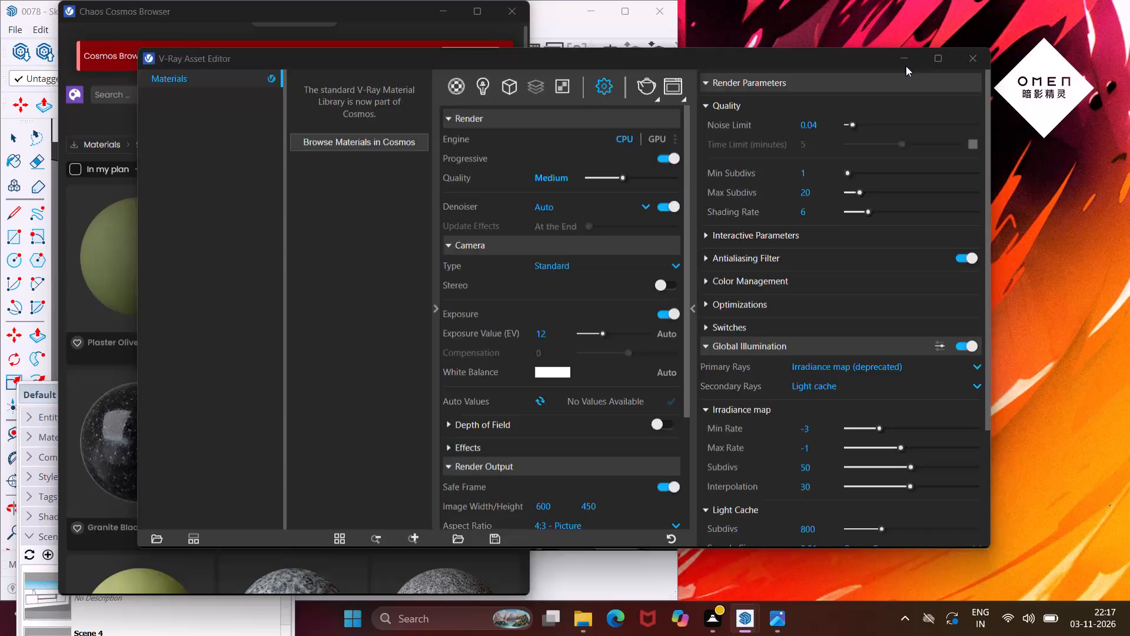
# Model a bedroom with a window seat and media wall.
# Put away the V-Ray Asset Editor, V-Ray Frame Buffer and Chaos Cosmos Browser windows to expose the model.
pyautogui.click(848, 98)
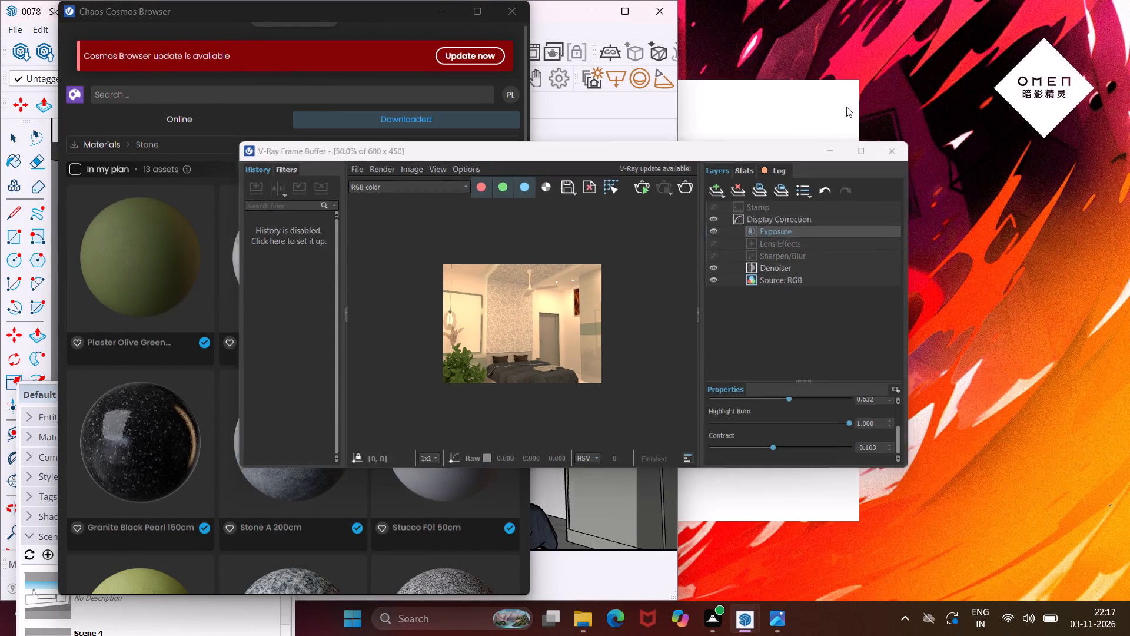
pyautogui.click(714, 177)
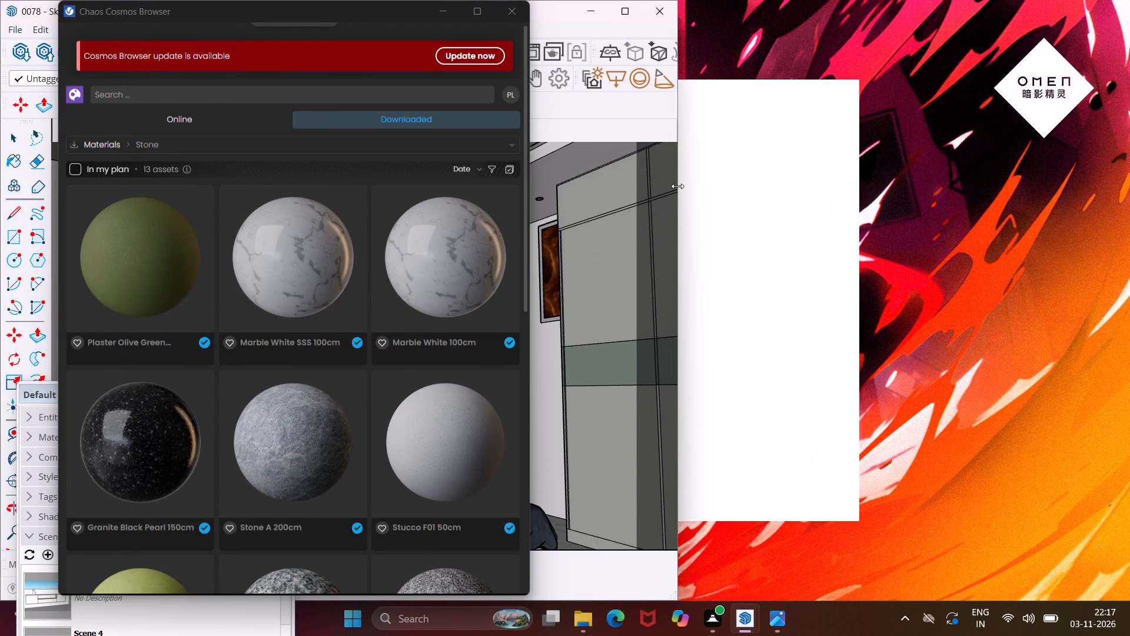
pyautogui.click(440, 14)
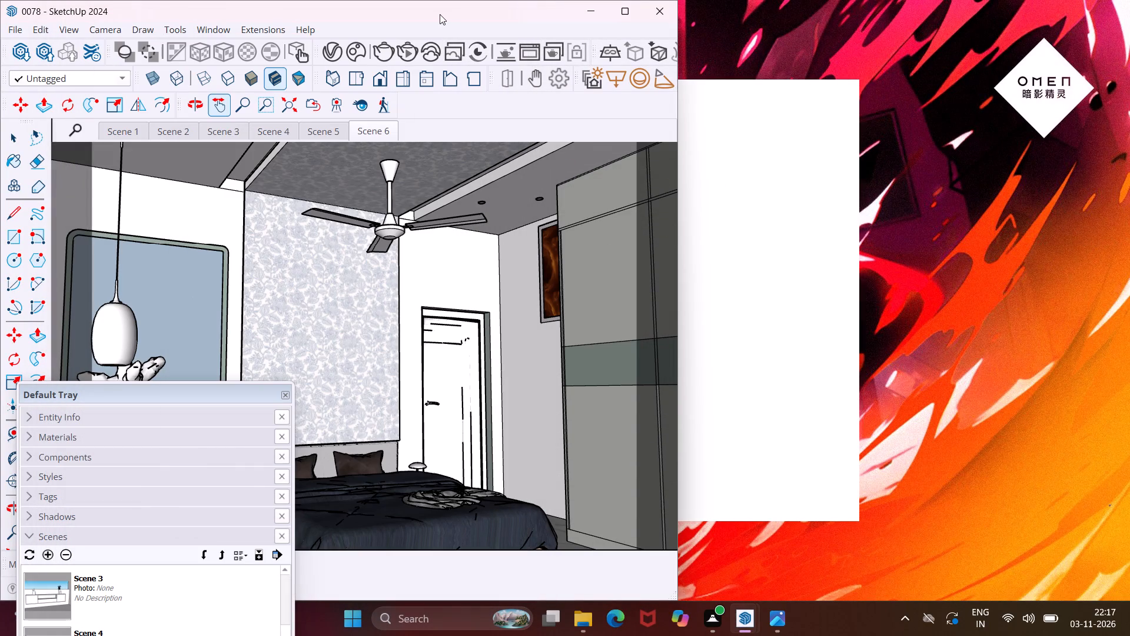
# Start a new blank model and move the Default Tray down, clear of the drawing area.
pyautogui.click(9, 32)
pyautogui.click(41, 53)
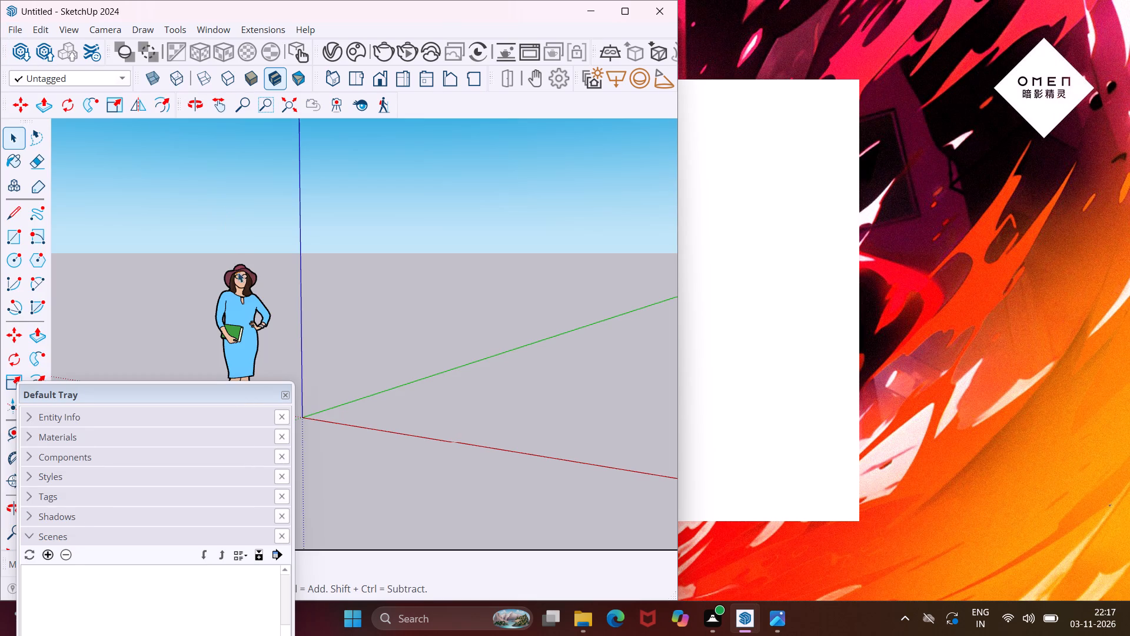
pyautogui.moveTo(208, 402); pyautogui.dragTo(195, 551)
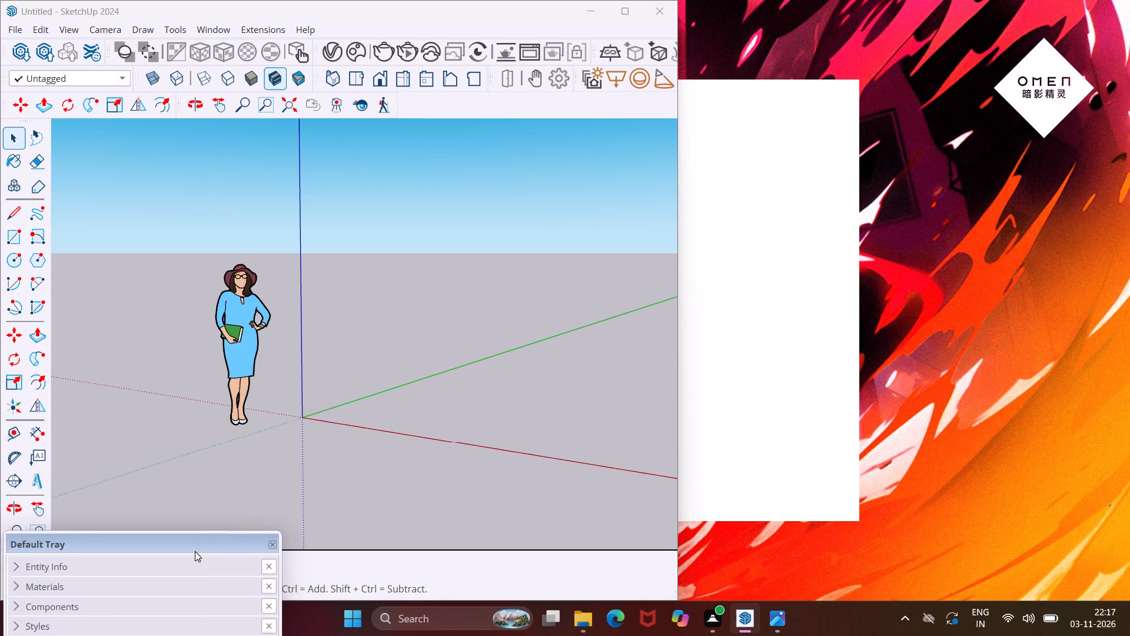
pyautogui.moveTo(195, 551); pyautogui.dragTo(191, 578)
# Delete the default human scale figure near the origin.
pyautogui.moveTo(275, 232); pyautogui.dragTo(251, 323)
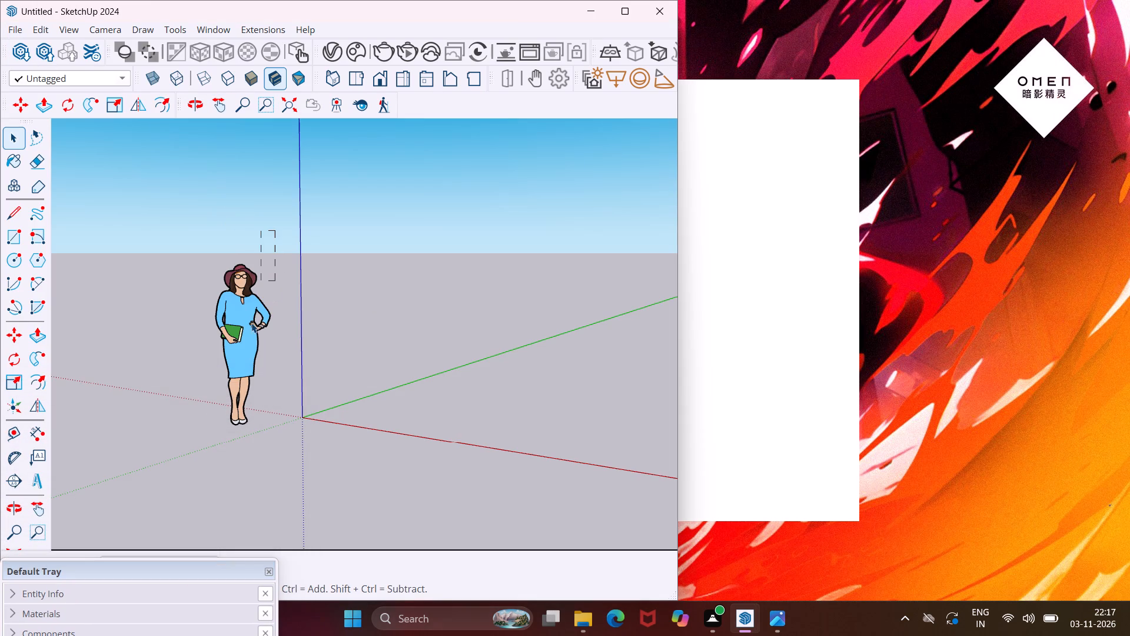
pyautogui.moveTo(251, 323); pyautogui.dragTo(210, 435)
pyautogui.press('Delete')
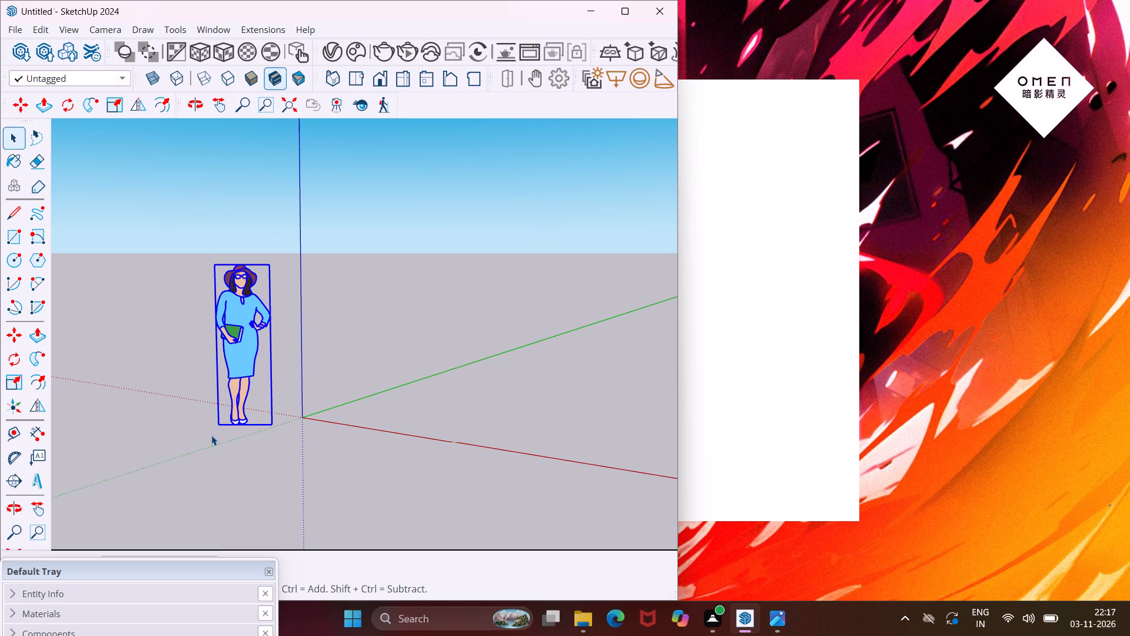
# Draw a 15' by 15' rectangle on the ground plane between the red and green axes.
pyautogui.moveTo(174, 304); pyautogui.dragTo(172, 352, button='middle')
pyautogui.scroll(-6, 123, 197)
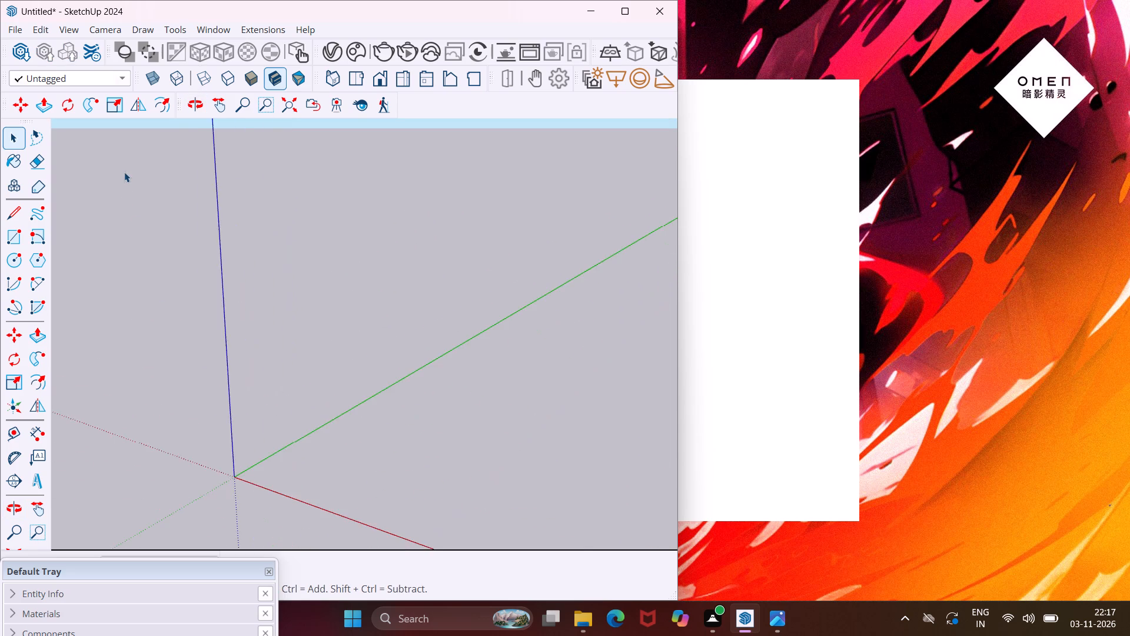
pyautogui.scroll(-5, 124, 172)
pyautogui.moveTo(204, 313); pyautogui.dragTo(208, 372, button='middle')
pyautogui.scroll(-3, 186, 335)
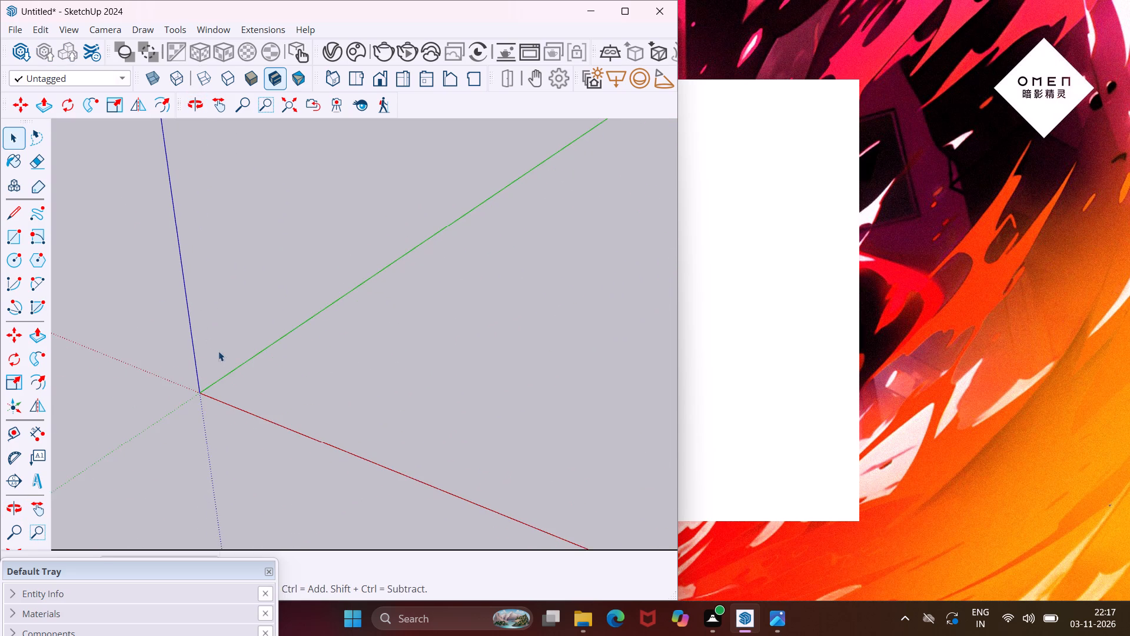
pyautogui.moveTo(219, 351); pyautogui.dragTo(279, 399, button='middle')
pyautogui.scroll(1, 280, 399)
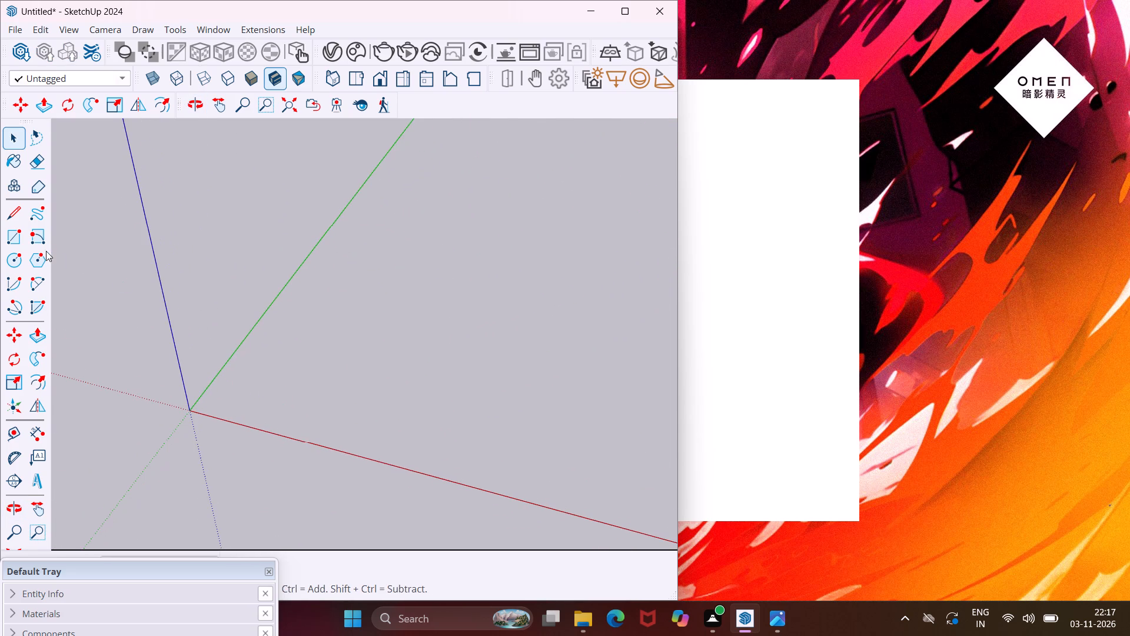
pyautogui.click(18, 236)
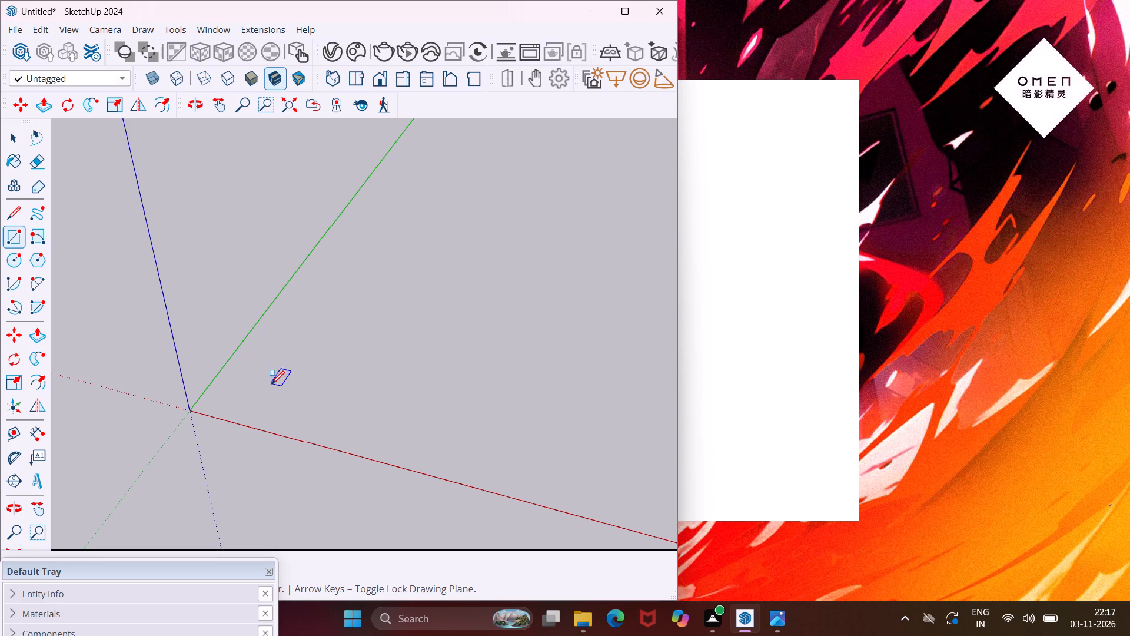
pyautogui.click(271, 384)
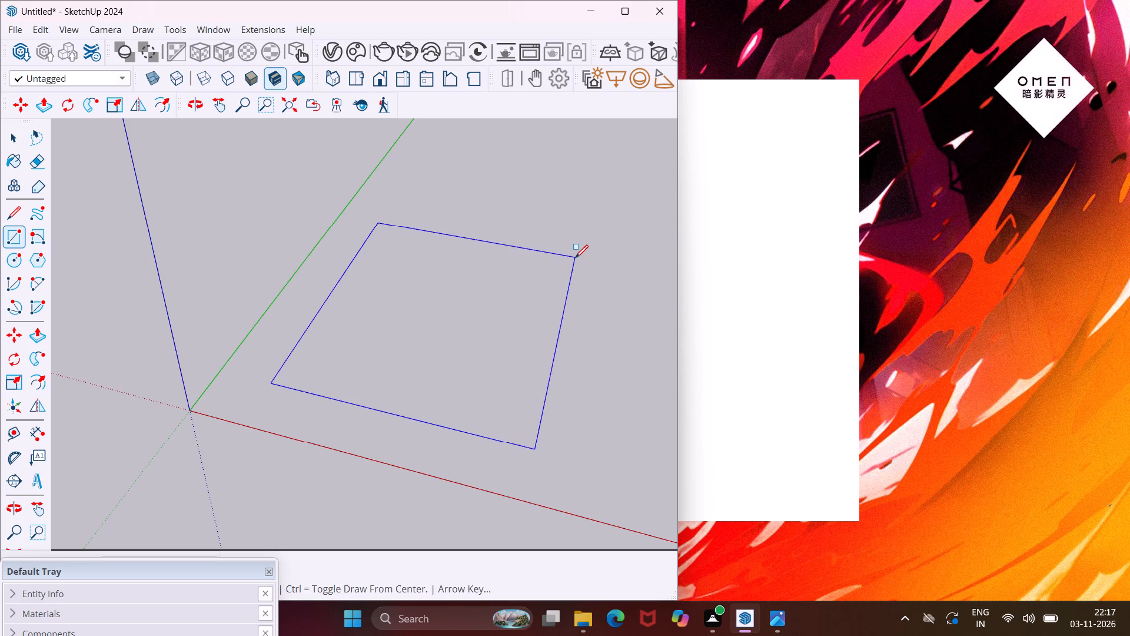
pyautogui.click(575, 258)
pyautogui.write("15',15'")
pyautogui.press('Return')
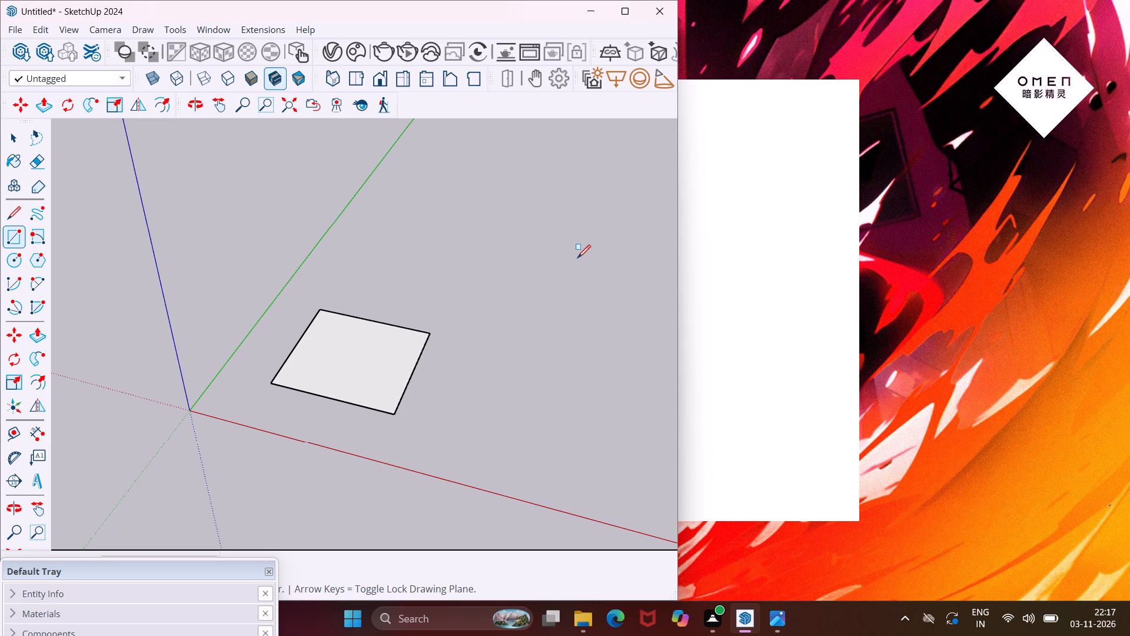
pyautogui.press('Escape')
pyautogui.press('space')
# From File Explorer, open the bedroom photo with the round backlit tree panel and place it side by side with the SketchUp model.
pyautogui.scroll(4, 319, 366)
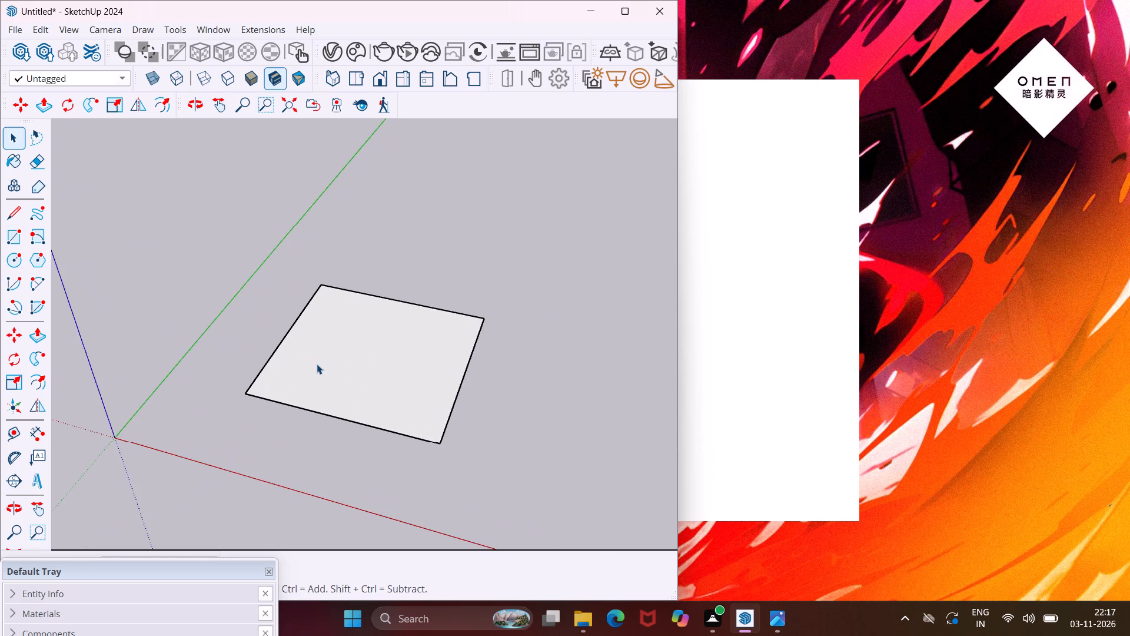
pyautogui.click(589, 624)
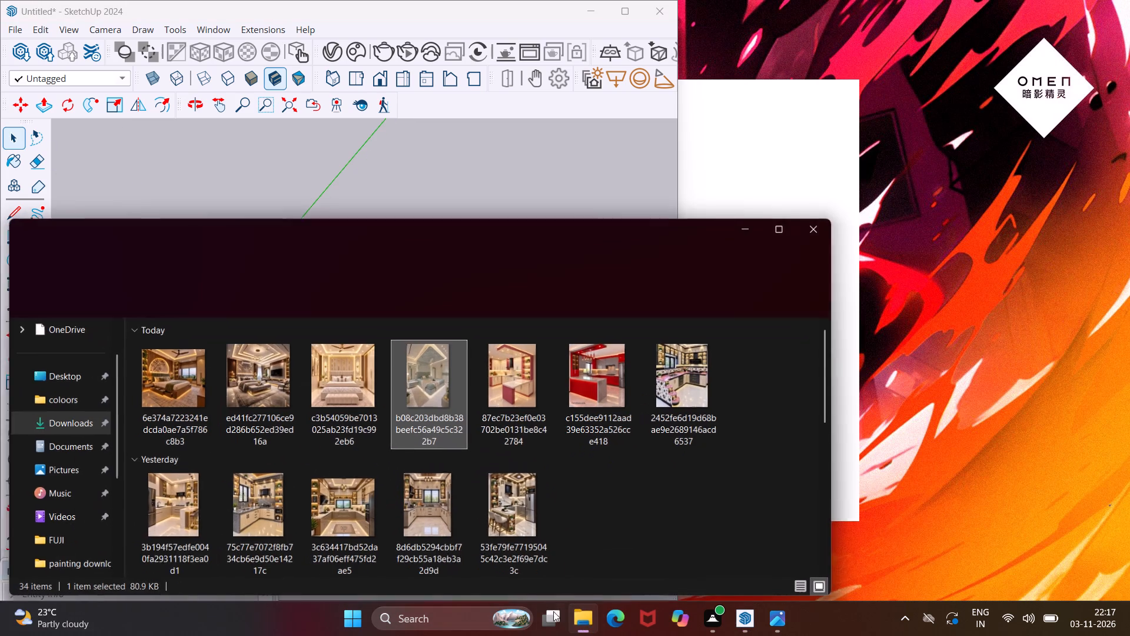
pyautogui.doubleClick(184, 413)
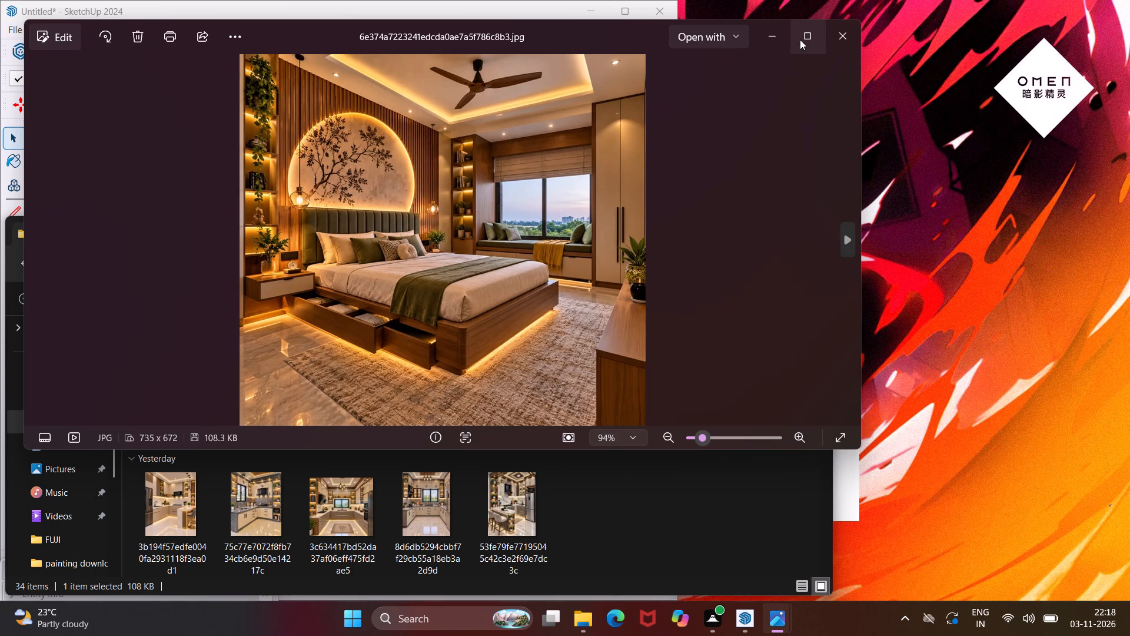
pyautogui.click(876, 128)
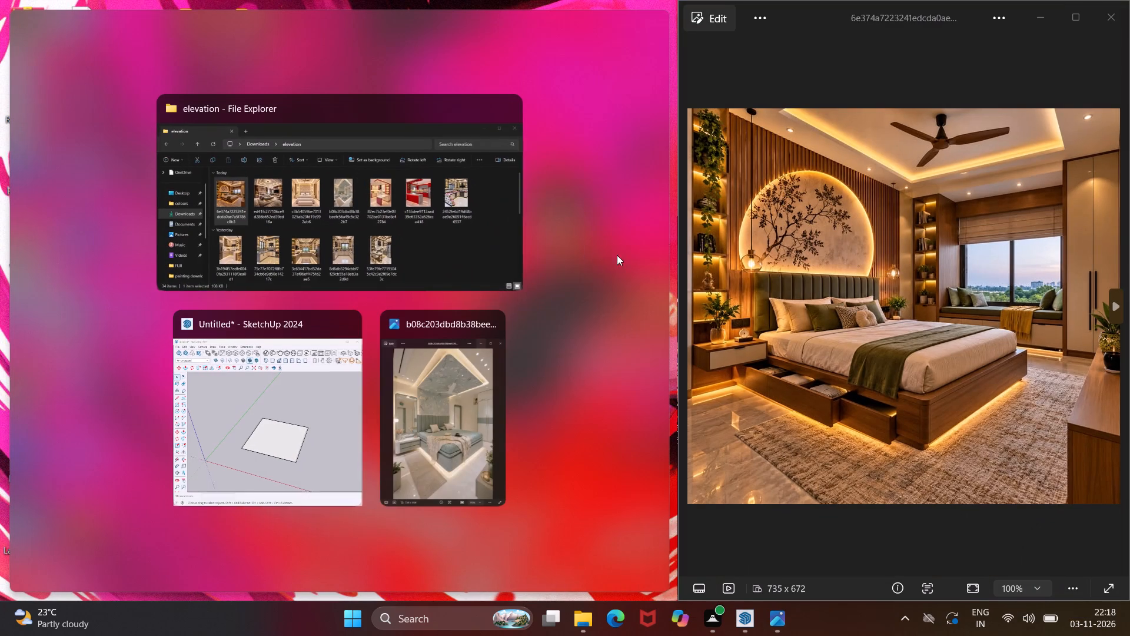
pyautogui.click(304, 436)
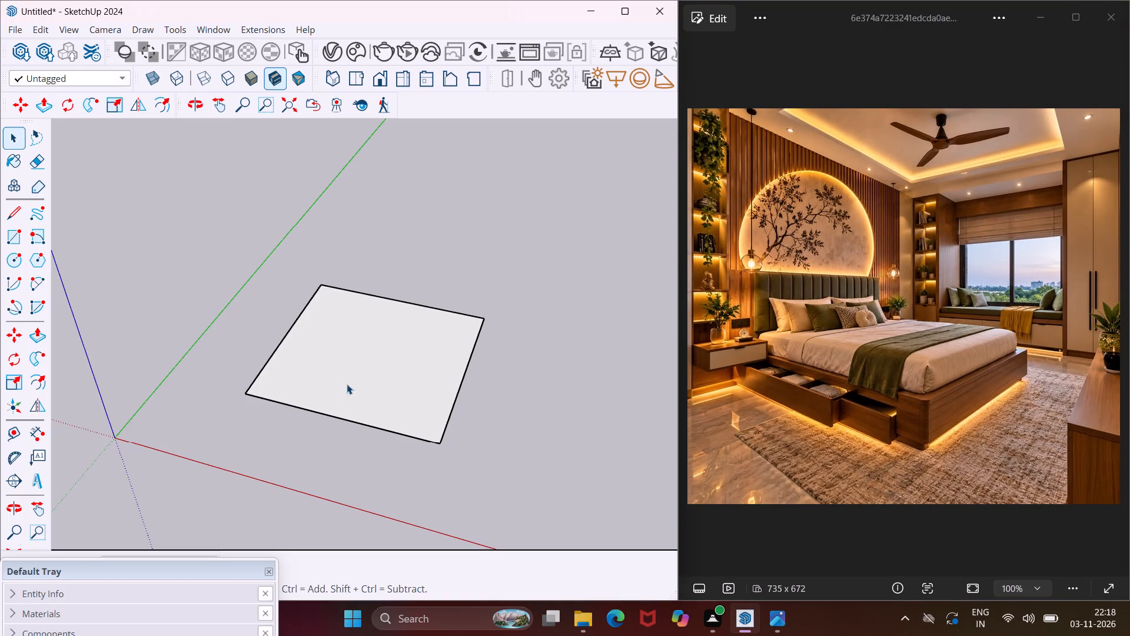
# Offset the square floor face outward by 9" to outline the wall thickness.
pyautogui.press('Escape')
pyautogui.press('space')
pyautogui.scroll(2, 349, 307)
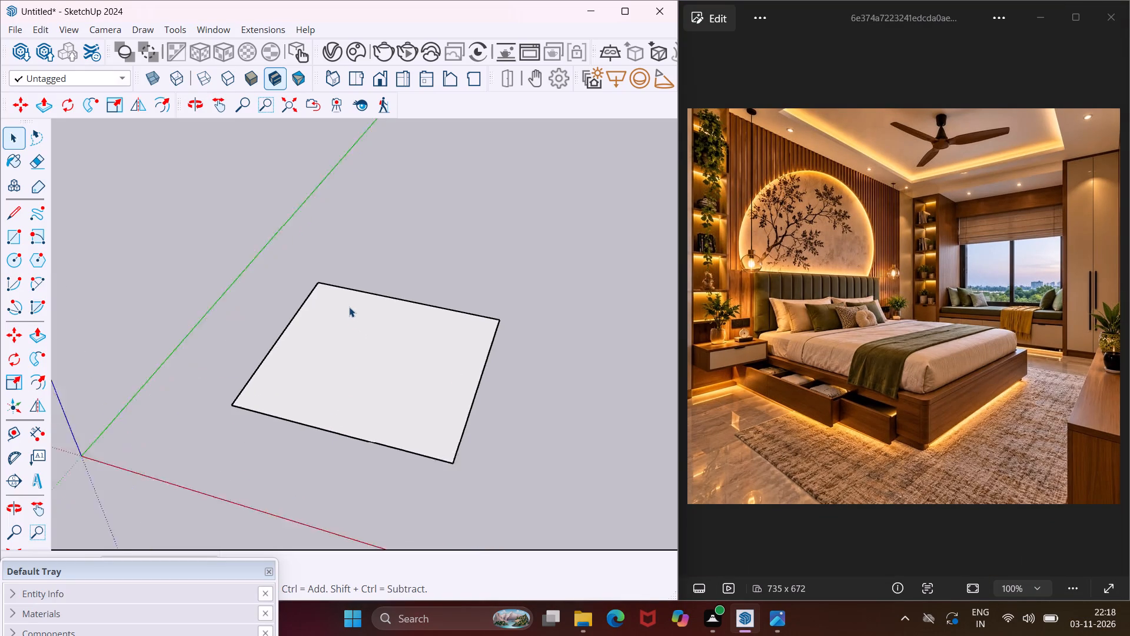
pyautogui.scroll(1, 349, 307)
pyautogui.moveTo(349, 307); pyautogui.dragTo(393, 322, button='middle')
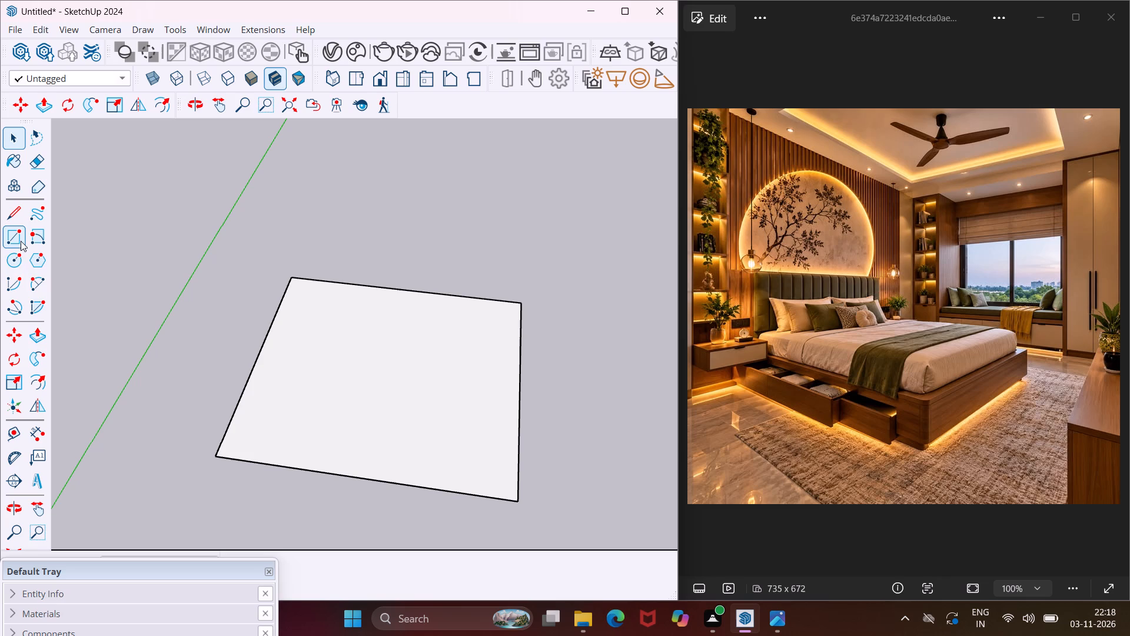
pyautogui.click(328, 415)
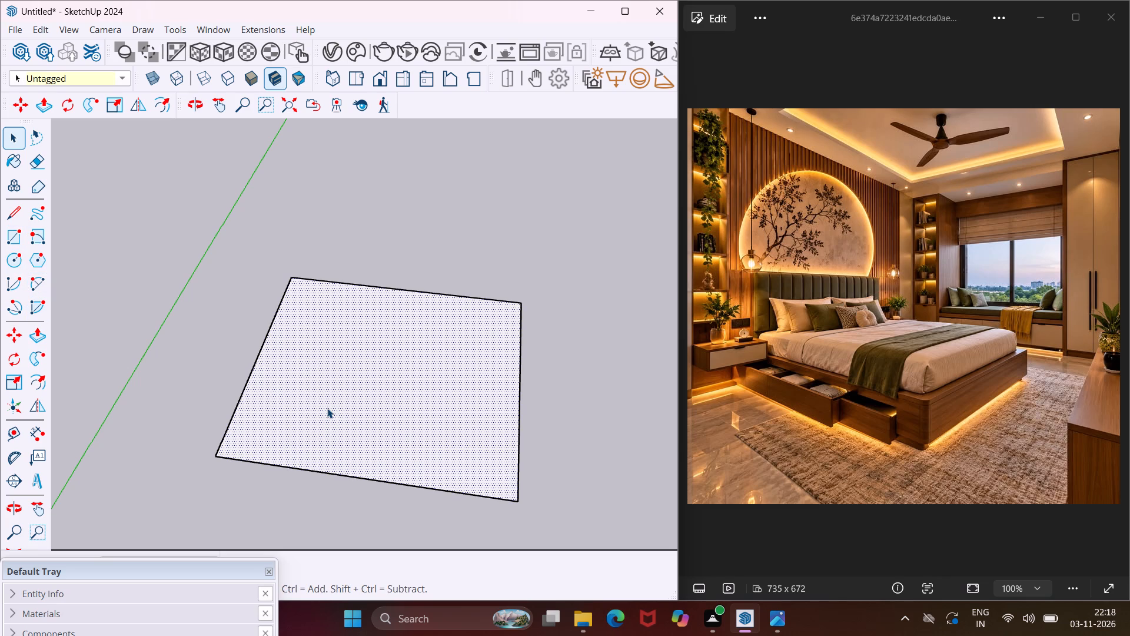
pyautogui.click(42, 386)
pyautogui.click(215, 416)
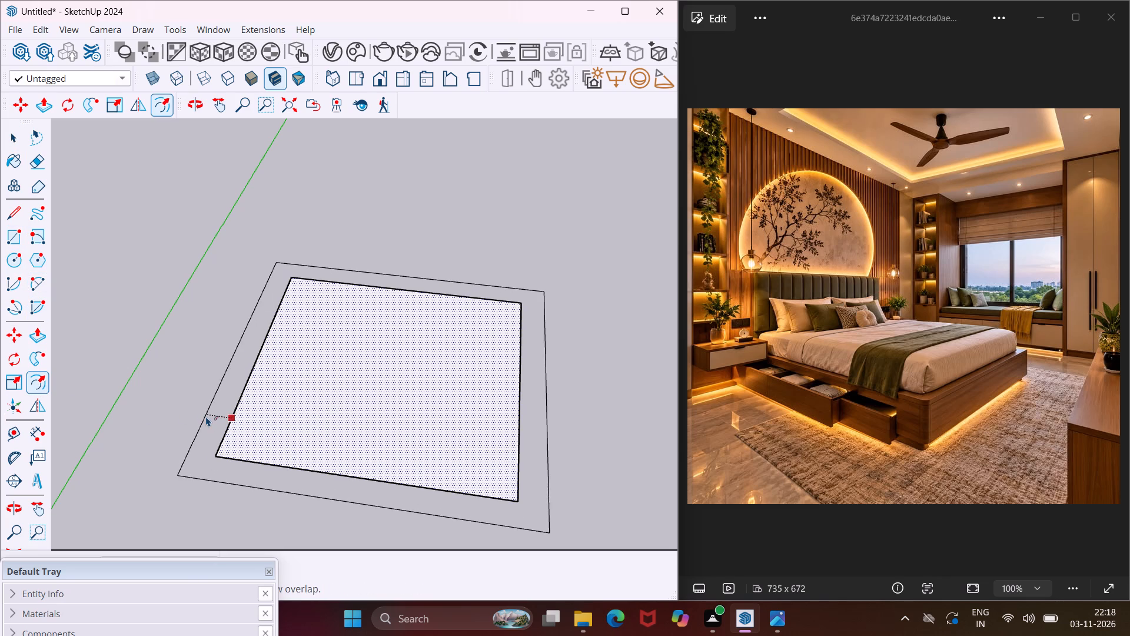
pyautogui.write('9"')
pyautogui.press('Return')
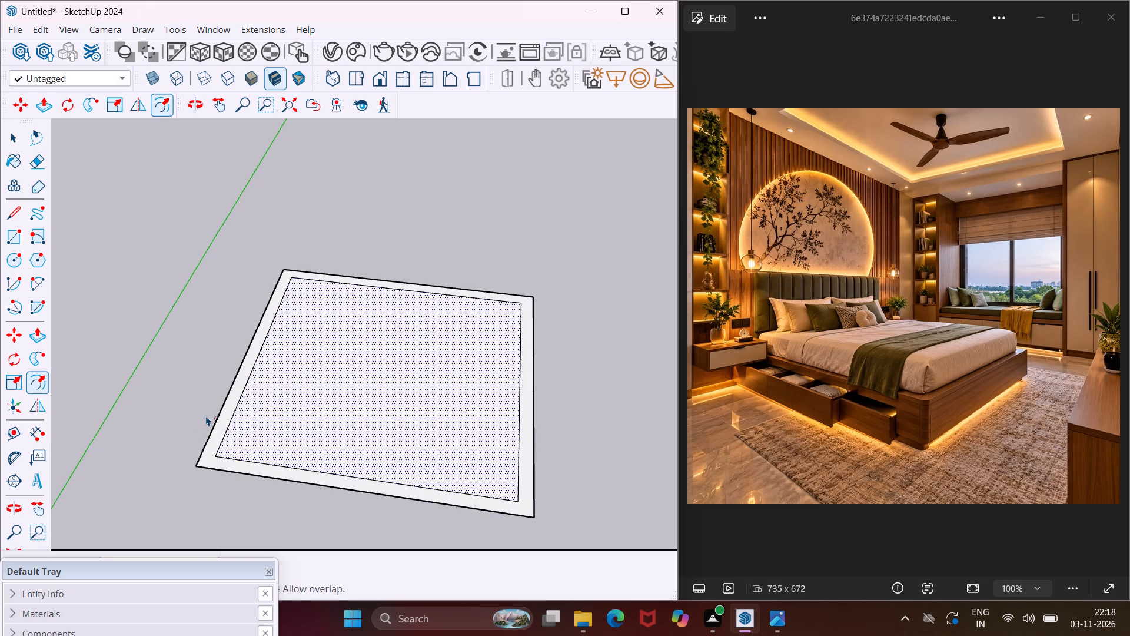
pyautogui.press('Escape')
pyautogui.press('space')
# Move the front edge of the inner square onto the outer square's front edge, removing the wall strip on that side.
pyautogui.scroll(3, 260, 486)
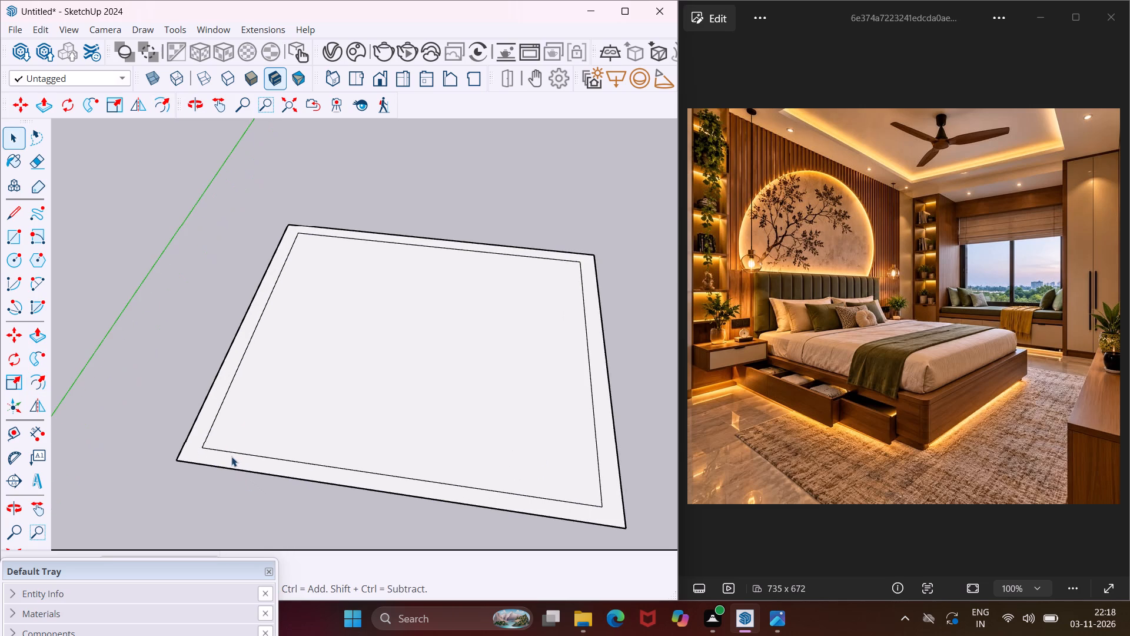
pyautogui.click(225, 450)
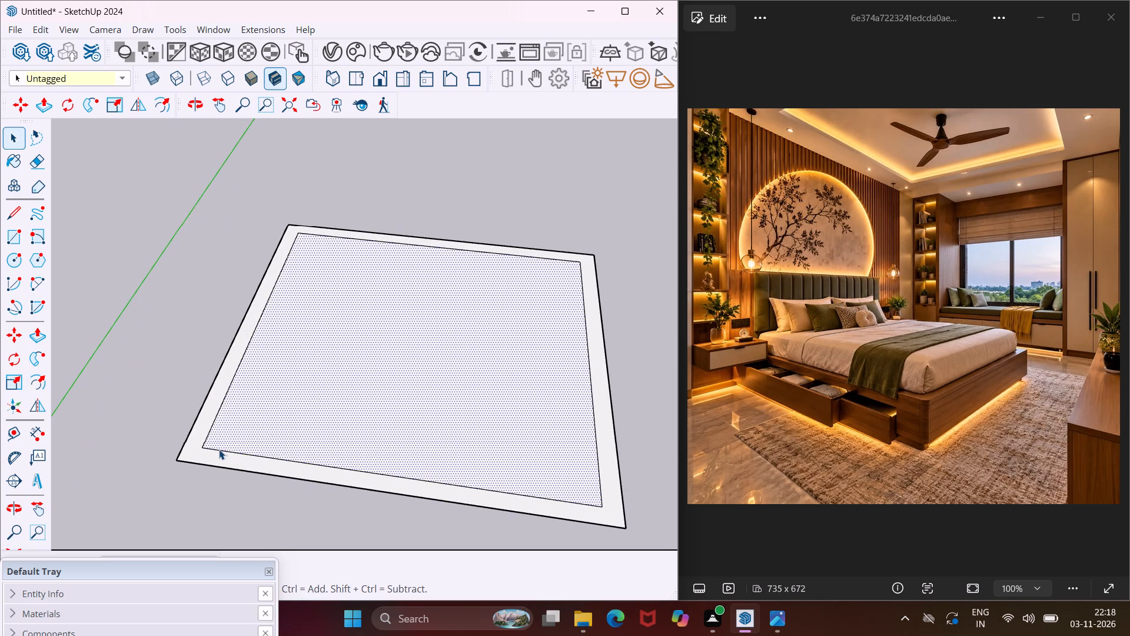
pyautogui.click(218, 450)
pyautogui.press('m')
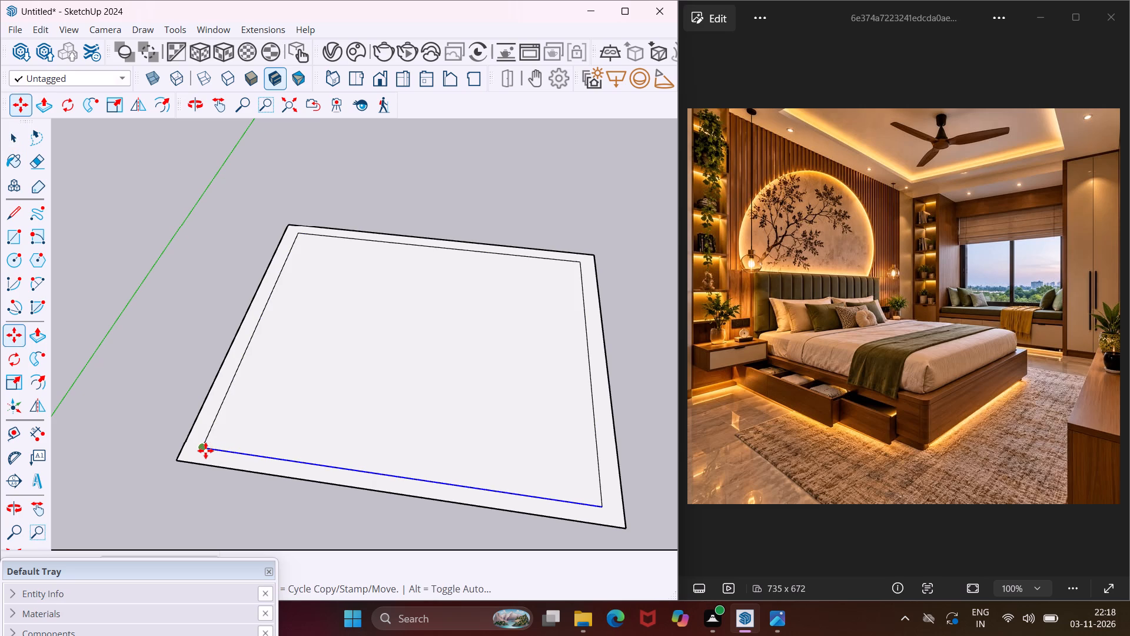
pyautogui.click(204, 450)
pyautogui.click(196, 465)
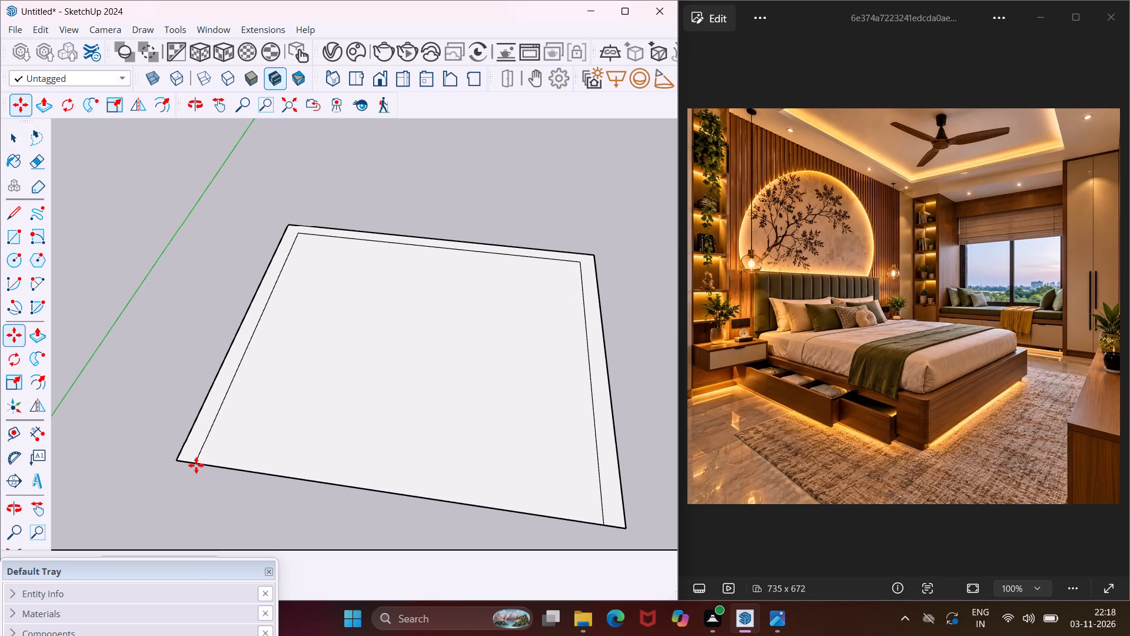
pyautogui.press('Escape')
pyautogui.press('space')
# Erase the front edge between the two side walls to leave a U-shaped, open-fronted wall outline.
pyautogui.press('e')
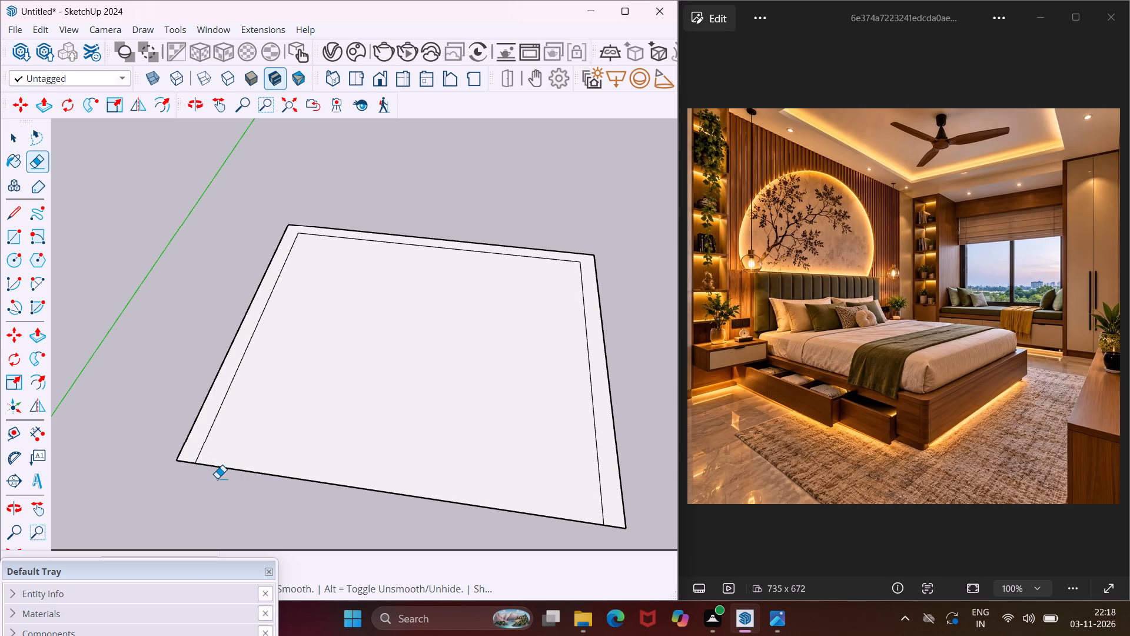
pyautogui.click(235, 471)
pyautogui.press('Escape')
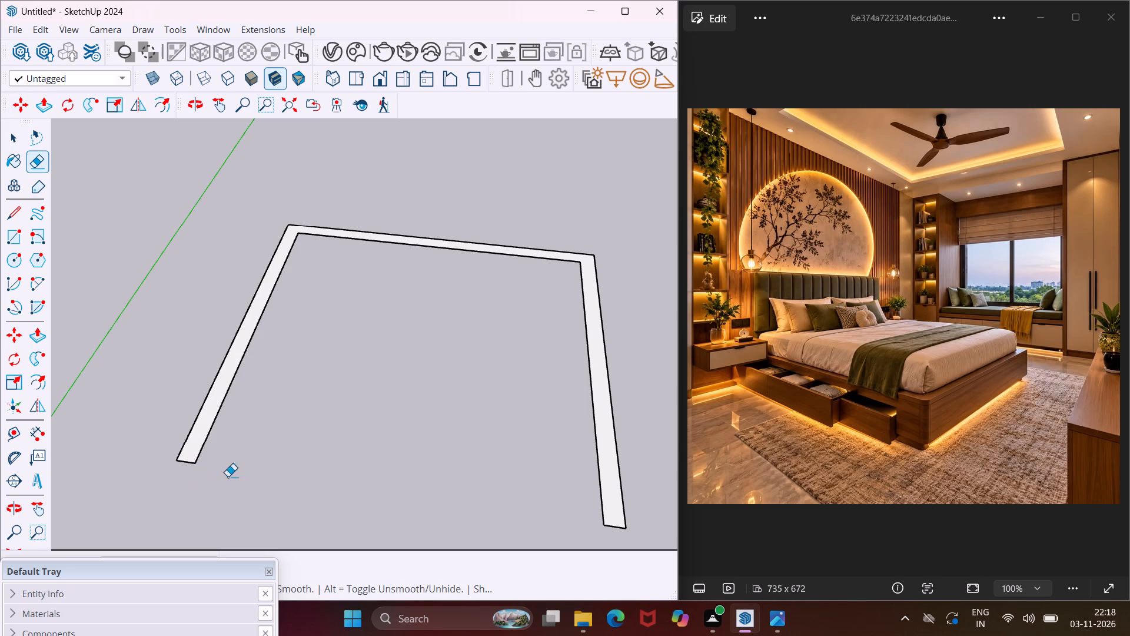
pyautogui.press('space')
# Push/Pull the U-shaped wall face up to a height of 10'.
pyautogui.click(192, 454)
pyautogui.press('p')
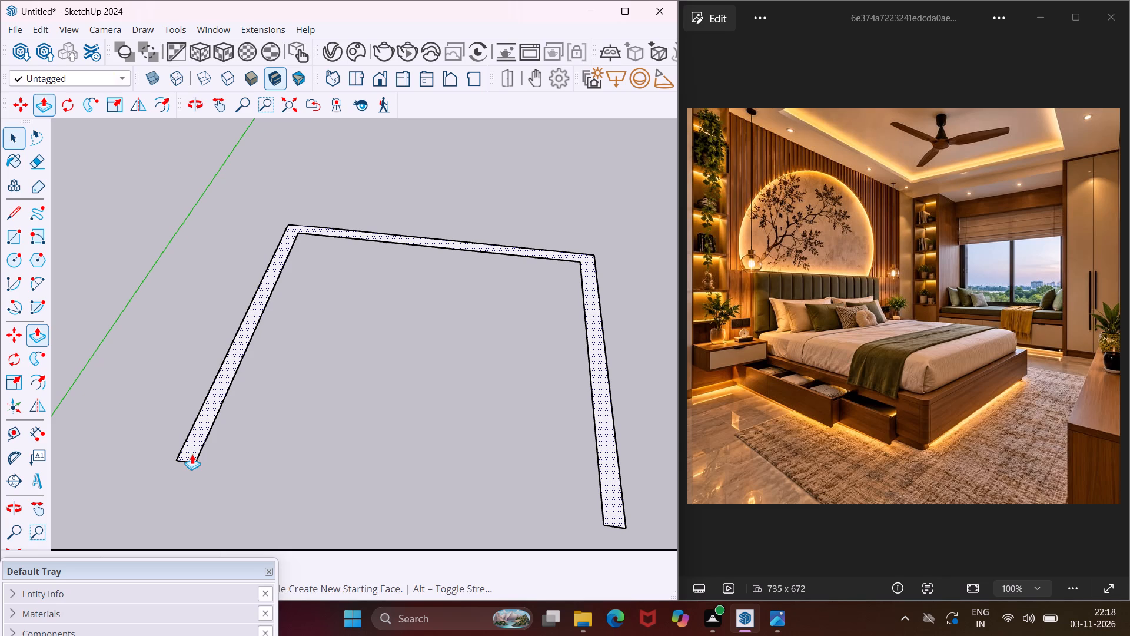
pyautogui.click(192, 454)
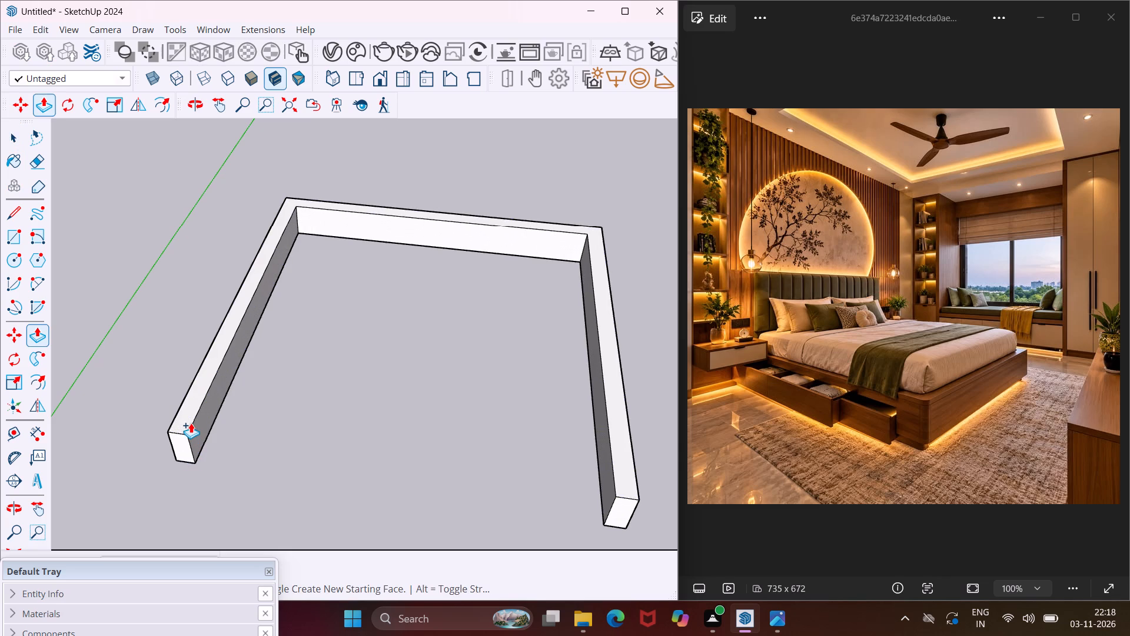
pyautogui.write("10'")
pyautogui.press('Return')
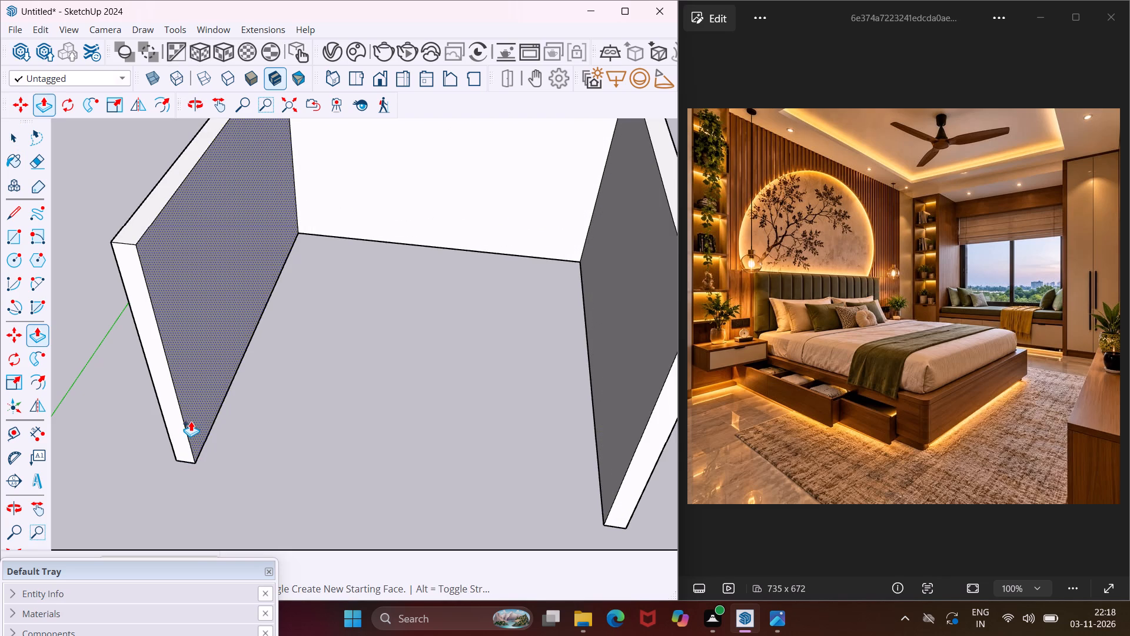
pyautogui.scroll(-3, 191, 421)
pyautogui.scroll(-1, 261, 407)
pyautogui.moveTo(261, 407); pyautogui.dragTo(87, 284, button='middle')
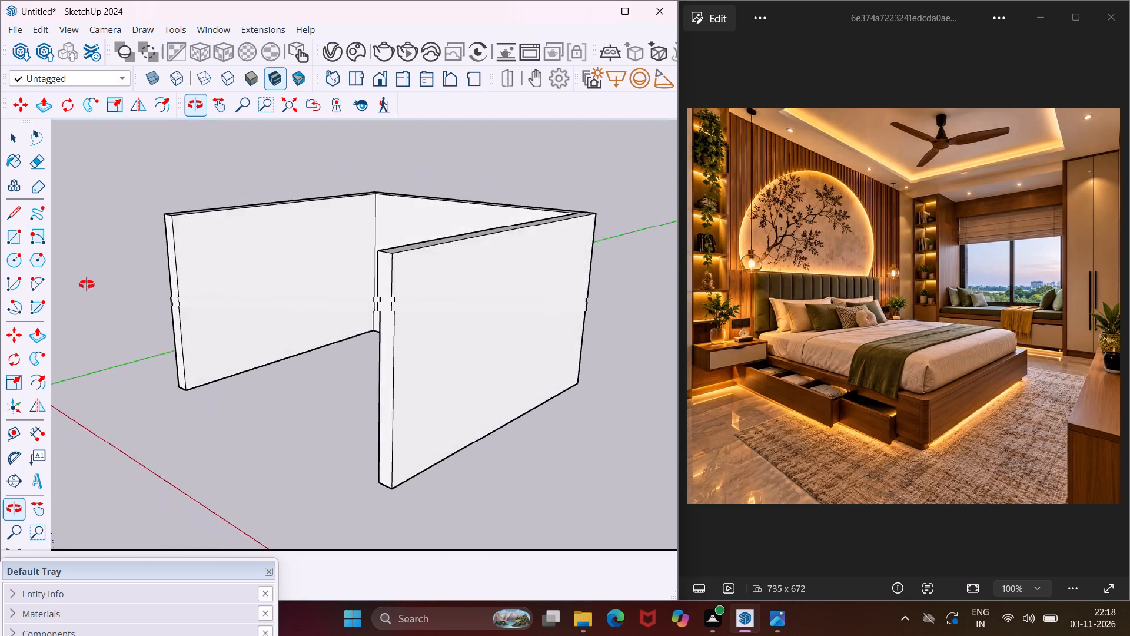
pyautogui.moveTo(87, 284); pyautogui.dragTo(47, 270, button='middle')
pyautogui.press('Escape')
pyautogui.press('space')
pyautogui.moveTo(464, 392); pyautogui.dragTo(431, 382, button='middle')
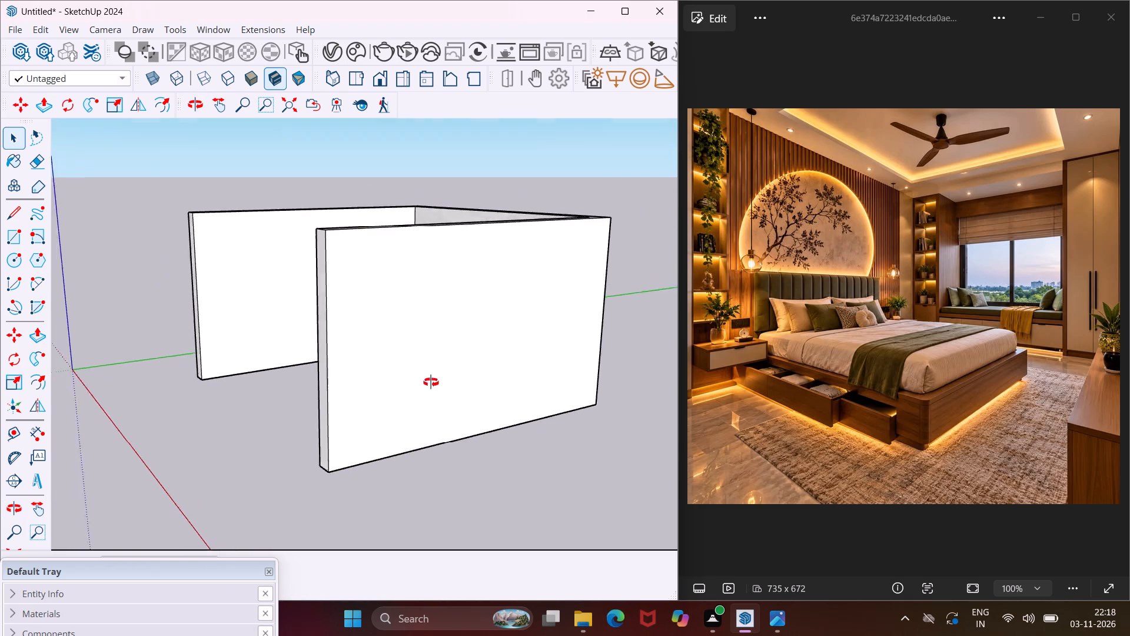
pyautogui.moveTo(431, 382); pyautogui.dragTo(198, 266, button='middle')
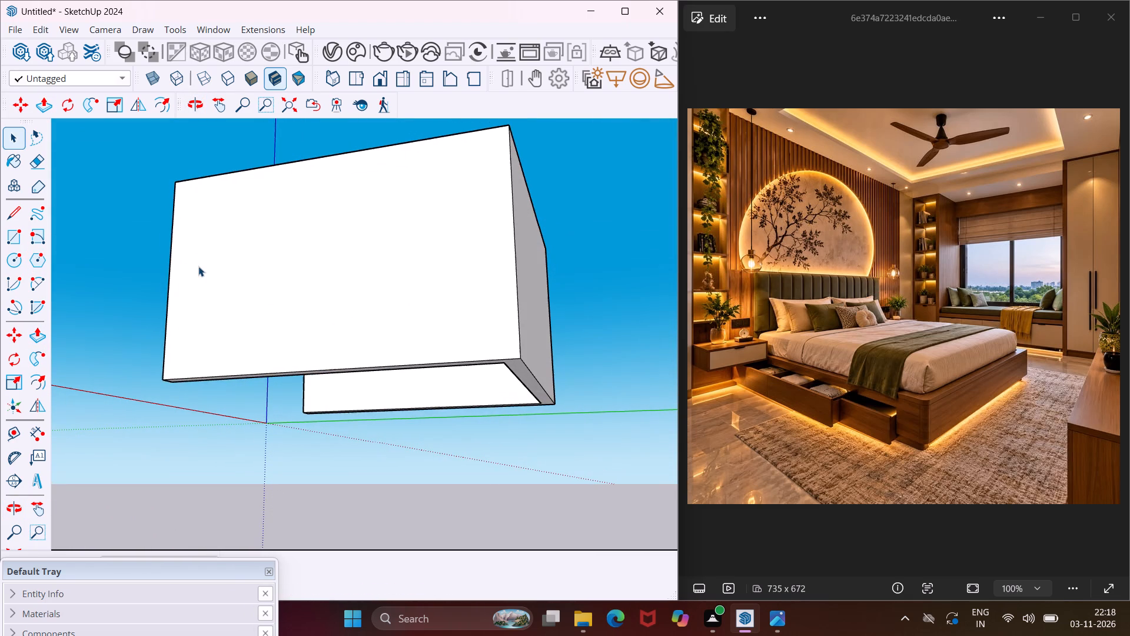
# Draw a 6" deep vertical rotated rectangle downward from the bottom outer edge of one side wall.
pyautogui.click(38, 234)
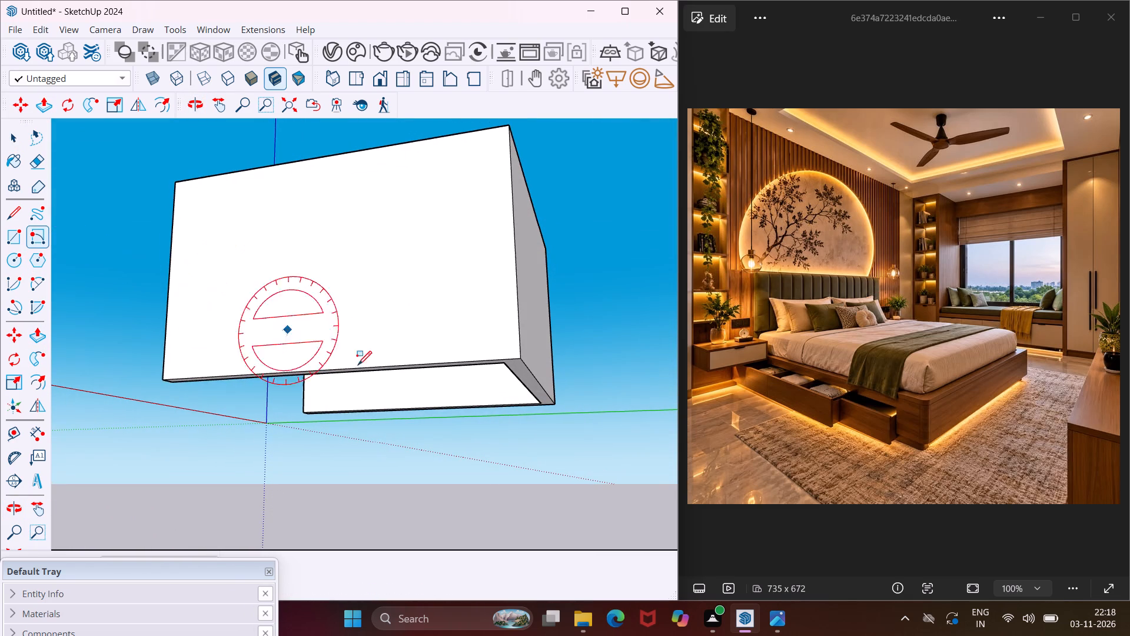
pyautogui.scroll(7, 561, 398)
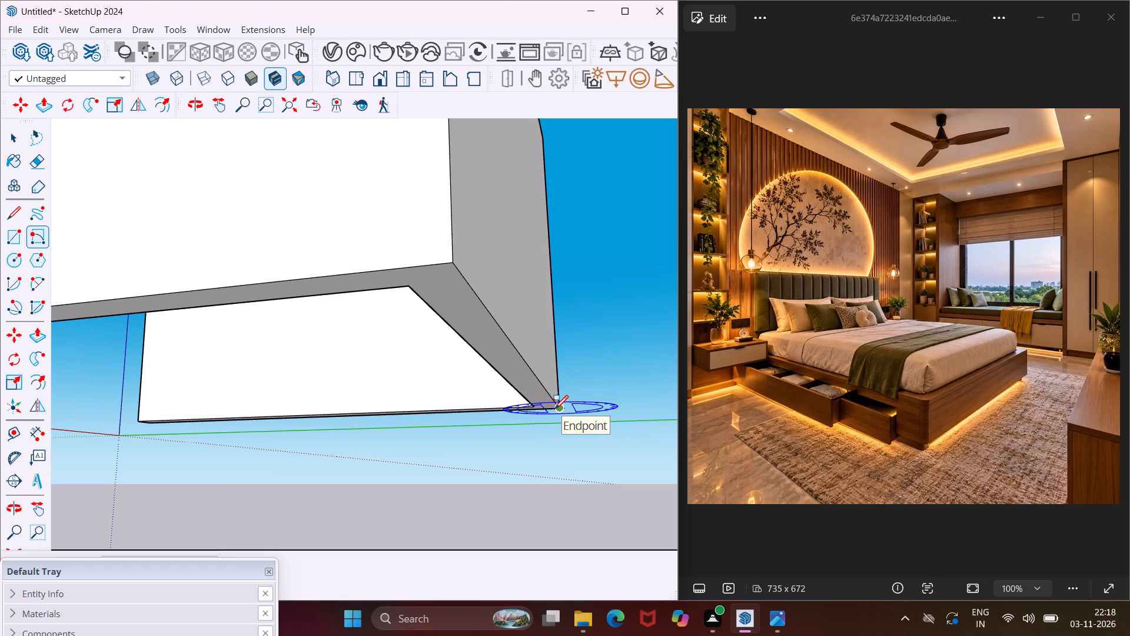
pyautogui.click(556, 409)
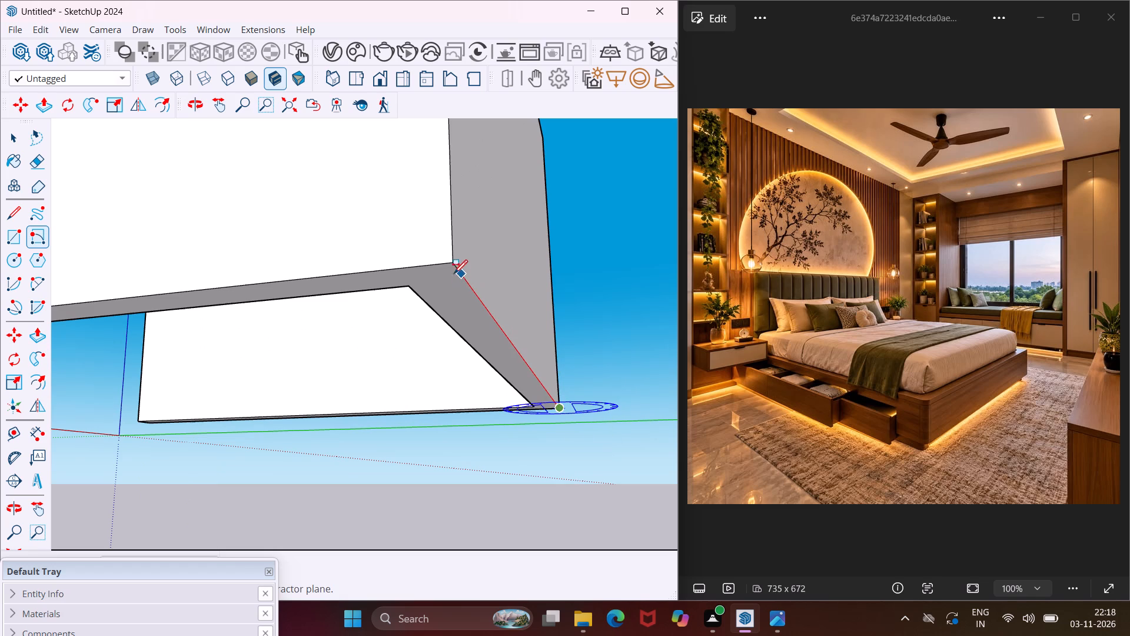
pyautogui.click(448, 264)
pyautogui.moveTo(448, 264); pyautogui.dragTo(496, 335, button='middle')
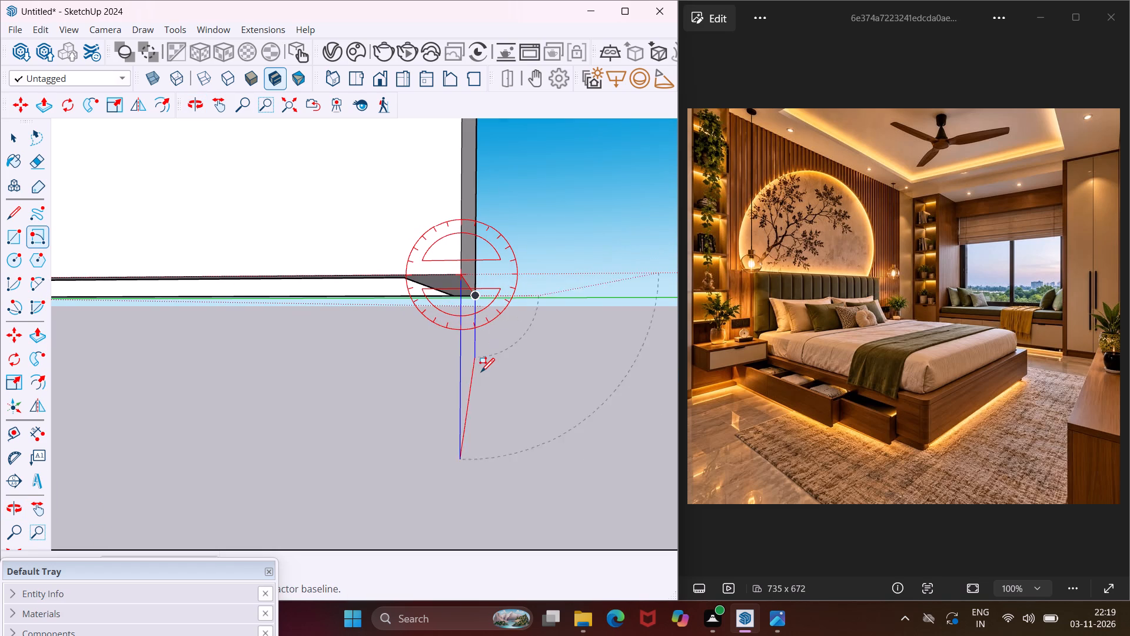
pyautogui.write('6"')
pyautogui.press('Return')
pyautogui.press('Escape')
pyautogui.press('space')
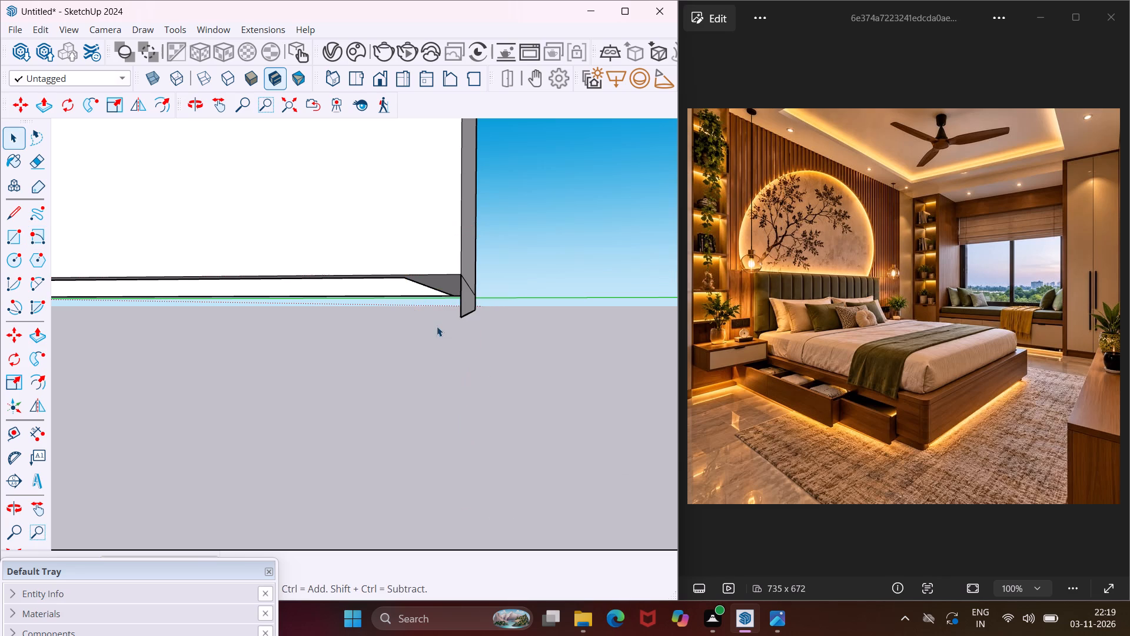
# Push/Pull the 6" deep strip beneath the walls across to the opposite wall's outer edge, forming a floor slab.
pyautogui.moveTo(431, 320); pyautogui.dragTo(536, 342, button='middle')
pyautogui.click(637, 340)
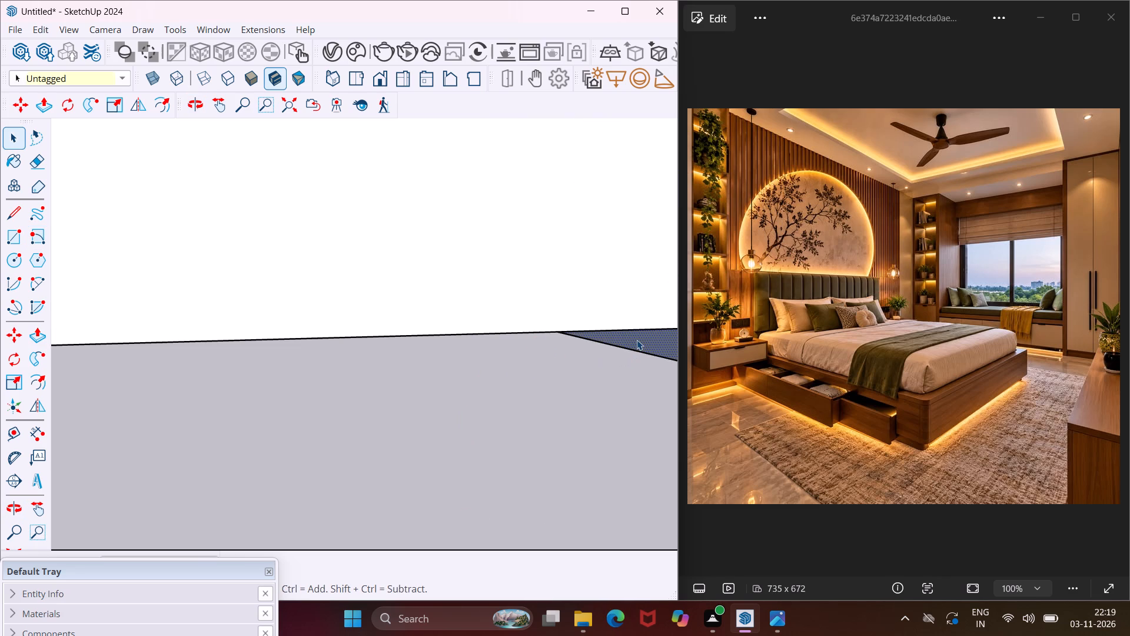
pyautogui.press('p')
pyautogui.click(637, 340)
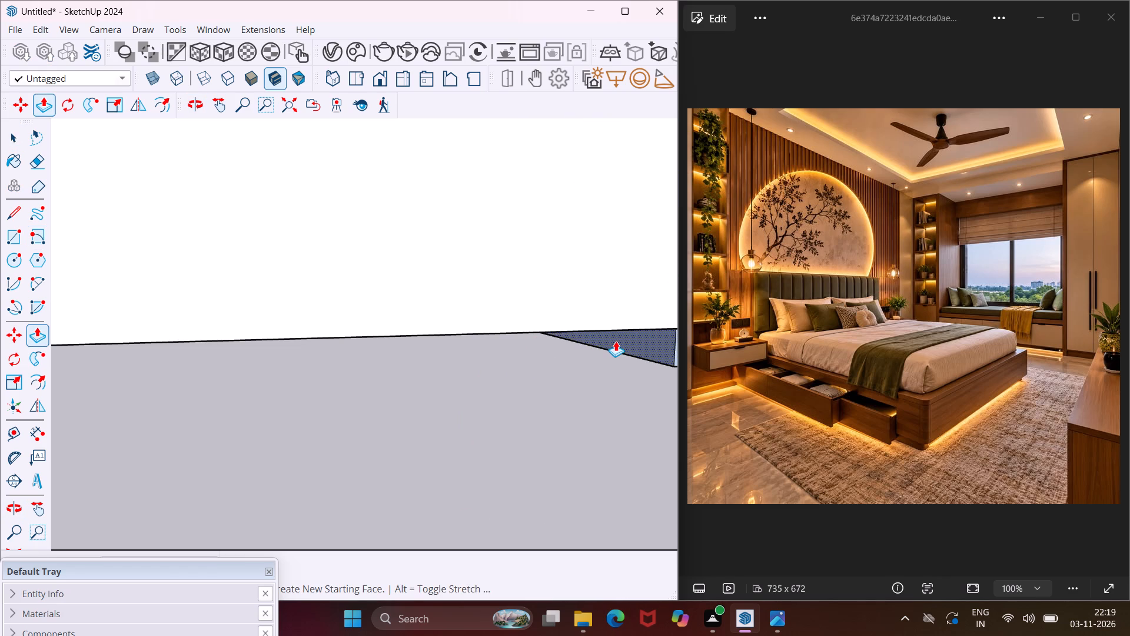
pyautogui.scroll(-13, 616, 341)
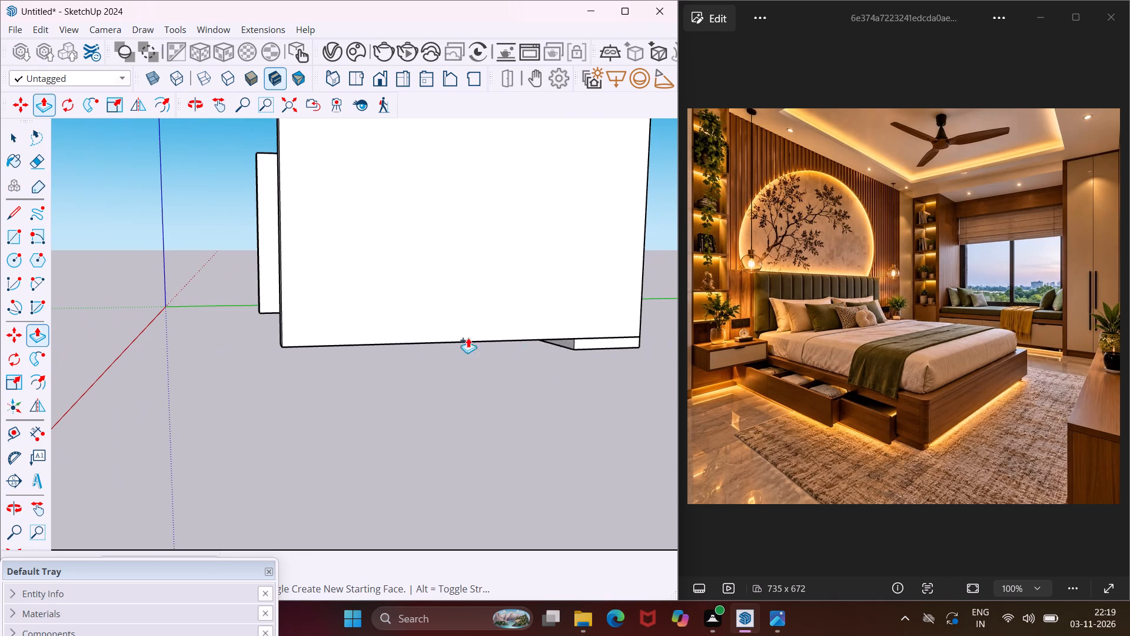
pyautogui.click(281, 288)
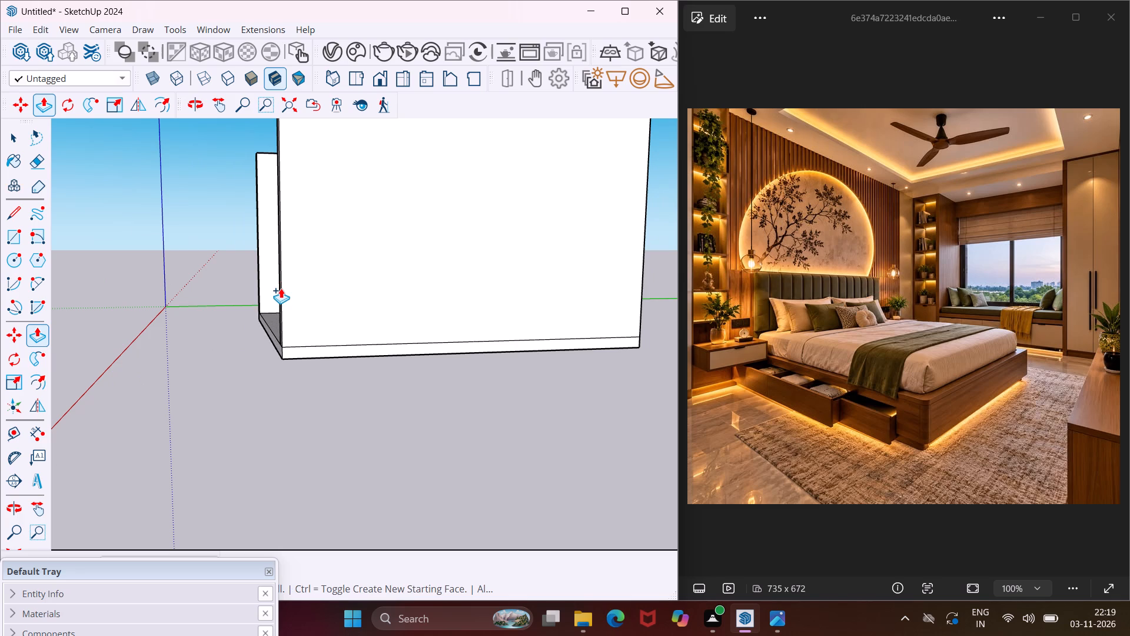
pyautogui.press('Escape')
pyautogui.press('space')
# Place a vertical guide on the back wall 2' from its inner left corner.
pyautogui.moveTo(281, 288); pyautogui.dragTo(471, 306, button='middle')
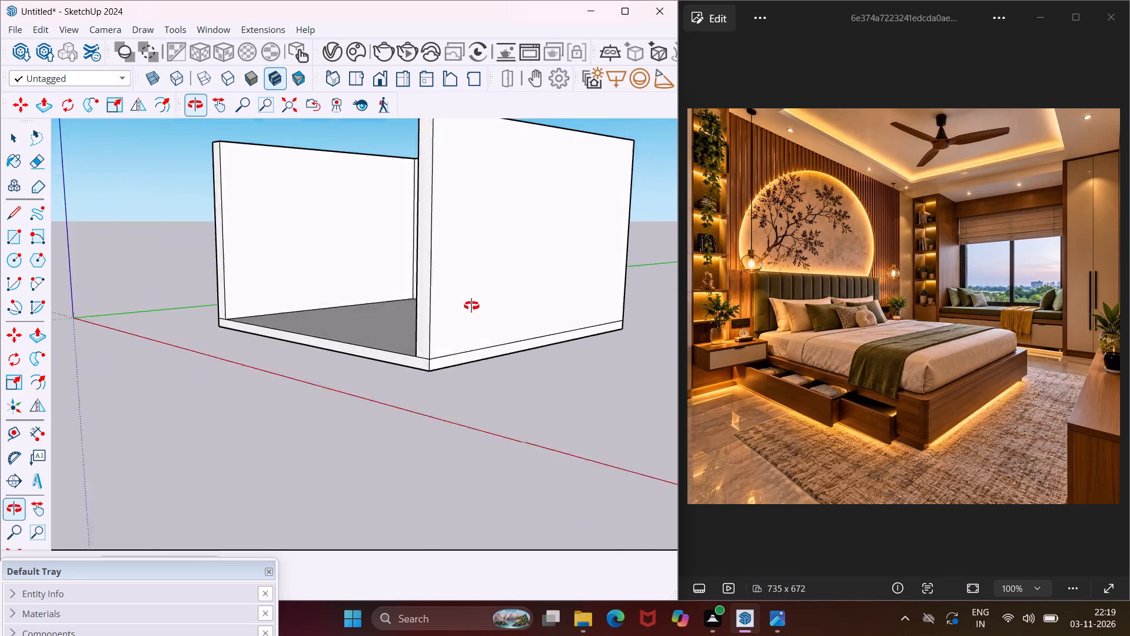
pyautogui.moveTo(471, 306); pyautogui.dragTo(564, 330, button='middle')
pyautogui.scroll(3, 377, 234)
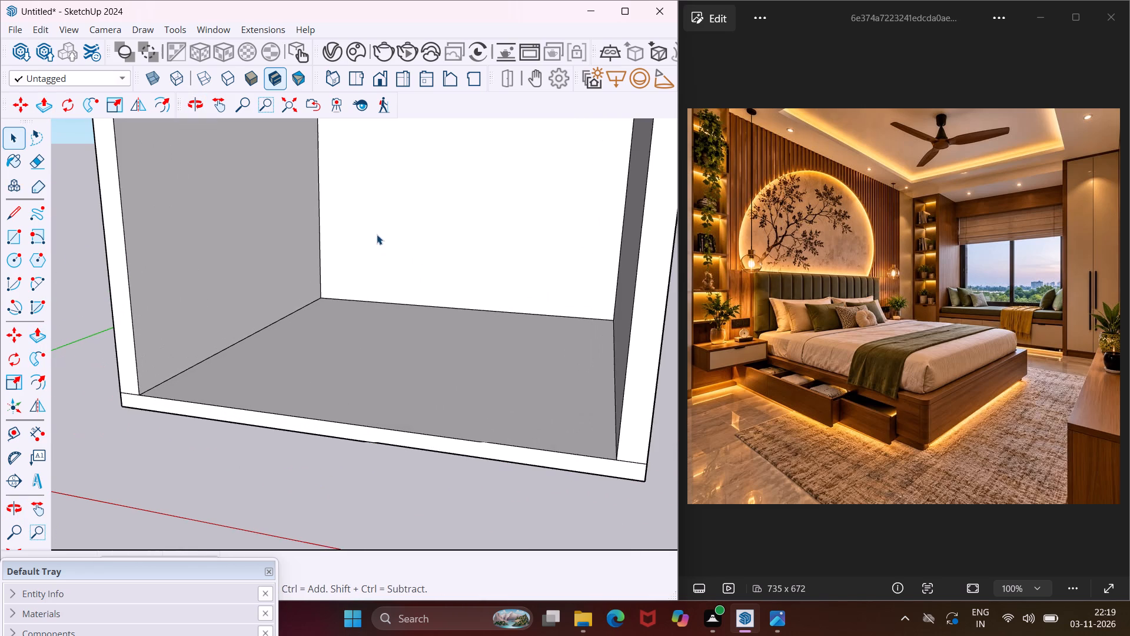
pyautogui.moveTo(377, 234); pyautogui.dragTo(441, 257, button='middle')
pyautogui.scroll(-2, 440, 256)
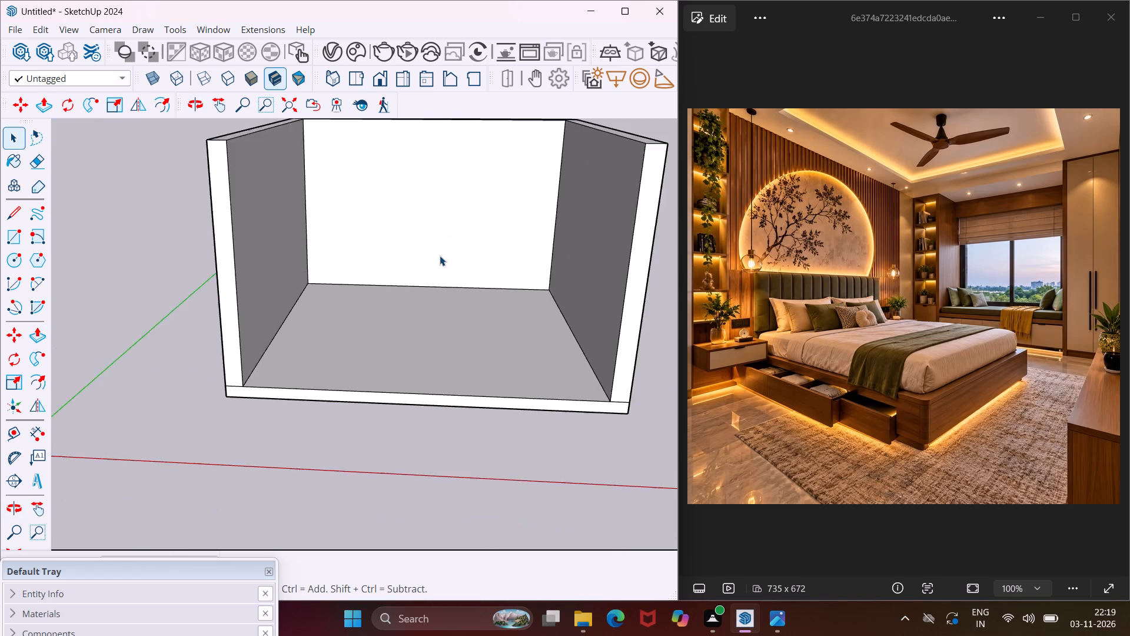
pyautogui.scroll(-2, 440, 256)
pyautogui.click(217, 98)
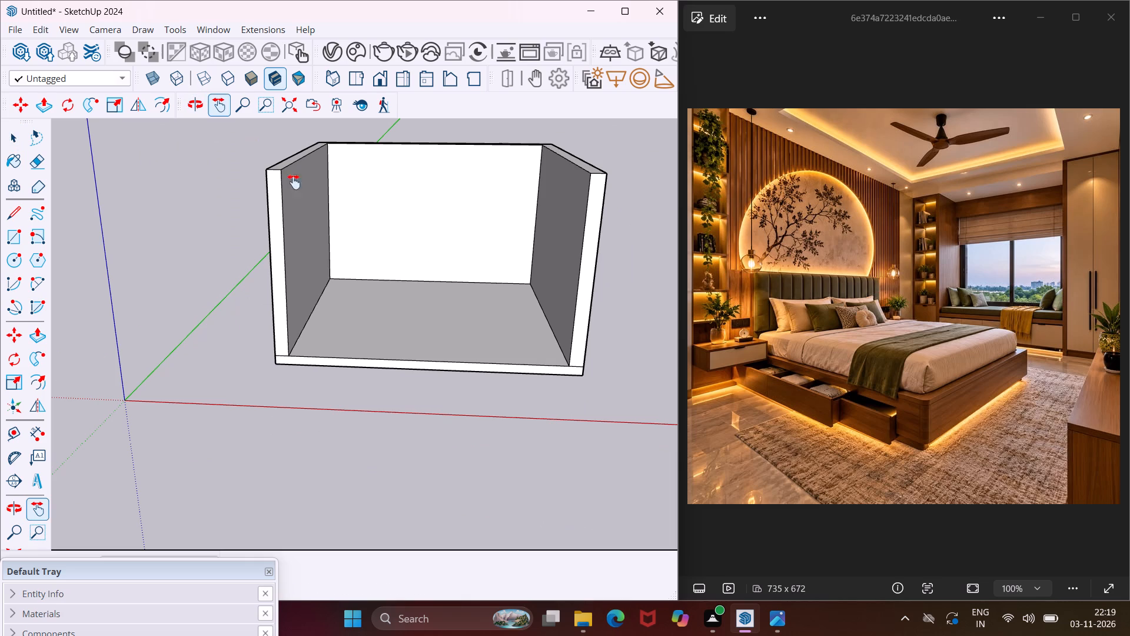
pyautogui.moveTo(318, 217); pyautogui.dragTo(358, 346)
pyautogui.scroll(2, 431, 344)
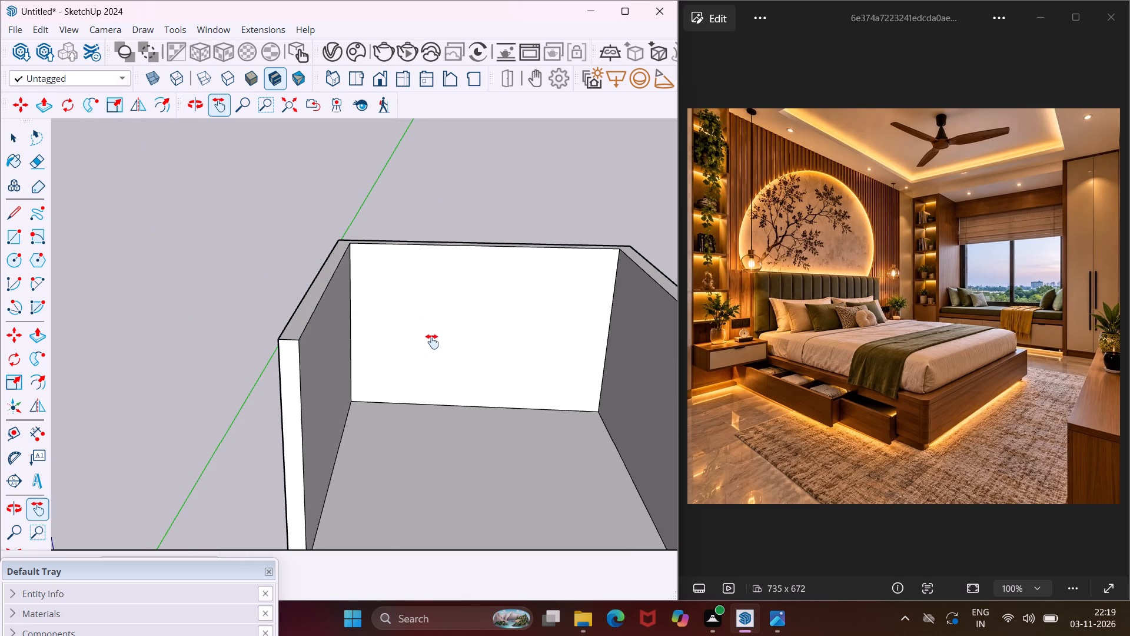
pyautogui.press('Escape')
pyautogui.press('space')
pyautogui.moveTo(432, 342); pyautogui.dragTo(413, 297, button='middle')
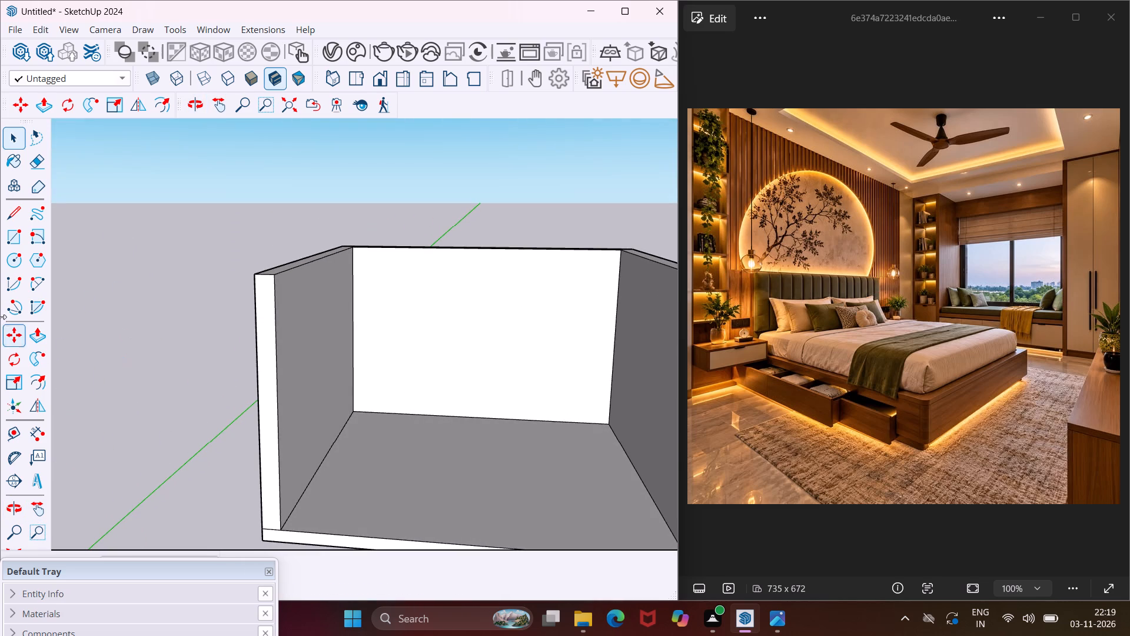
pyautogui.click(16, 424)
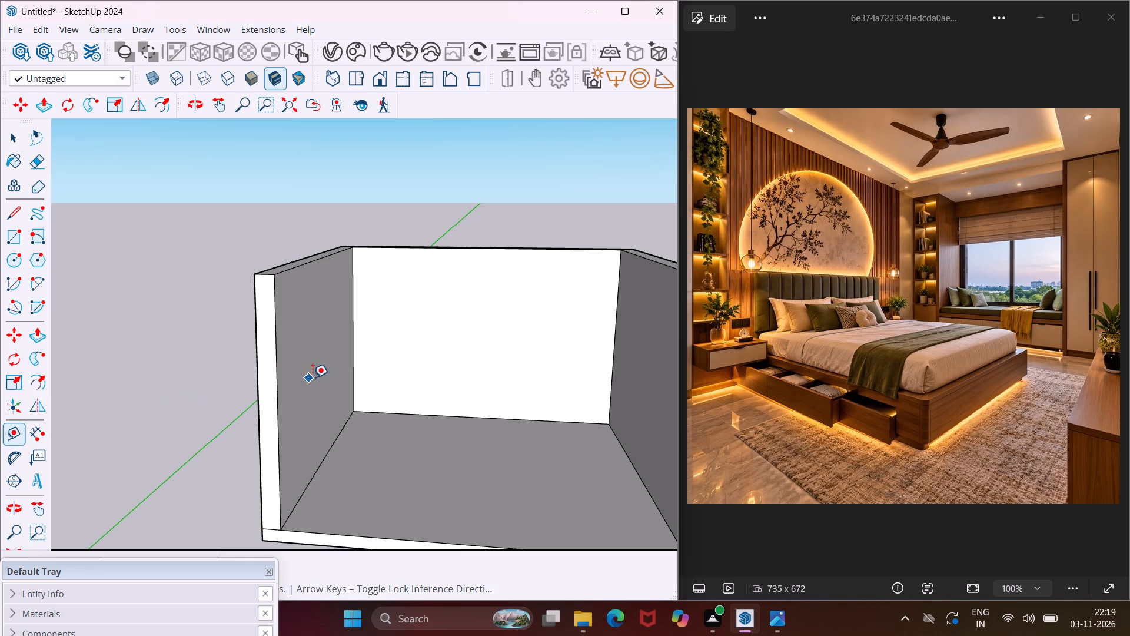
pyautogui.scroll(4, 355, 344)
pyautogui.click(355, 344)
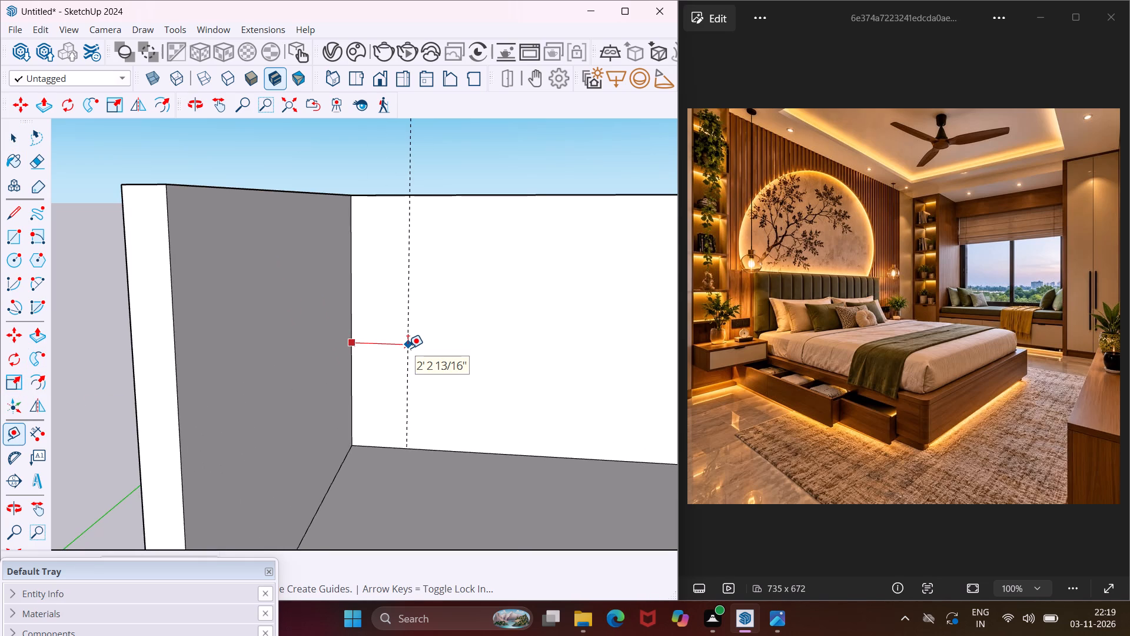
pyautogui.write("2'")
pyautogui.press('Return')
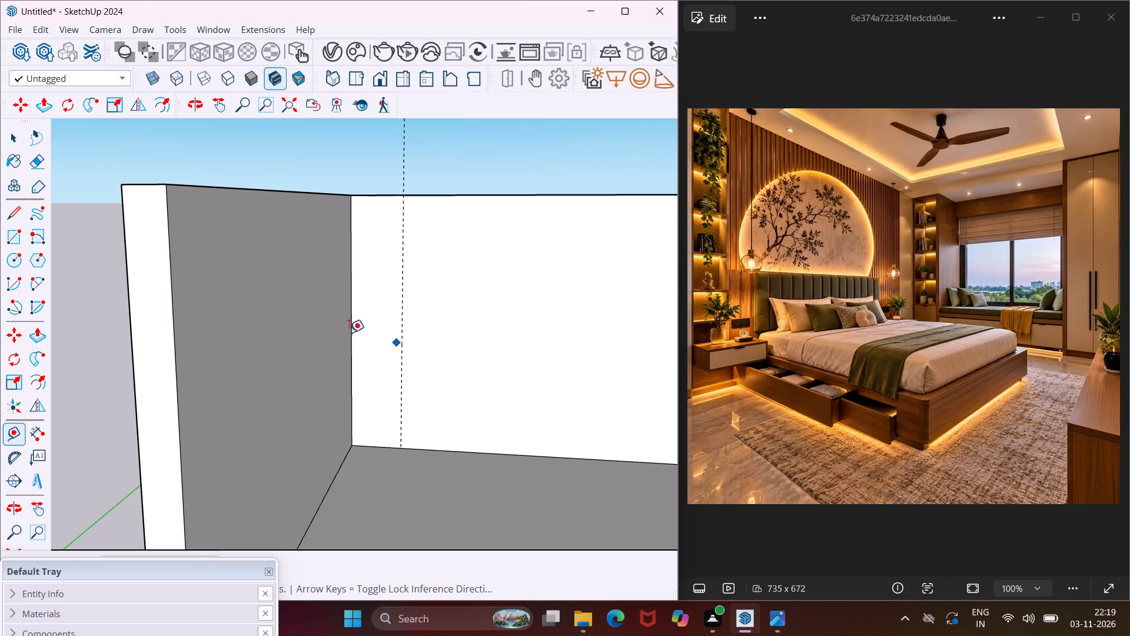
# Place a second vertical guide on the back wall, 2" to the right of the first guide.
pyautogui.scroll(-3, 291, 317)
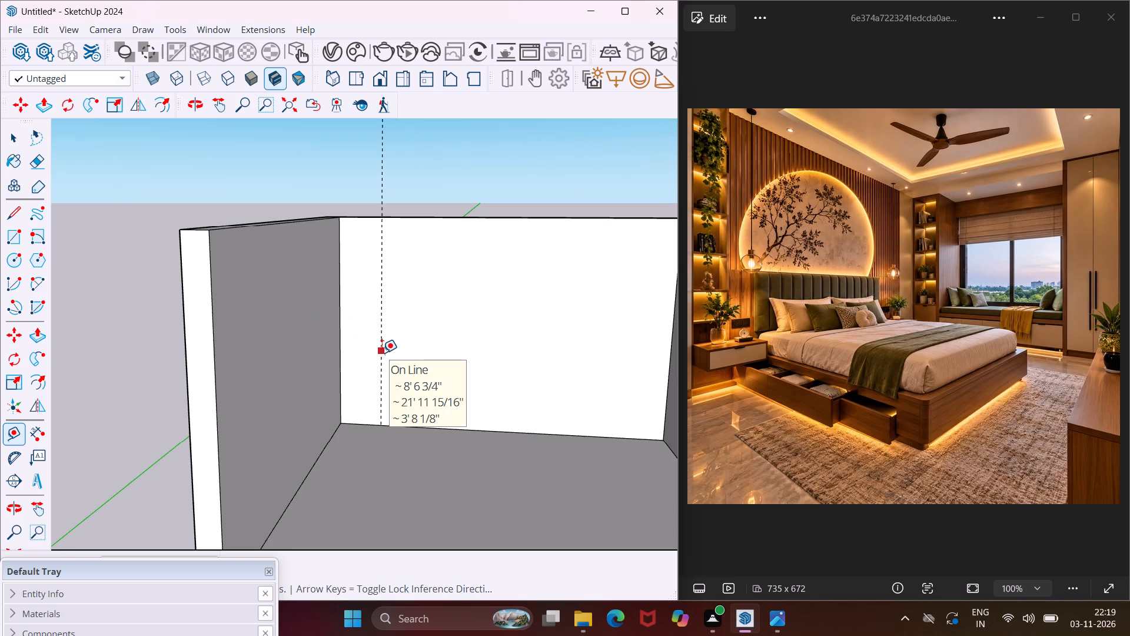
pyautogui.scroll(4, 382, 353)
pyautogui.click(378, 360)
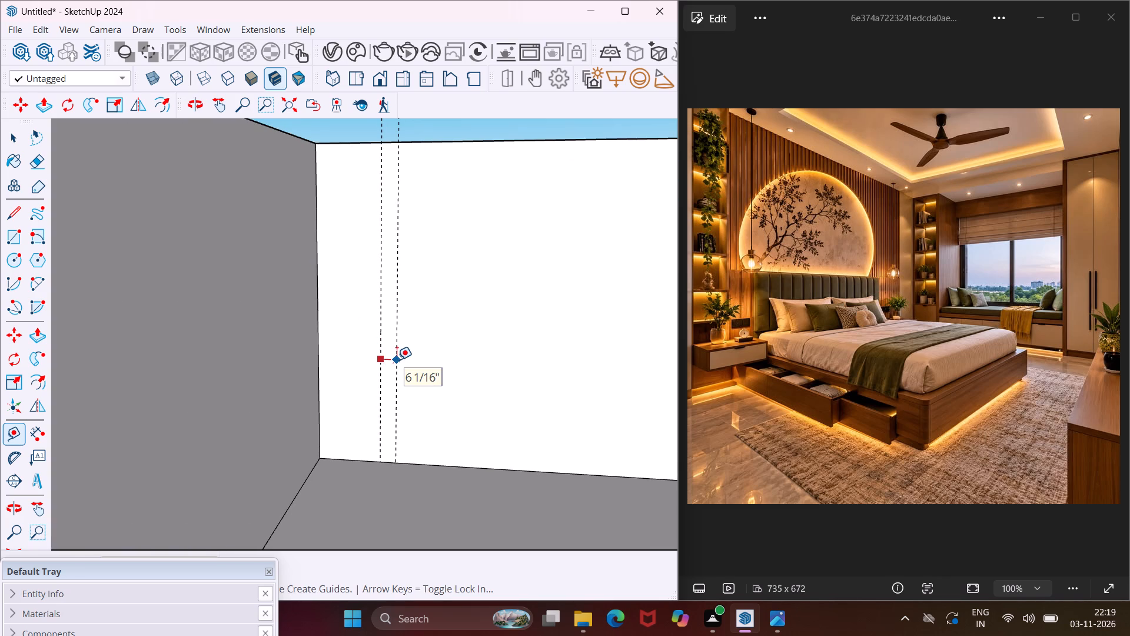
pyautogui.press('2')
pyautogui.hotkey('shift', '"')
pyautogui.press('Return')
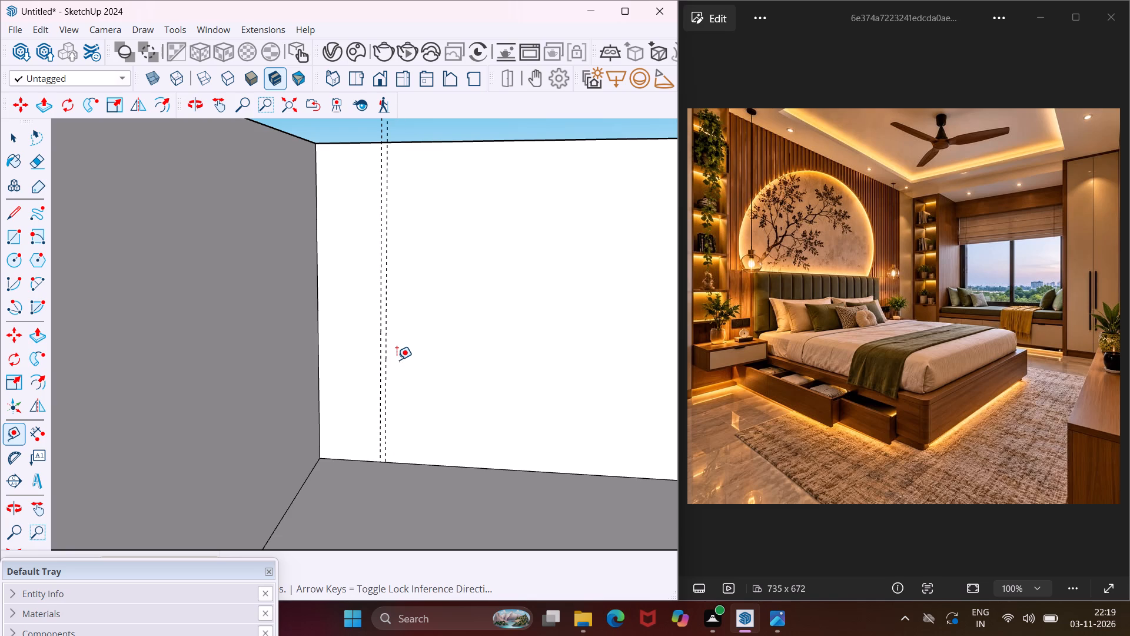
# Place a third vertical guide on the back wall, 7' to the right of the second guide.
pyautogui.scroll(-5, 397, 357)
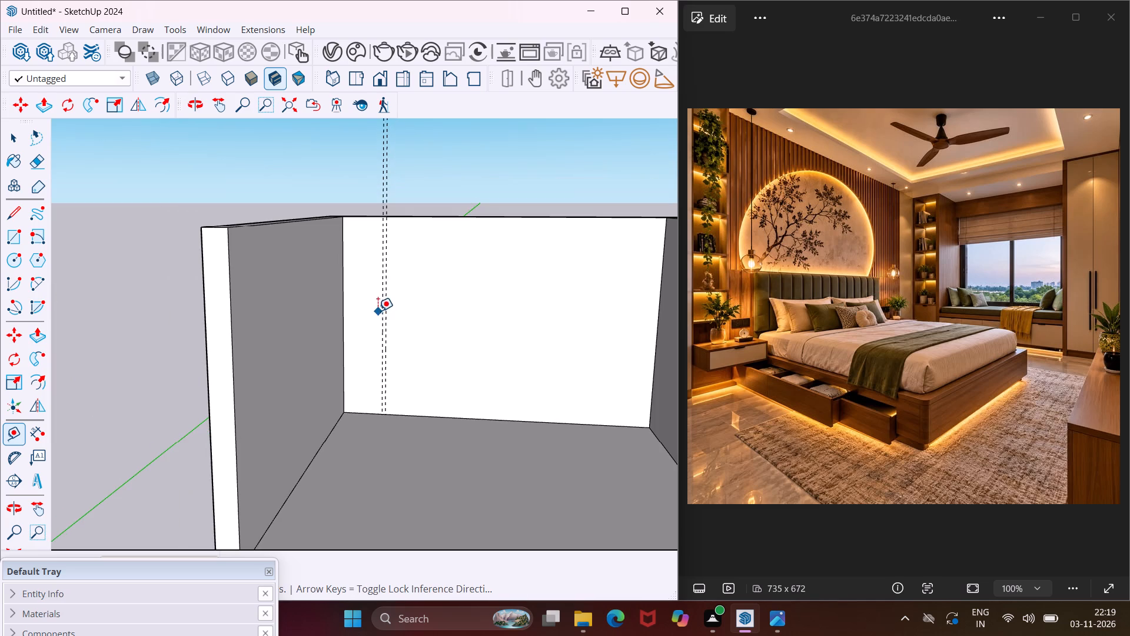
pyautogui.scroll(-2, 399, 310)
pyautogui.scroll(3, 399, 310)
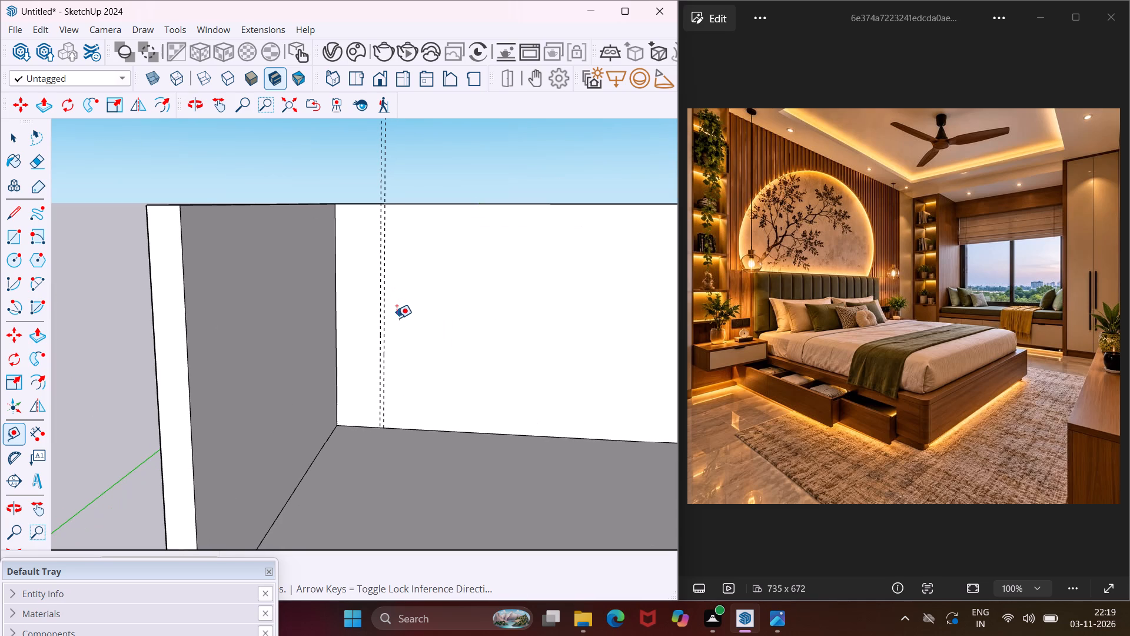
pyautogui.click(384, 342)
pyautogui.scroll(-3, 468, 351)
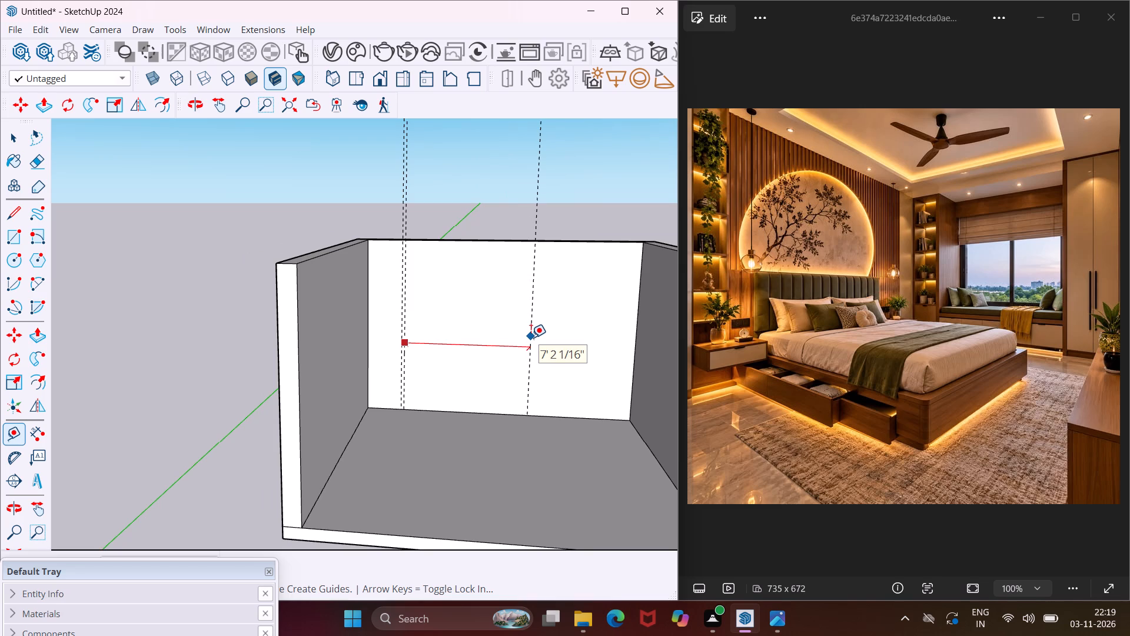
pyautogui.write("7'")
pyautogui.press('Return')
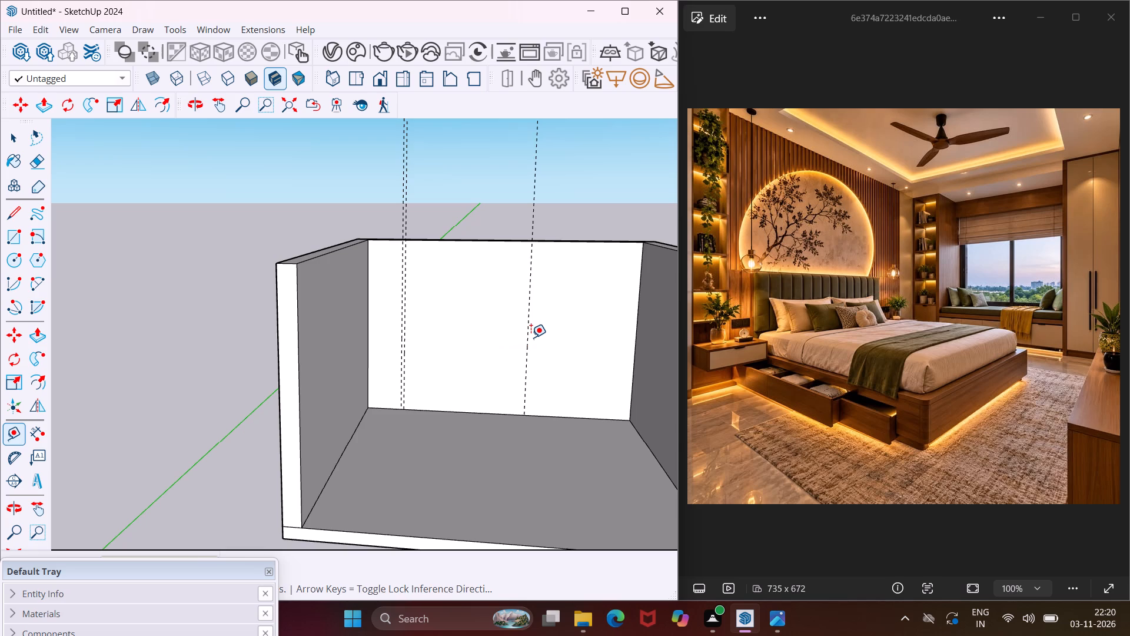
# Place a guide on the floor parallel to the back wall and 2' in front of it.
pyautogui.moveTo(577, 425); pyautogui.dragTo(589, 463, button='middle')
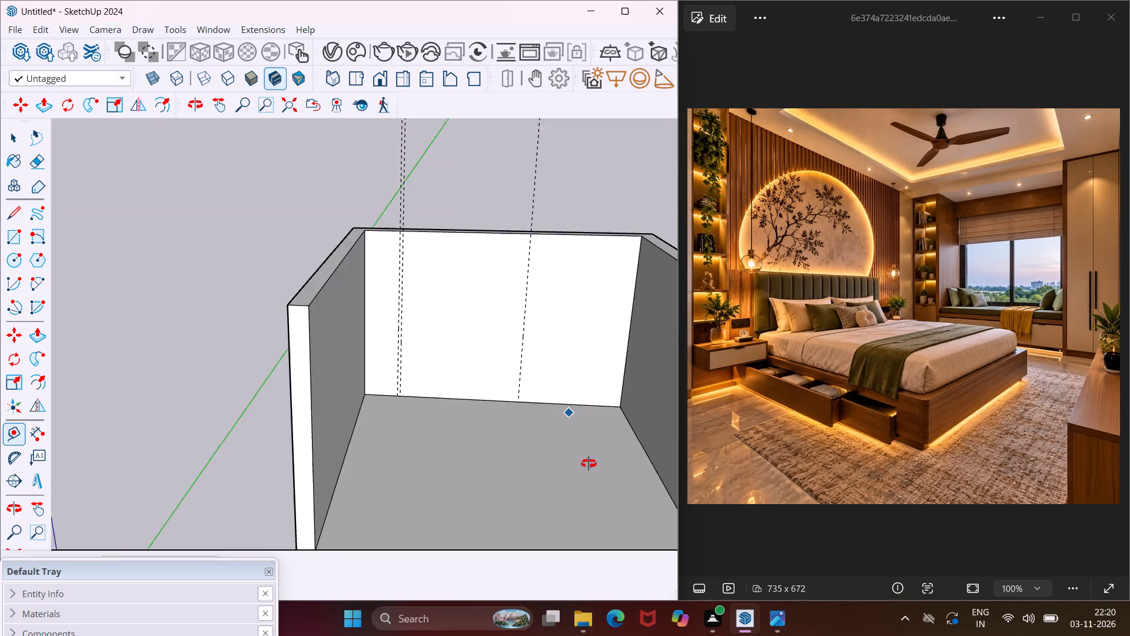
pyautogui.moveTo(589, 463); pyautogui.dragTo(598, 489, button='middle')
pyautogui.scroll(6, 573, 429)
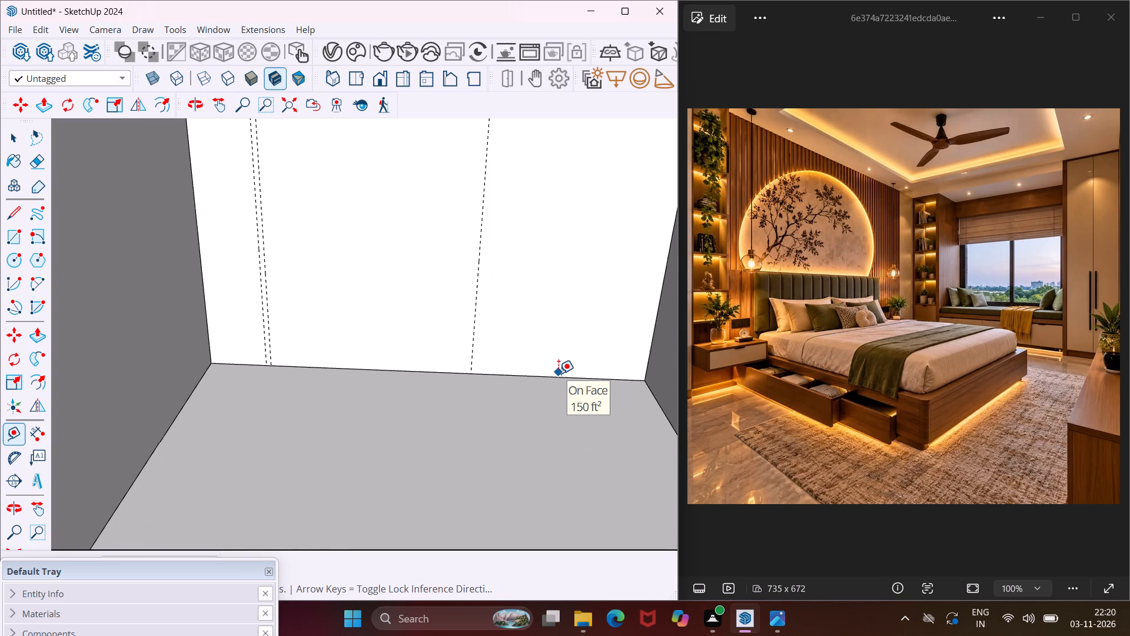
pyautogui.click(581, 378)
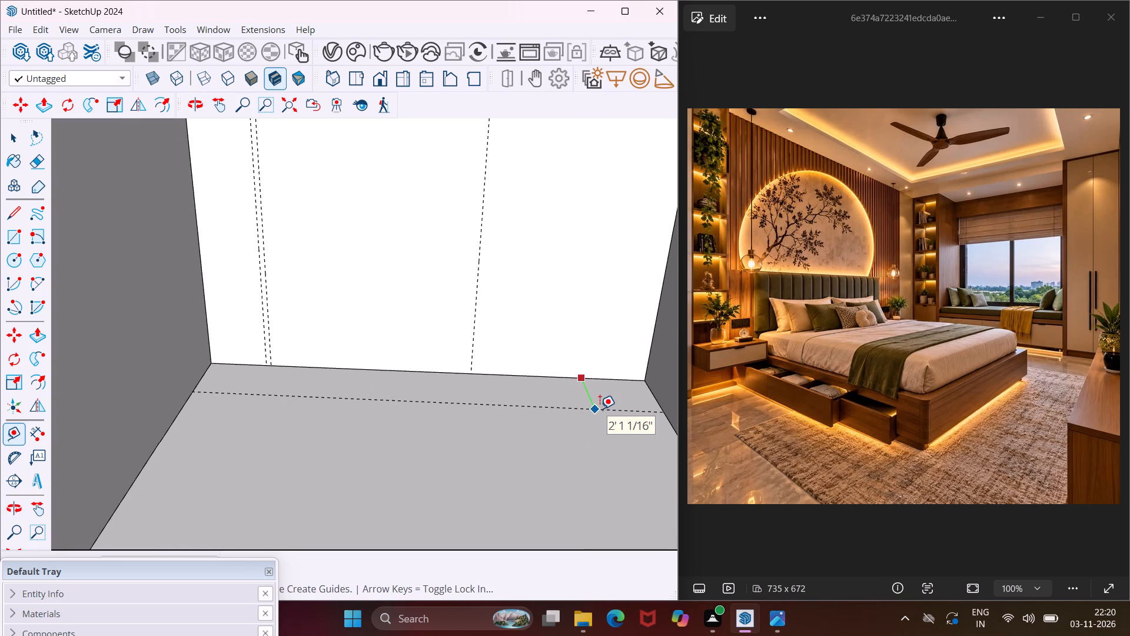
pyautogui.write("2'")
pyautogui.press('Return')
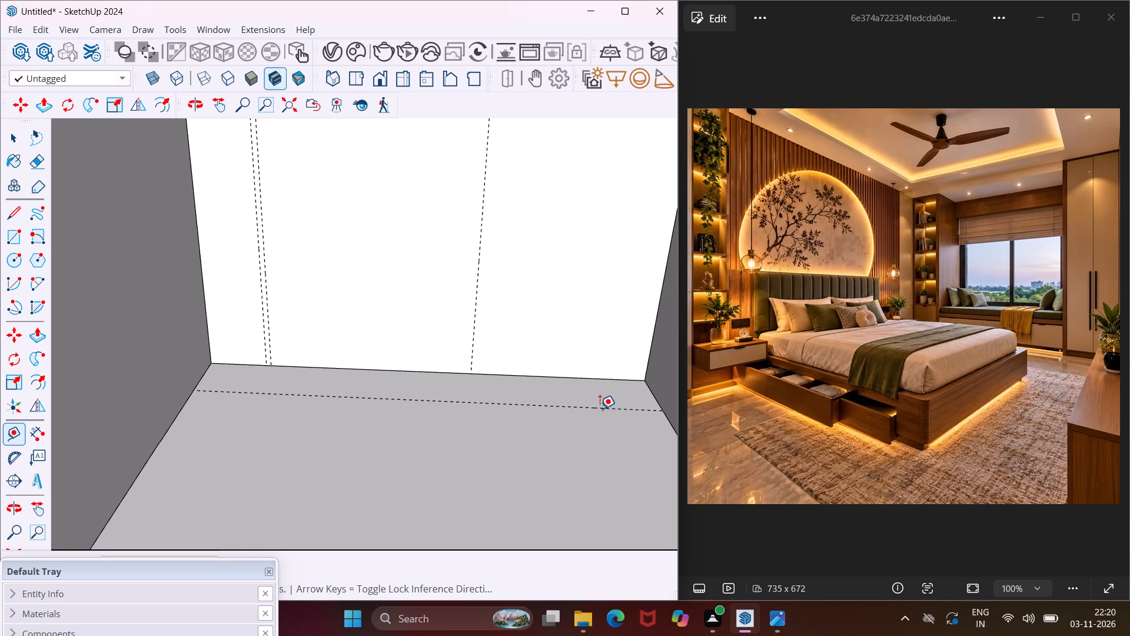
# Place a floor guide parallel to the left wall, aligned with the base of the back wall's second vertical guide.
pyautogui.scroll(3, 600, 409)
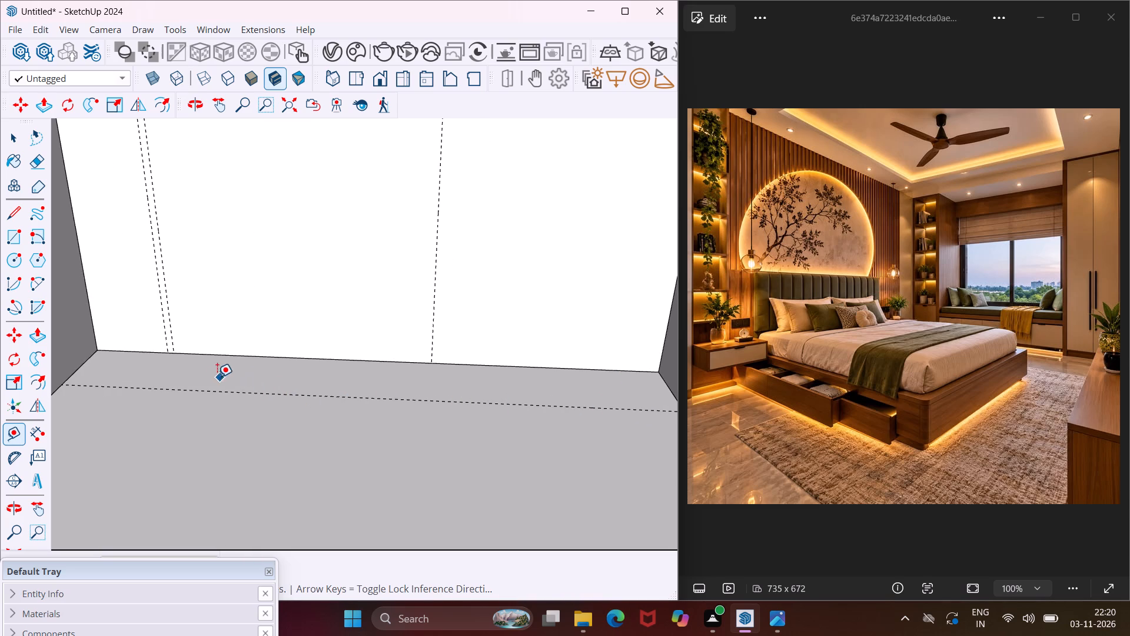
pyautogui.click(82, 362)
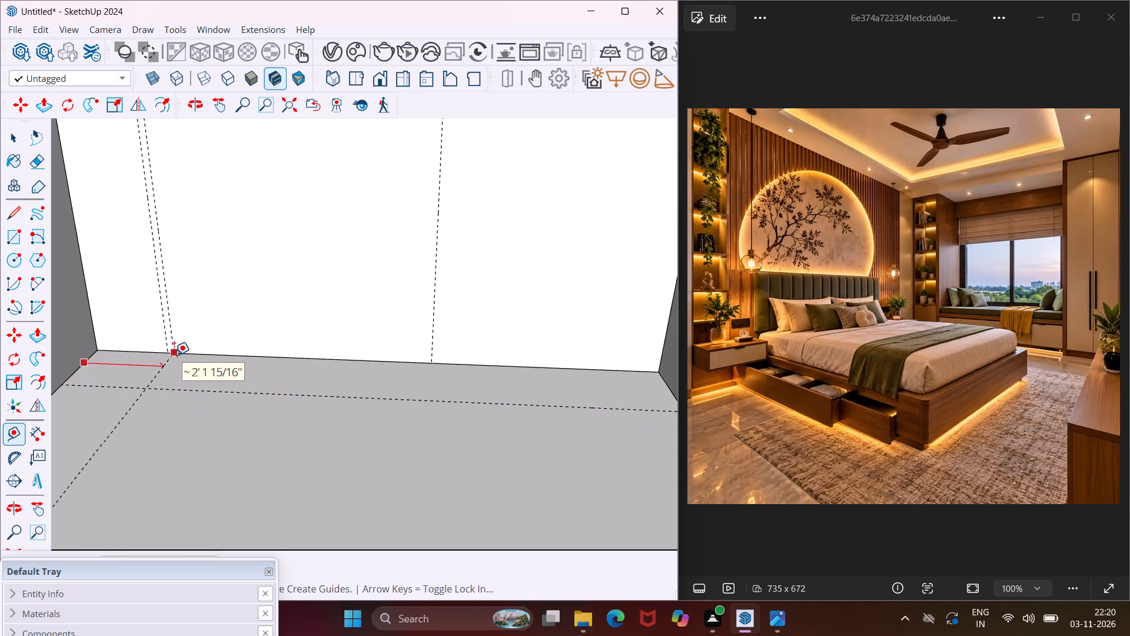
pyautogui.scroll(12, 174, 355)
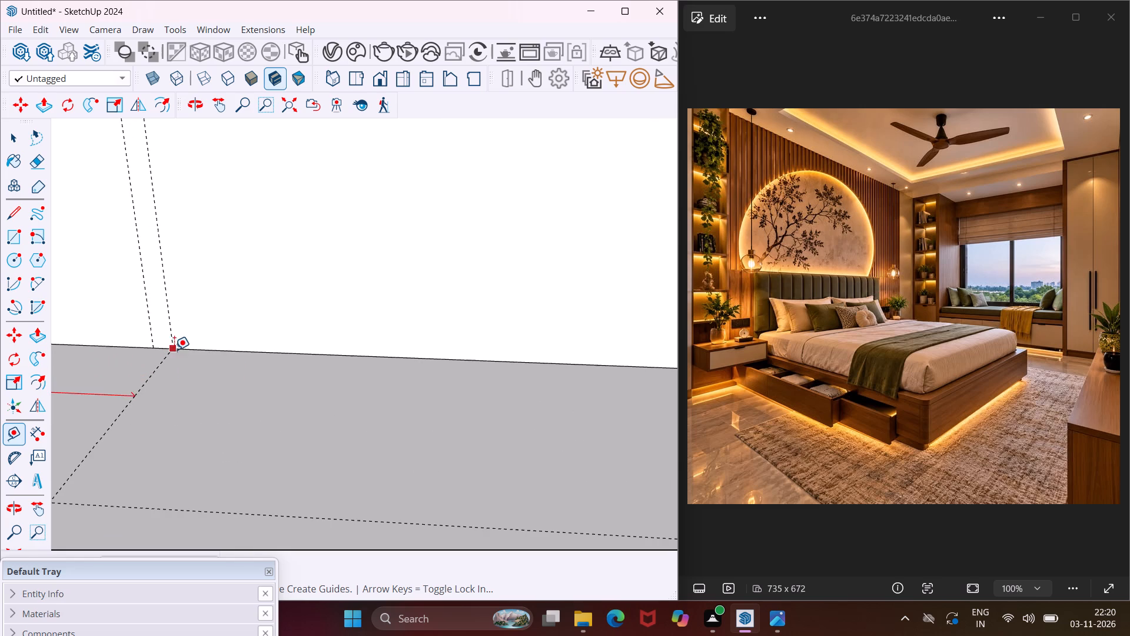
pyautogui.click(174, 348)
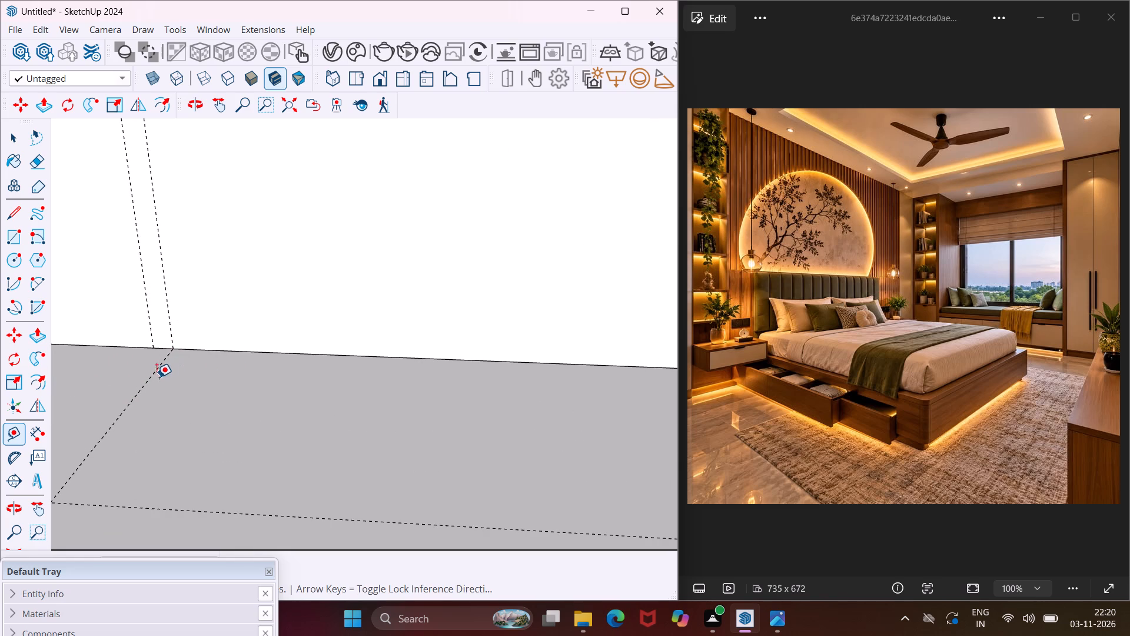
# Place another floor guide 7' to the right of the one running parallel to the left wall.
pyautogui.click(152, 380)
pyautogui.scroll(-8, 184, 399)
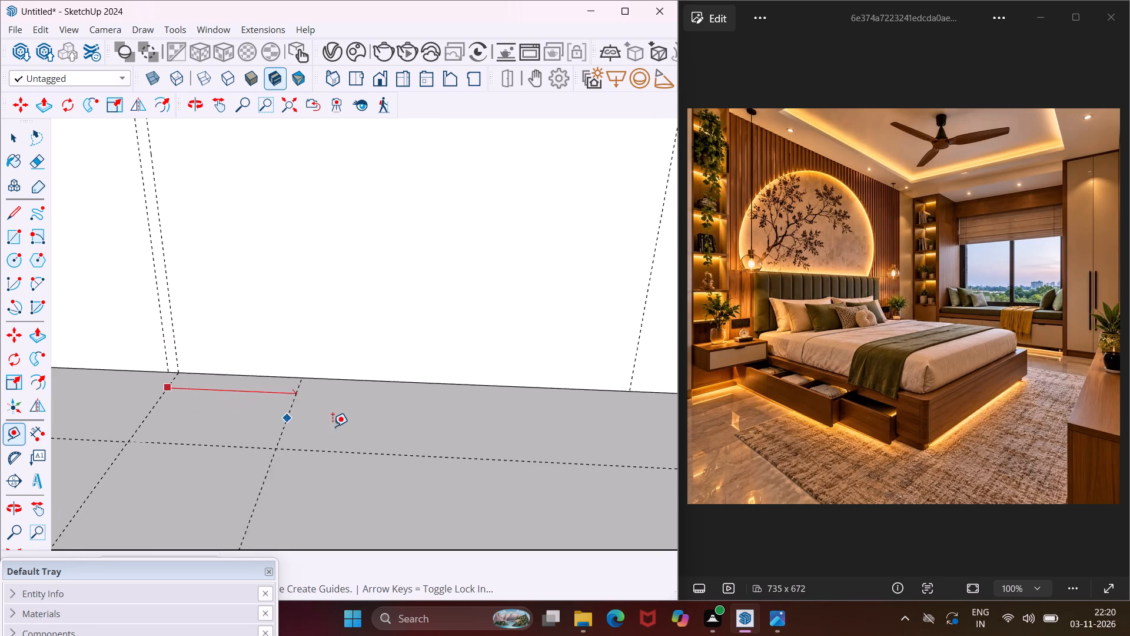
pyautogui.write("7'")
pyautogui.press('Return')
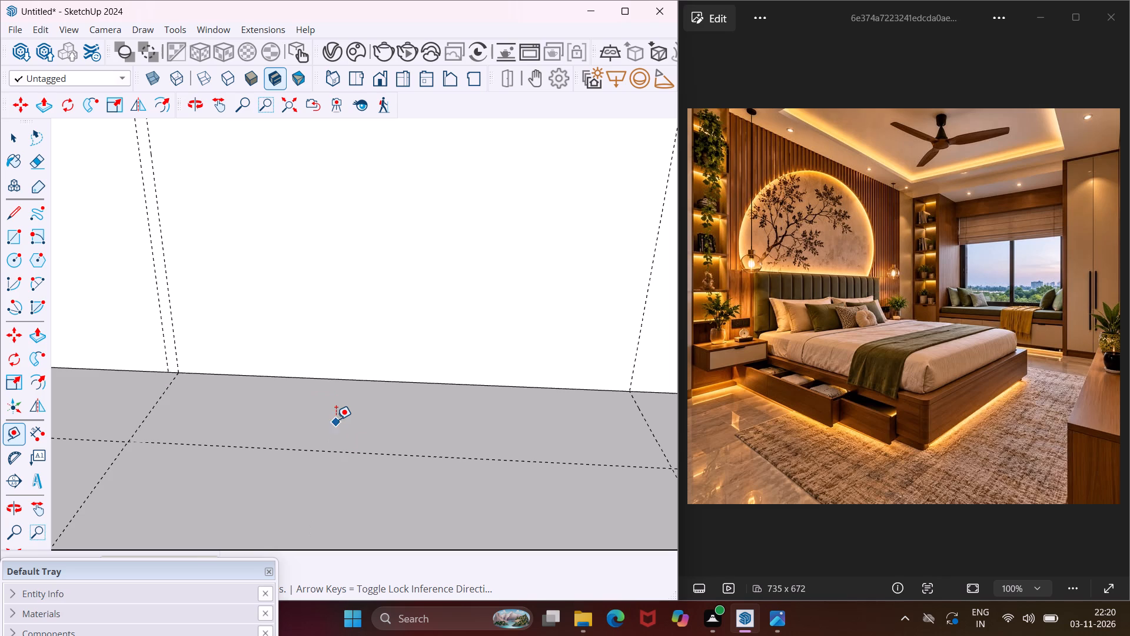
# Place a floor guide parallel to the right wall, 1'4" in from the wall's base.
pyautogui.scroll(-13, 336, 419)
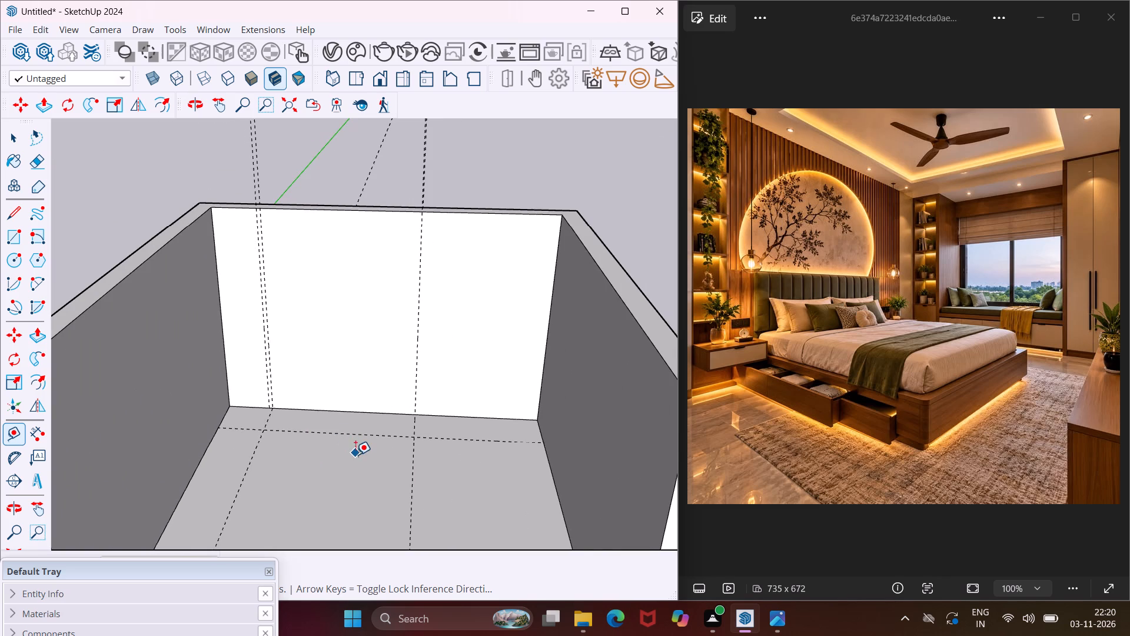
pyautogui.moveTo(355, 455); pyautogui.dragTo(387, 452, button='middle')
pyautogui.scroll(-4, 353, 424)
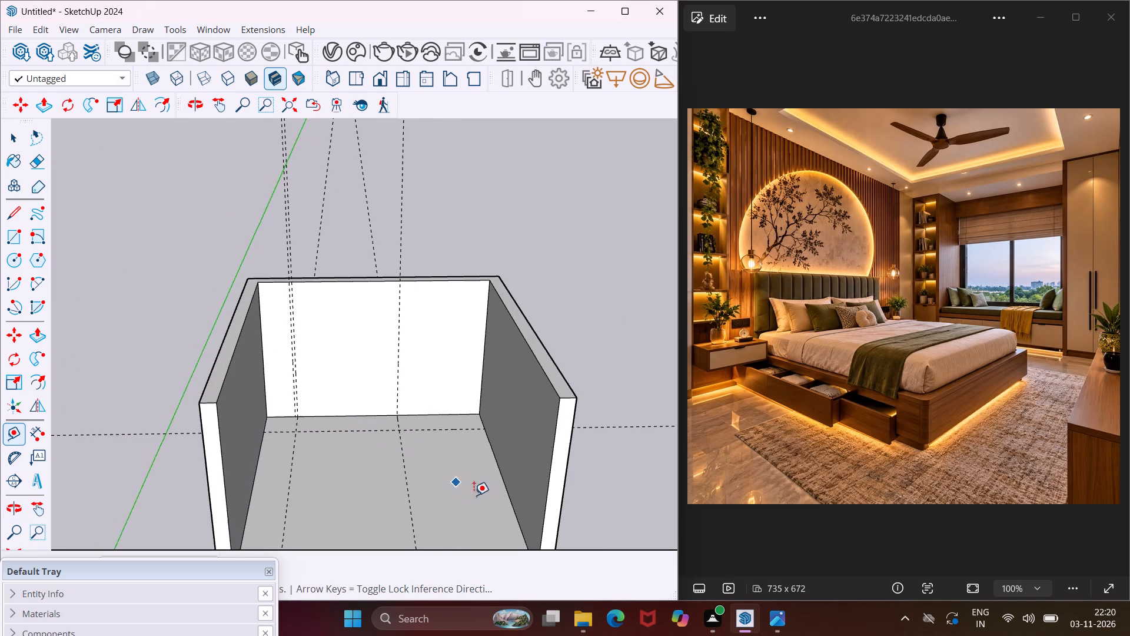
pyautogui.scroll(7, 493, 523)
pyautogui.moveTo(494, 521); pyautogui.dragTo(524, 511, button='middle')
pyautogui.scroll(1, 557, 487)
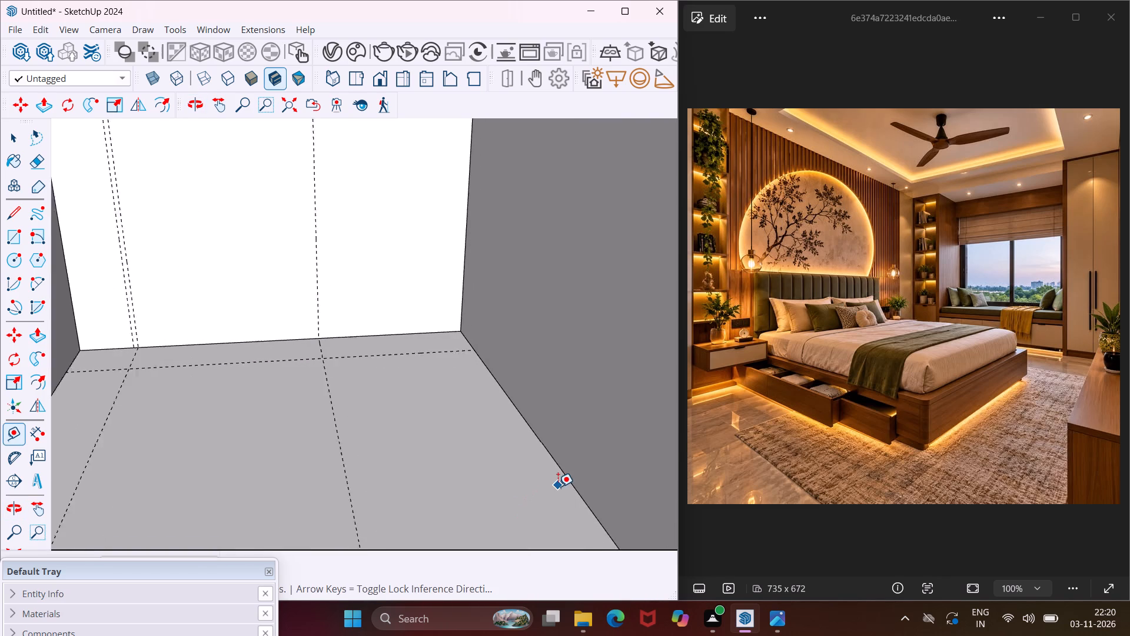
pyautogui.scroll(2, 558, 486)
pyautogui.click(567, 474)
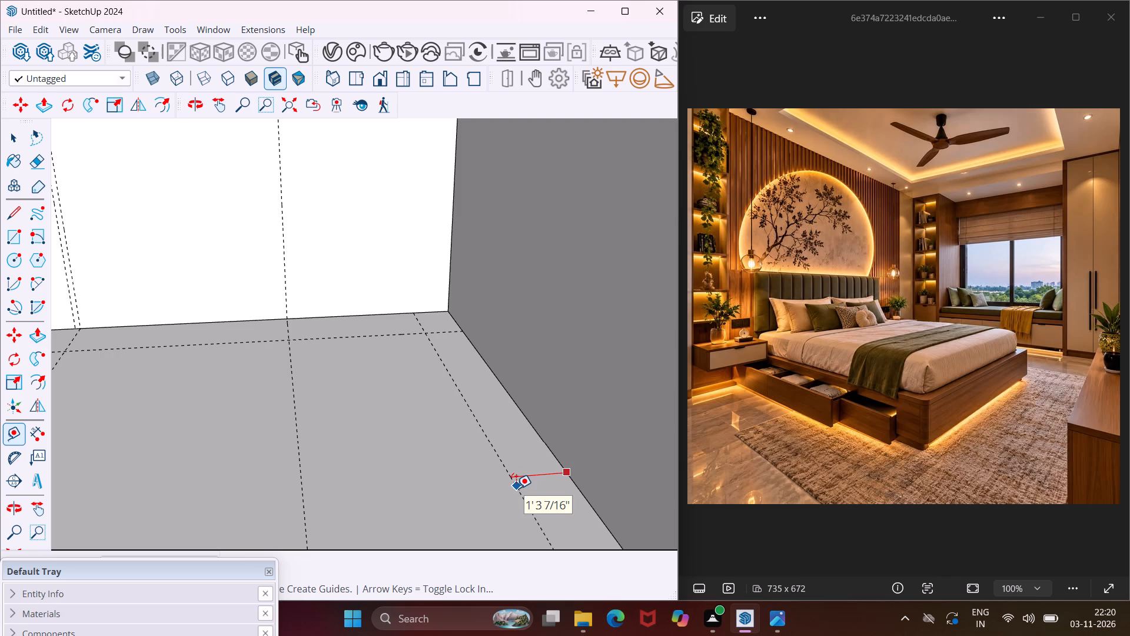
pyautogui.write('1\'4"')
pyautogui.press('Return')
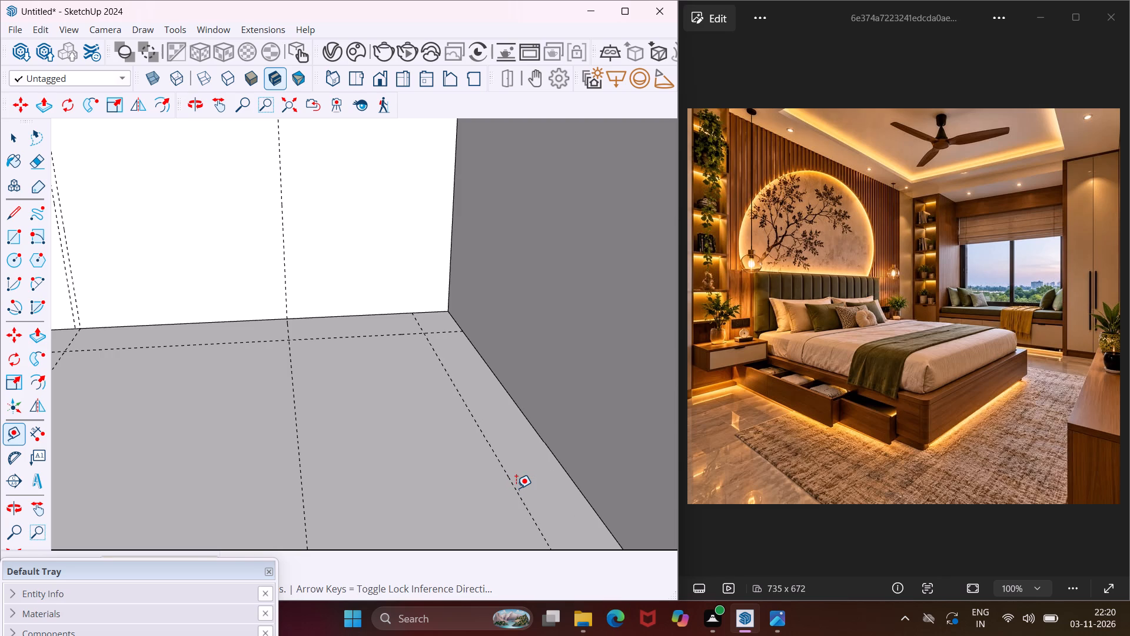
# Place a vertical guide on the right wall's inner face, a short distance in from its open front end.
pyautogui.scroll(-11, 494, 418)
pyautogui.moveTo(481, 405); pyautogui.dragTo(521, 406, button='middle')
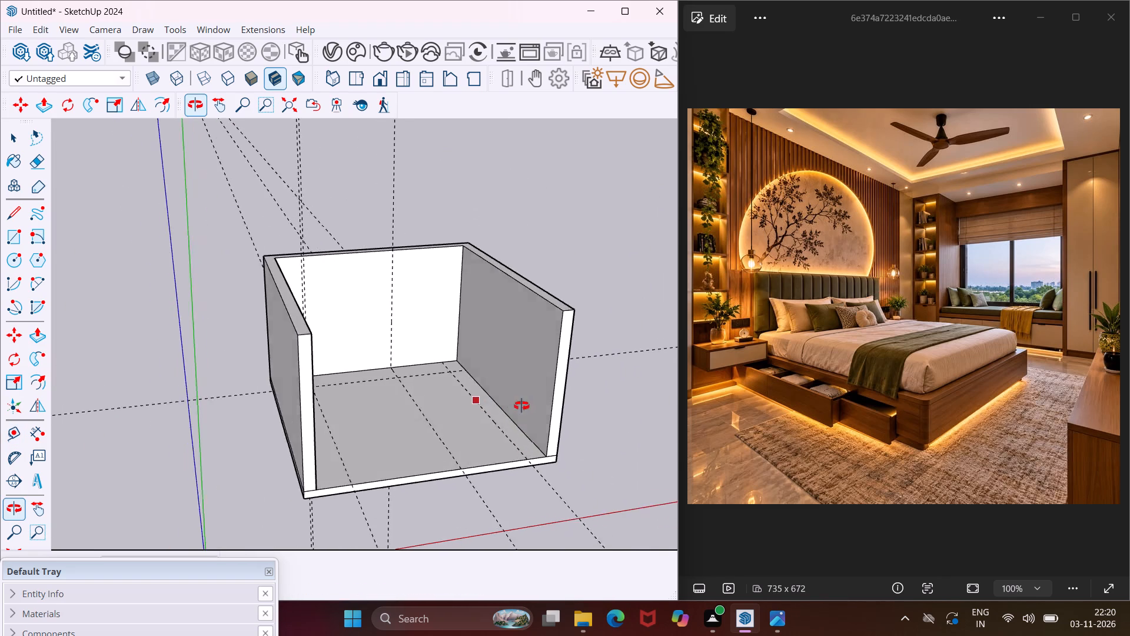
pyautogui.moveTo(521, 406); pyautogui.dragTo(677, 433, button='middle')
pyautogui.scroll(4, 452, 313)
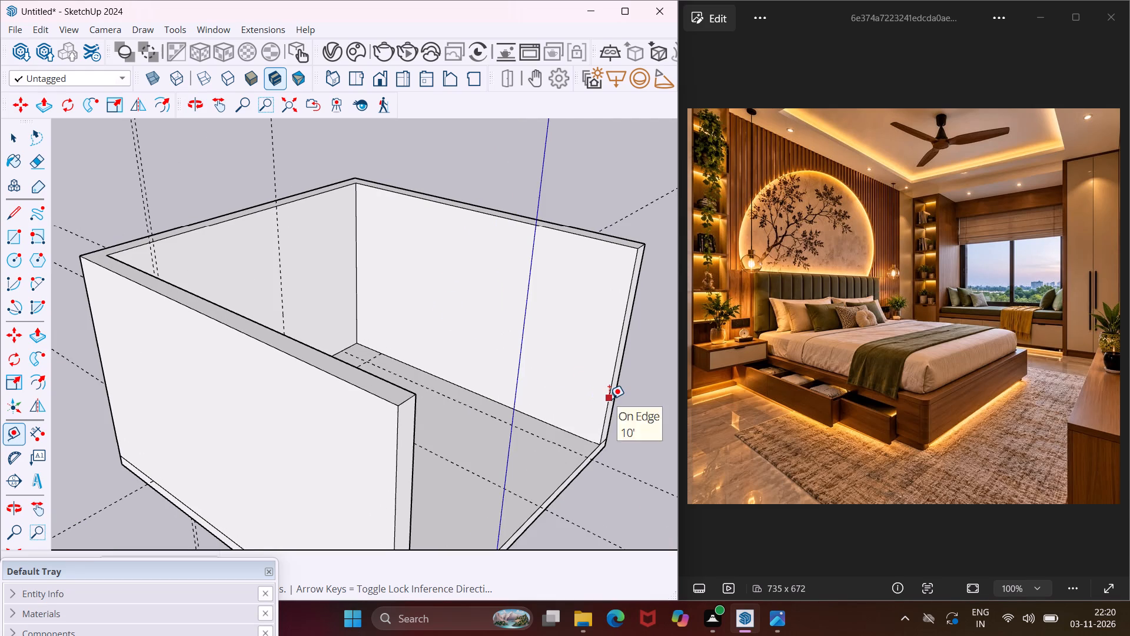
pyautogui.click(609, 399)
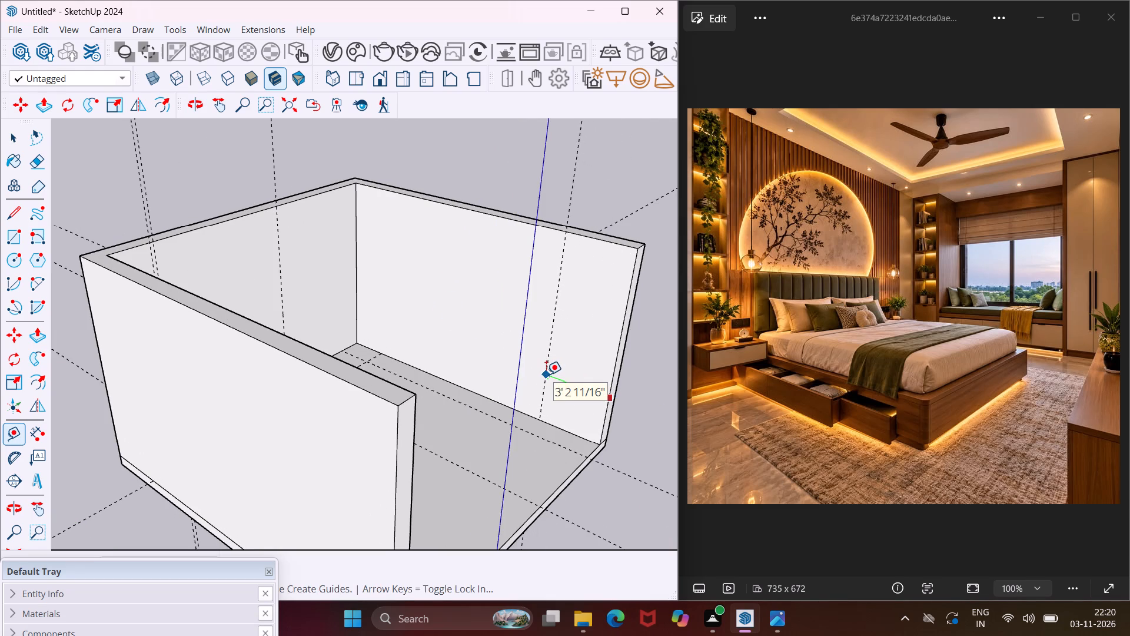
pyautogui.click(569, 383)
# Place a second vertical guide on the right wall, about 9' 8 1/2" from the first toward the back corner.
pyautogui.scroll(3, 569, 383)
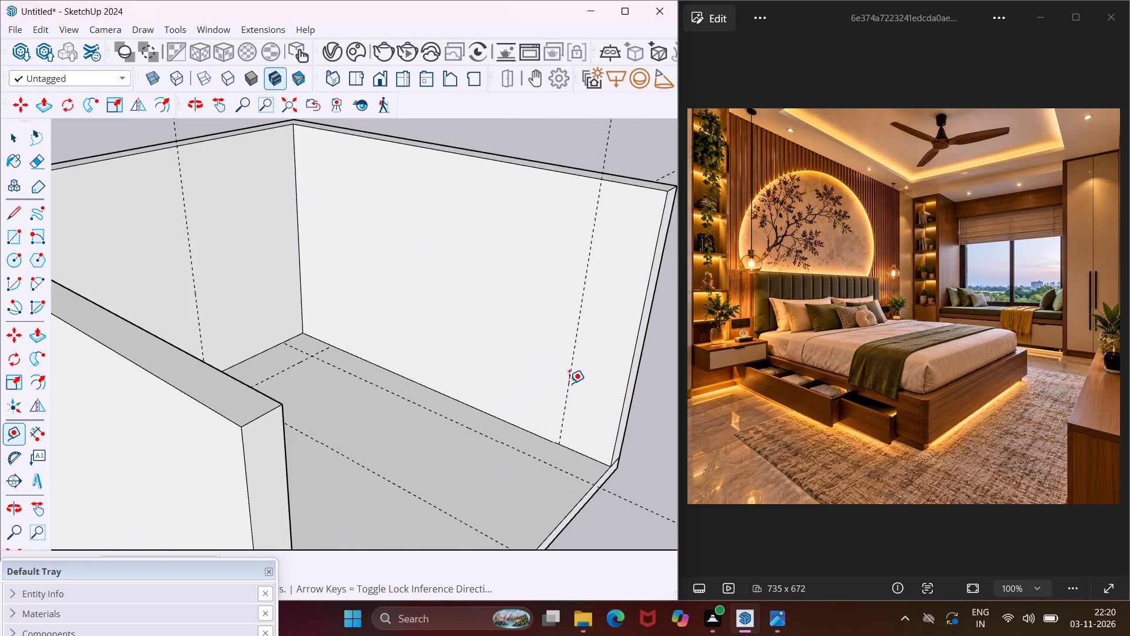
pyautogui.click(571, 390)
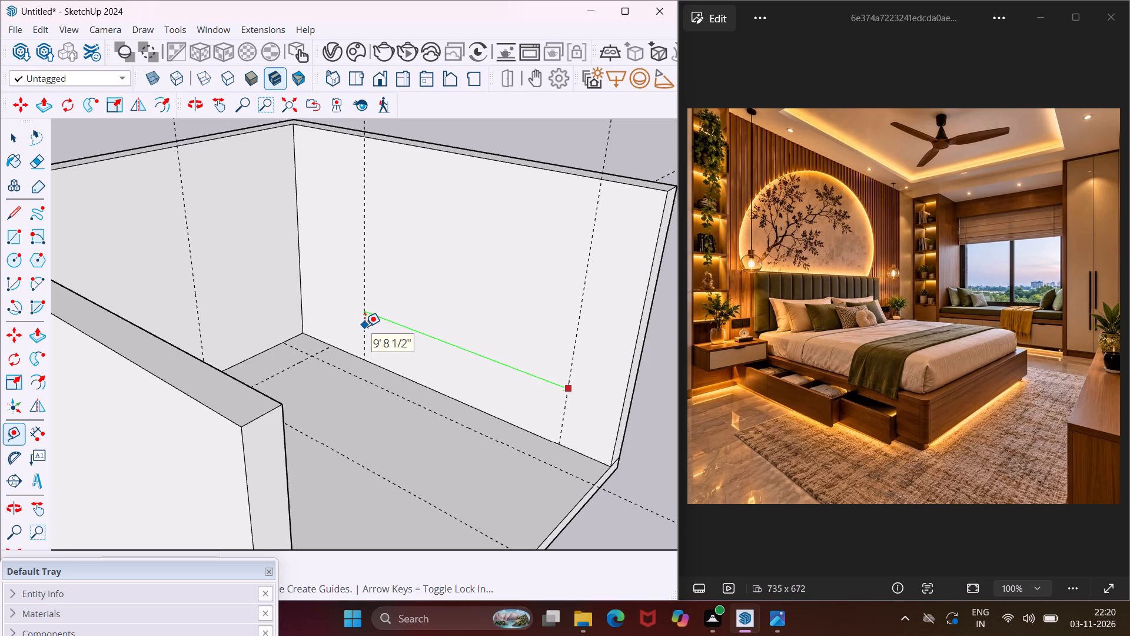
pyautogui.click(365, 326)
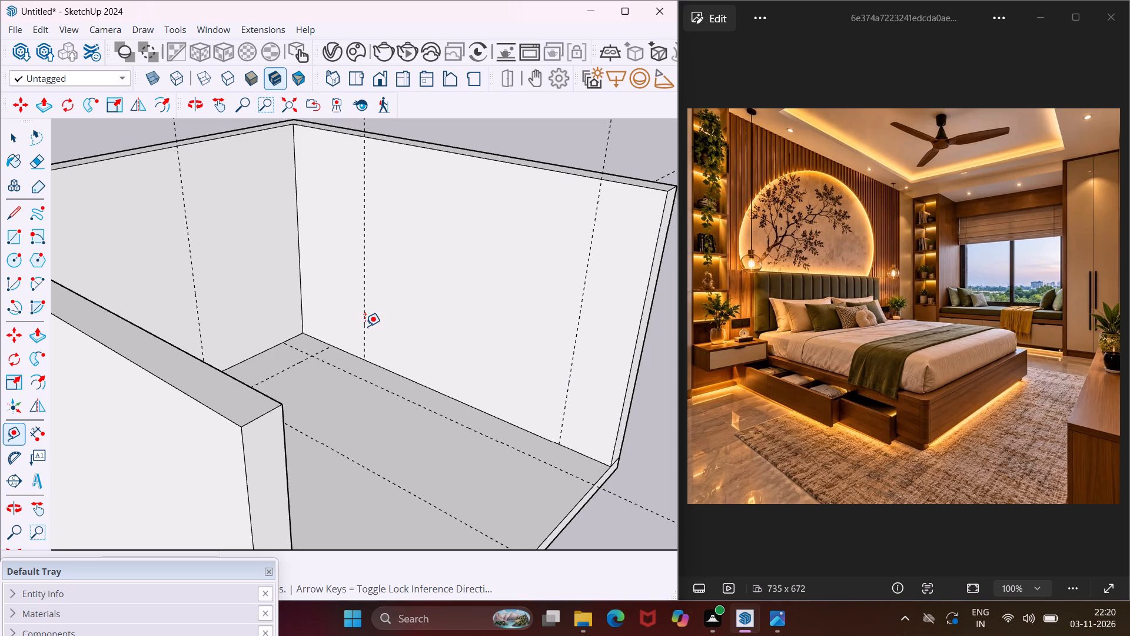
# Place a horizontal guide on the right wall, slightly above the floor edge.
pyautogui.moveTo(365, 327); pyautogui.dragTo(321, 316, button='middle')
pyautogui.scroll(7, 471, 403)
pyautogui.click(471, 420)
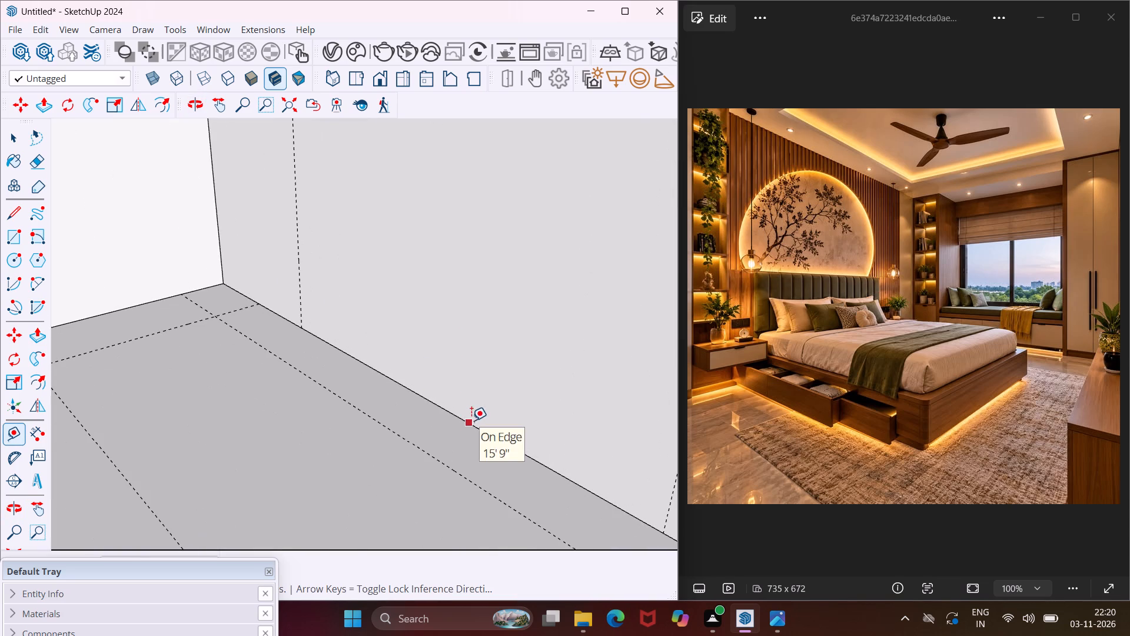
pyautogui.click(477, 395)
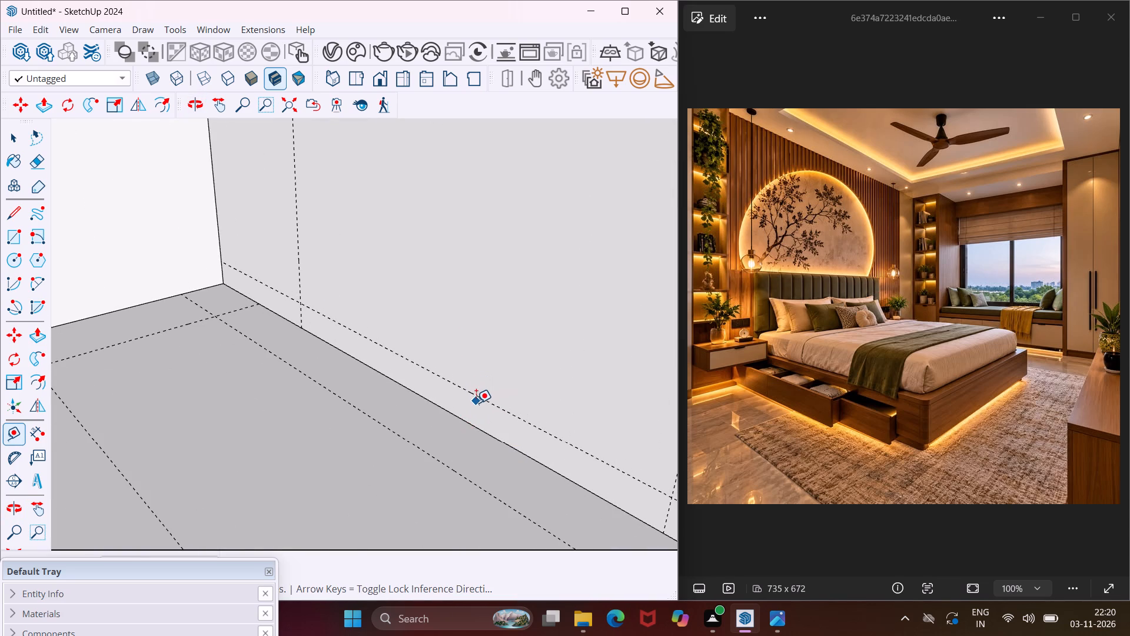
# Place a second horizontal guide on the right wall above the low one, marking the top of the wall cabinet.
pyautogui.click(478, 397)
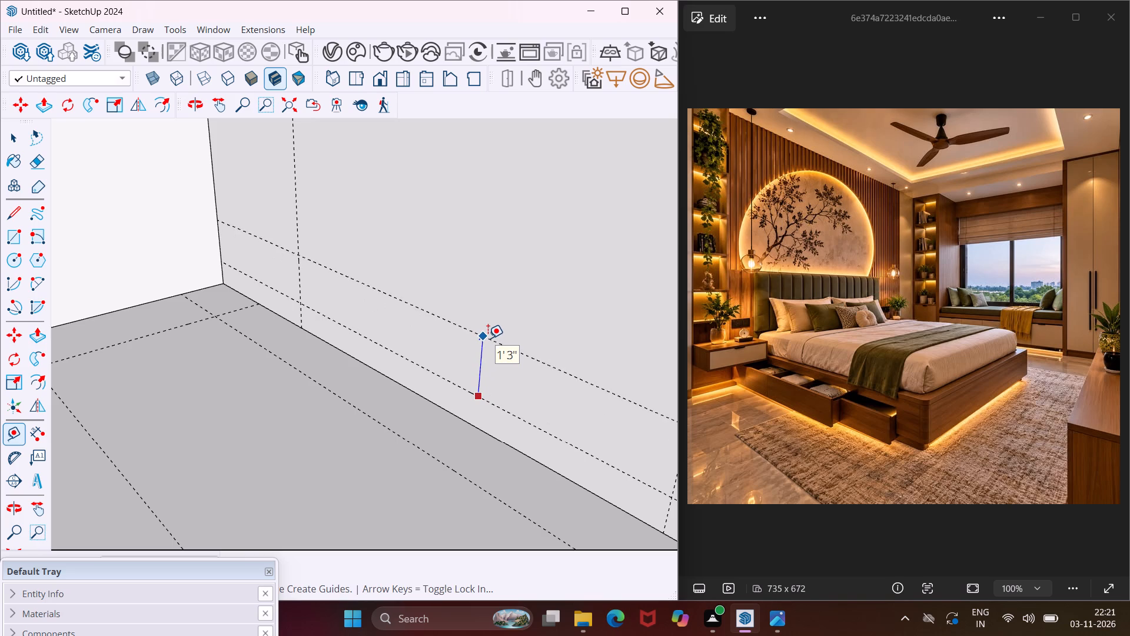
pyautogui.click(490, 323)
pyautogui.scroll(-9, 411, 356)
pyautogui.press('Escape')
pyautogui.press('space')
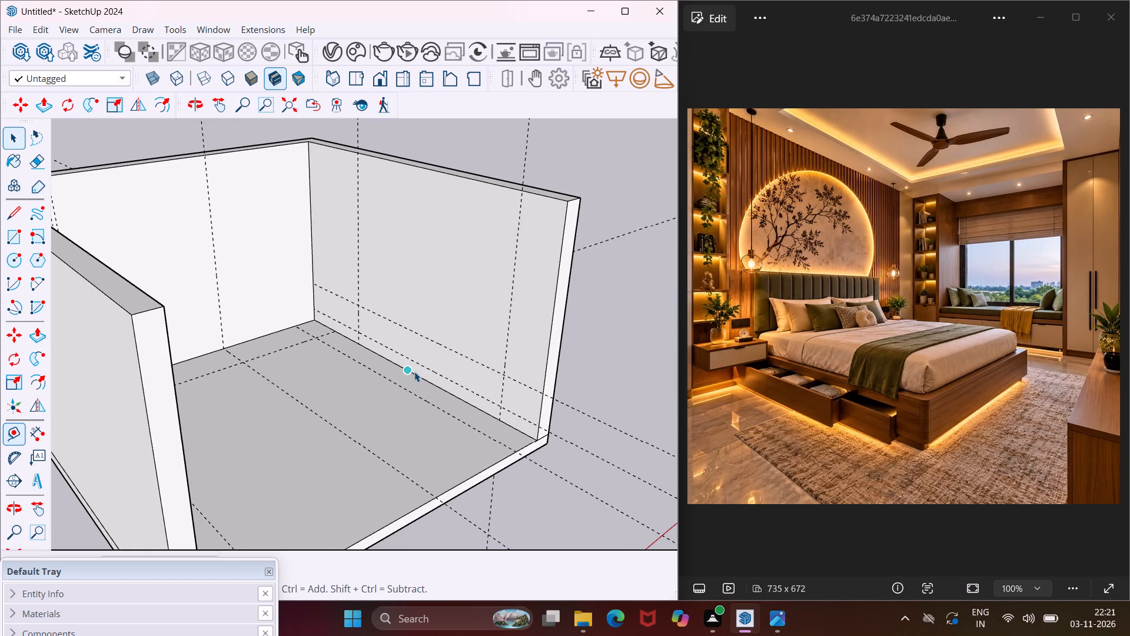
# Draw a long low rectangle on the right wall between the two vertical and two horizontal guides.
pyautogui.click(6, 243)
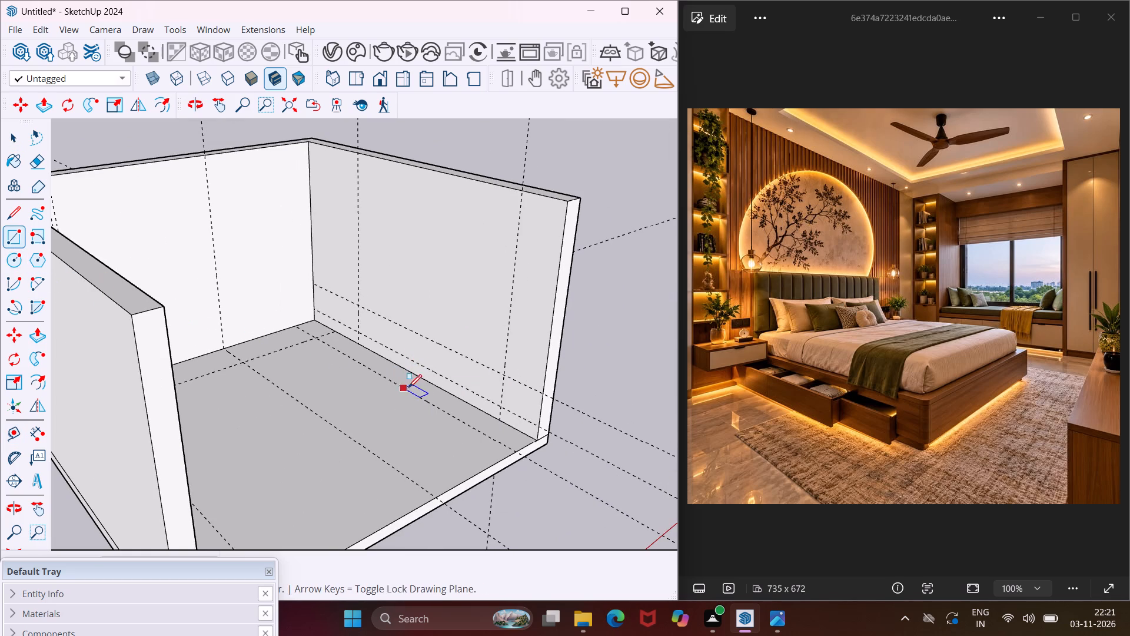
pyautogui.scroll(3, 377, 330)
pyautogui.click(354, 302)
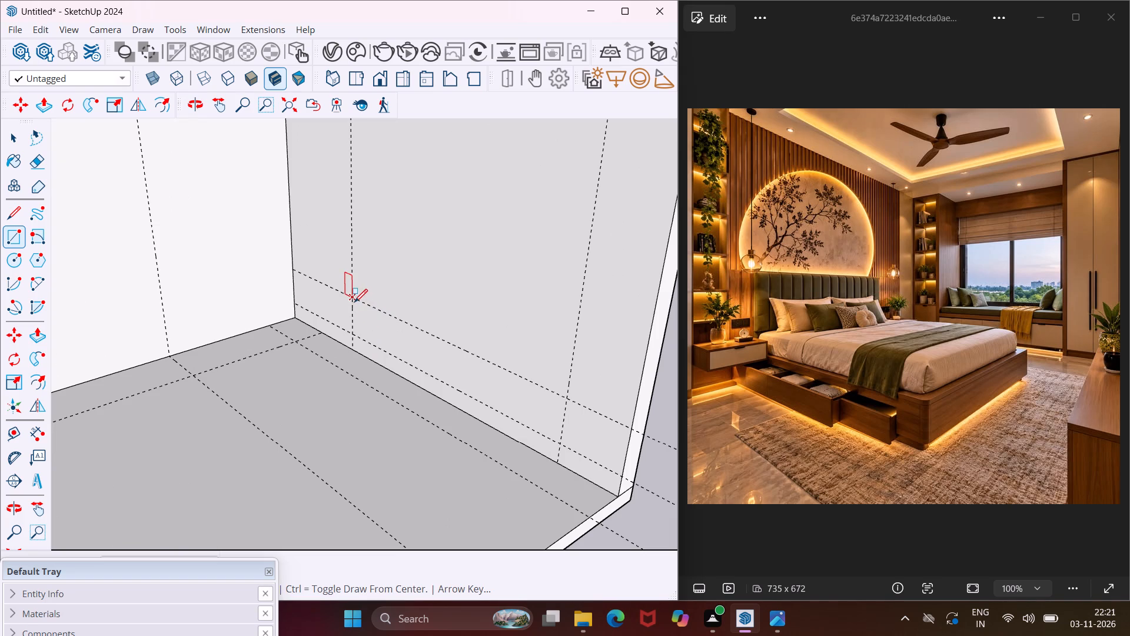
pyautogui.click(560, 442)
pyautogui.scroll(-4, 540, 435)
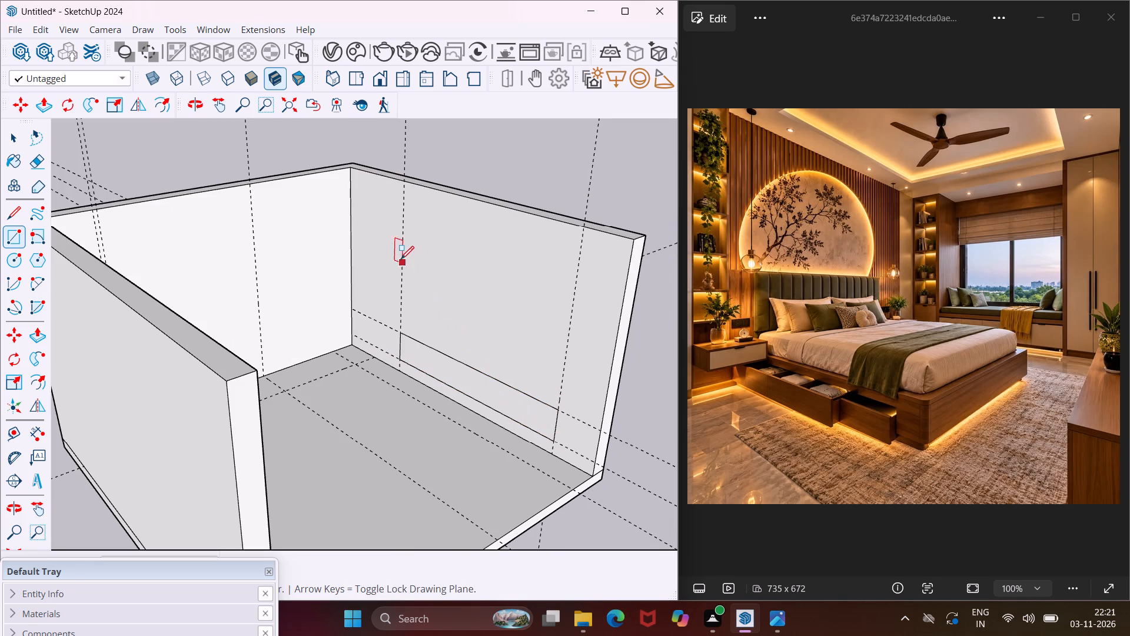
# Draw a large freehand rectangle on the right wall above the low rectangle for a TV-style panel.
pyautogui.click(417, 326)
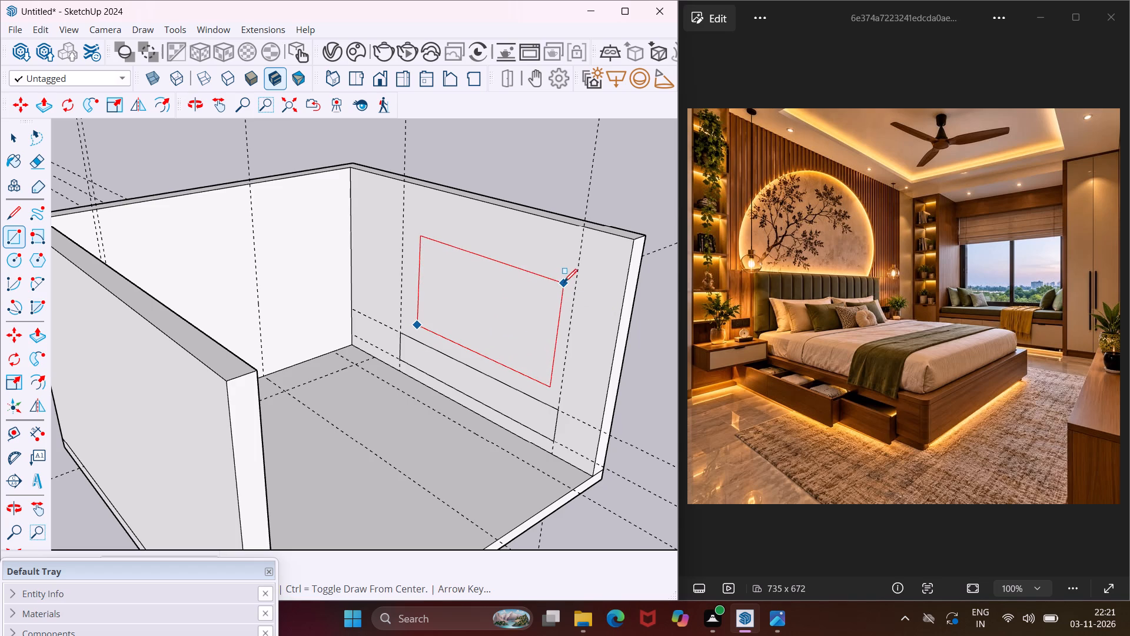
pyautogui.scroll(3, 559, 280)
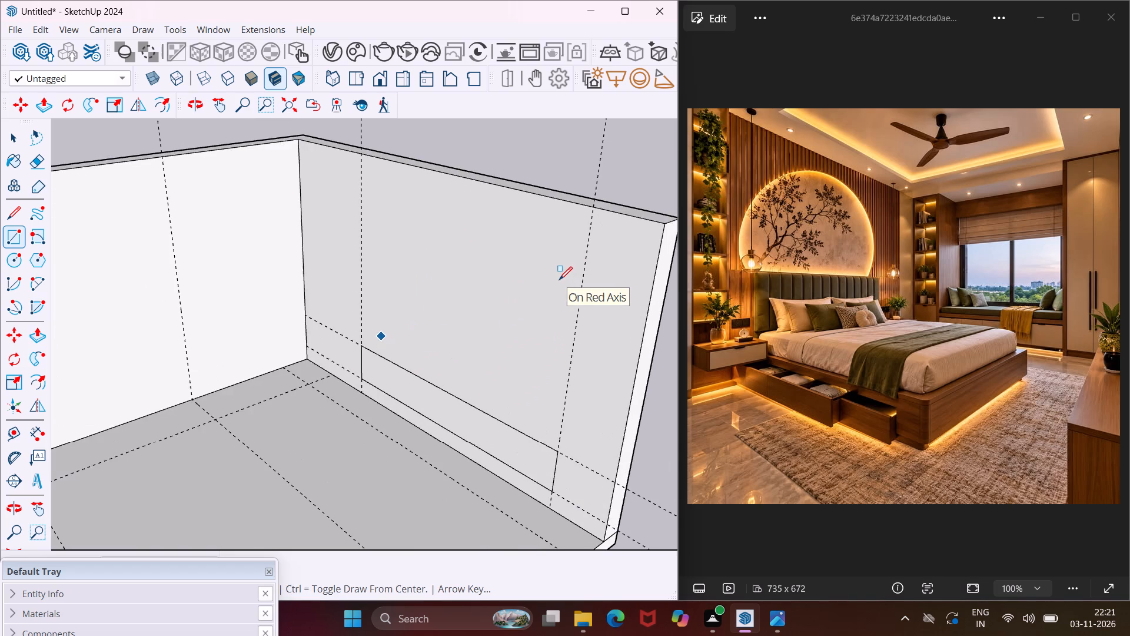
pyautogui.moveTo(559, 280); pyautogui.dragTo(683, 281, button='middle')
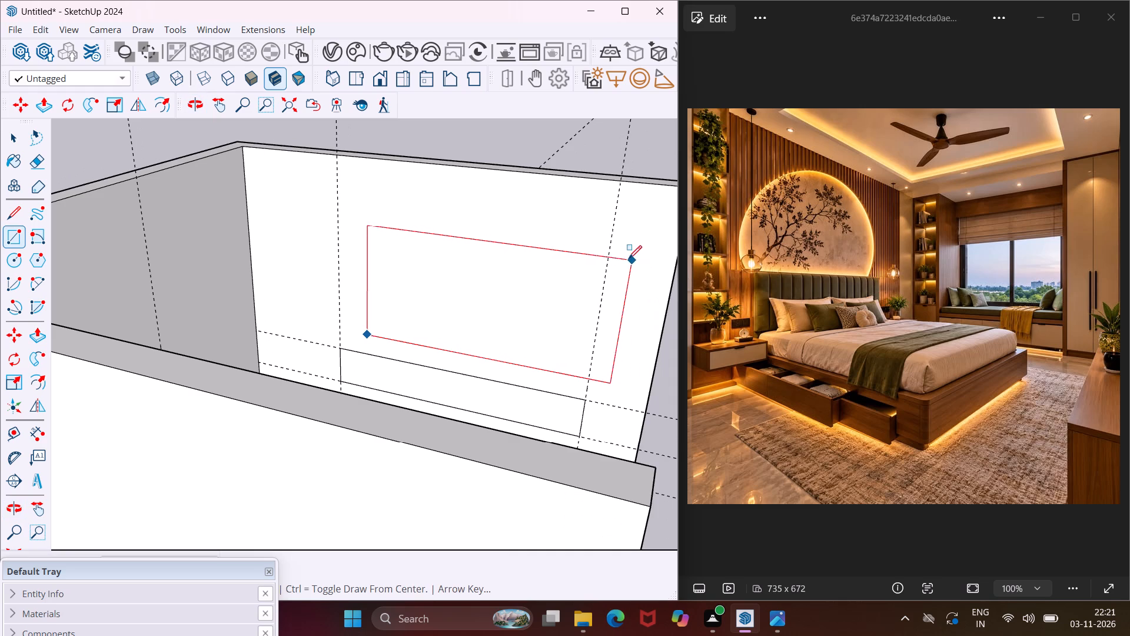
pyautogui.click(579, 230)
pyautogui.press('Escape')
pyautogui.press('space')
# Extrude the upper rectangle slightly out from the right wall into a thin panel.
pyautogui.scroll(3, 573, 235)
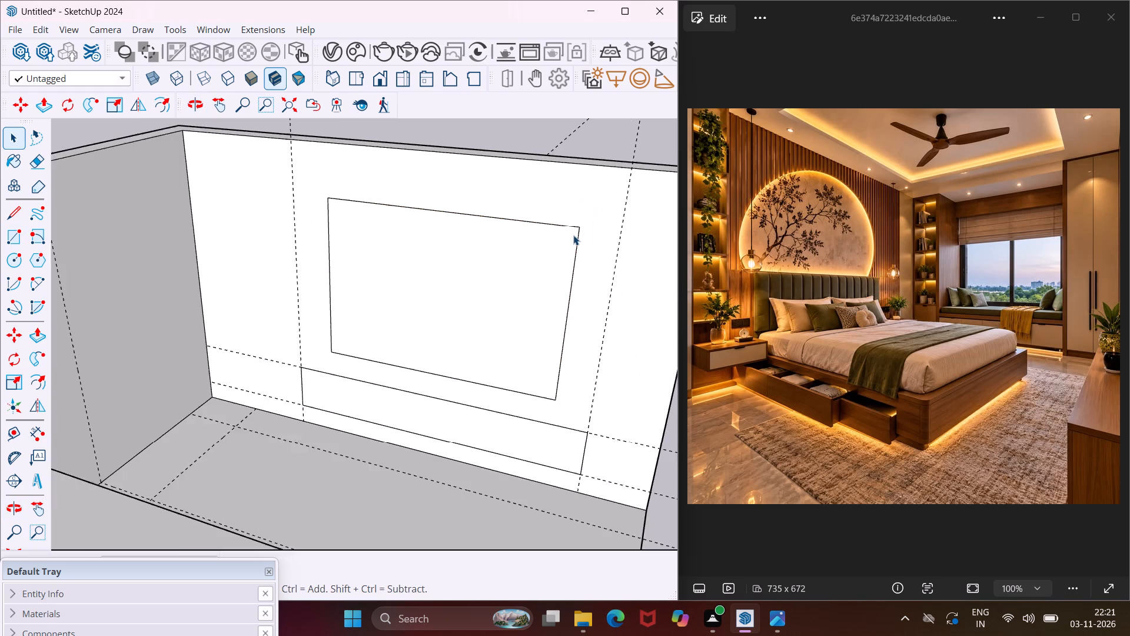
pyautogui.scroll(3, 573, 235)
pyautogui.click(553, 259)
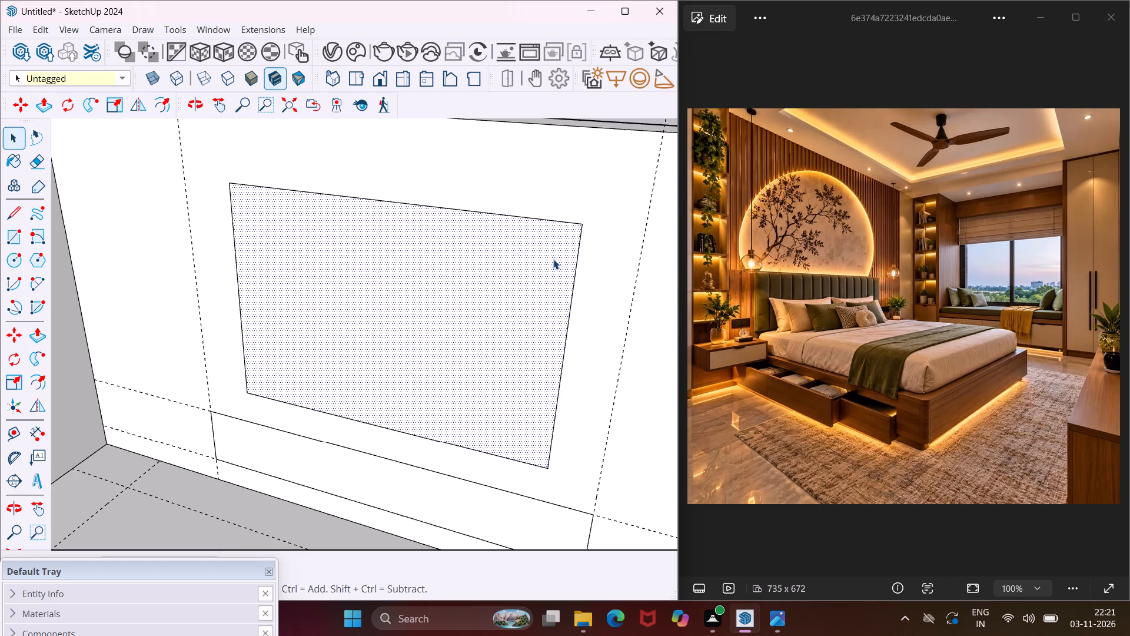
pyautogui.press('p')
pyautogui.click(553, 259)
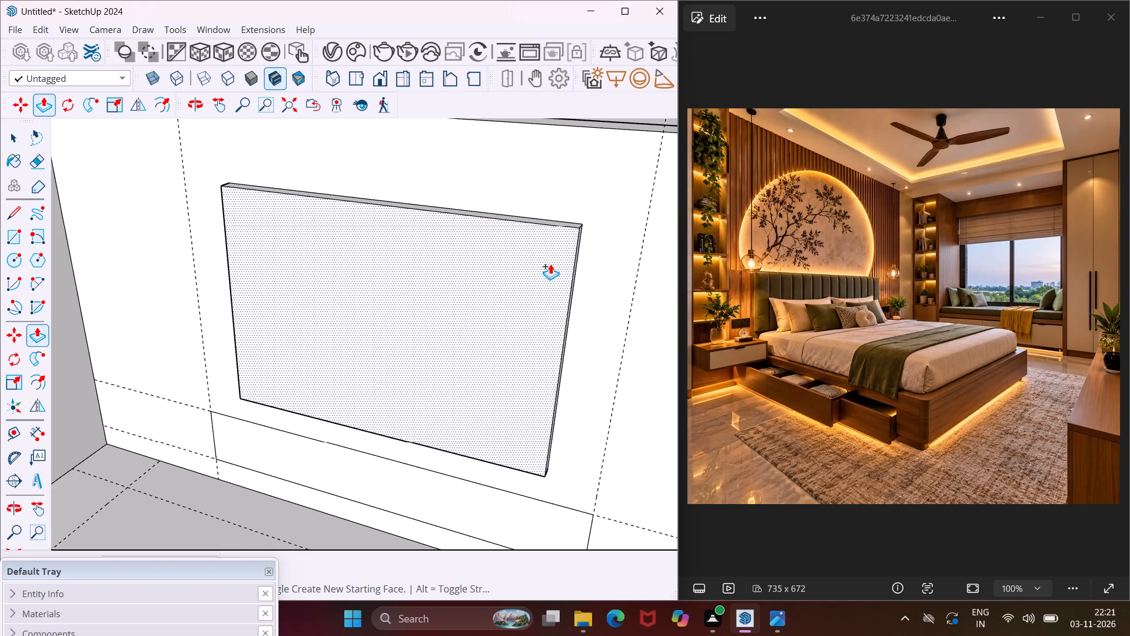
pyautogui.moveTo(550, 264); pyautogui.dragTo(336, 352, button='middle')
pyautogui.scroll(1, 336, 352)
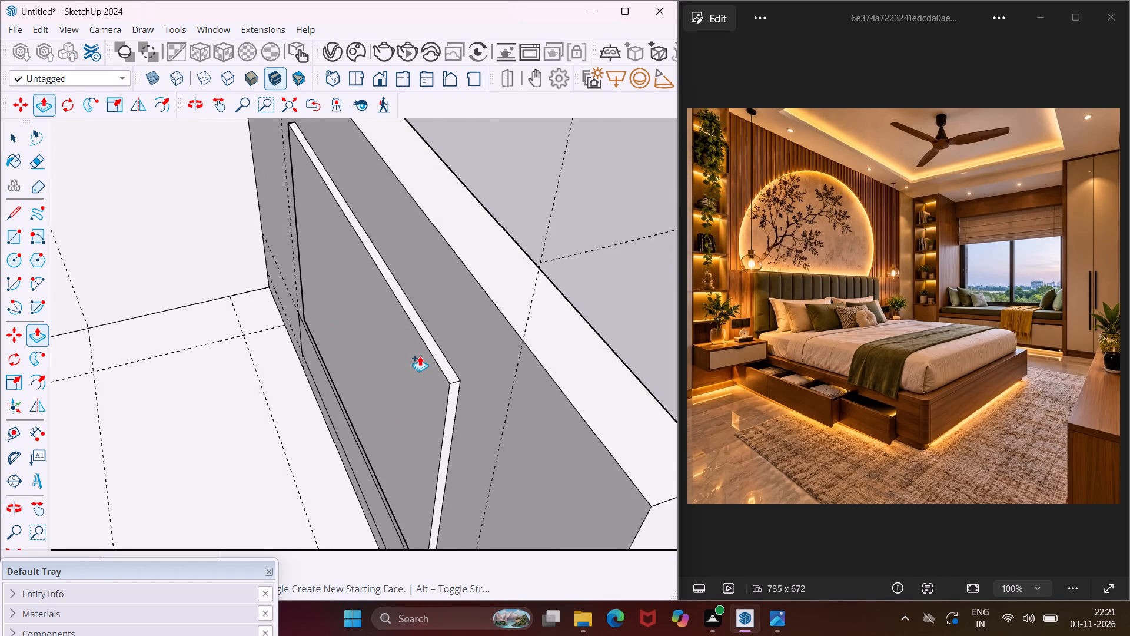
pyautogui.click(420, 356)
# Extrude a second thin layer from the wall panel's front face, keeping the edge between the layers.
pyautogui.scroll(3, 430, 374)
pyautogui.click(430, 375)
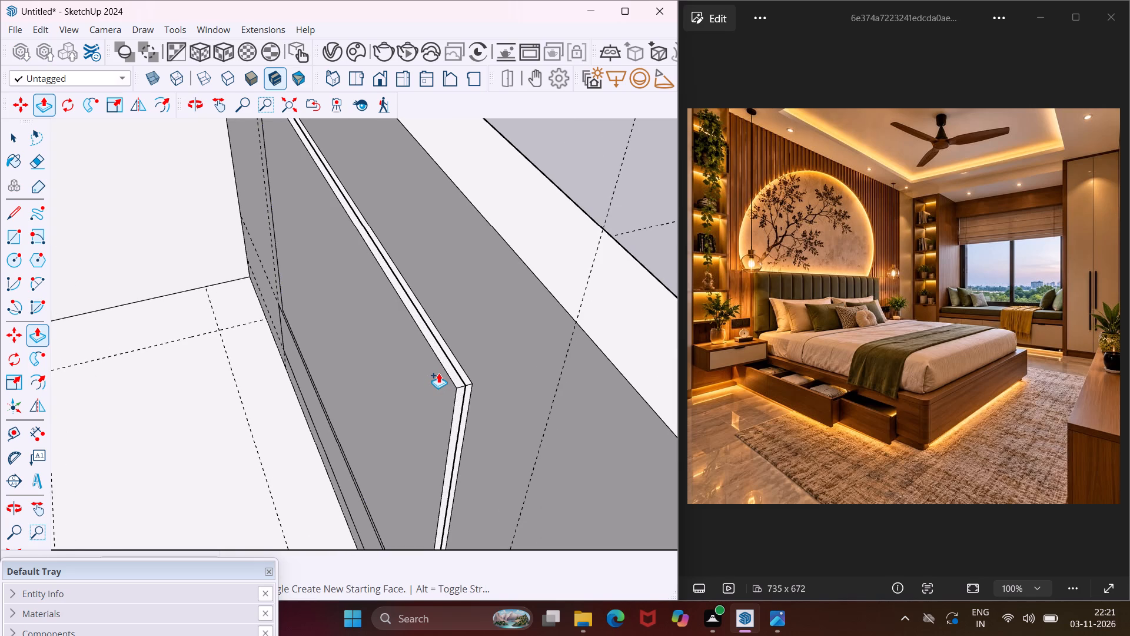
pyautogui.click(438, 373)
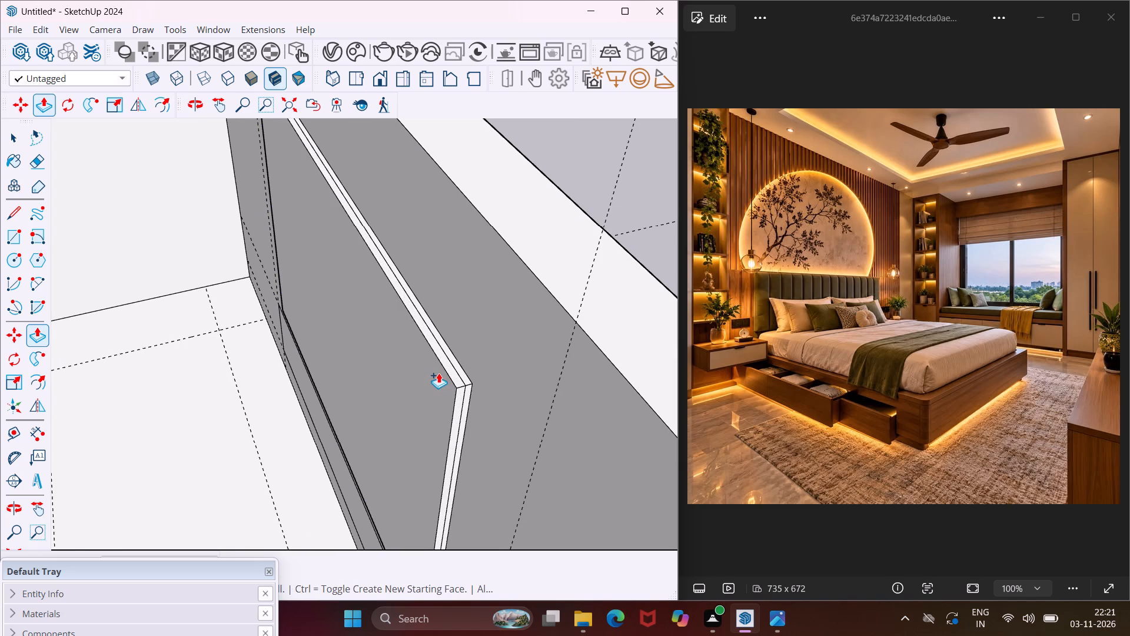
pyautogui.press('Escape')
pyautogui.press('space')
# Extrude the low rectangle on the right wall 1'4" into the room to form a floating cabinet.
pyautogui.moveTo(313, 422); pyautogui.dragTo(348, 343, button='middle')
pyautogui.scroll(-3, 337, 318)
pyautogui.scroll(3, 365, 466)
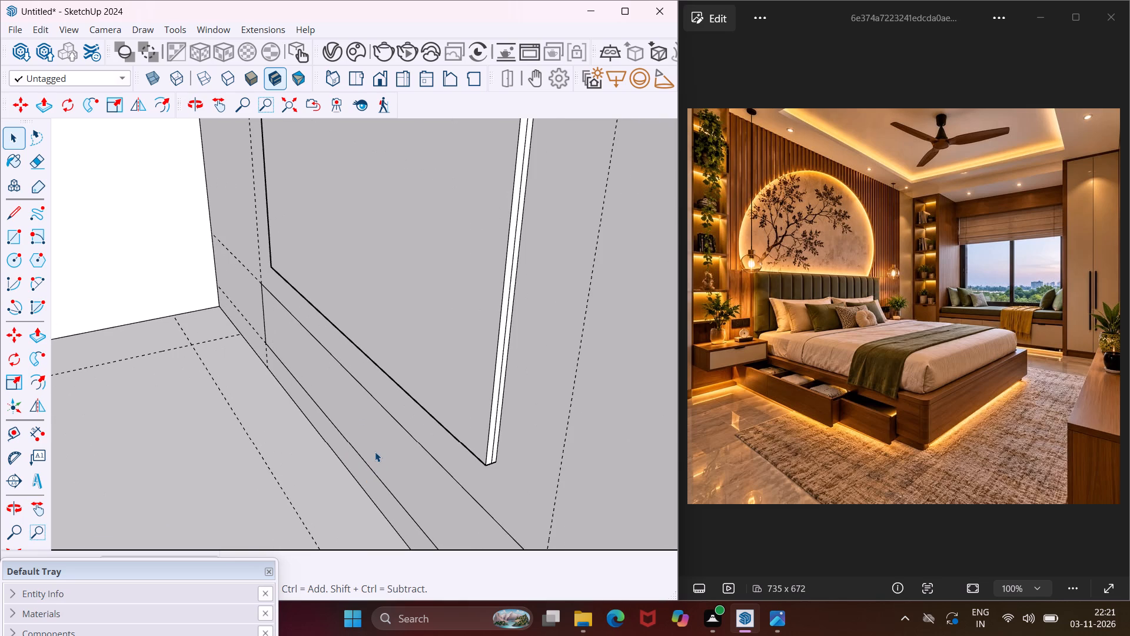
pyautogui.click(375, 452)
pyautogui.press('p')
pyautogui.click(375, 452)
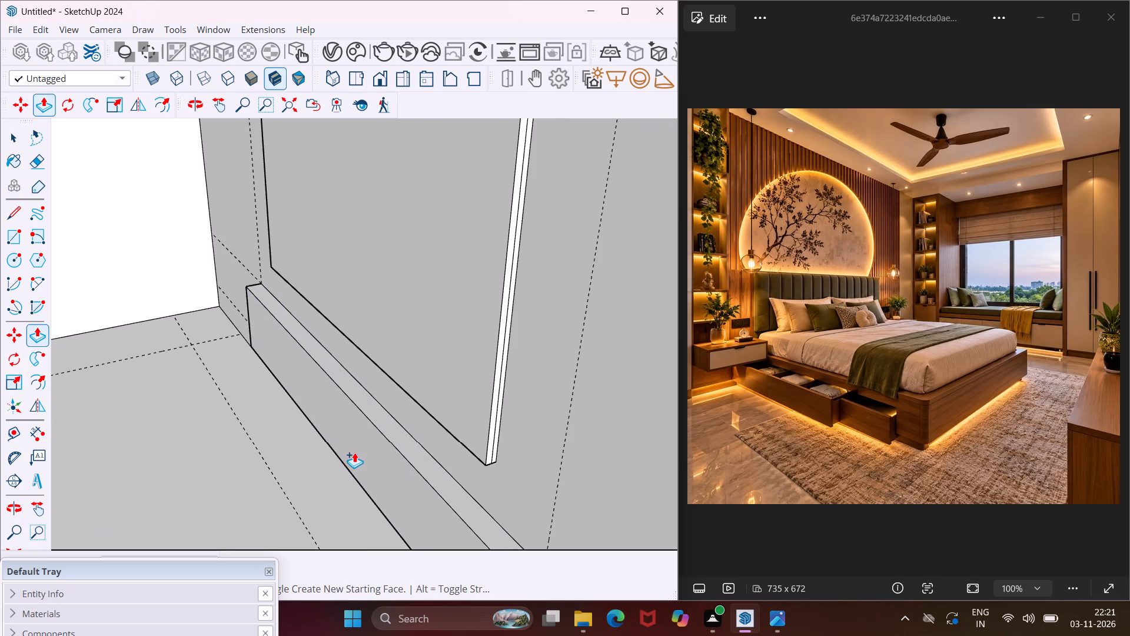
pyautogui.write('1\'4"')
pyautogui.press('Return')
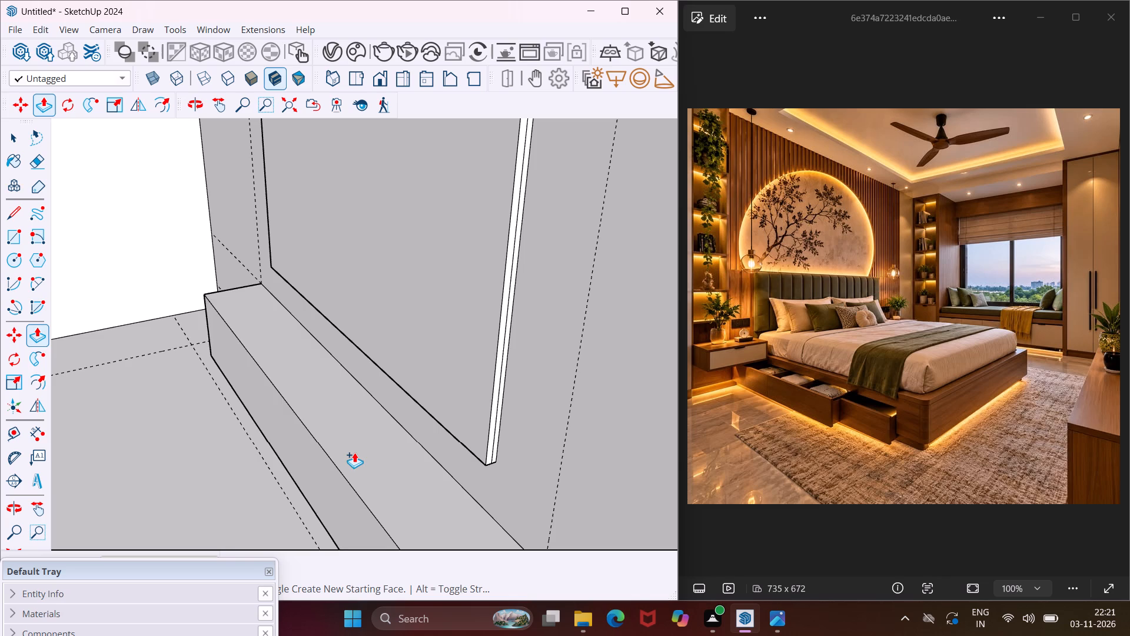
# Push the low cabinet's top face down 1" as a new starting face, marking off a thin top slab.
pyautogui.scroll(-5, 325, 407)
pyautogui.scroll(-4, 282, 349)
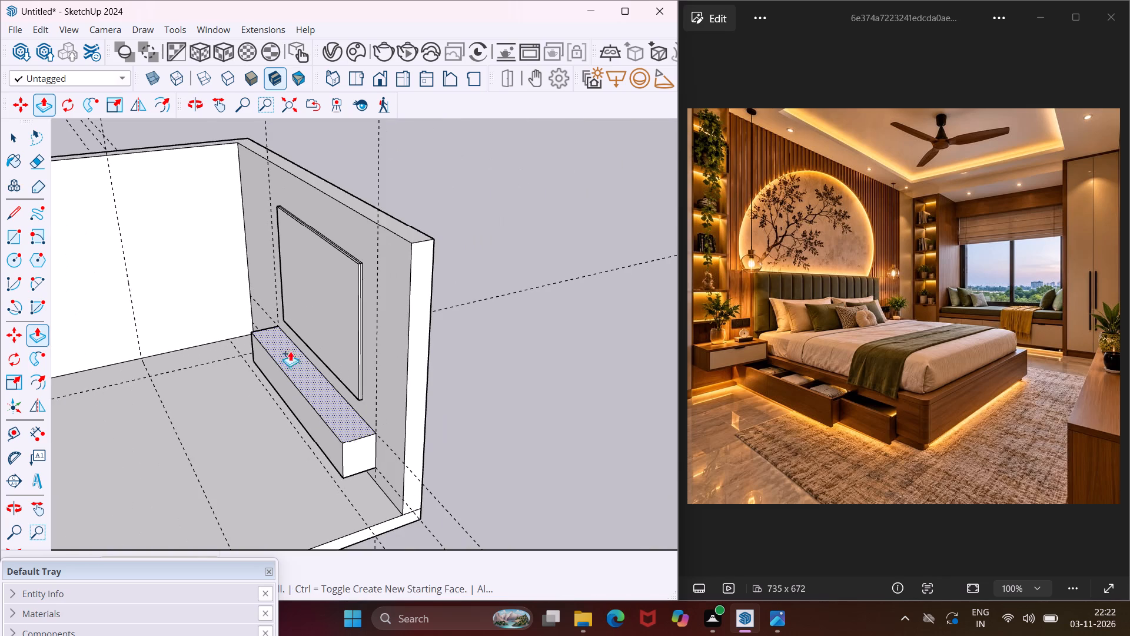
pyautogui.scroll(14, 341, 468)
pyautogui.moveTo(342, 468); pyautogui.dragTo(350, 442, button='middle')
pyautogui.scroll(3, 338, 324)
pyautogui.click(341, 334)
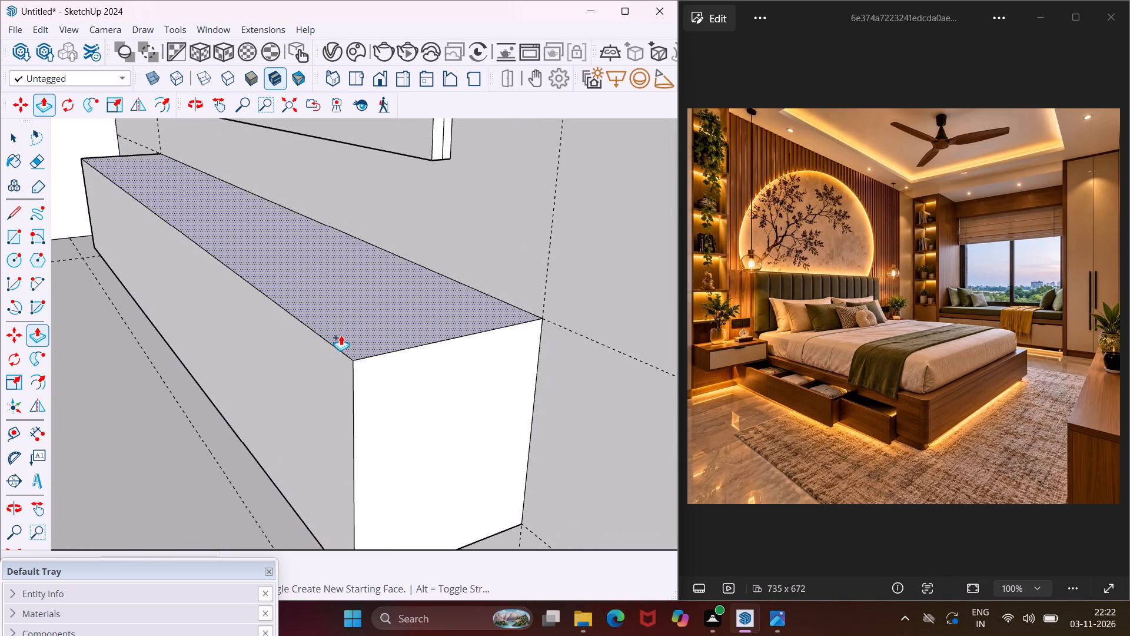
pyautogui.scroll(-4, 331, 387)
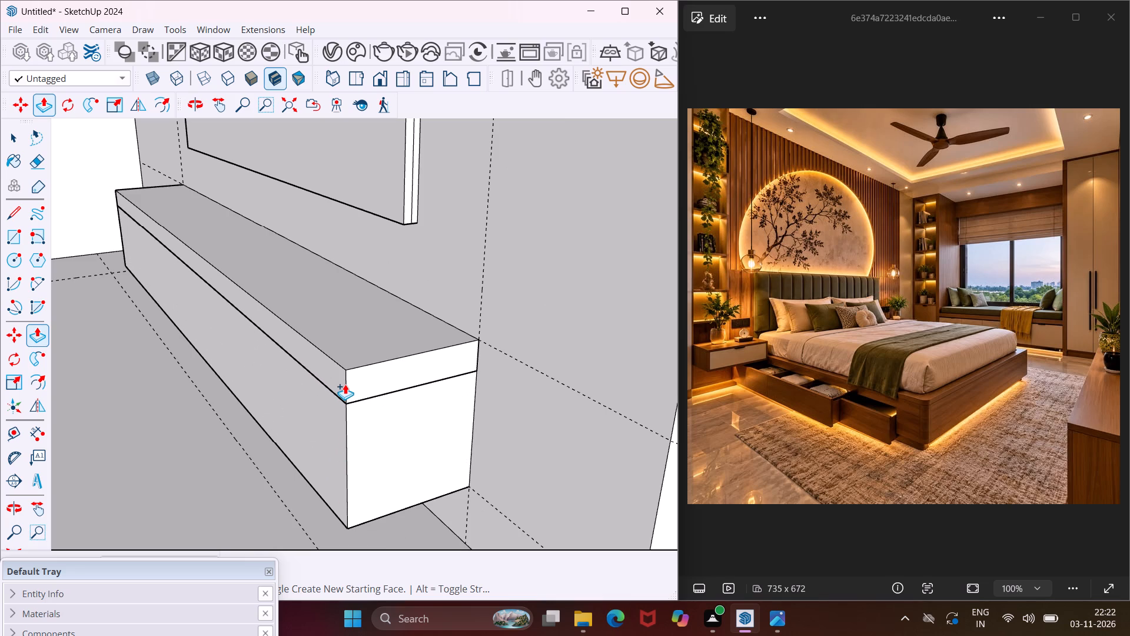
pyautogui.write('1"')
pyautogui.press('Return')
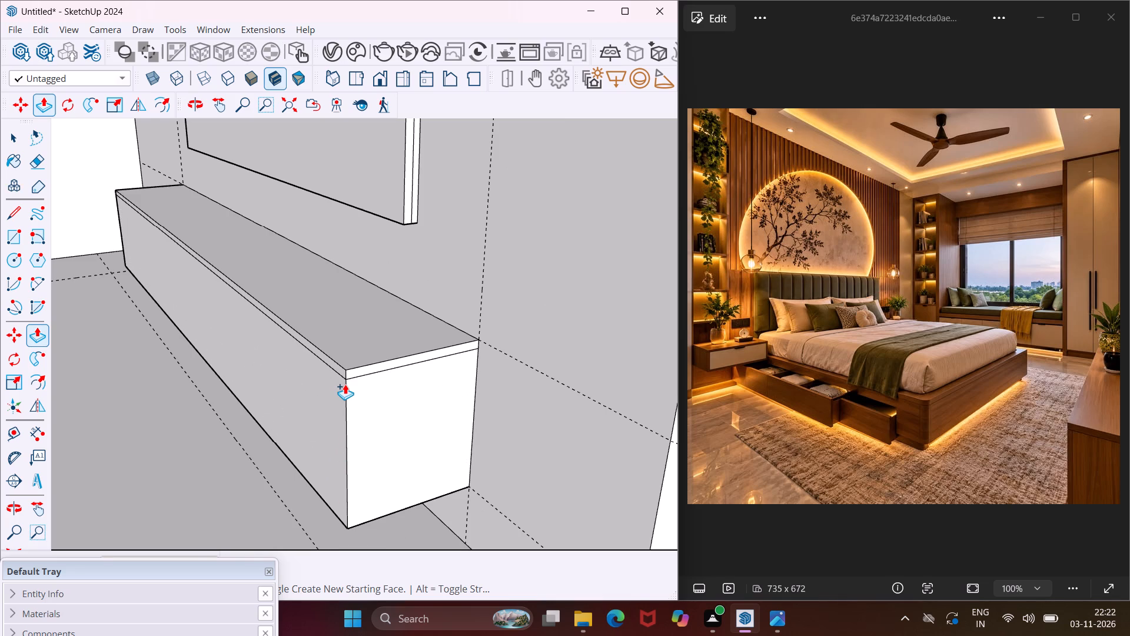
# Repeat the 1" new-starting-face push on the low cabinet's underside, marking off a thin bottom slab.
pyautogui.scroll(-2, 345, 384)
pyautogui.moveTo(334, 410); pyautogui.dragTo(372, 291, button='middle')
pyautogui.scroll(10, 371, 449)
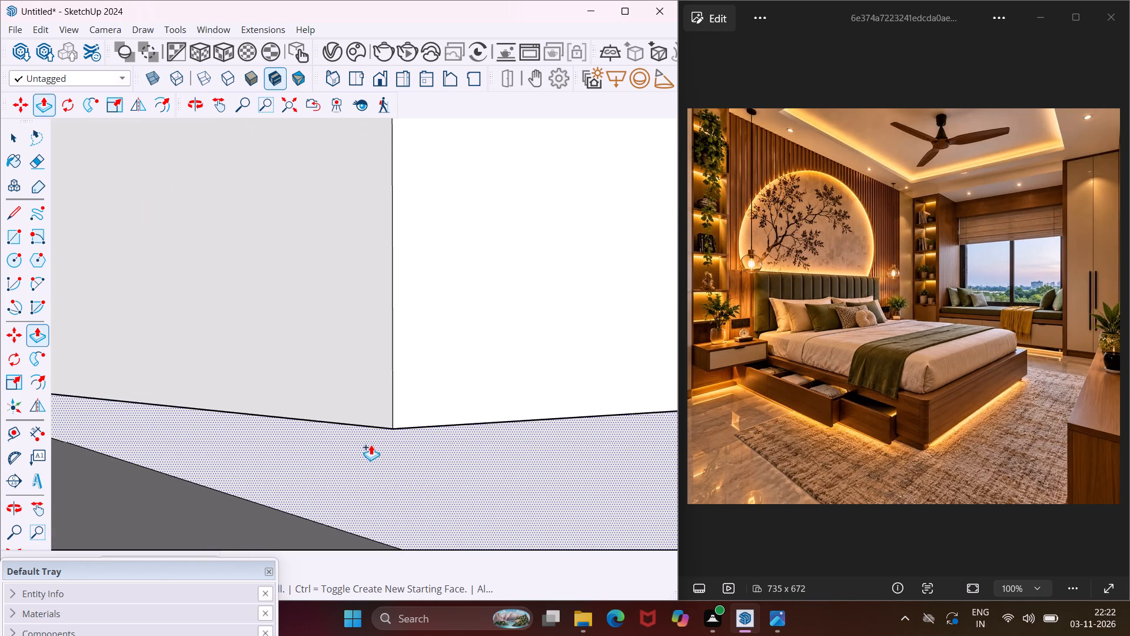
pyautogui.moveTo(365, 415); pyautogui.dragTo(361, 340, button='middle')
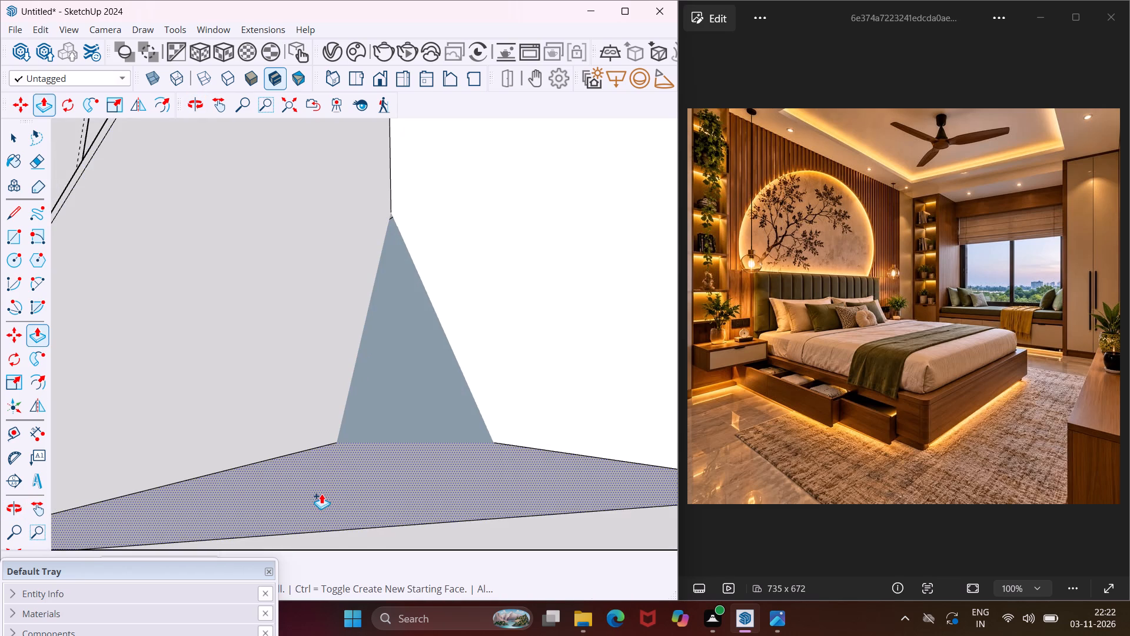
pyautogui.doubleClick(318, 486)
pyautogui.moveTo(296, 393); pyautogui.dragTo(293, 492, button='middle')
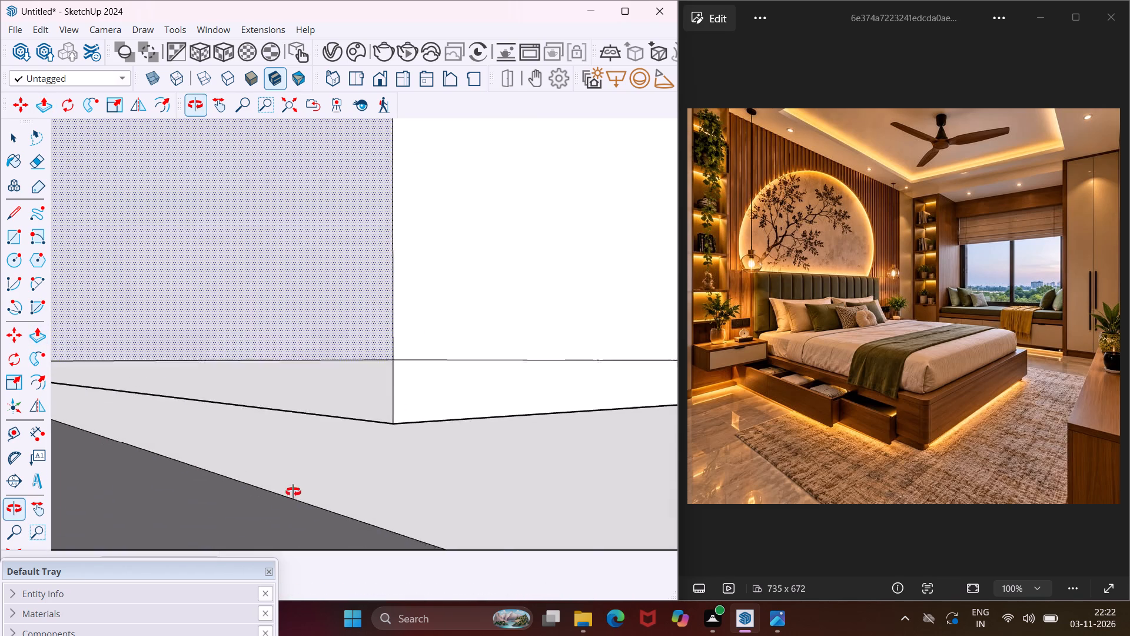
pyautogui.moveTo(293, 492); pyautogui.dragTo(292, 524, button='middle')
pyautogui.scroll(-6, 283, 64)
pyautogui.scroll(-3, 381, 187)
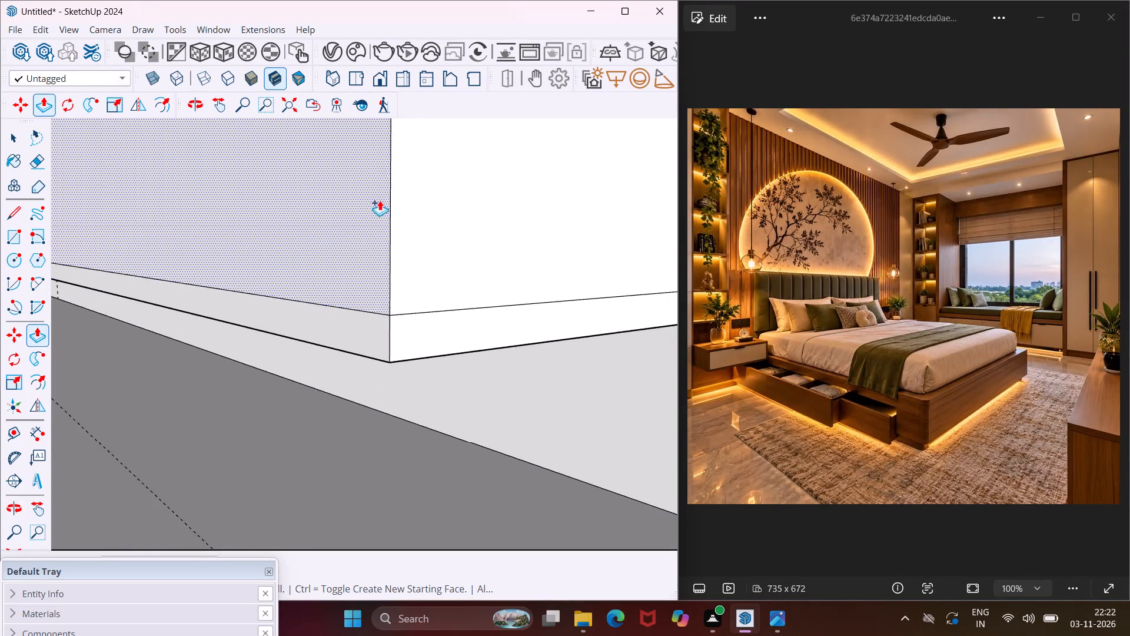
pyautogui.scroll(-17, 380, 200)
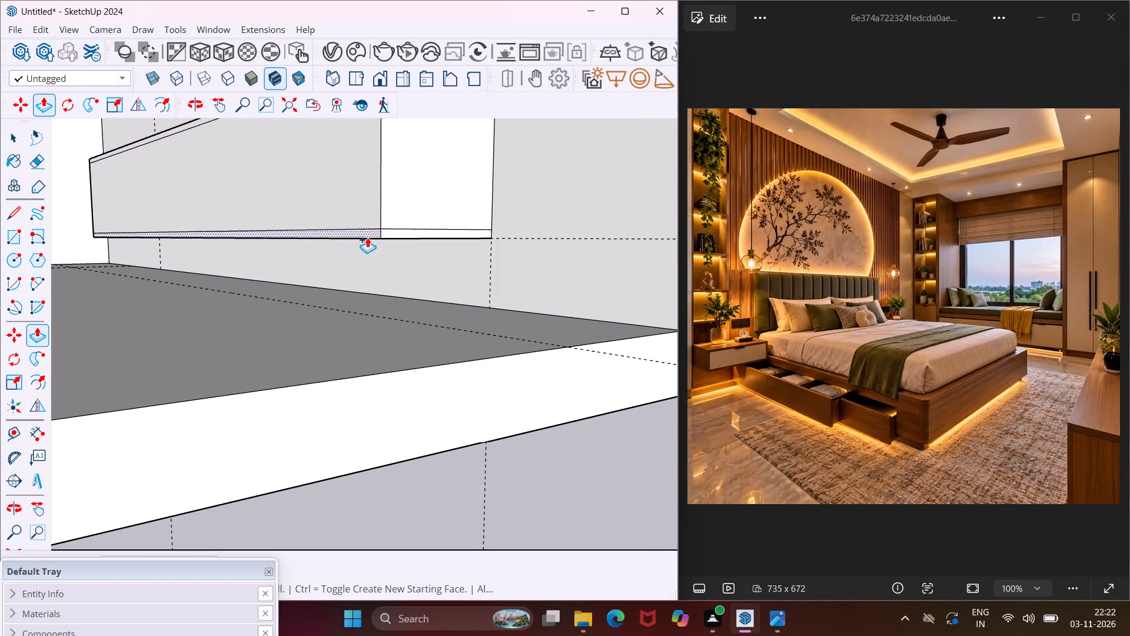
pyautogui.press('Escape')
pyautogui.press('space')
# Push the cabinet's top face down as a new starting face to just below the top slab's line, marking a narrow strip.
pyautogui.moveTo(355, 284); pyautogui.dragTo(394, 334, button='middle')
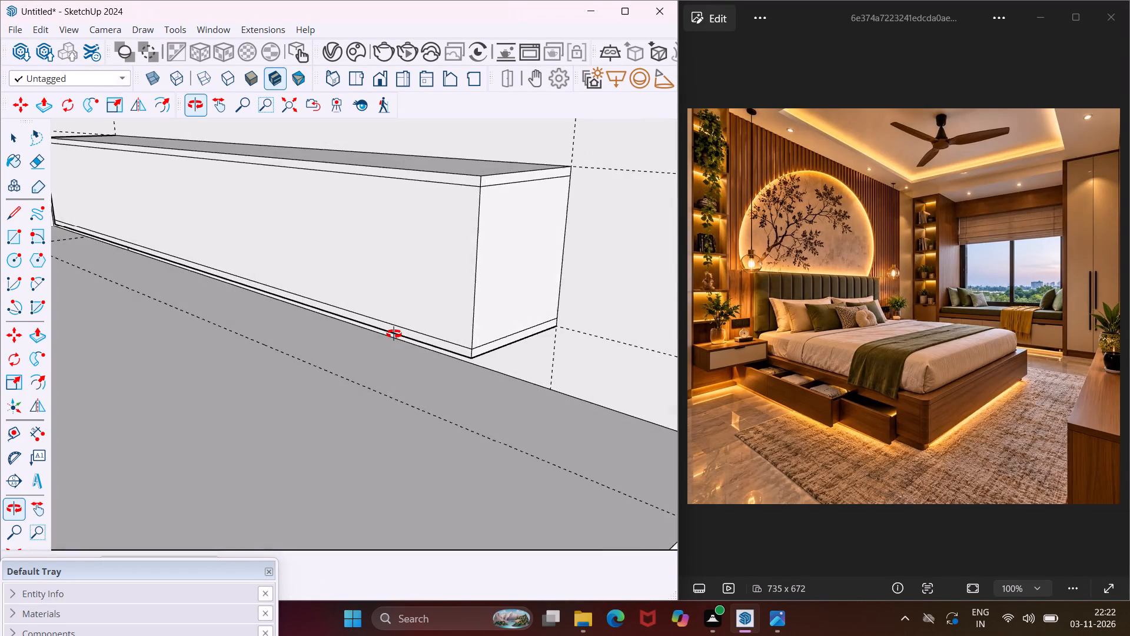
pyautogui.moveTo(394, 334); pyautogui.dragTo(417, 349, button='middle')
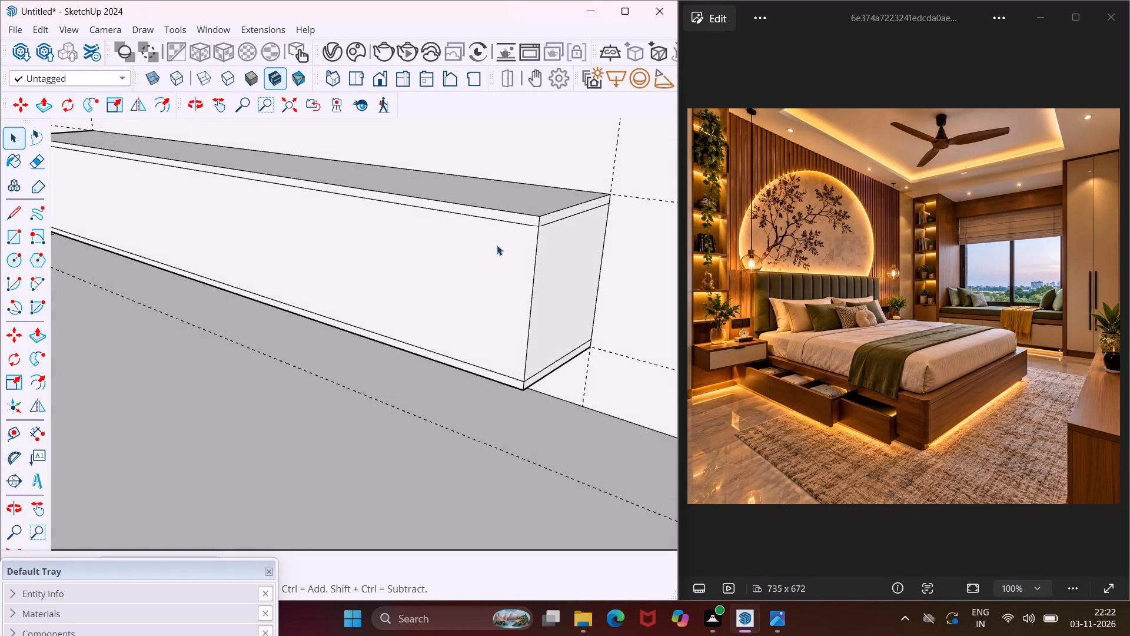
pyautogui.moveTo(503, 199); pyautogui.dragTo(450, 242, button='middle')
pyautogui.scroll(3, 530, 210)
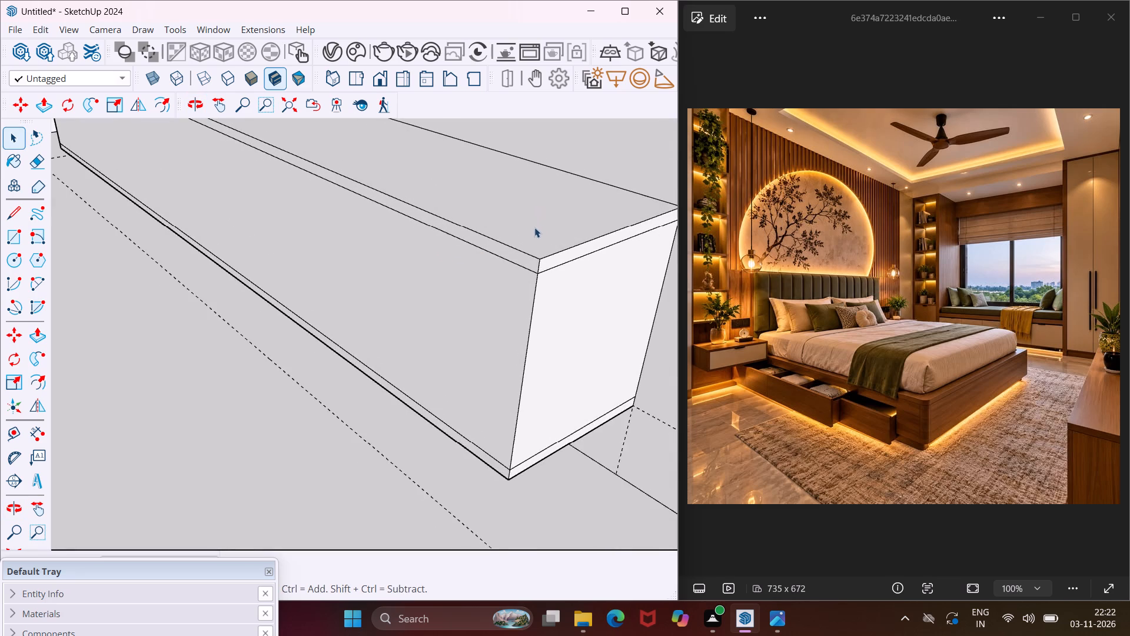
pyautogui.scroll(5, 536, 228)
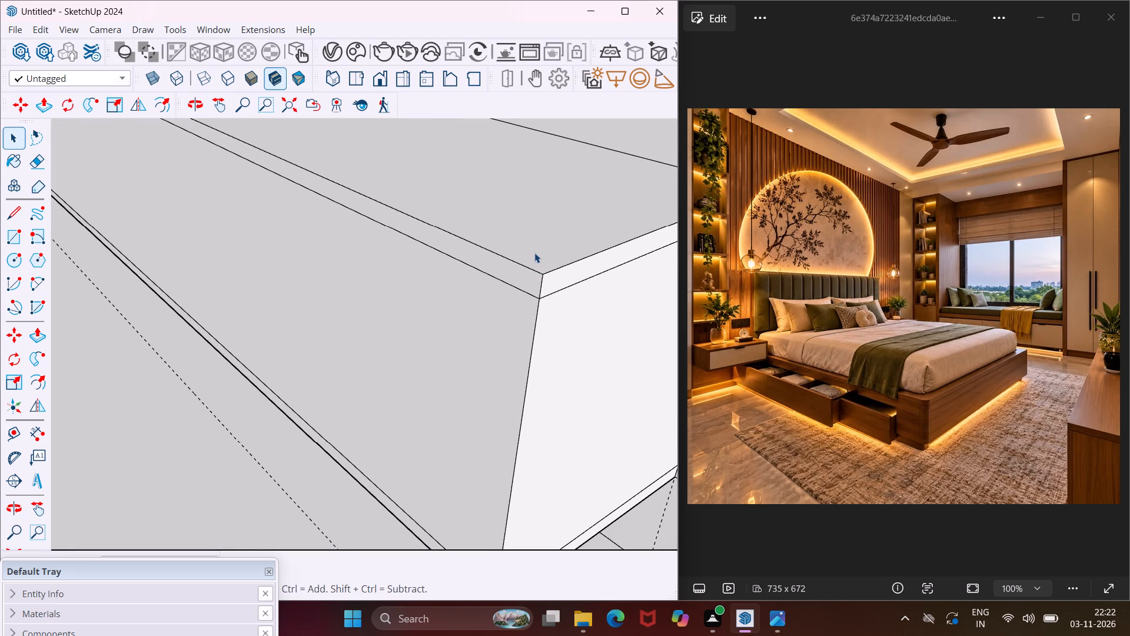
pyautogui.click(534, 253)
pyautogui.press('p')
pyautogui.click(534, 253)
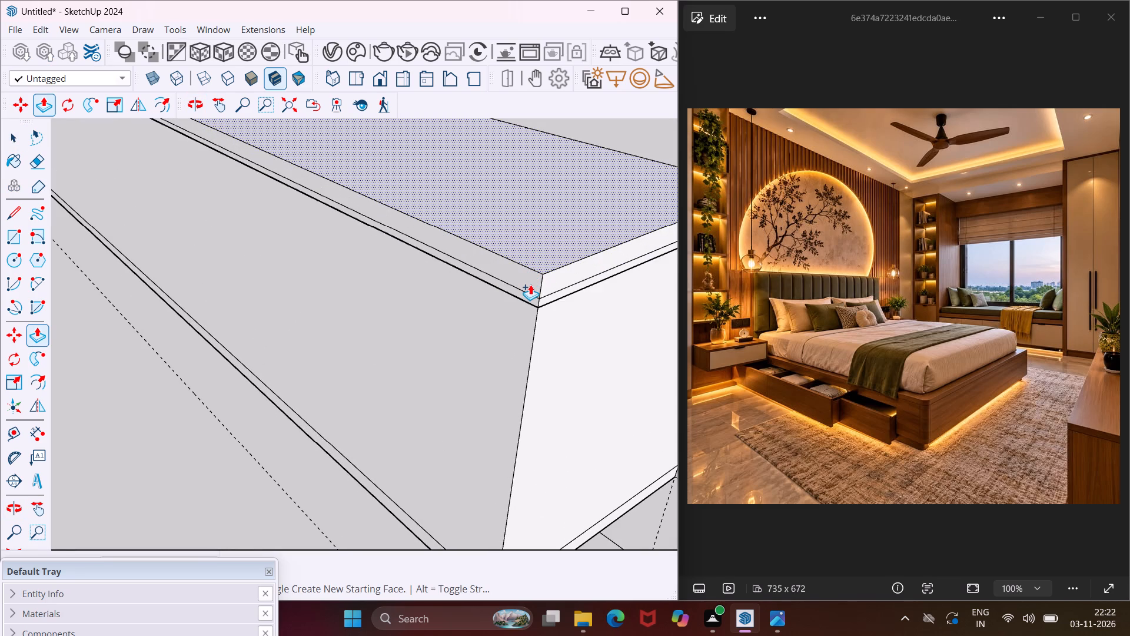
pyautogui.scroll(10, 530, 284)
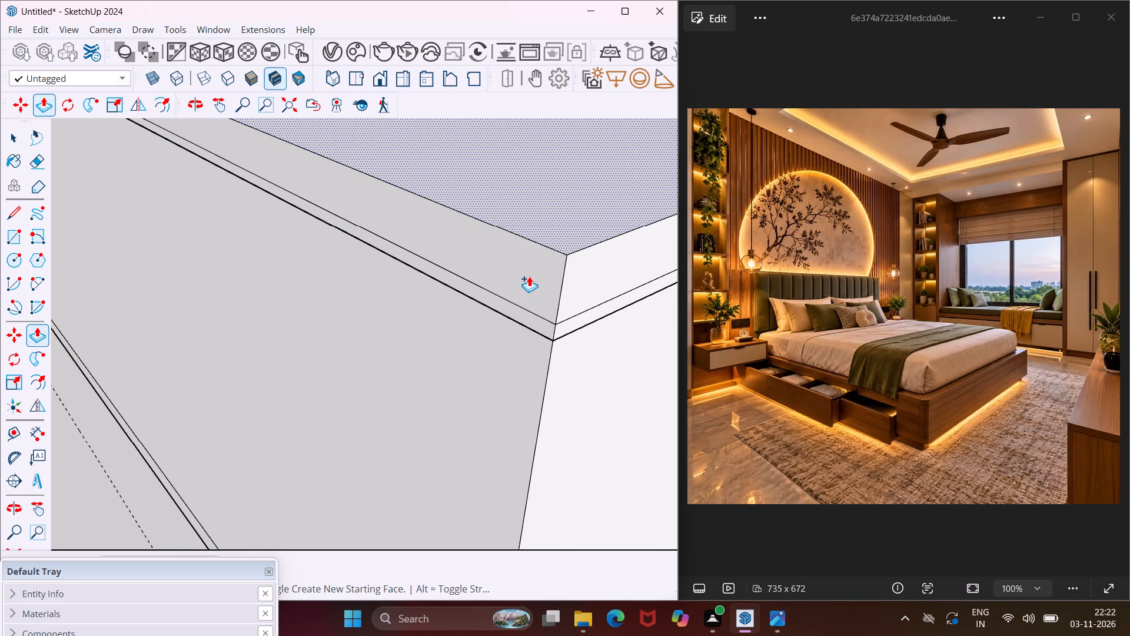
pyautogui.click(529, 276)
# Push the top face down as a new starting face to just above the bottom slab's line, marking a matching narrow strip.
pyautogui.scroll(-11, 414, 309)
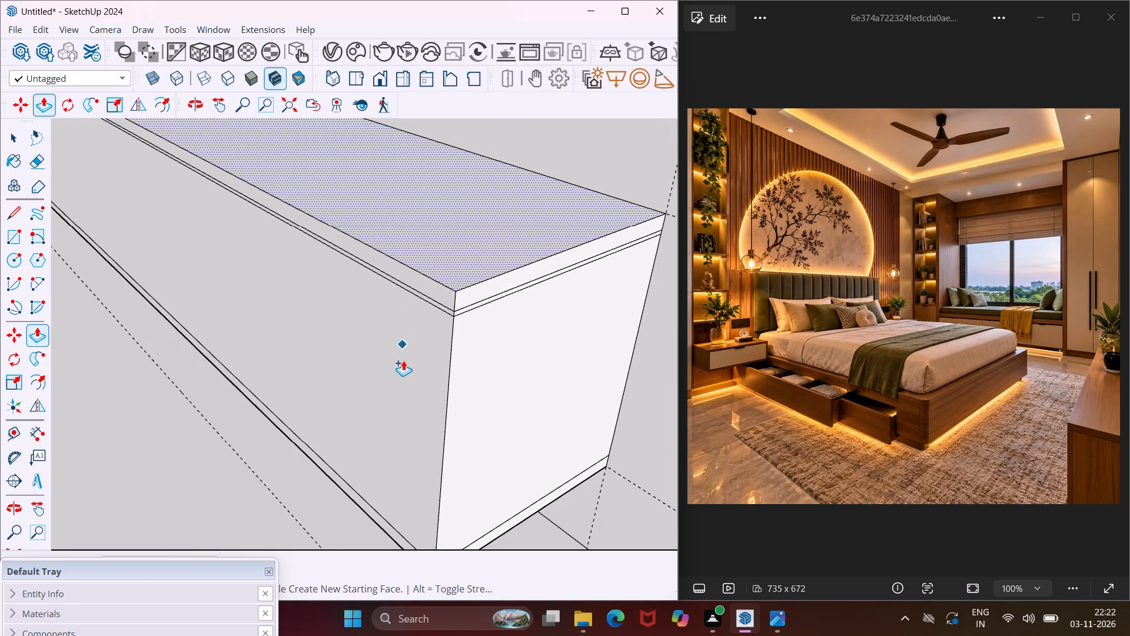
pyautogui.scroll(-3, 409, 406)
pyautogui.moveTo(403, 444); pyautogui.dragTo(427, 346, button='middle')
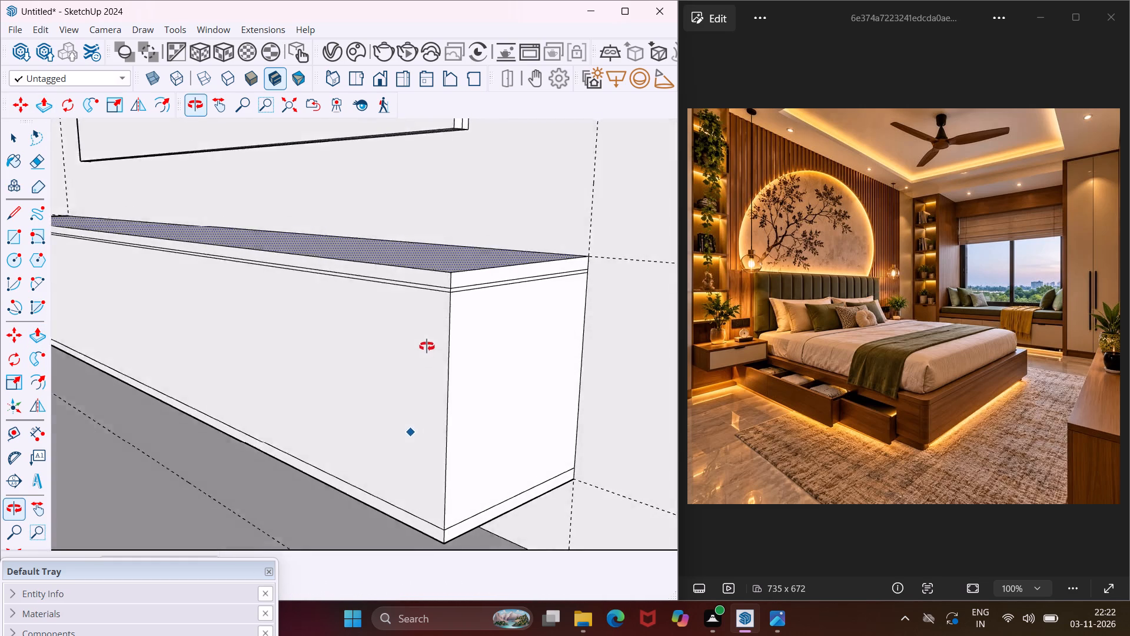
pyautogui.moveTo(427, 346); pyautogui.dragTo(430, 334, button='middle')
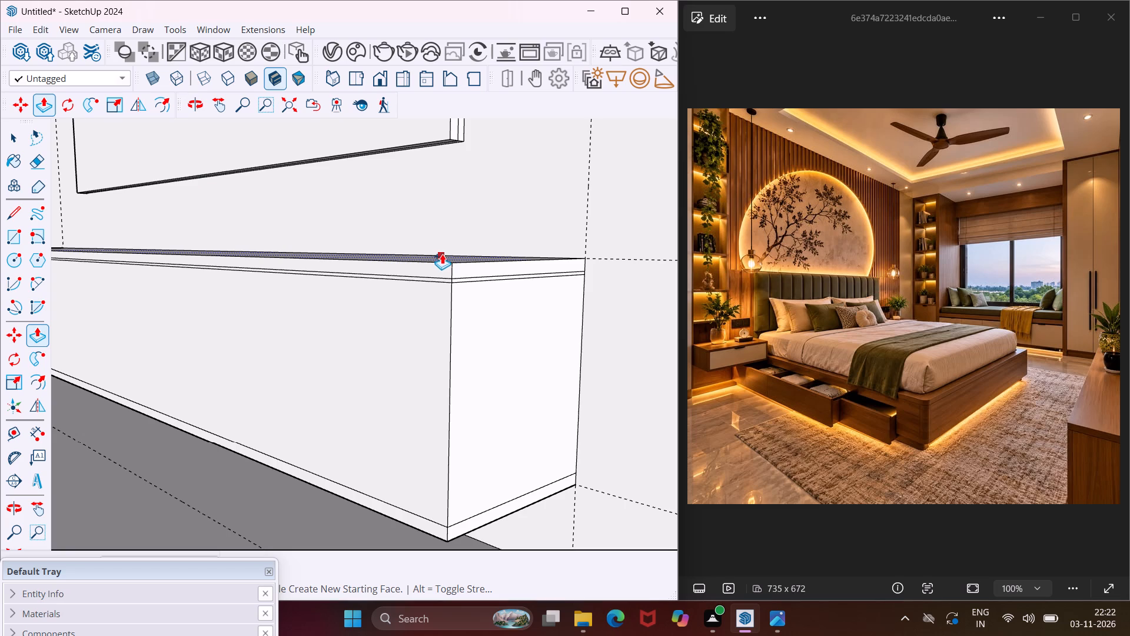
pyautogui.moveTo(440, 254); pyautogui.dragTo(410, 333, button='middle')
pyautogui.press('Escape')
pyautogui.click(415, 324)
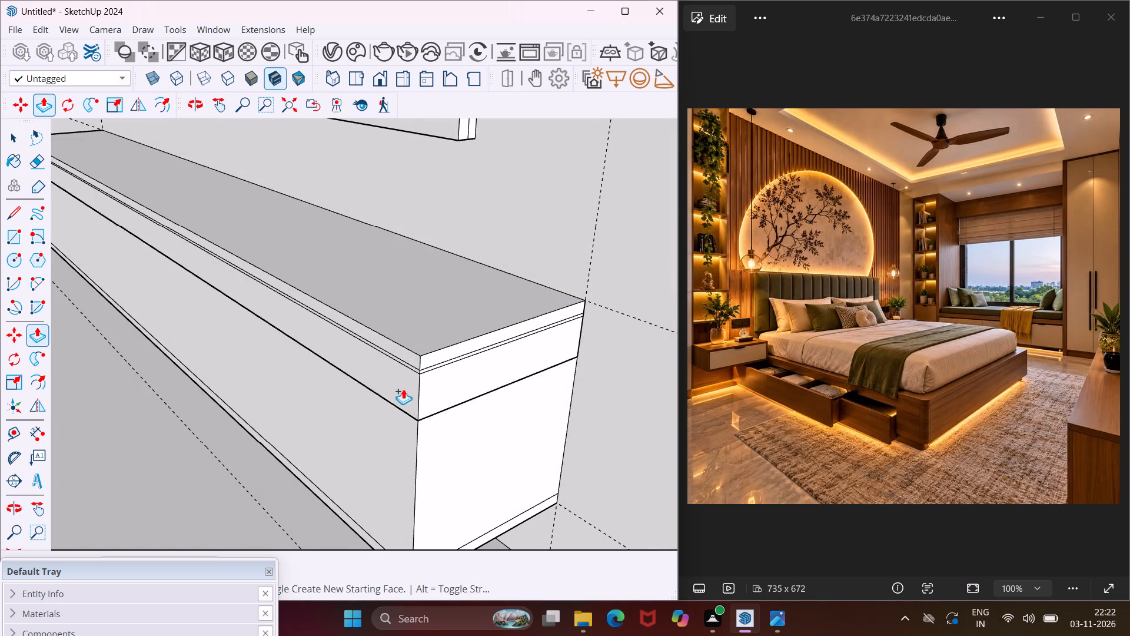
pyautogui.scroll(-3, 403, 392)
pyautogui.scroll(3, 409, 483)
pyautogui.moveTo(409, 486); pyautogui.dragTo(403, 399, button='middle')
pyautogui.scroll(1, 409, 486)
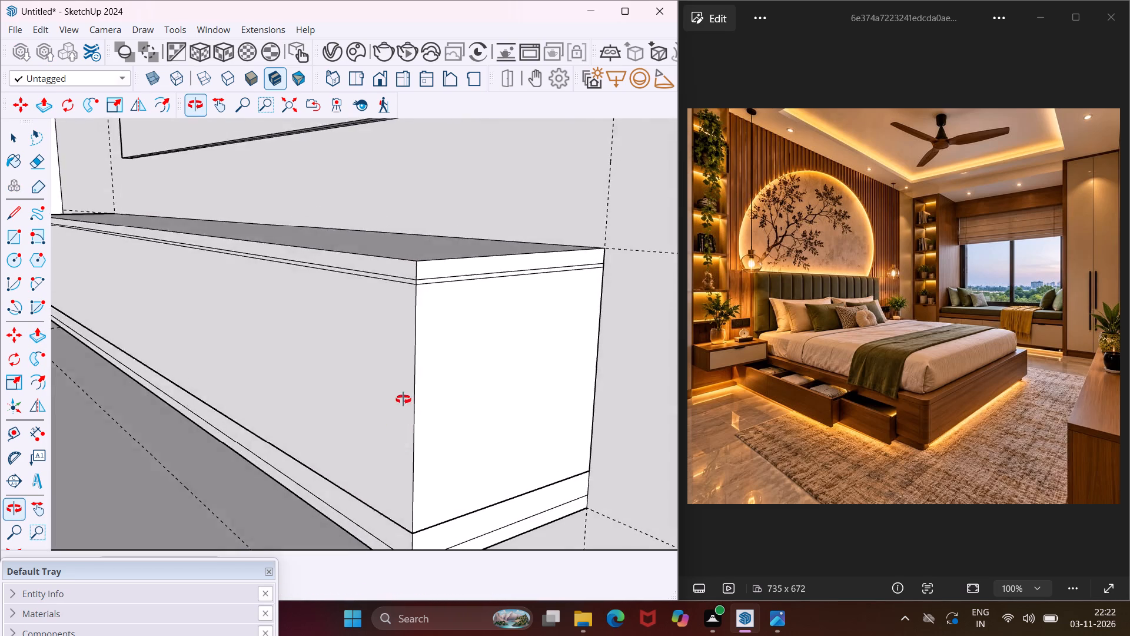
pyautogui.moveTo(403, 399); pyautogui.dragTo(404, 346, button='middle')
pyautogui.scroll(-4, 404, 346)
pyautogui.scroll(3, 415, 445)
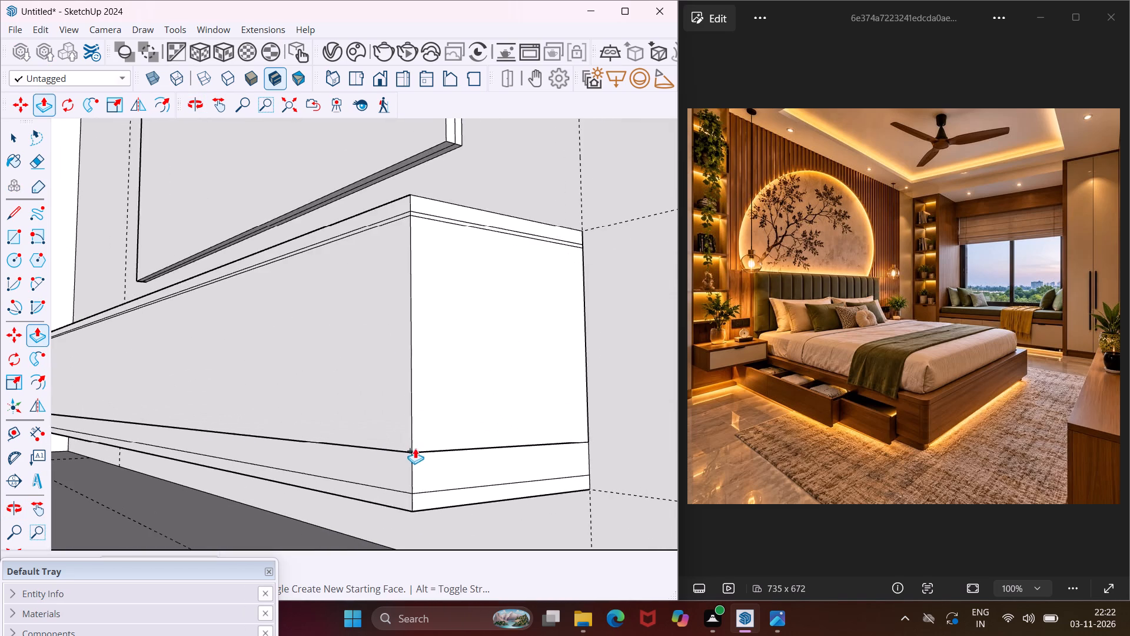
pyautogui.scroll(7, 415, 448)
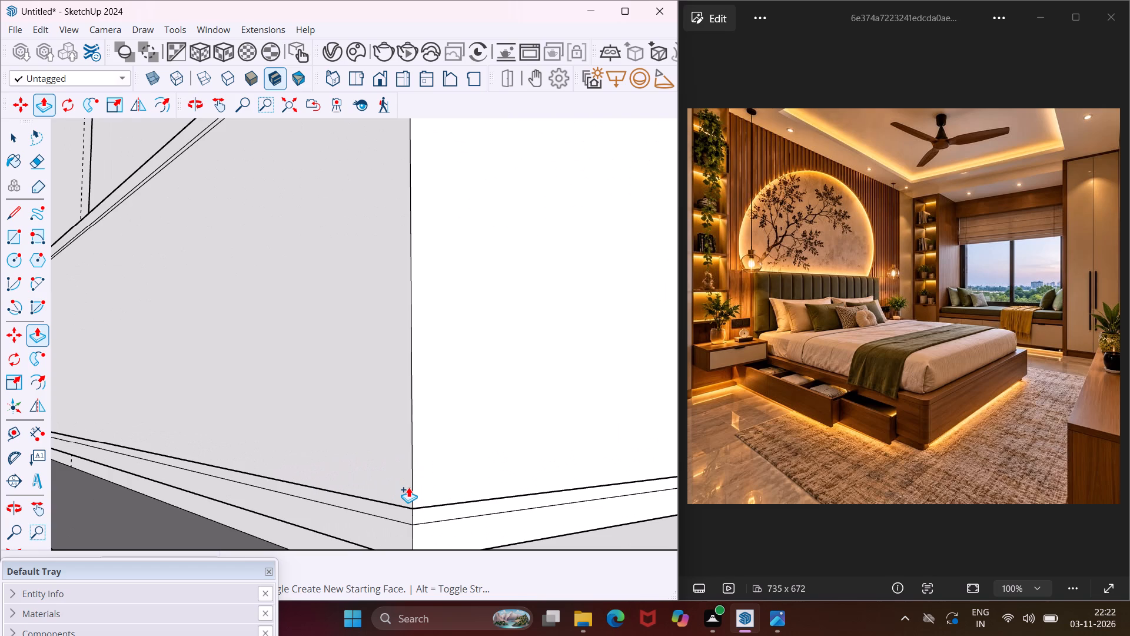
pyautogui.click(408, 489)
pyautogui.scroll(-2, 366, 483)
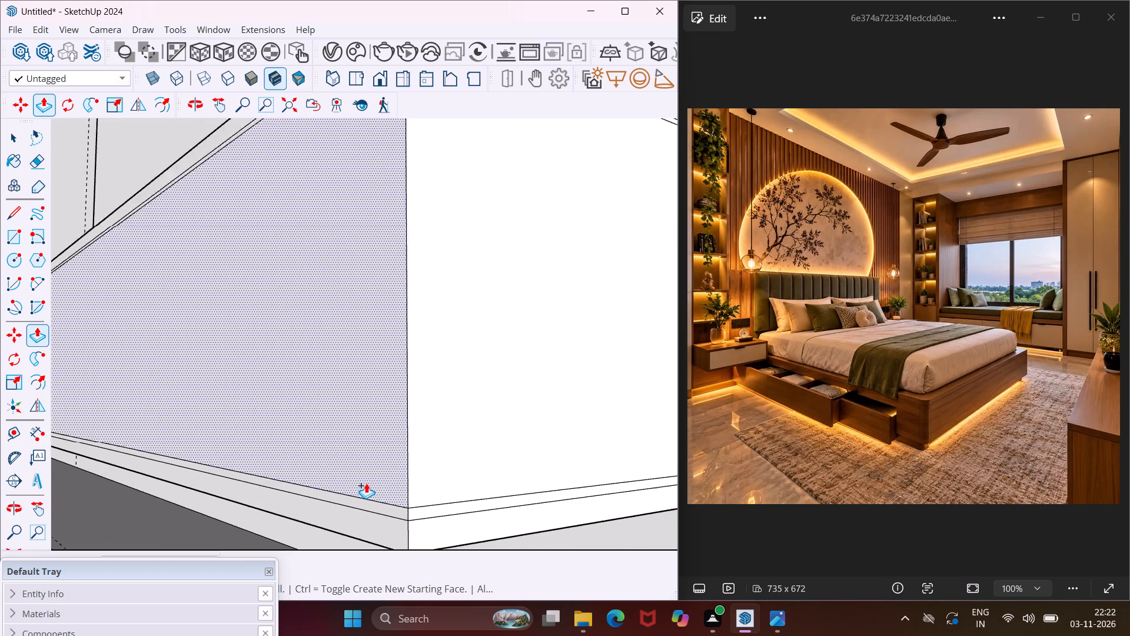
pyautogui.scroll(-3, 366, 483)
pyautogui.press('Escape')
pyautogui.press('space')
# Copy the front vertical corner edge between the strips to the cabinet's far end and divide the distance by 5 into equal bays.
pyautogui.moveTo(360, 388); pyautogui.dragTo(408, 423, button='middle')
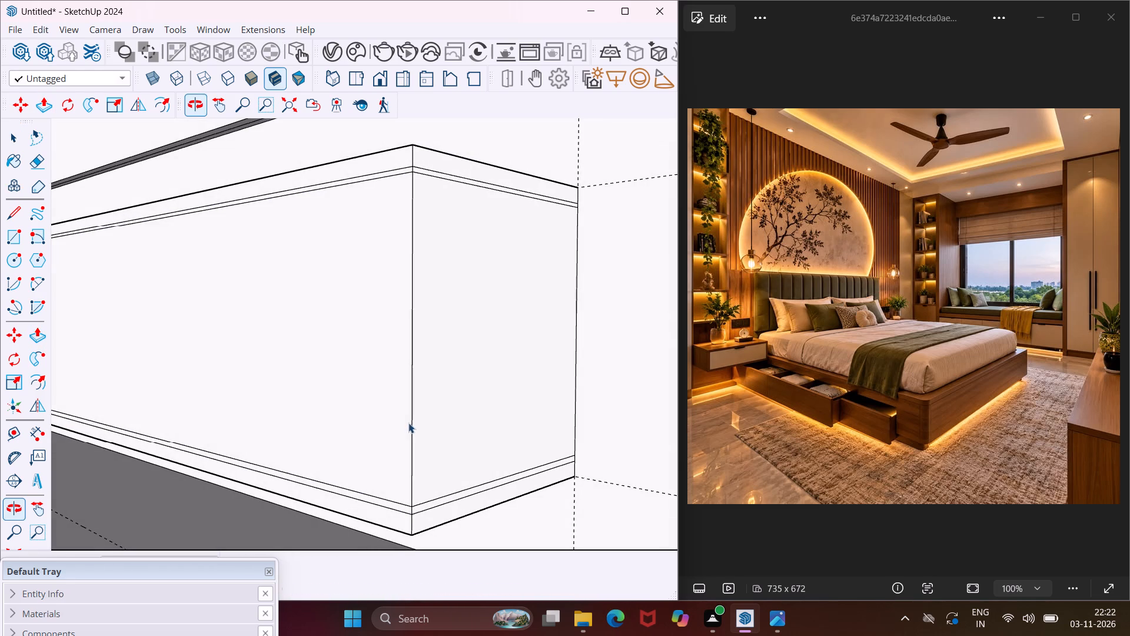
pyautogui.click(411, 433)
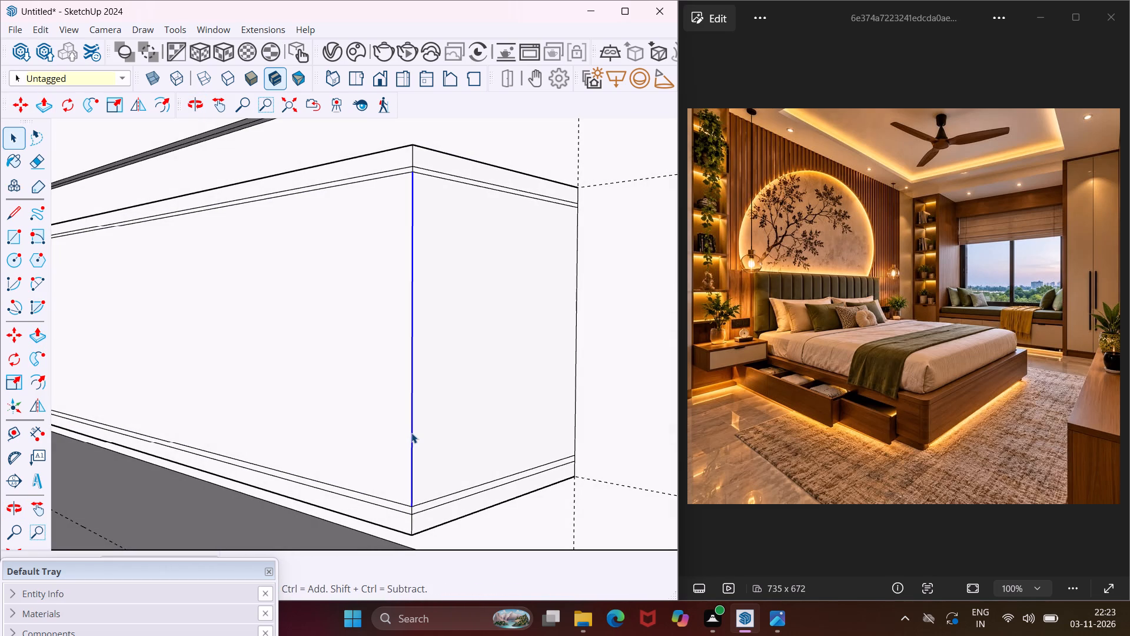
pyautogui.press('m')
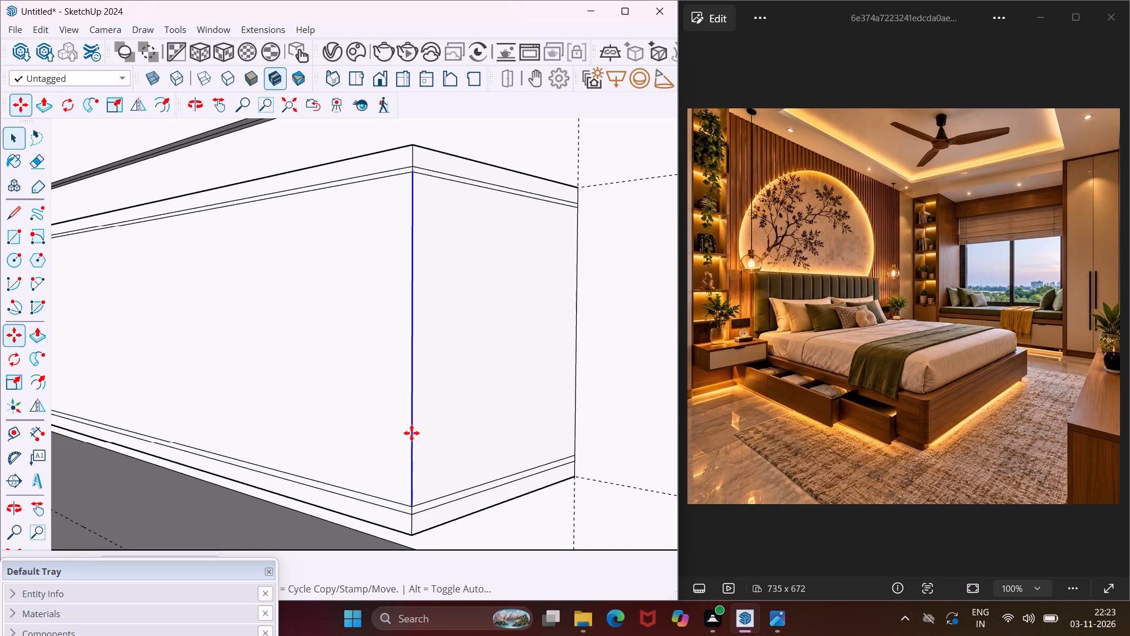
pyautogui.click(411, 507)
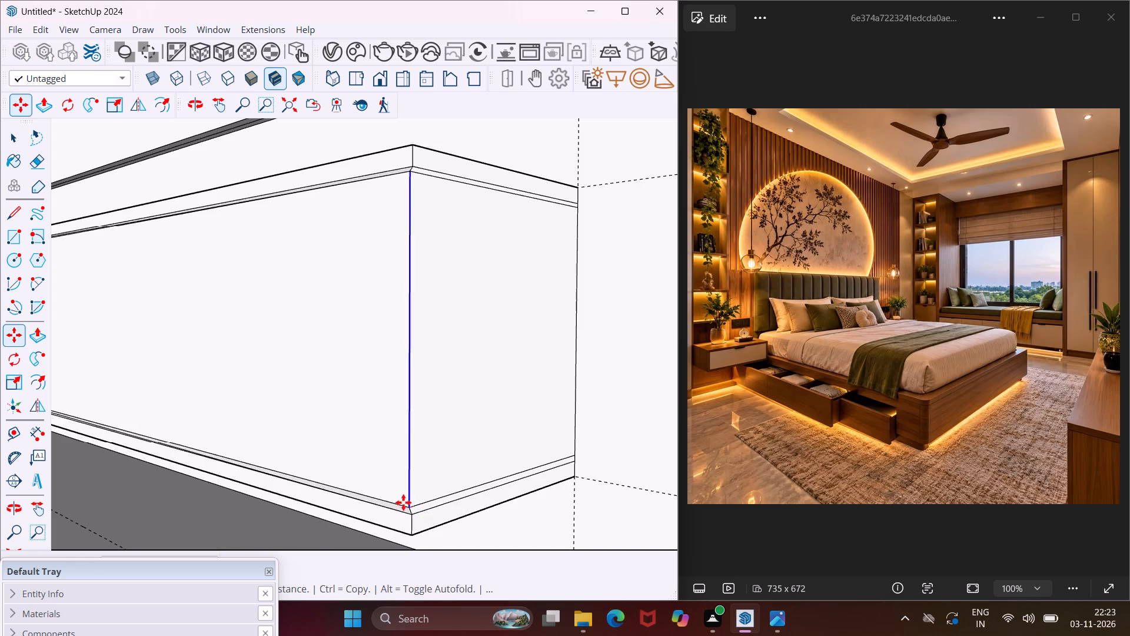
pyautogui.scroll(-6, 341, 485)
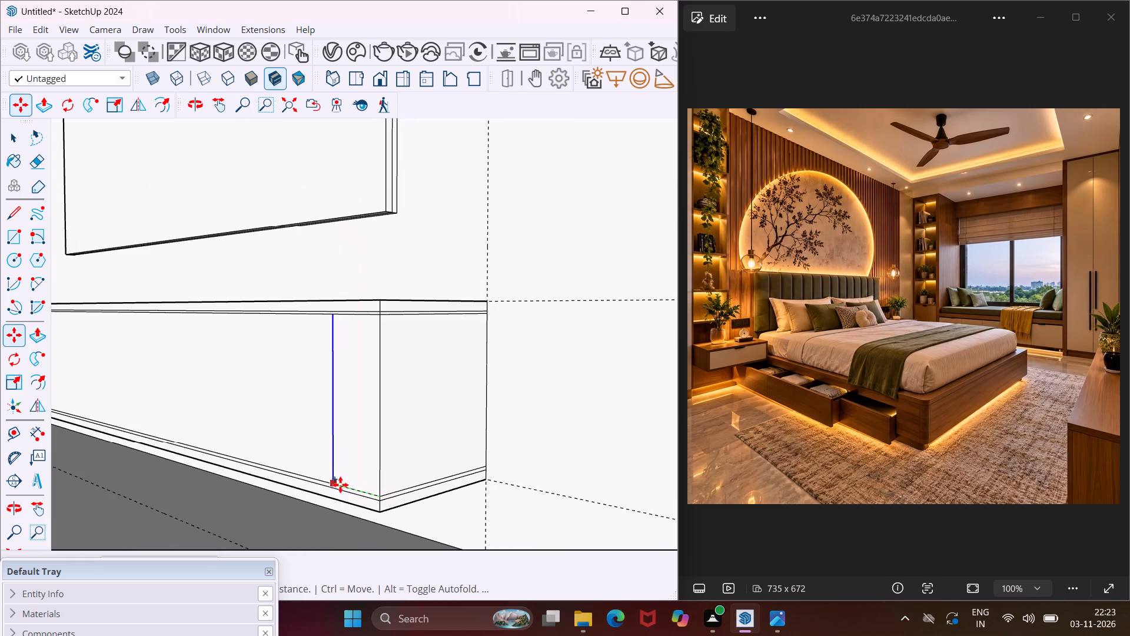
pyautogui.moveTo(340, 485); pyautogui.dragTo(274, 468, button='middle')
pyautogui.scroll(-4, 256, 459)
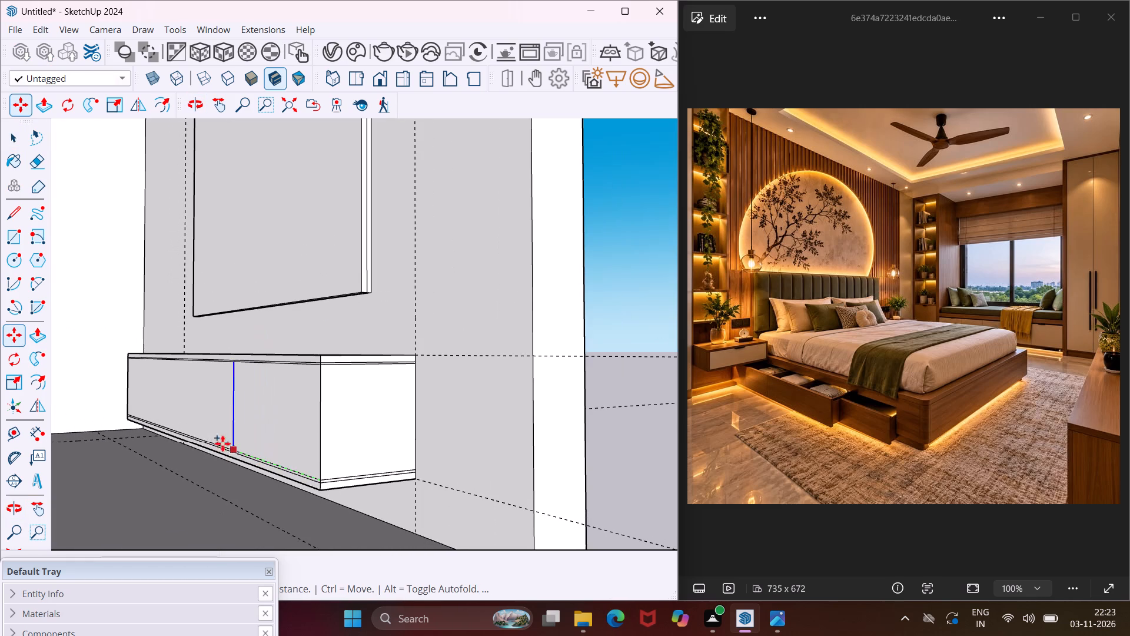
pyautogui.scroll(7, 125, 415)
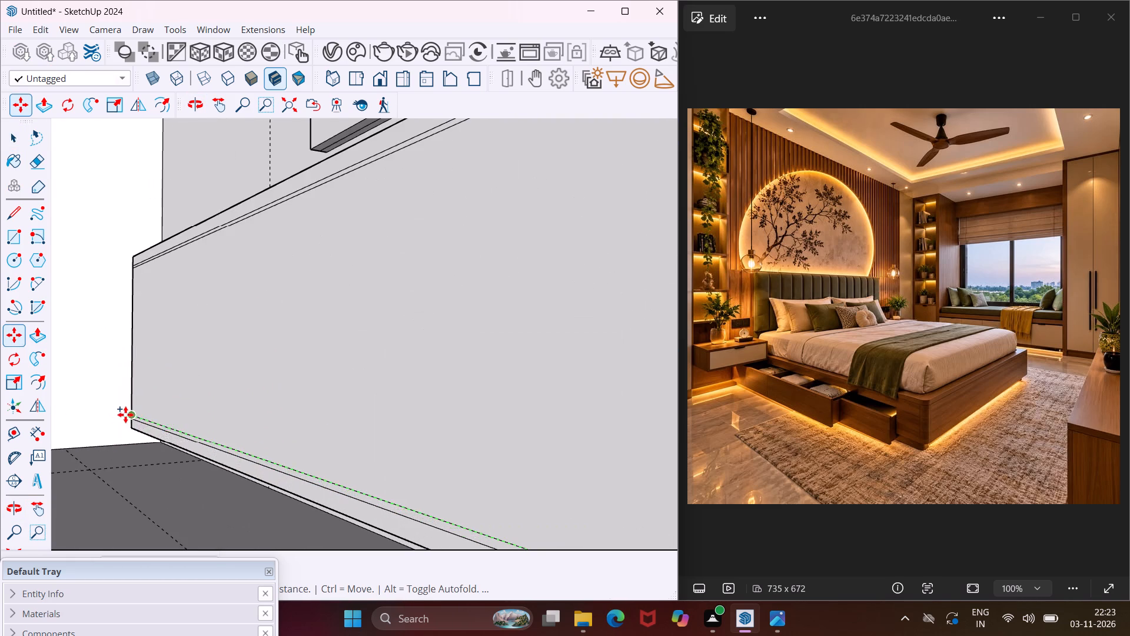
pyautogui.moveTo(125, 415); pyautogui.dragTo(282, 449, button='middle')
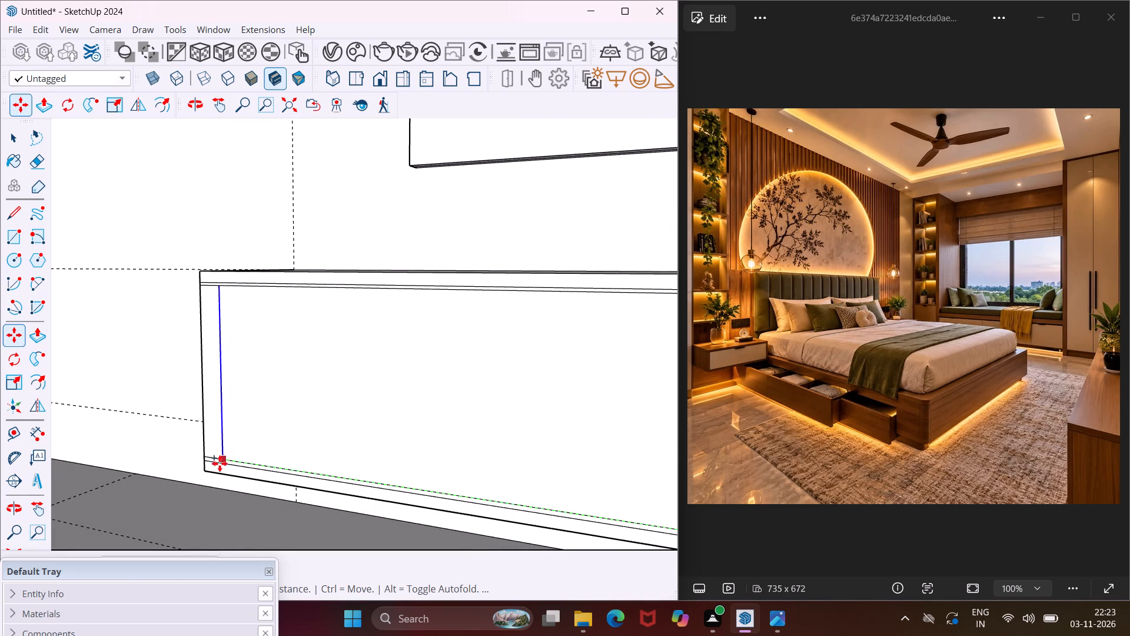
pyautogui.click(206, 458)
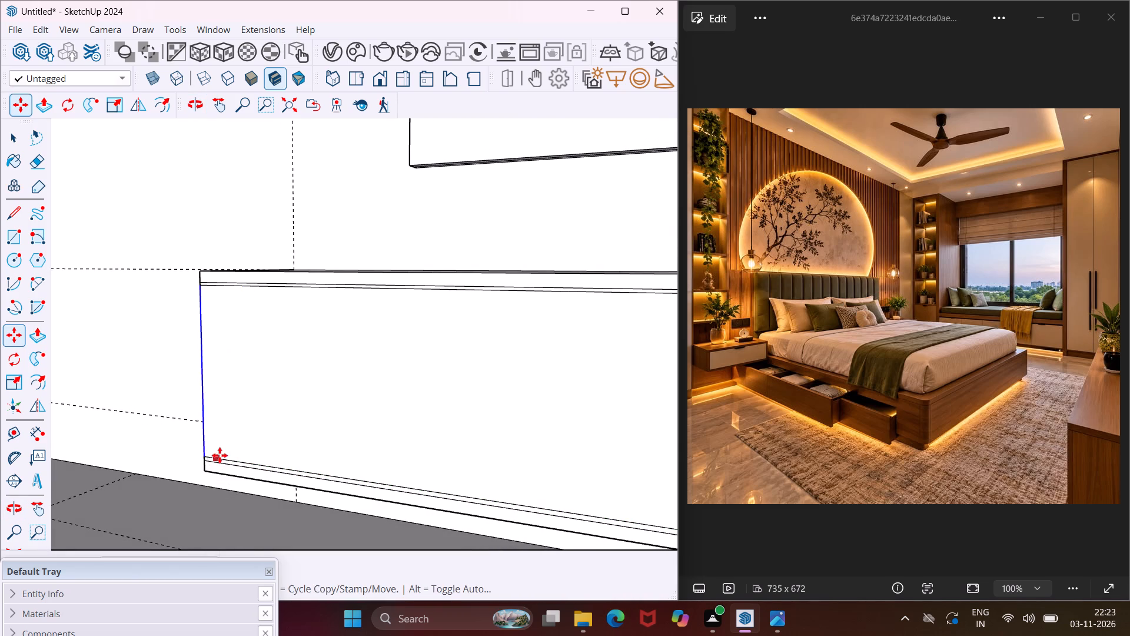
pyautogui.press('/')
pyautogui.press('5')
pyautogui.press('Return')
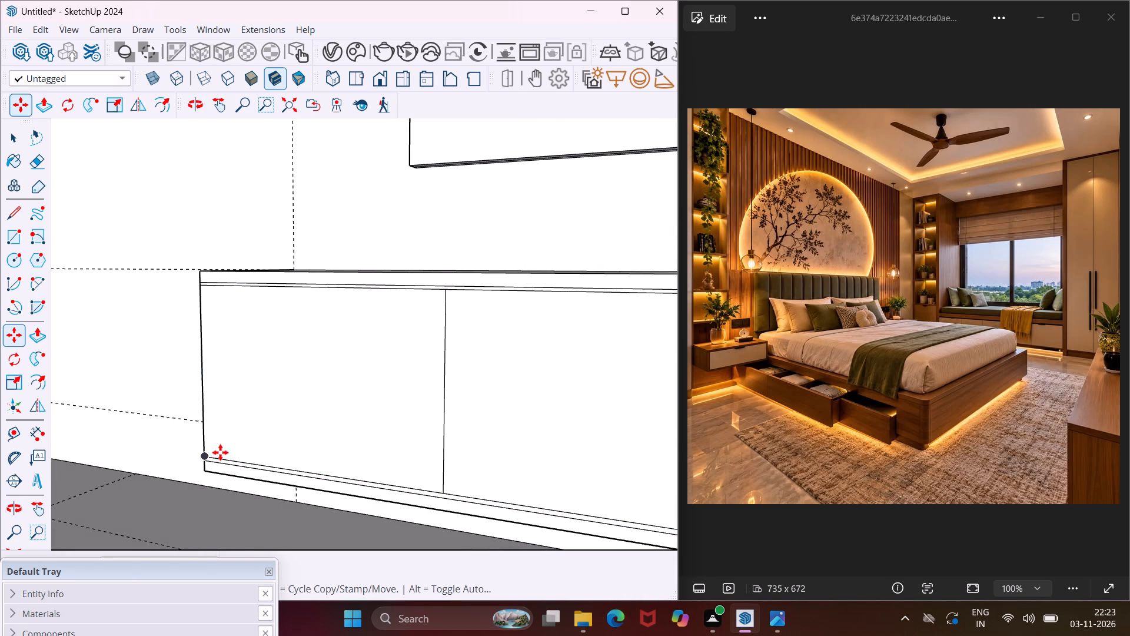
pyautogui.moveTo(210, 456); pyautogui.dragTo(132, 448, button='middle')
pyautogui.scroll(-7, 196, 428)
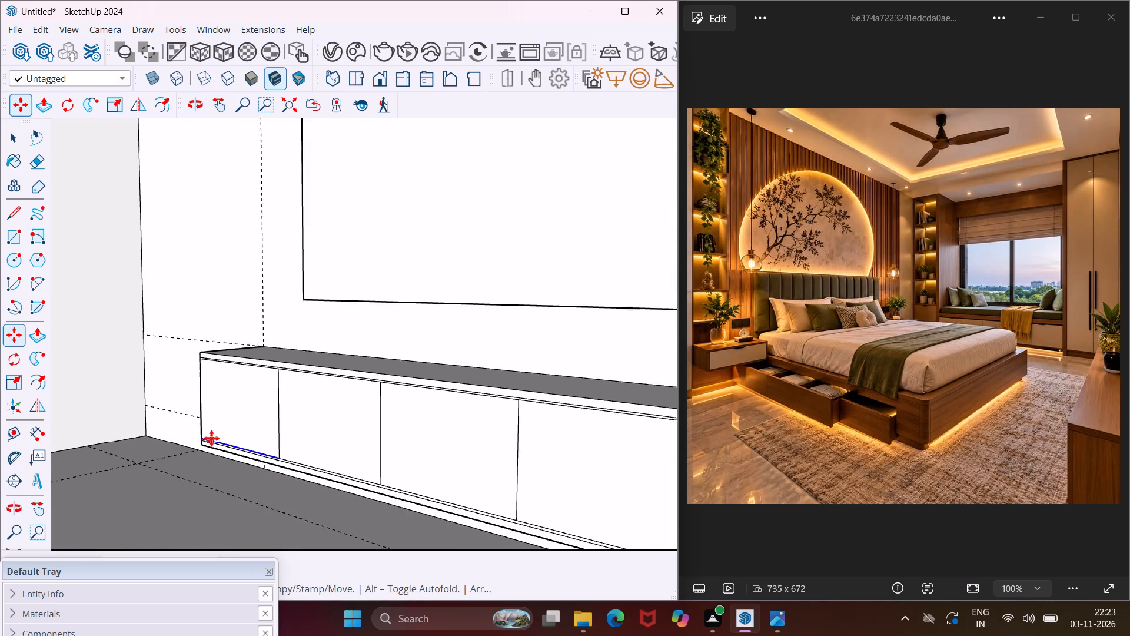
pyautogui.scroll(-2, 211, 438)
pyautogui.moveTo(380, 439); pyautogui.dragTo(361, 432, button='middle')
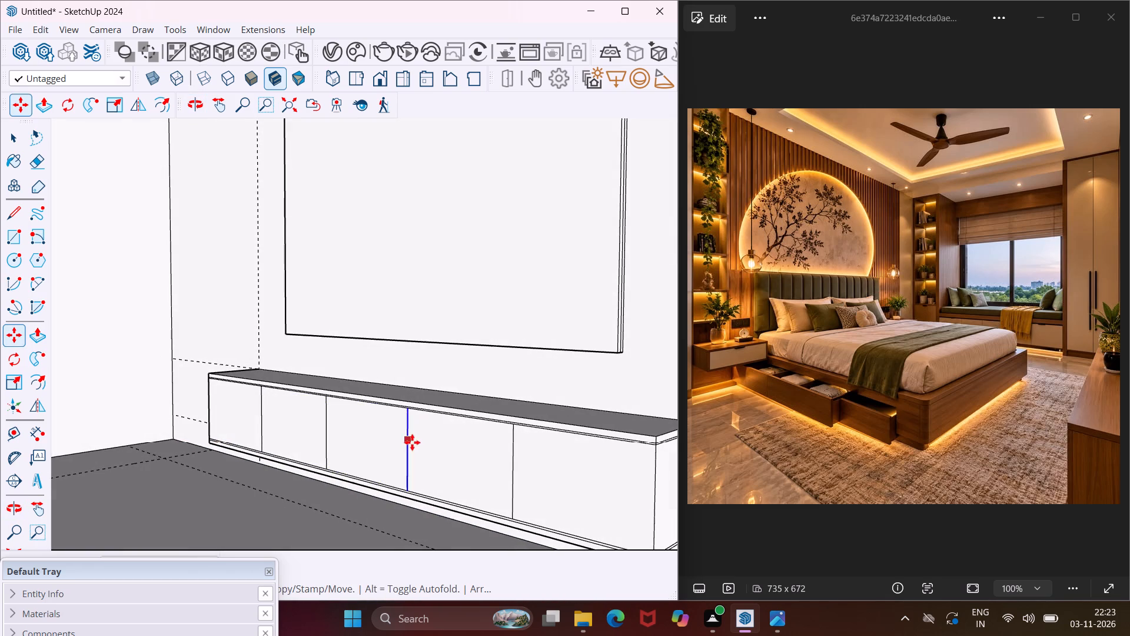
pyautogui.press('Escape')
pyautogui.press('space')
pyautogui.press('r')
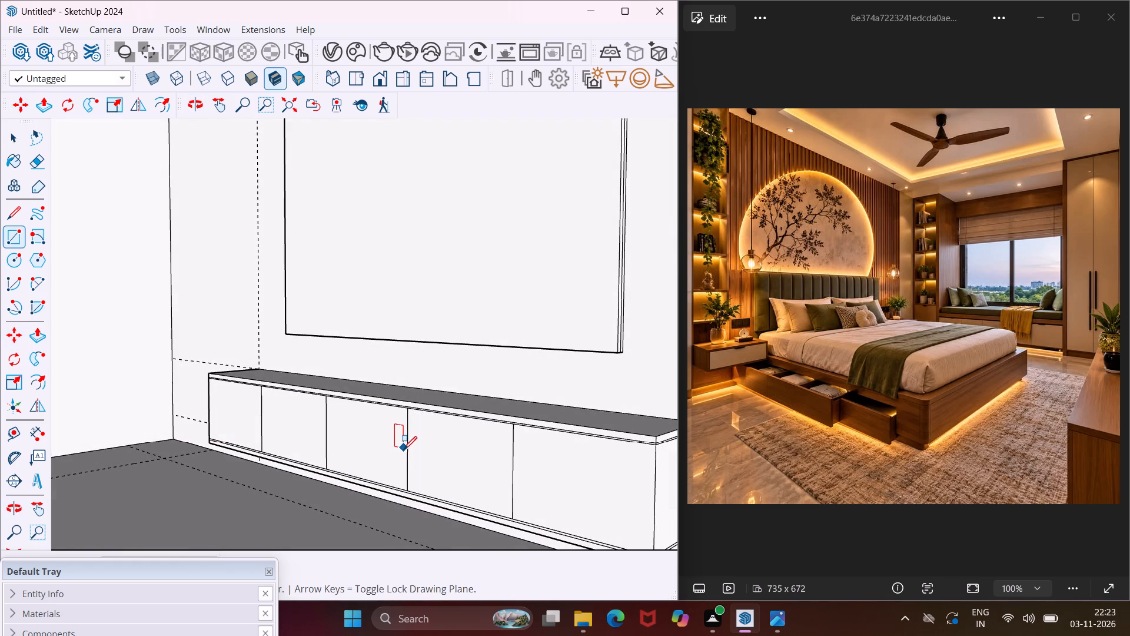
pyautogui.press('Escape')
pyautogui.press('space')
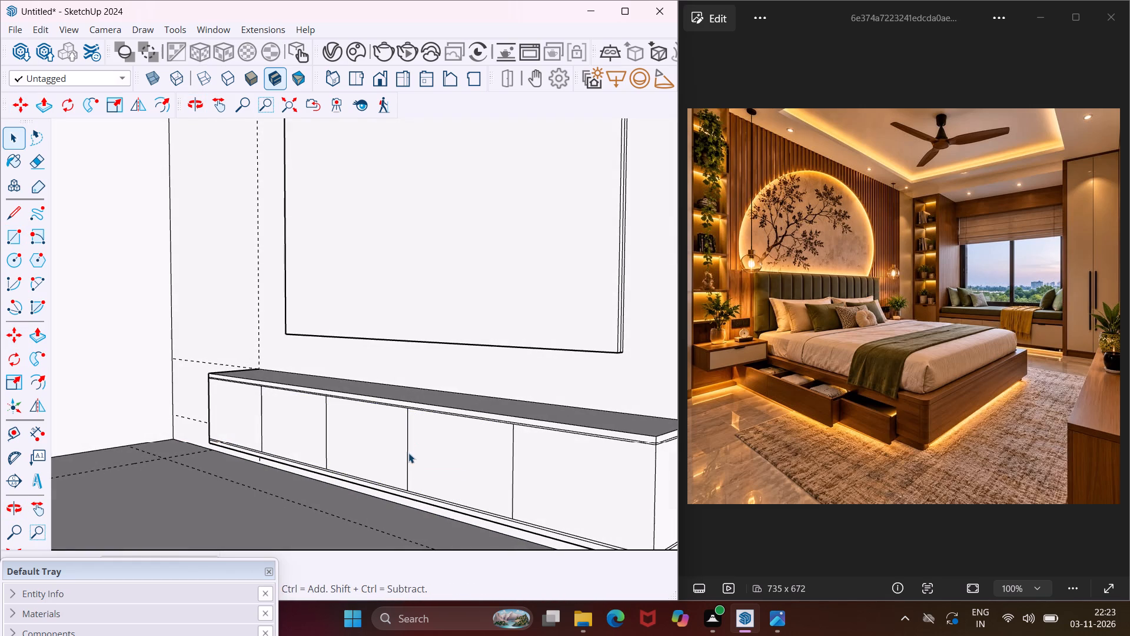
# Erase the third divider from the far end on the cabinet front, merging two adjacent bays into one wide bay.
pyautogui.press('e')
pyautogui.click(407, 453)
pyautogui.press('Escape')
pyautogui.press('space')
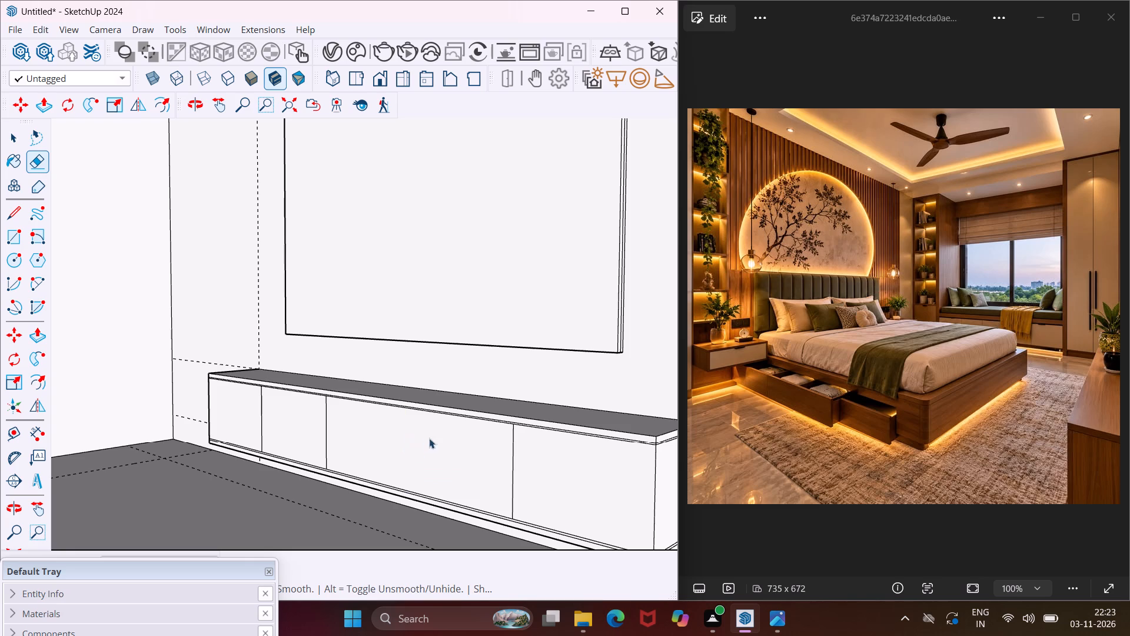
# Draw a horizontal line across the wide bay from the far divider's midpoint to the near divider, splitting it into upper and lower sections.
pyautogui.scroll(-2, 325, 423)
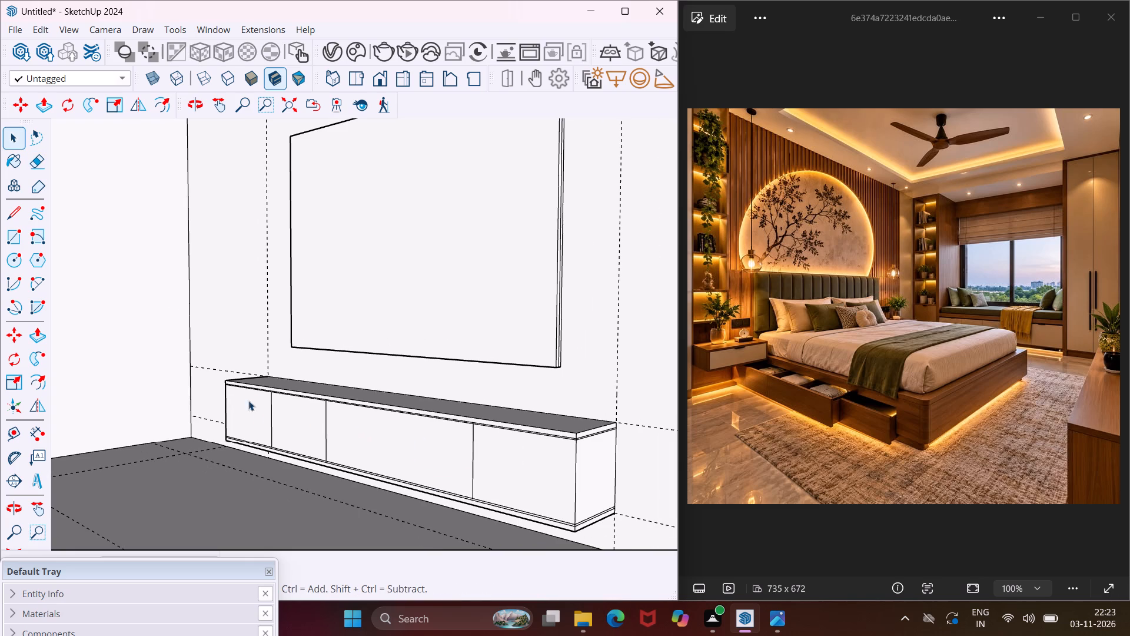
pyautogui.click(13, 216)
pyautogui.scroll(6, 323, 451)
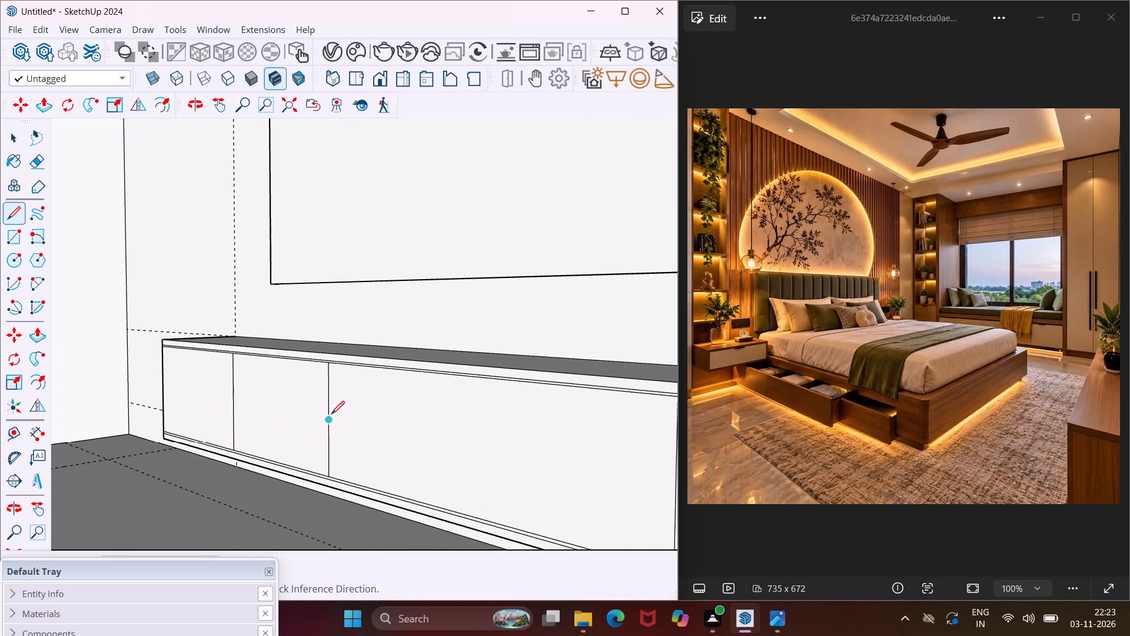
pyautogui.click(331, 418)
pyautogui.scroll(-3, 349, 433)
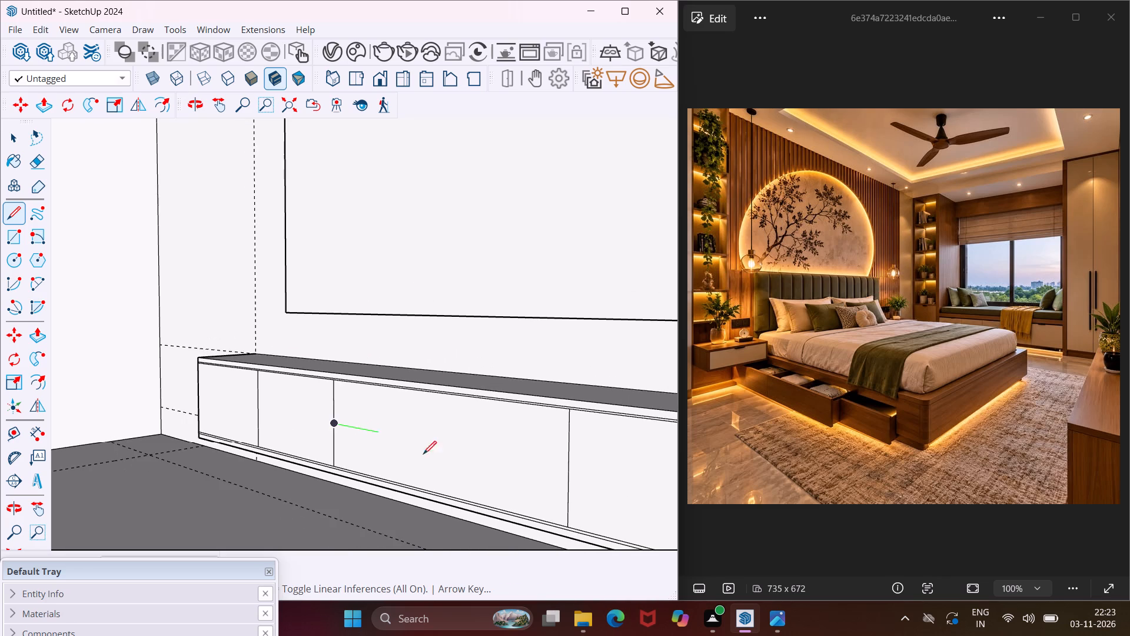
pyautogui.click(571, 469)
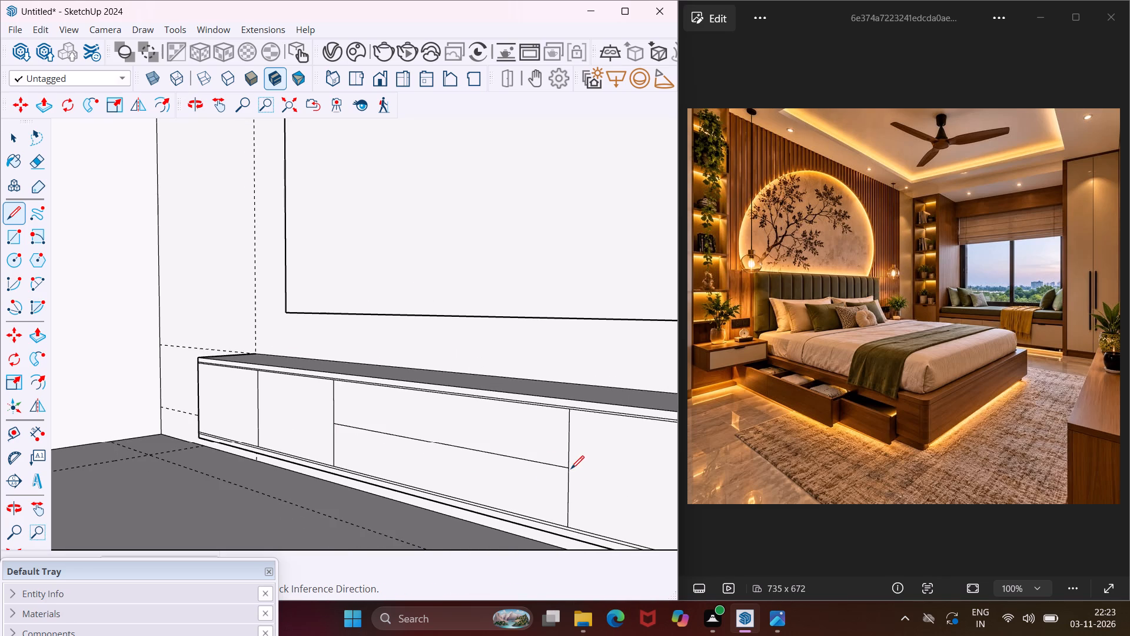
pyautogui.press('Escape')
pyautogui.press('space')
# Copy both segments of the wide bay's near-end divider 0.4" outward, away from the bay, to mark a narrow vertical strip.
pyautogui.scroll(3, 570, 471)
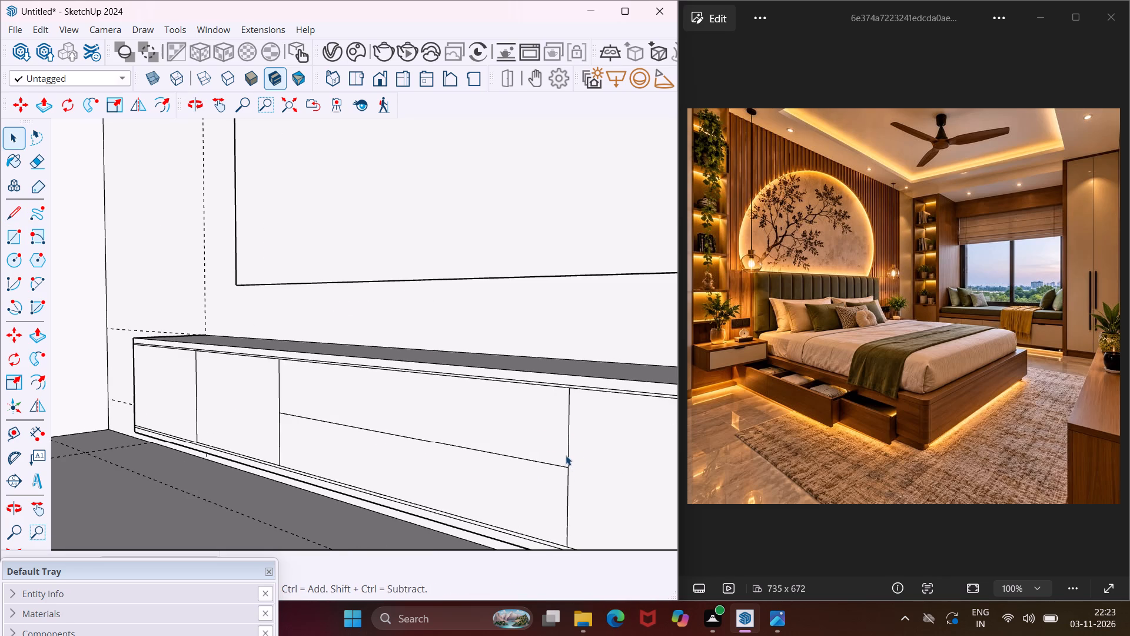
pyautogui.click(567, 449)
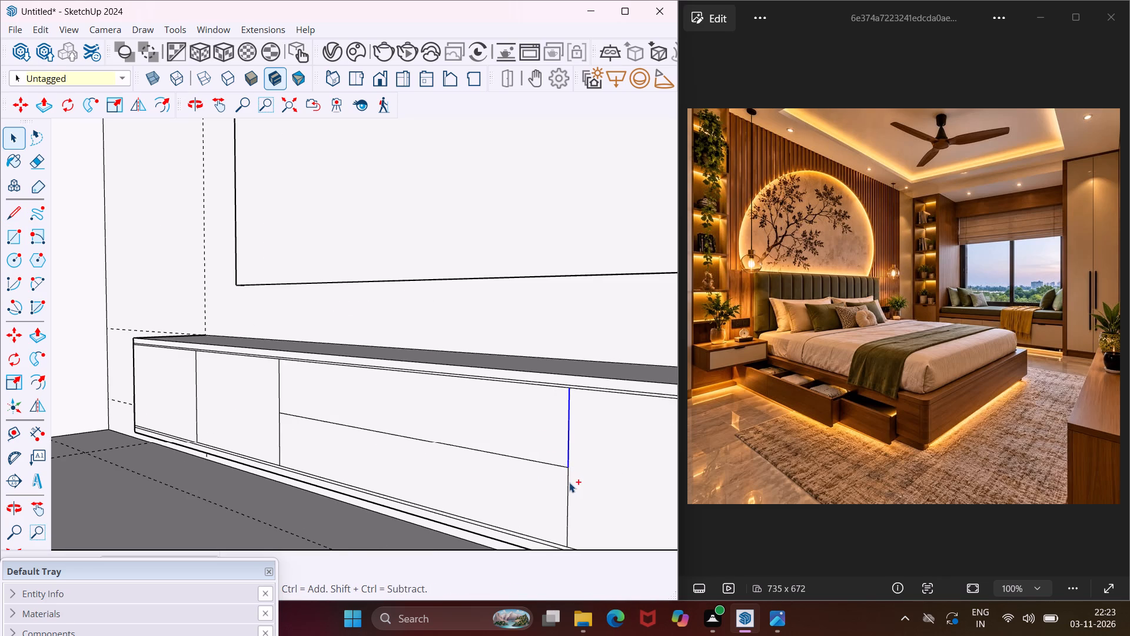
pyautogui.keyDown('ctrl'); pyautogui.click(568, 485); pyautogui.keyUp('ctrl')
pyautogui.press('m')
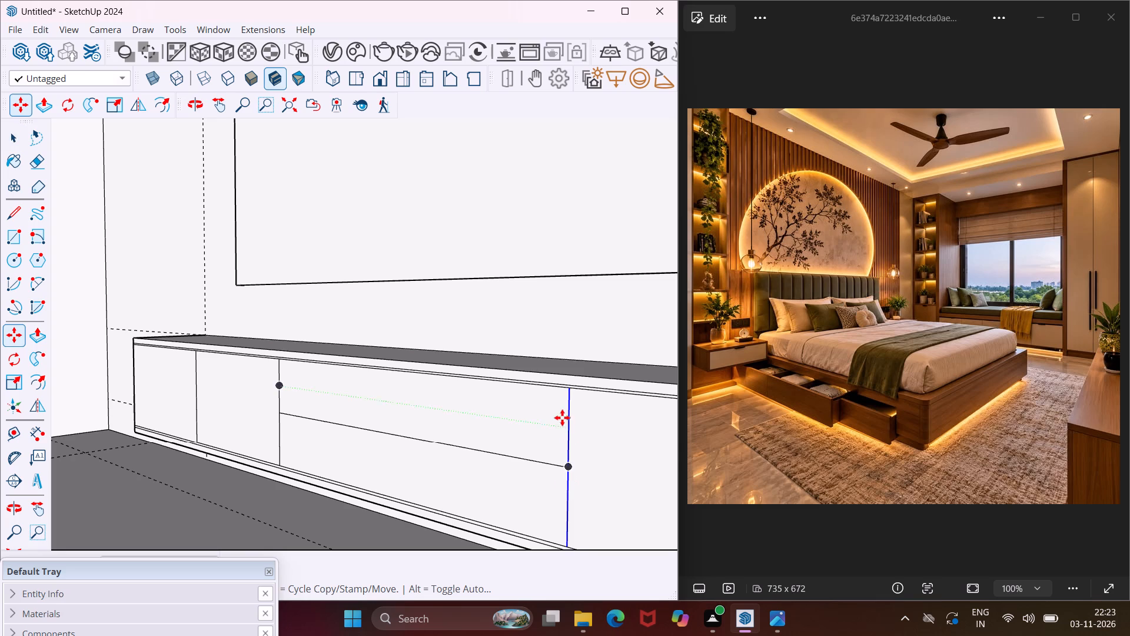
pyautogui.scroll(4, 567, 397)
pyautogui.click(570, 383)
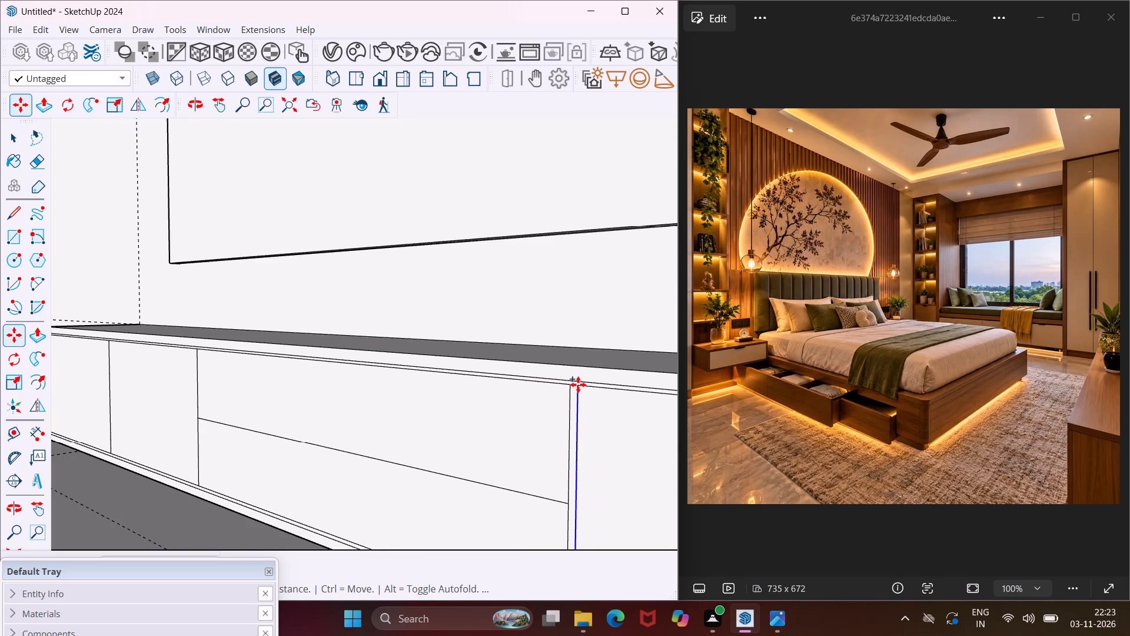
pyautogui.write('.4"')
pyautogui.press('Return')
pyautogui.press('Escape')
pyautogui.press('space')
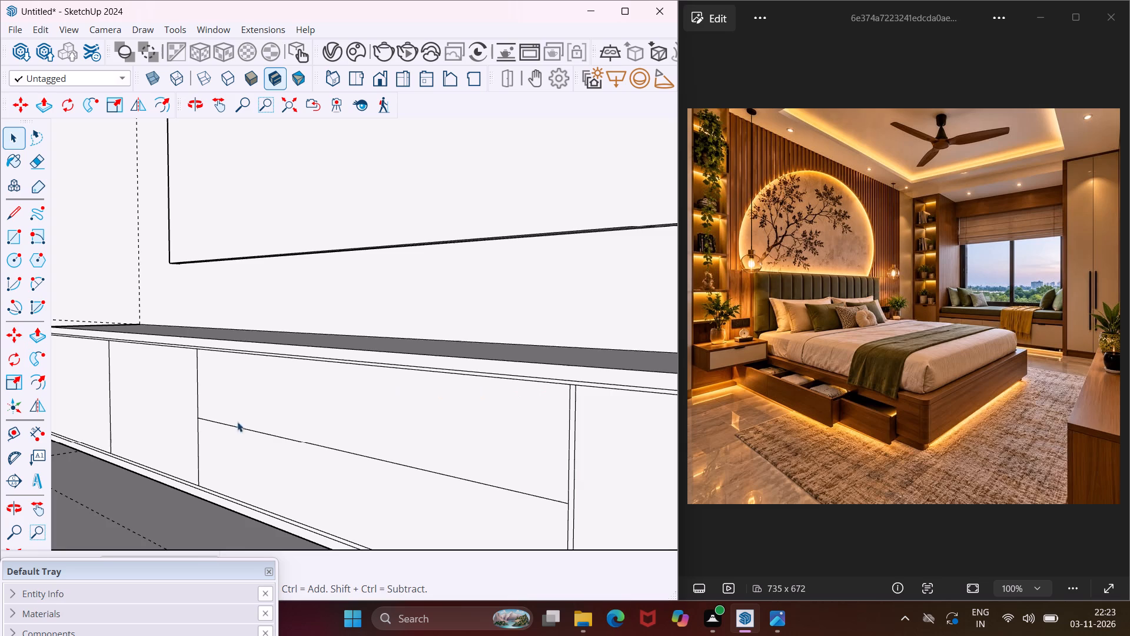
# Copy both segments of the wide bay's far-end divider 0.4" outward, toward the cabinet's far end, to mark a matching vertical strip.
pyautogui.scroll(5, 184, 402)
pyautogui.moveTo(187, 370); pyautogui.dragTo(259, 376, button='middle')
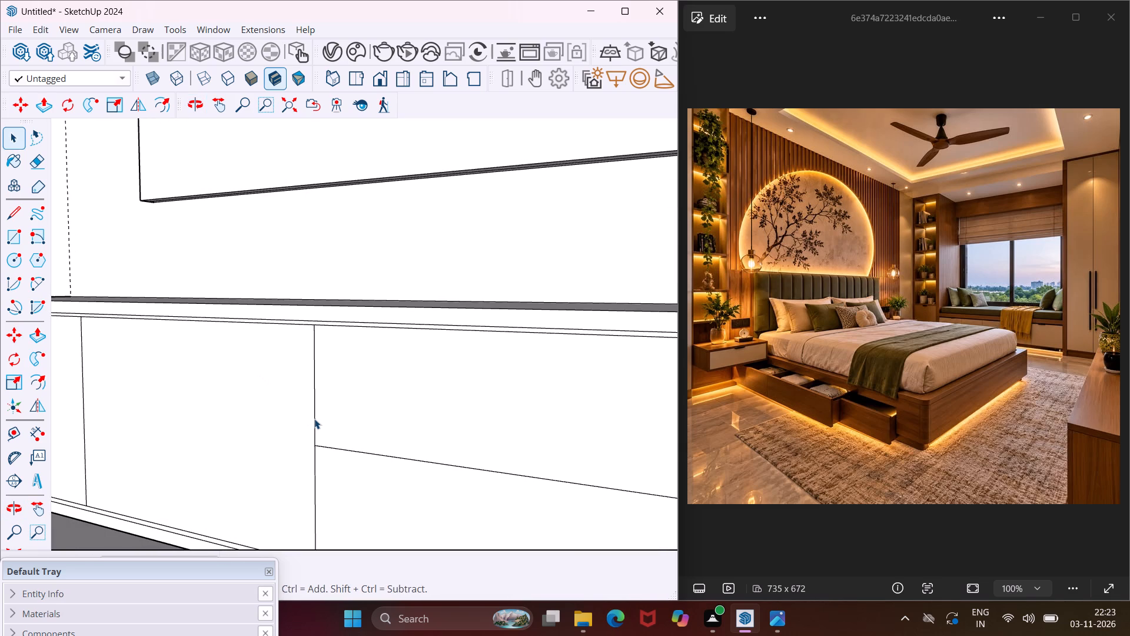
pyautogui.click(314, 419)
pyautogui.keyDown('ctrl'); pyautogui.click(318, 459); pyautogui.keyUp('ctrl')
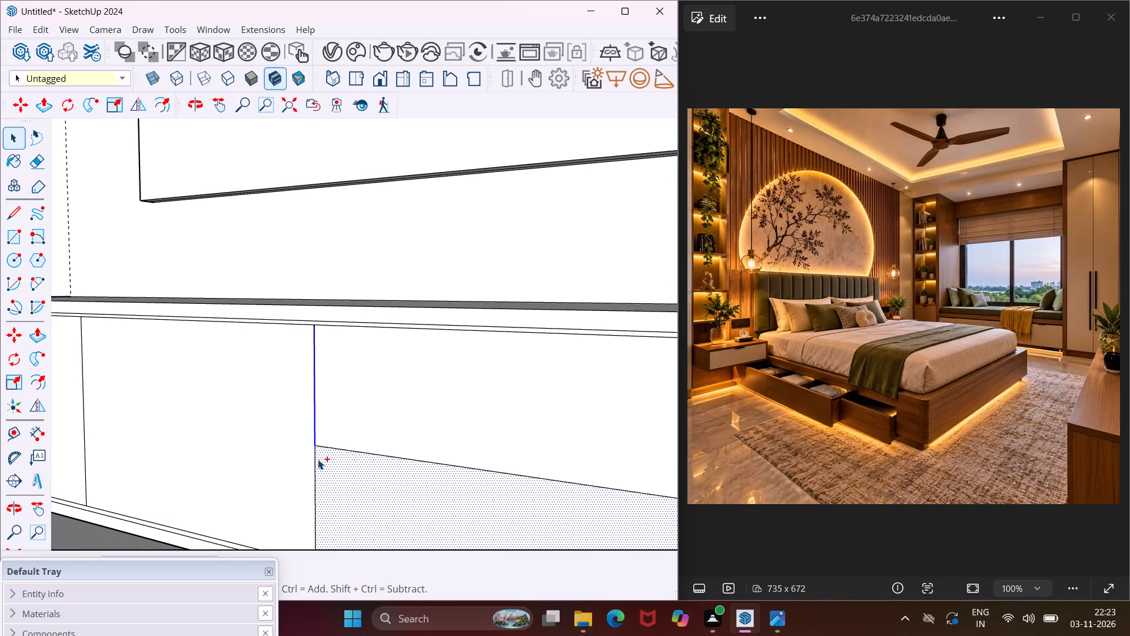
pyautogui.keyDown('ctrl'); pyautogui.click(316, 461); pyautogui.keyUp('ctrl')
pyautogui.press('m')
pyautogui.scroll(4, 320, 321)
pyautogui.click(310, 331)
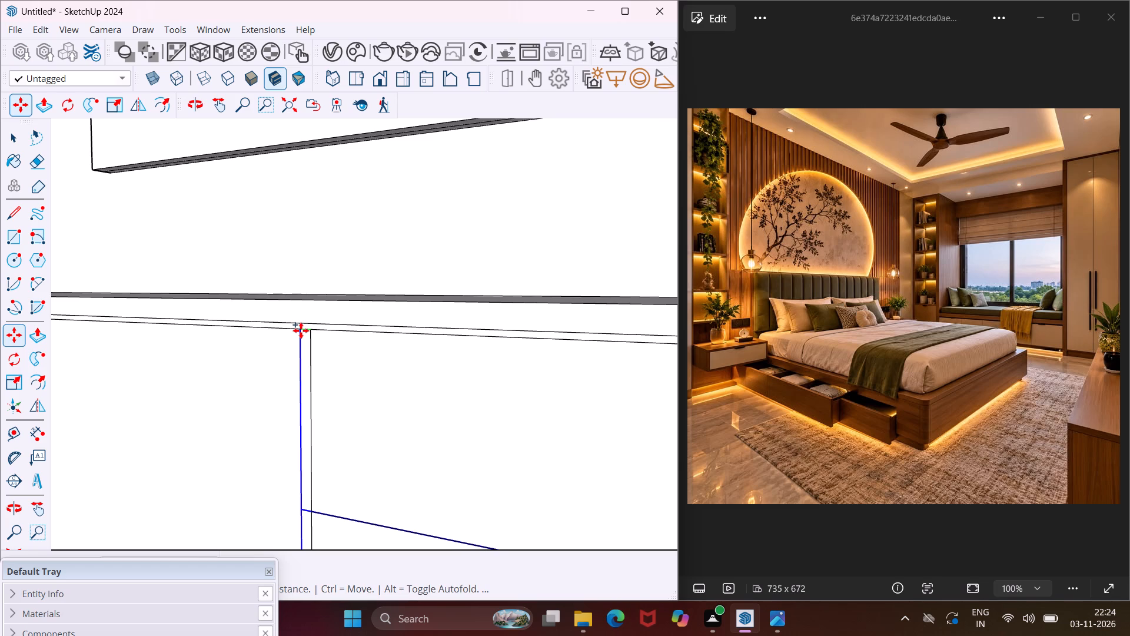
pyautogui.write('.4"')
pyautogui.press('Return')
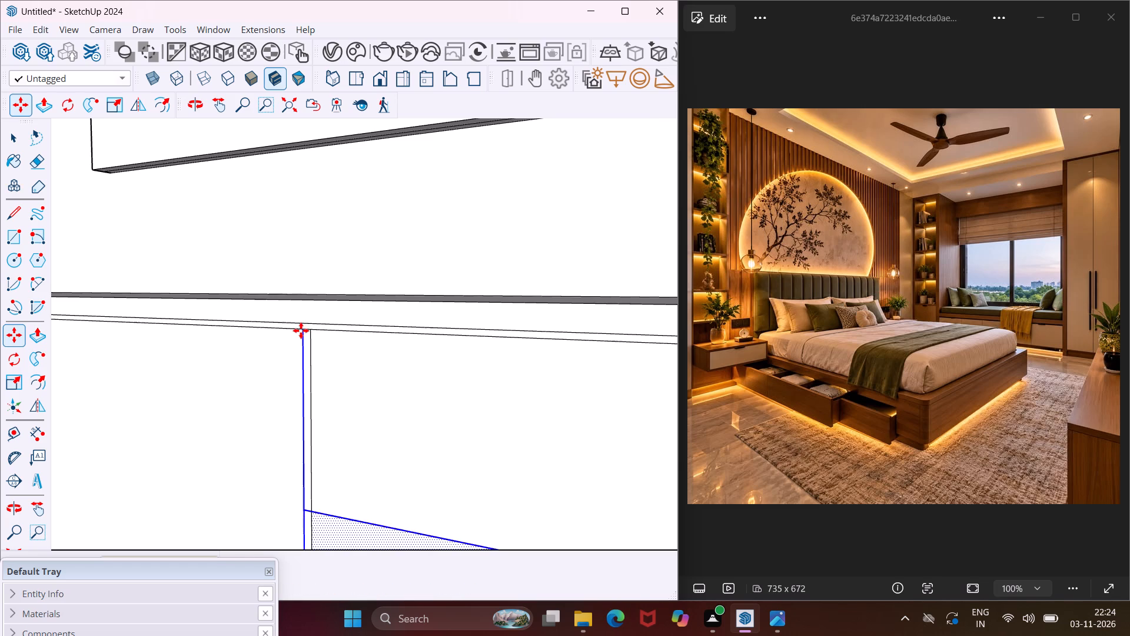
pyautogui.scroll(-7, 208, 356)
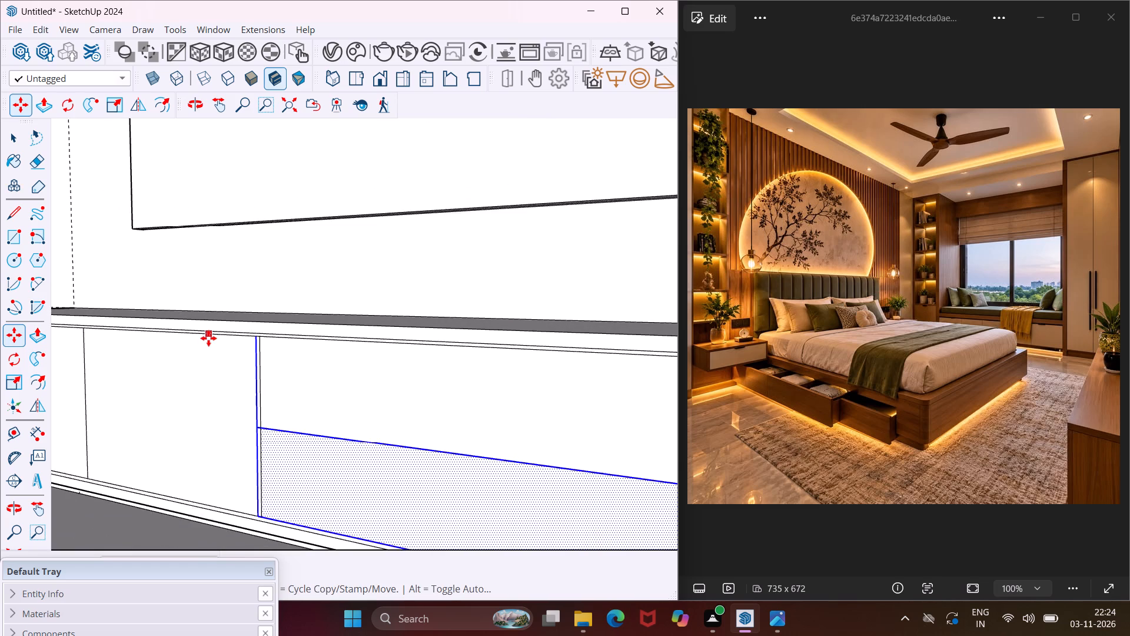
pyautogui.scroll(-3, 208, 338)
pyautogui.moveTo(295, 372); pyautogui.dragTo(217, 369, button='middle')
pyautogui.scroll(-2, 201, 354)
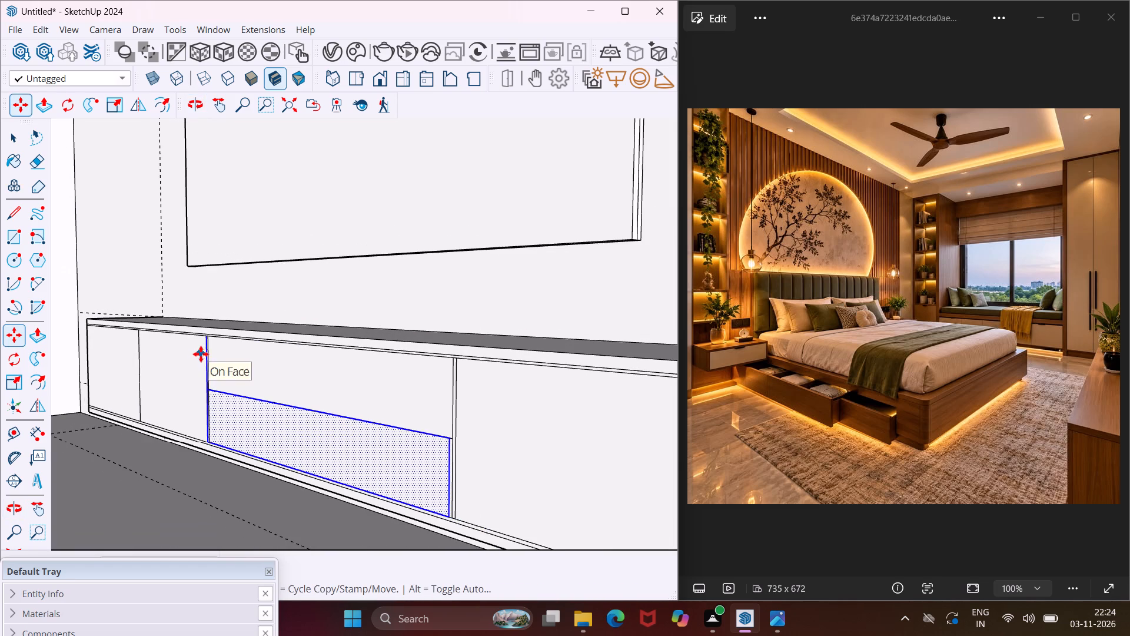
pyautogui.scroll(7, 353, 490)
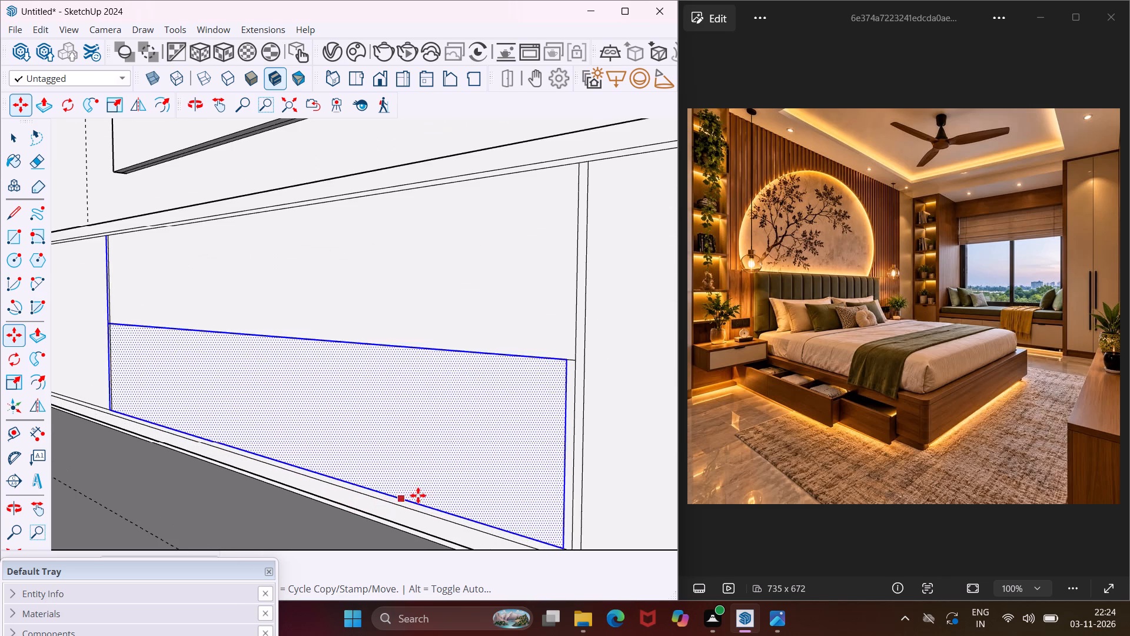
# Erase the stray vertical line in the wide bay's lower section, just inside the near-end divider.
pyautogui.press('Escape')
pyautogui.press('space')
pyautogui.press('e')
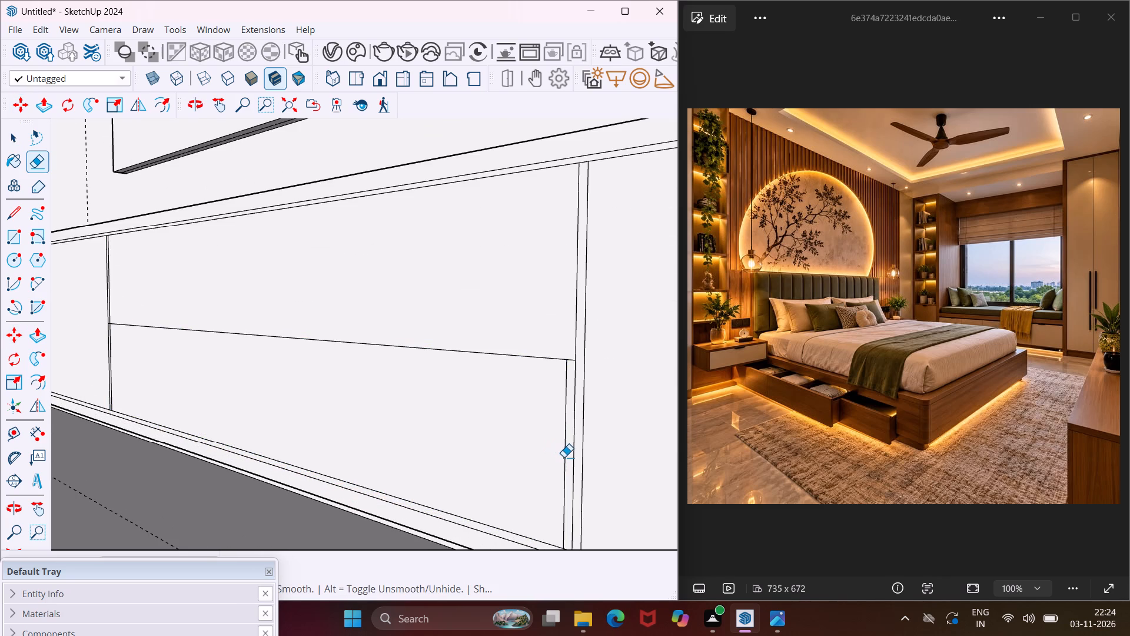
pyautogui.click(564, 457)
pyautogui.scroll(-5, 465, 423)
pyautogui.press('Escape')
pyautogui.press('space')
# Erase the short stub of the horizontal line that crosses the vertical strip at the wide bay's far end.
pyautogui.scroll(4, 481, 369)
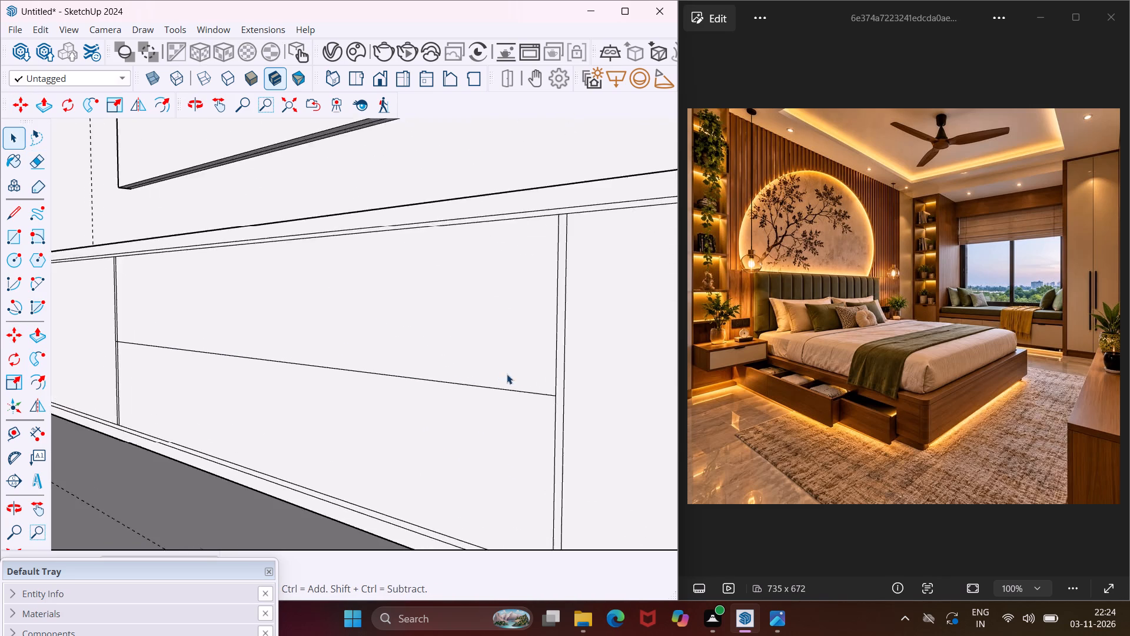
pyautogui.scroll(3, 520, 383)
pyautogui.moveTo(414, 385); pyautogui.dragTo(508, 398, button='middle')
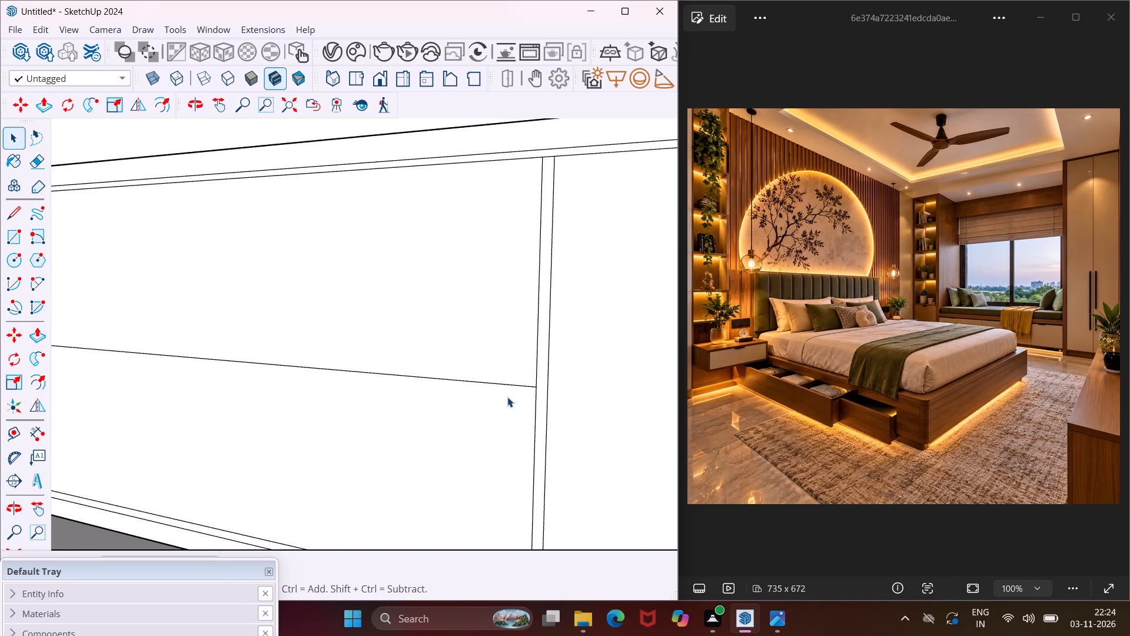
pyautogui.scroll(-5, 507, 392)
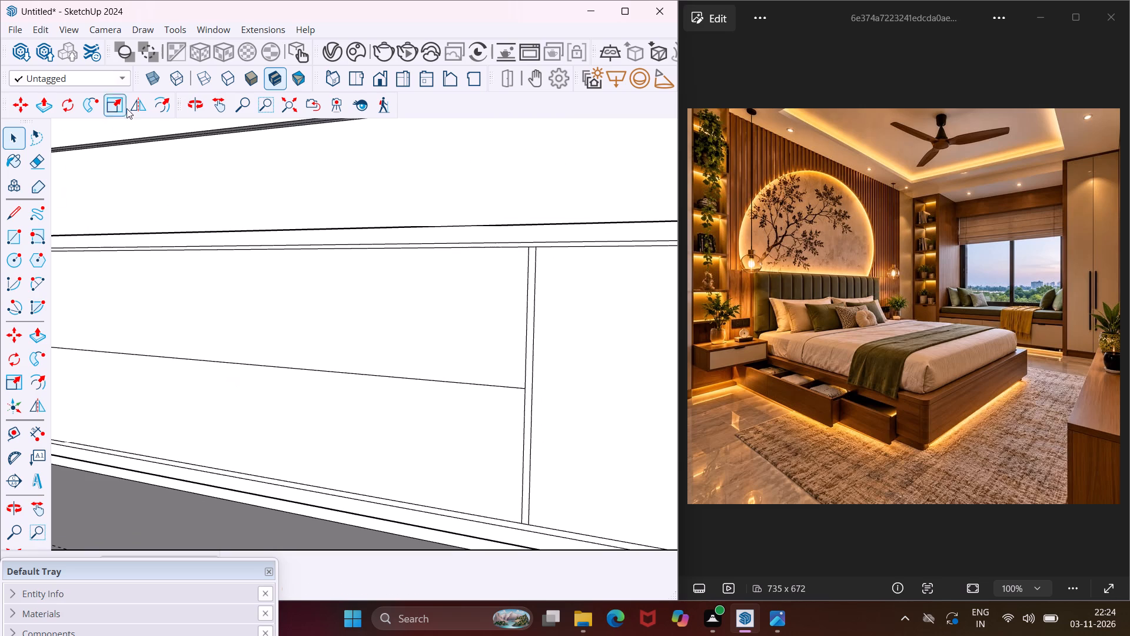
pyautogui.click(212, 109)
pyautogui.moveTo(199, 255); pyautogui.dragTo(383, 299)
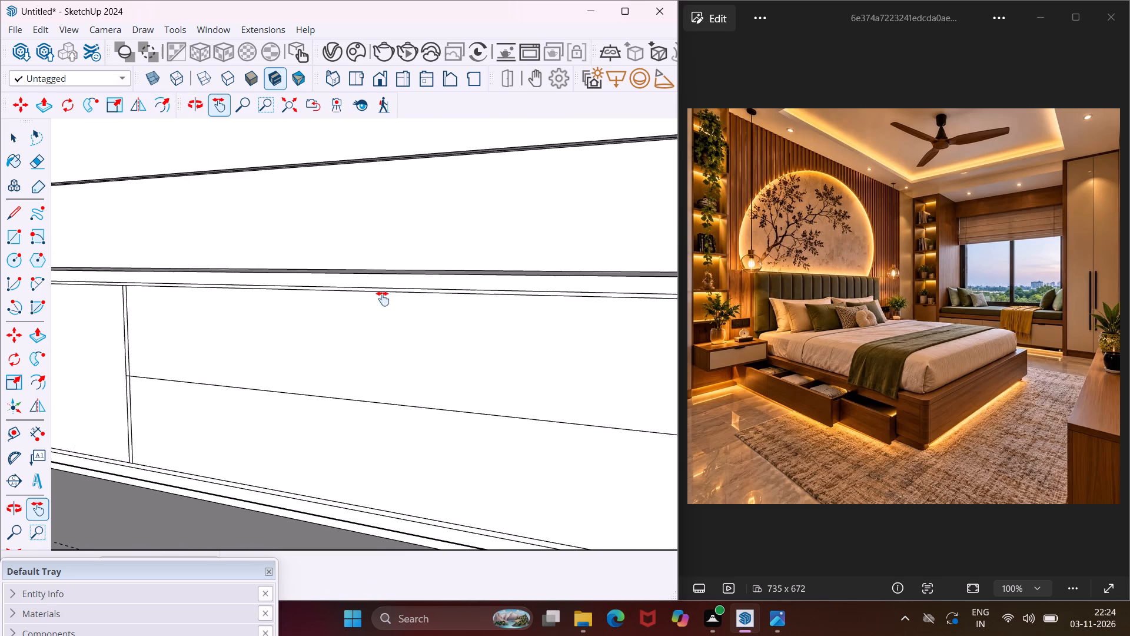
pyautogui.moveTo(383, 299); pyautogui.dragTo(504, 305)
pyautogui.press('Escape')
pyautogui.press('space')
pyautogui.scroll(11, 260, 396)
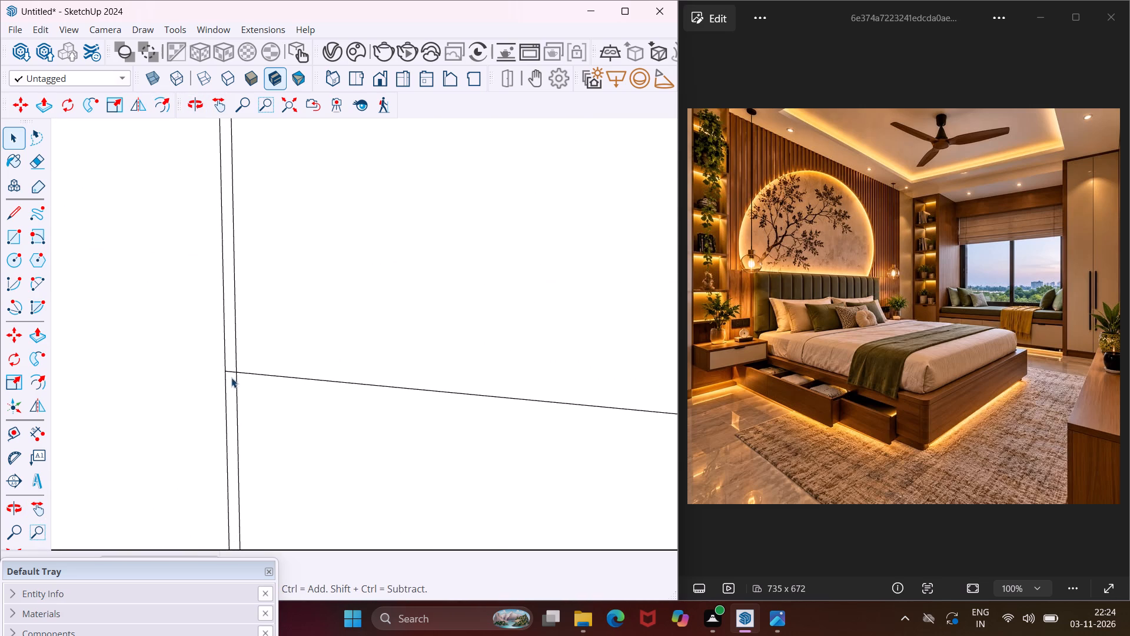
pyautogui.scroll(3, 222, 377)
pyautogui.press('e')
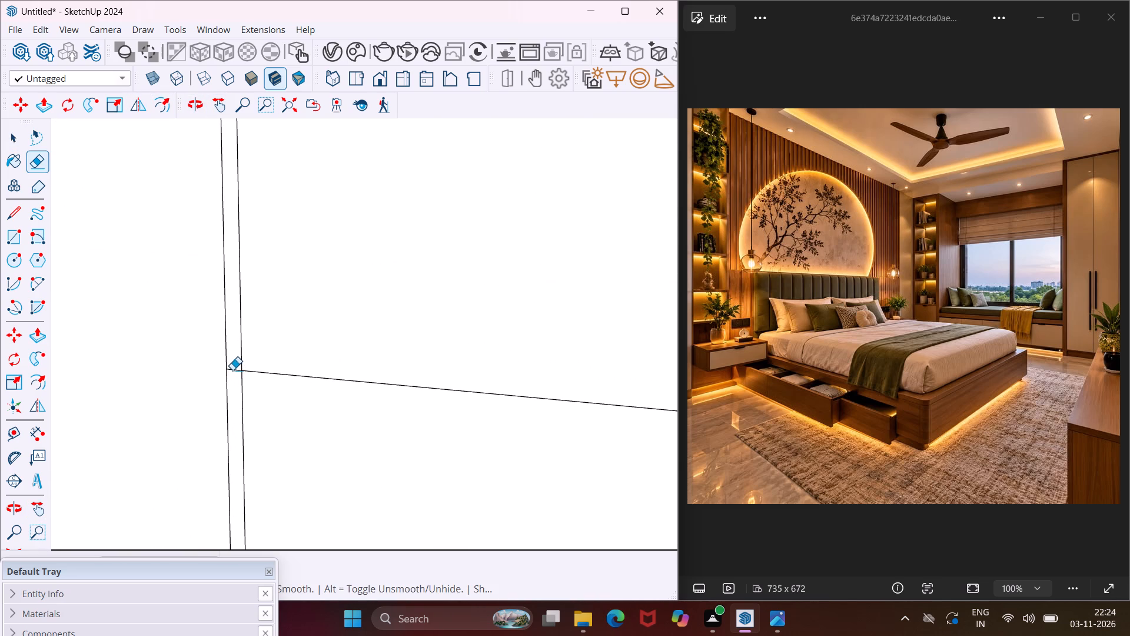
pyautogui.click(232, 370)
pyautogui.press('Escape')
pyautogui.press('space')
# Copy the wide bay's horizontal dividing line 0.4" downward to mark a narrow horizontal strip between the two sections.
pyautogui.click(253, 374)
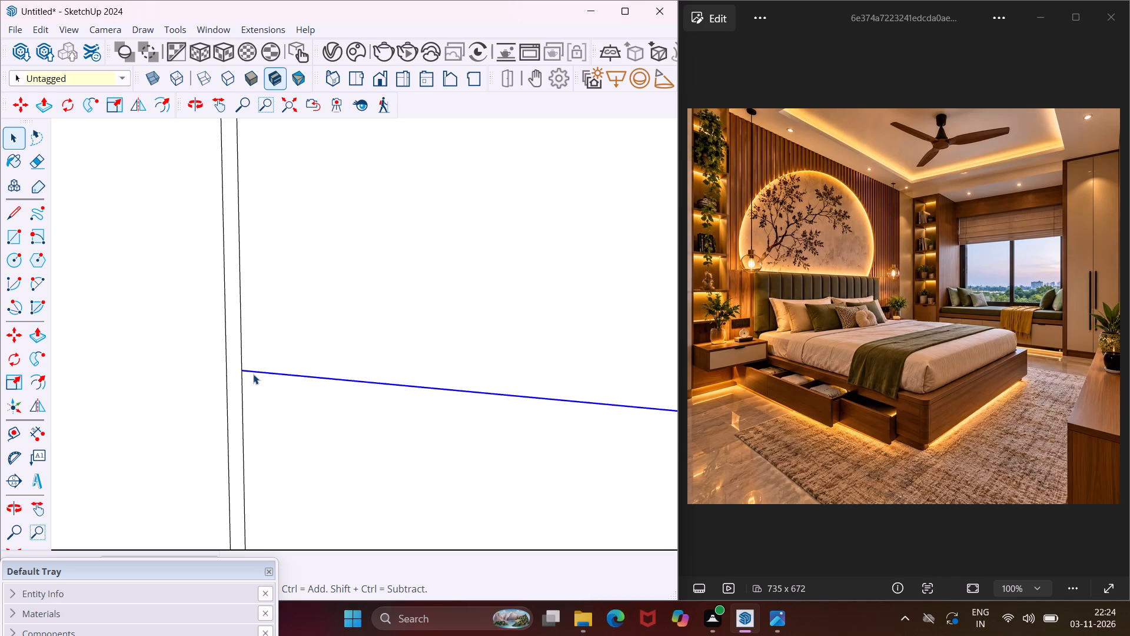
pyautogui.press('m')
pyautogui.click(242, 373)
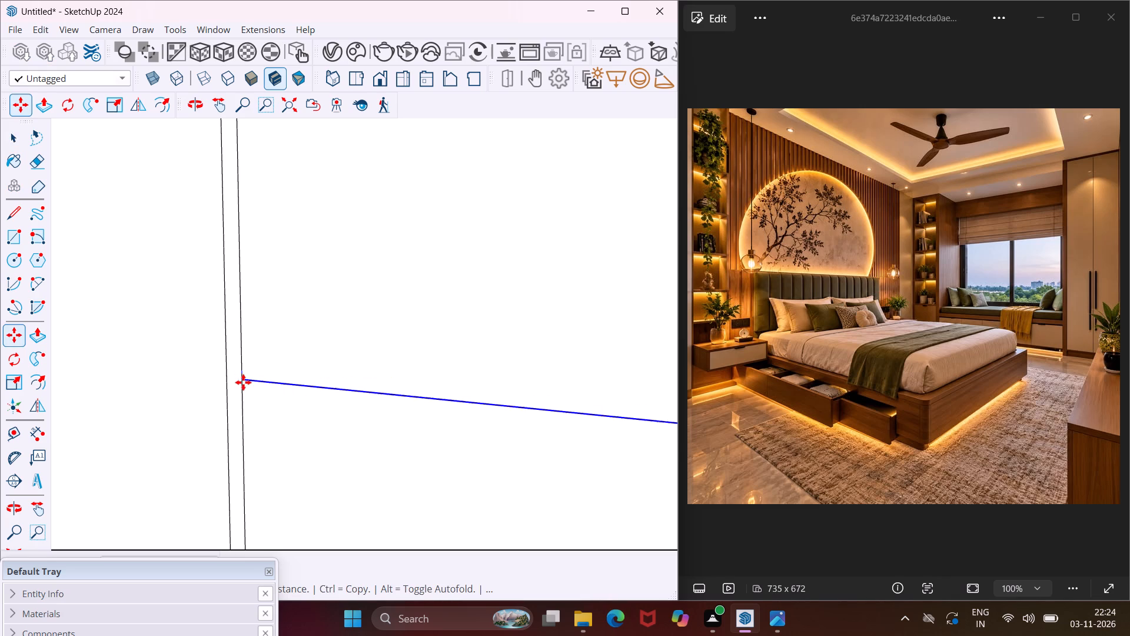
pyautogui.write('.4"')
pyautogui.press('Return')
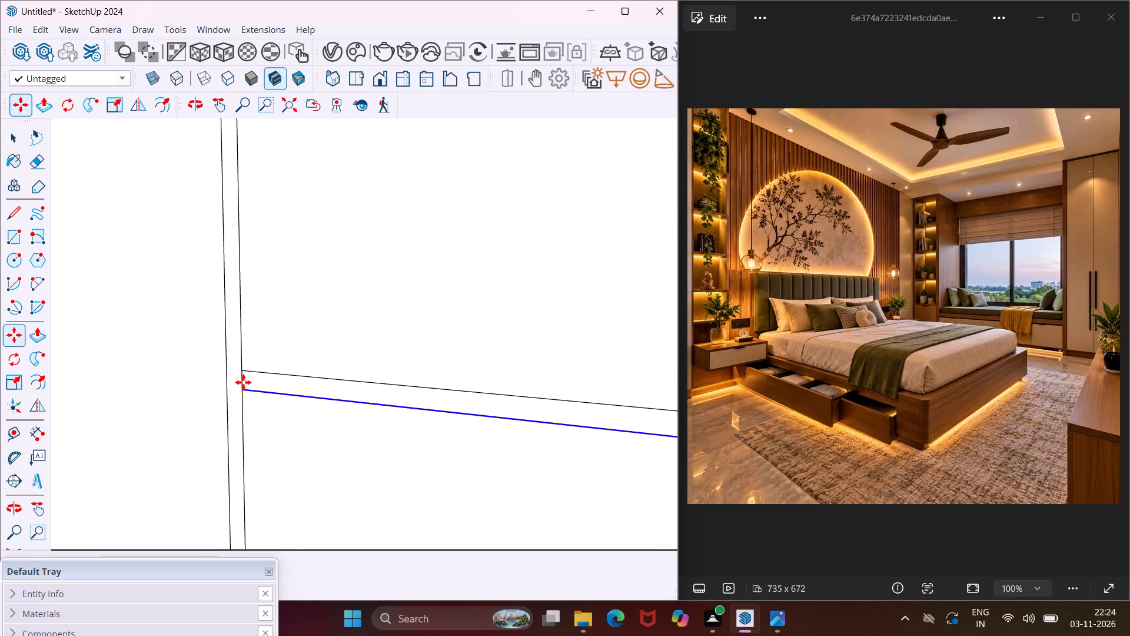
pyautogui.scroll(-8, 243, 382)
pyautogui.moveTo(351, 339); pyautogui.dragTo(258, 328, button='middle')
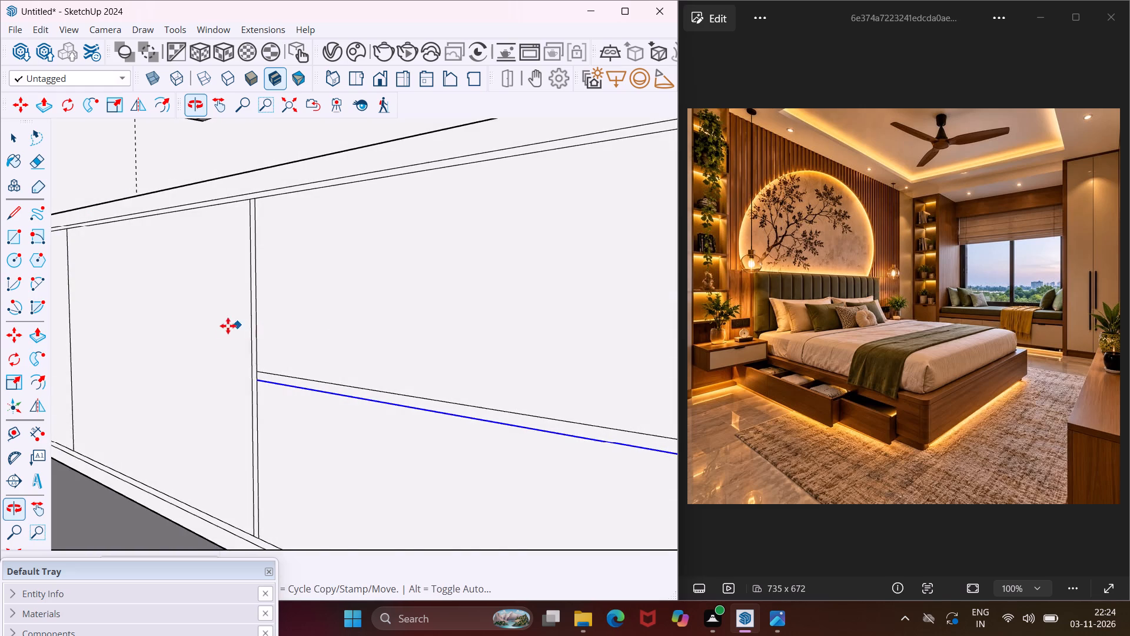
pyautogui.scroll(-10, 214, 326)
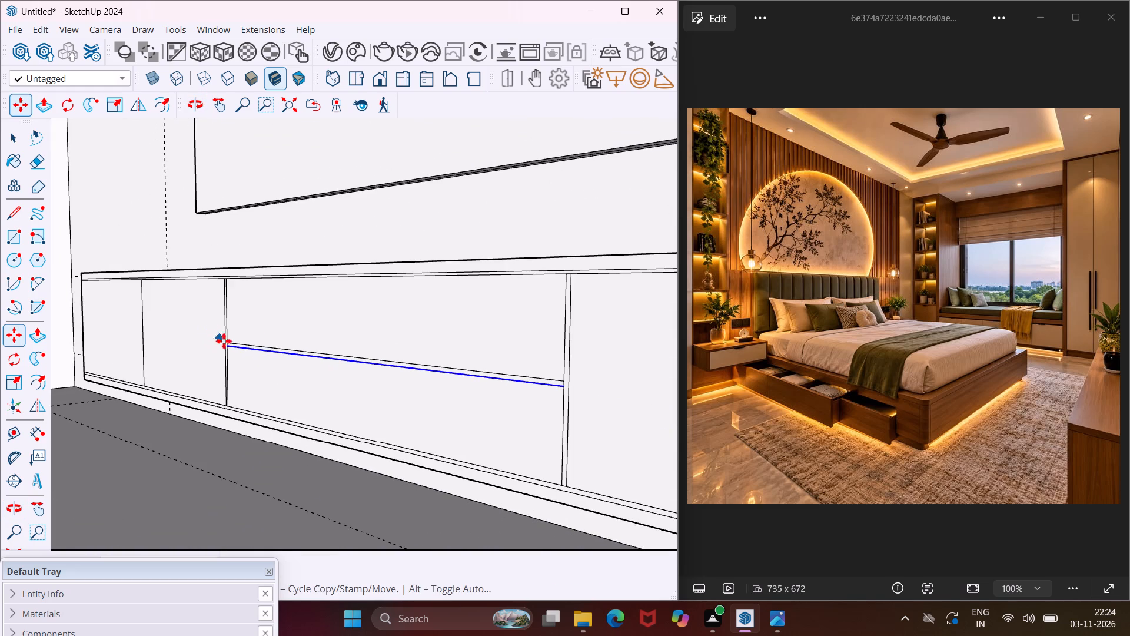
pyautogui.scroll(-4, 244, 346)
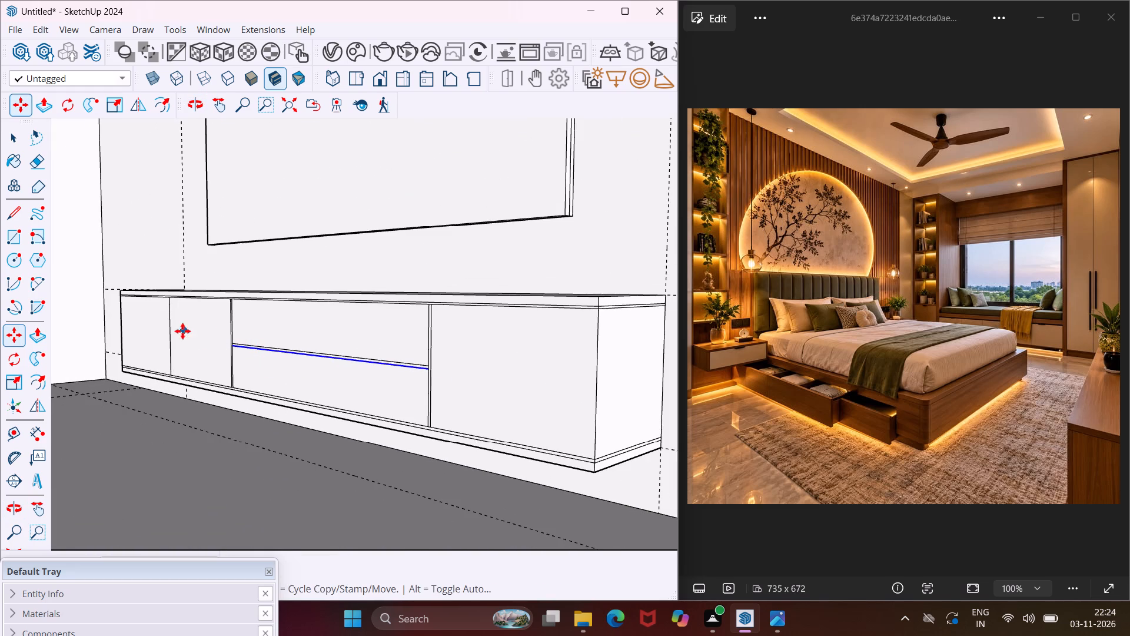
pyautogui.press('Escape')
pyautogui.press('space')
# Copy the divider between the two small far-end bays 0.4" toward the wide bay, marking a narrow vertical strip.
pyautogui.moveTo(158, 315); pyautogui.dragTo(192, 324, button='middle')
pyautogui.scroll(4, 165, 311)
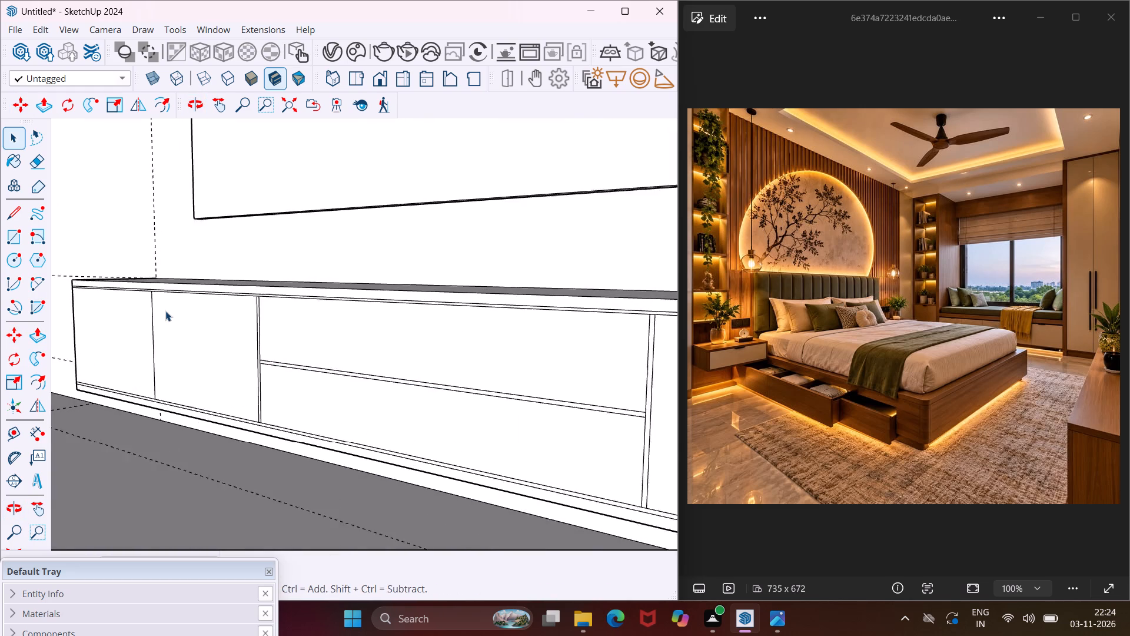
pyautogui.scroll(4, 161, 311)
pyautogui.click(146, 317)
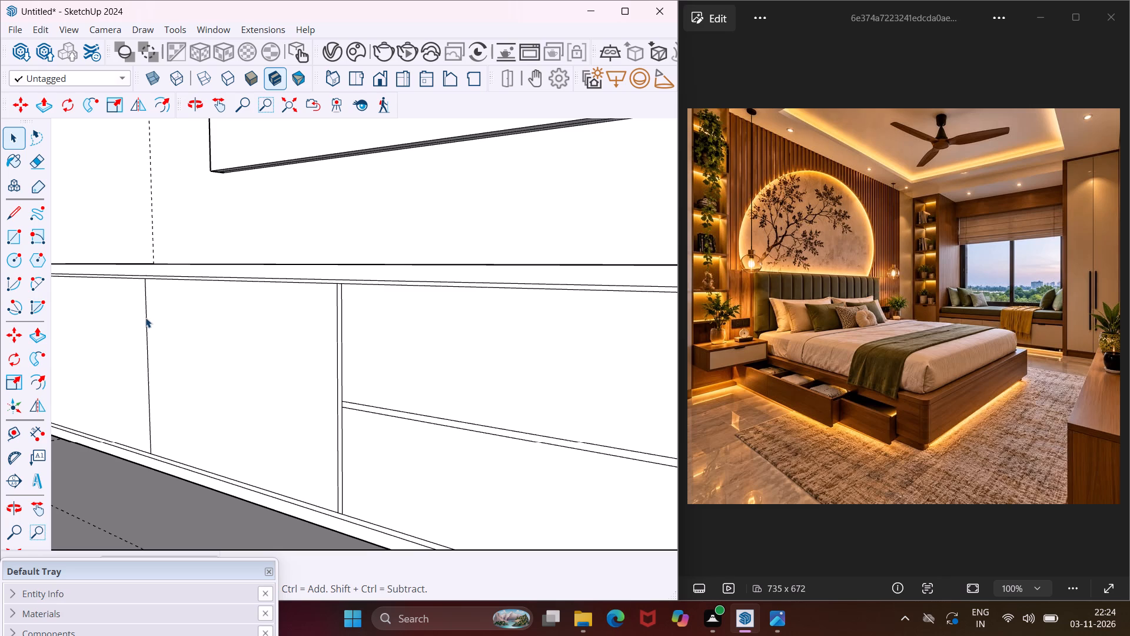
pyautogui.press('m')
pyautogui.click(143, 283)
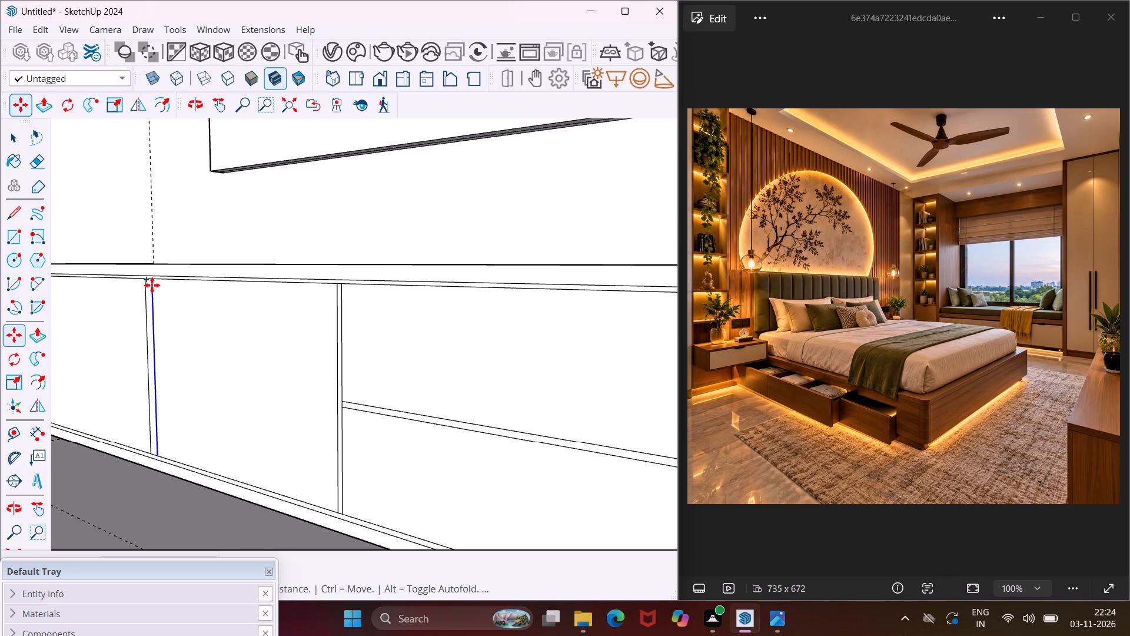
pyautogui.write('.4"')
pyautogui.press('Return')
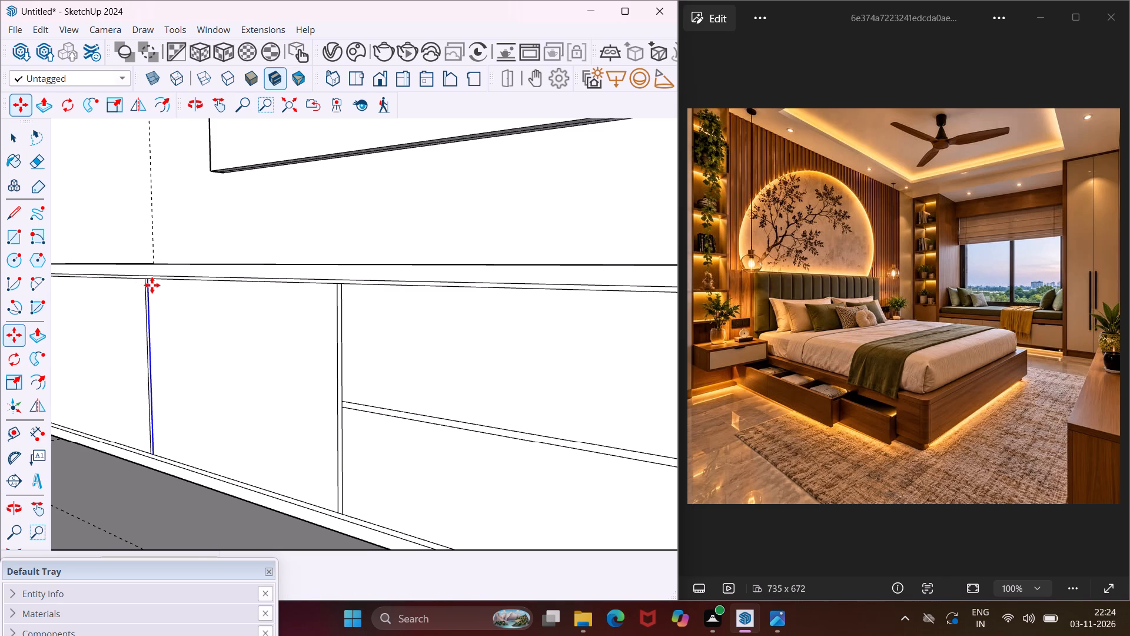
pyautogui.press('Escape')
pyautogui.press('space')
pyautogui.scroll(4, 143, 281)
pyautogui.scroll(-7, 143, 281)
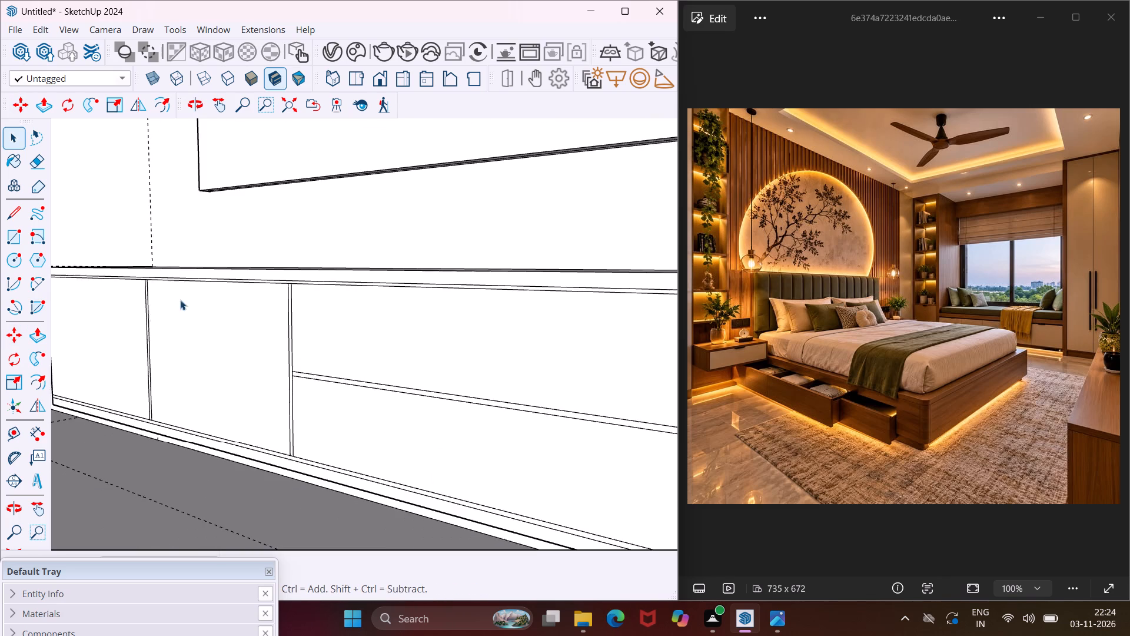
# Push the wide bay's upper section 1' into the cabinet to form an open niche.
pyautogui.scroll(-9, 196, 316)
pyautogui.moveTo(274, 336); pyautogui.dragTo(206, 336, button='middle')
pyautogui.scroll(-3, 209, 336)
pyautogui.scroll(12, 229, 327)
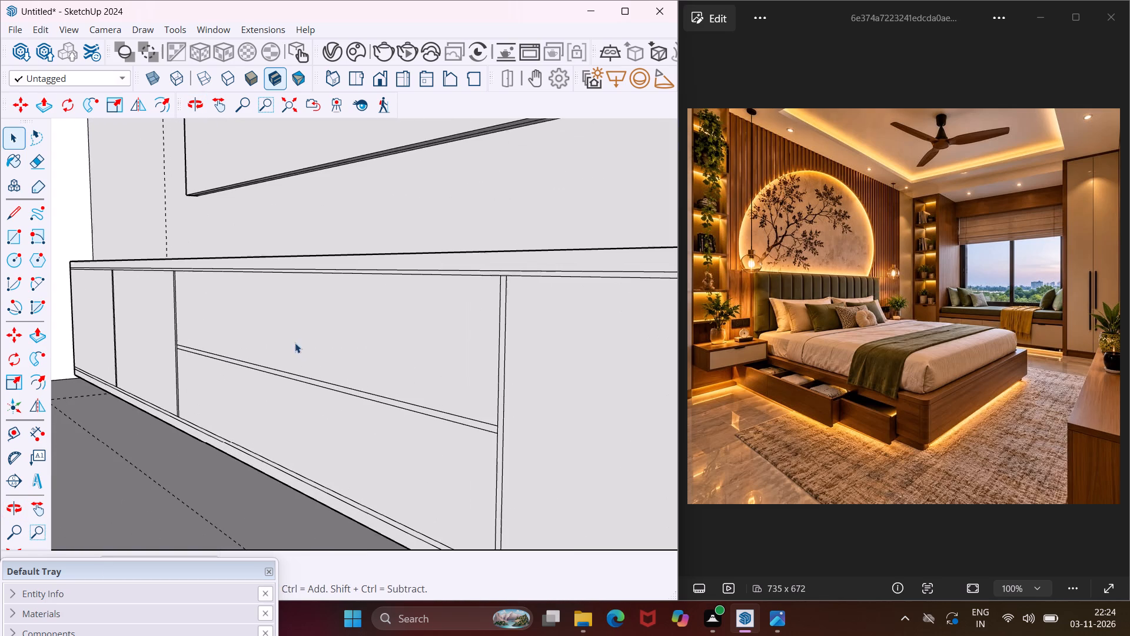
pyautogui.click(318, 349)
pyautogui.press('p')
pyautogui.click(319, 349)
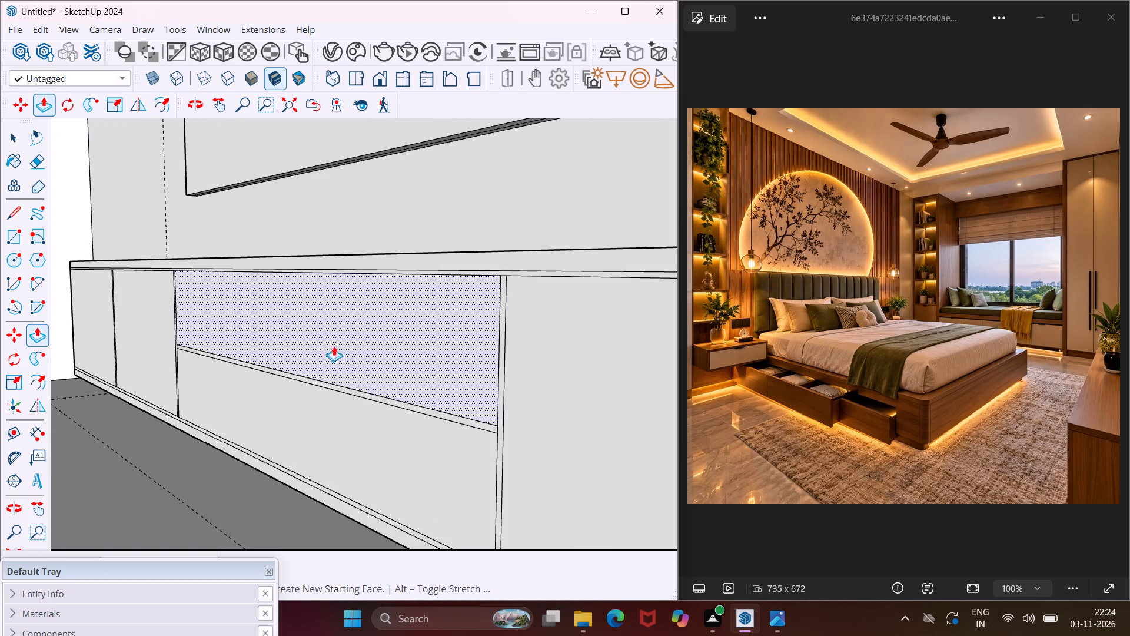
pyautogui.write("1'")
pyautogui.press('Return')
pyautogui.press('Escape')
pyautogui.press('space')
# Copy the floating cabinet's bottom rear edge 1" away from the wall along the underside.
pyautogui.moveTo(351, 348); pyautogui.dragTo(320, 380, button='middle')
pyautogui.scroll(-8, 313, 379)
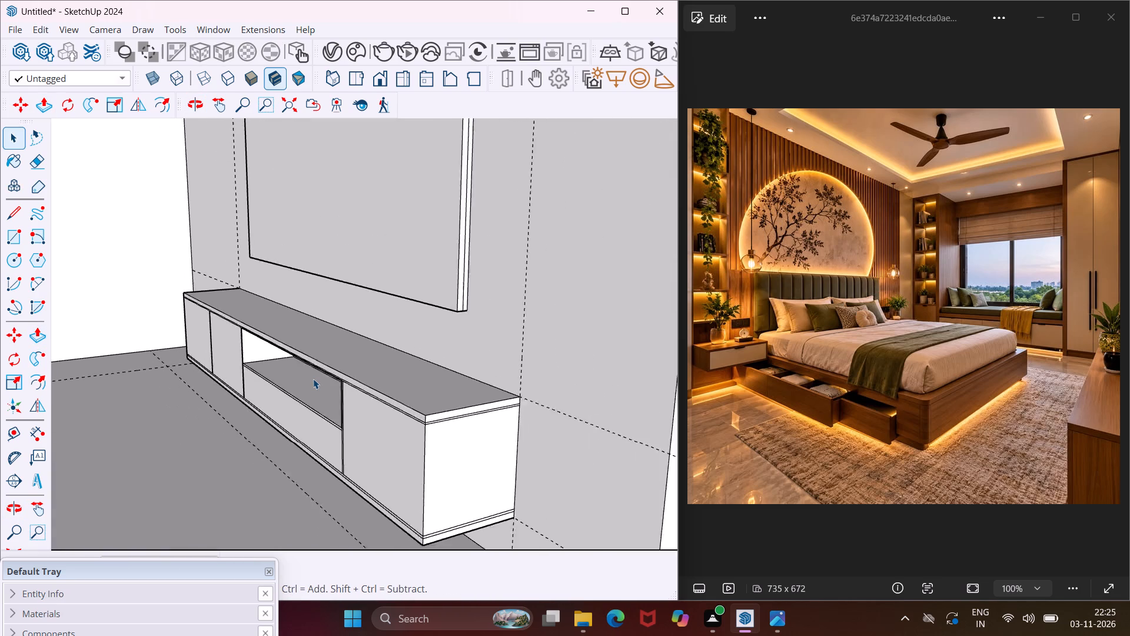
pyautogui.scroll(-6, 313, 379)
pyautogui.moveTo(336, 434); pyautogui.dragTo(312, 396, button='middle')
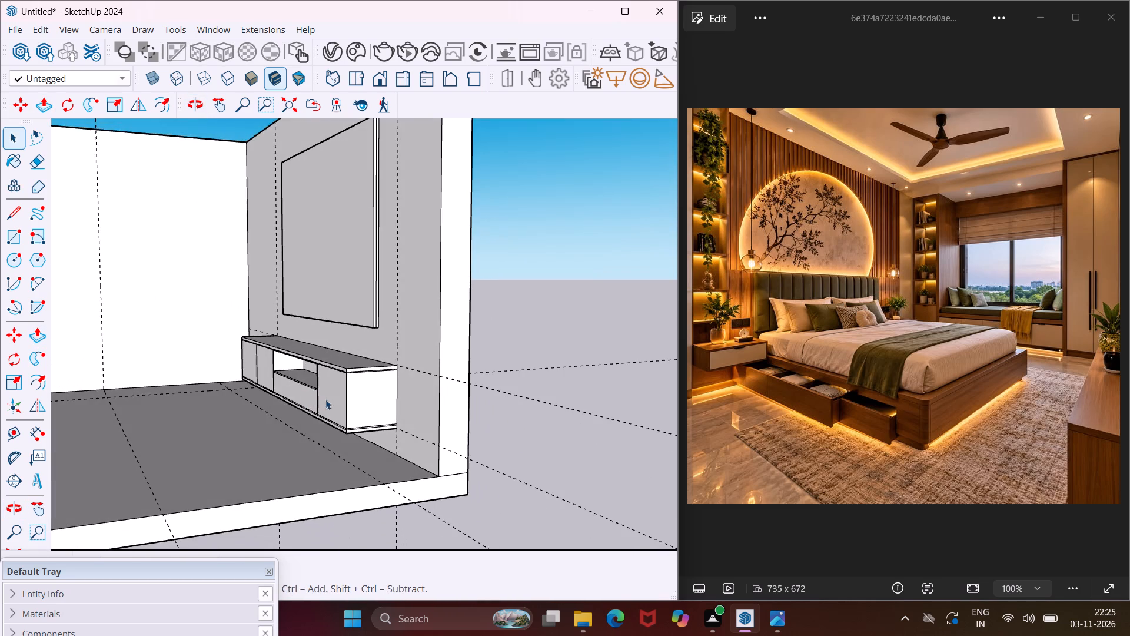
pyautogui.scroll(17, 377, 442)
pyautogui.moveTo(382, 446); pyautogui.dragTo(402, 418, button='middle')
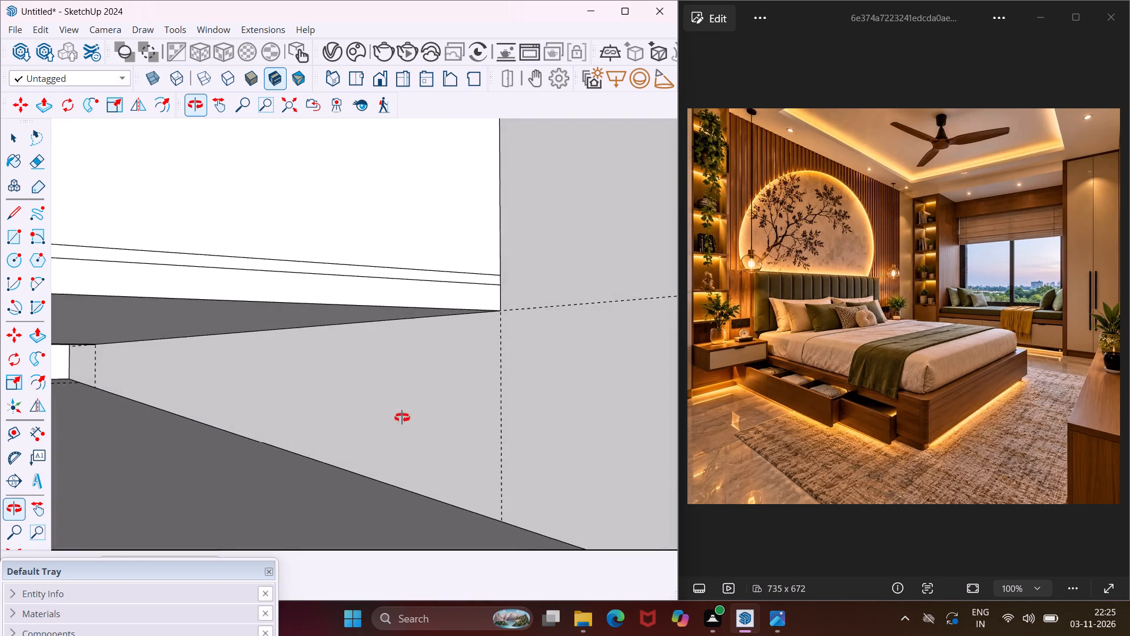
pyautogui.moveTo(402, 418); pyautogui.dragTo(408, 413, button='middle')
pyautogui.scroll(3, 448, 334)
pyautogui.click(468, 309)
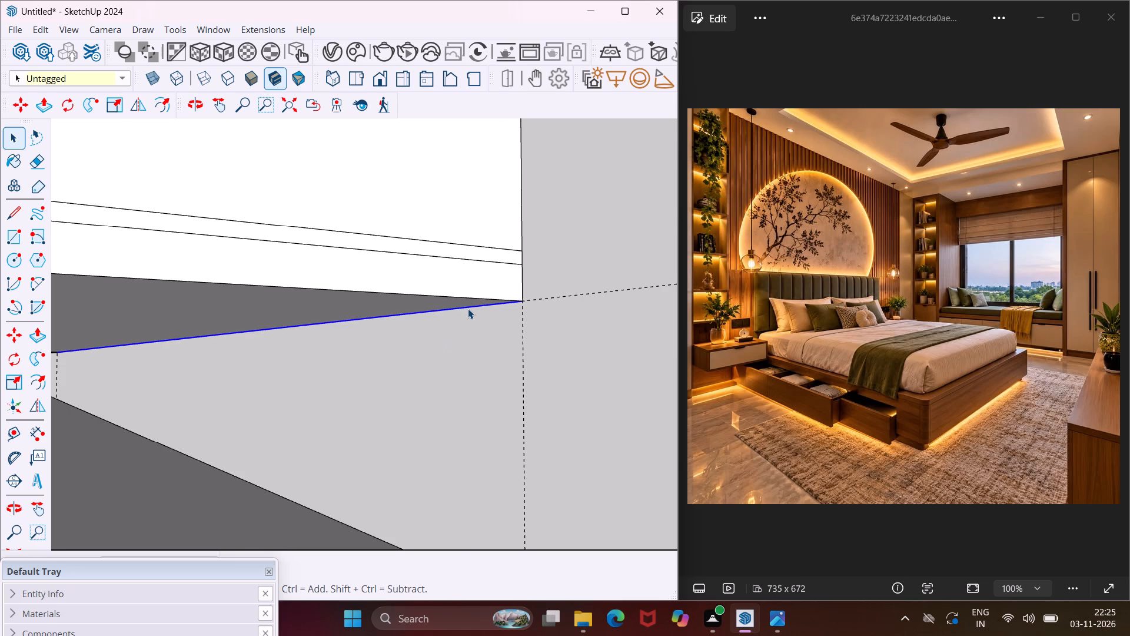
pyautogui.press('m')
pyautogui.click(521, 306)
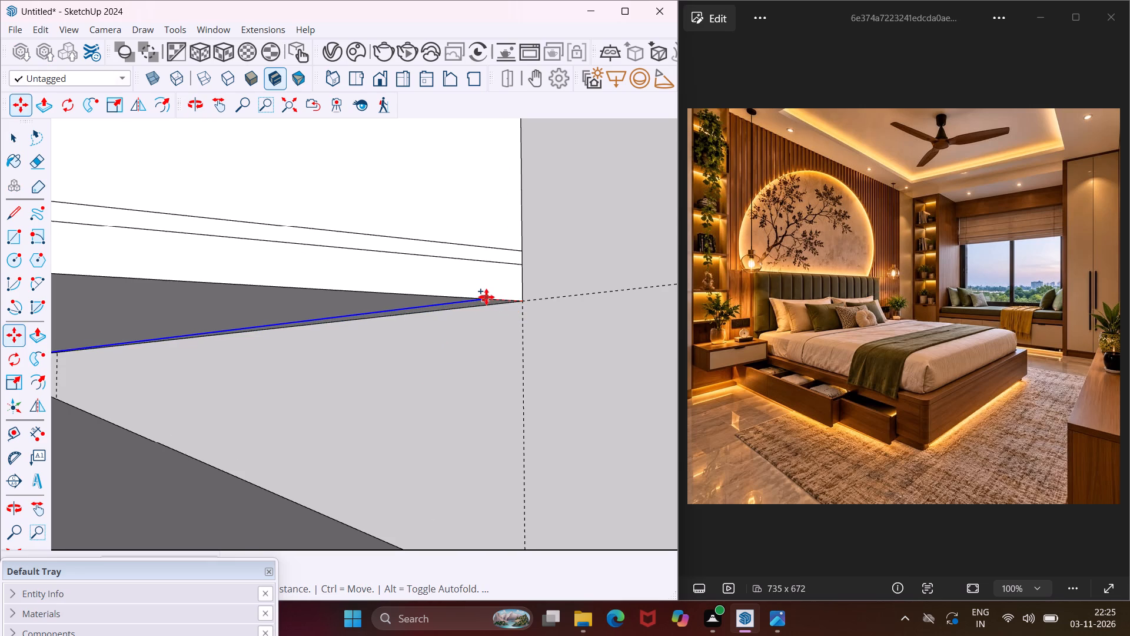
pyautogui.press('1')
pyautogui.hotkey('shift', '"')
pyautogui.press('Return')
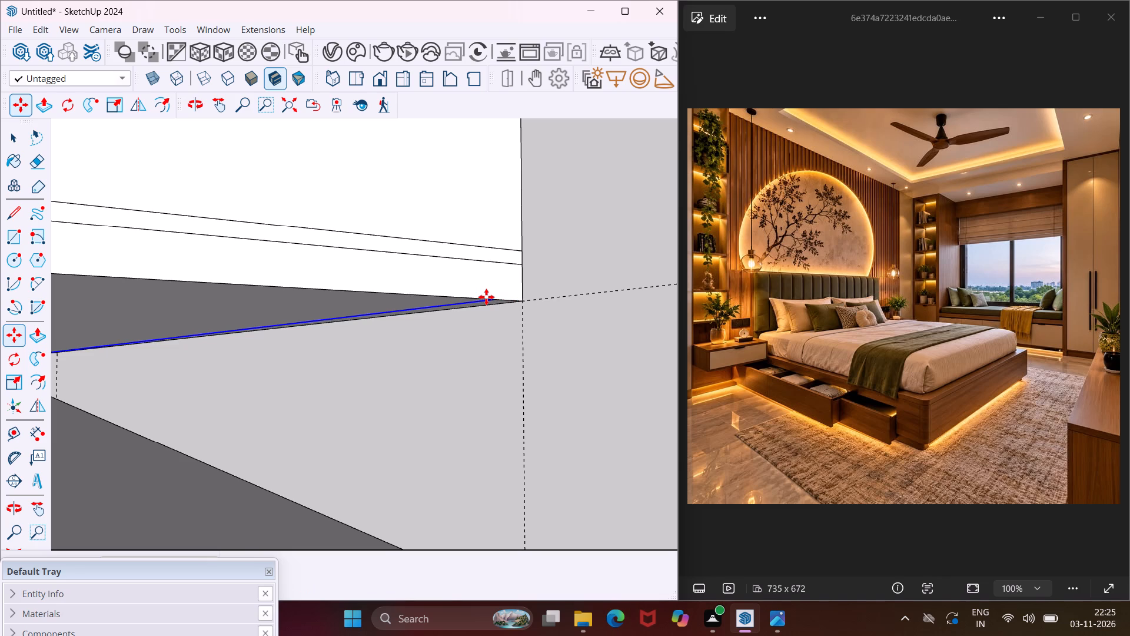
pyautogui.scroll(-5, 487, 297)
pyautogui.scroll(-11, 541, 307)
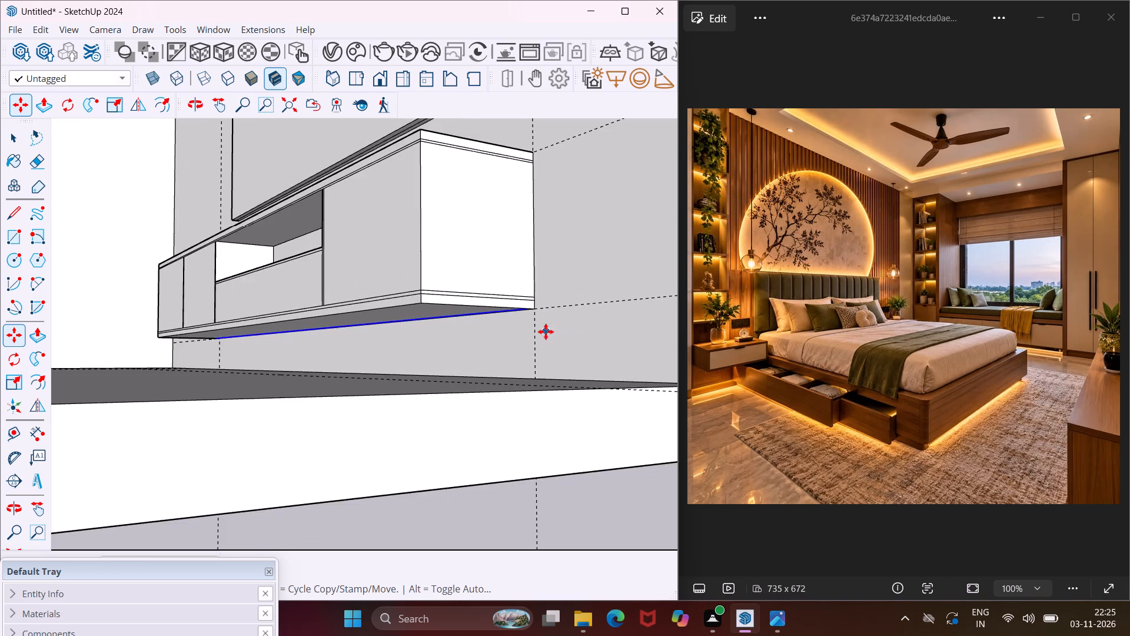
pyautogui.moveTo(546, 332); pyautogui.dragTo(522, 437, button='middle')
pyautogui.scroll(-18, 522, 438)
pyautogui.scroll(-4, 520, 446)
pyautogui.moveTo(490, 450); pyautogui.dragTo(434, 432, button='middle')
pyautogui.press('Escape')
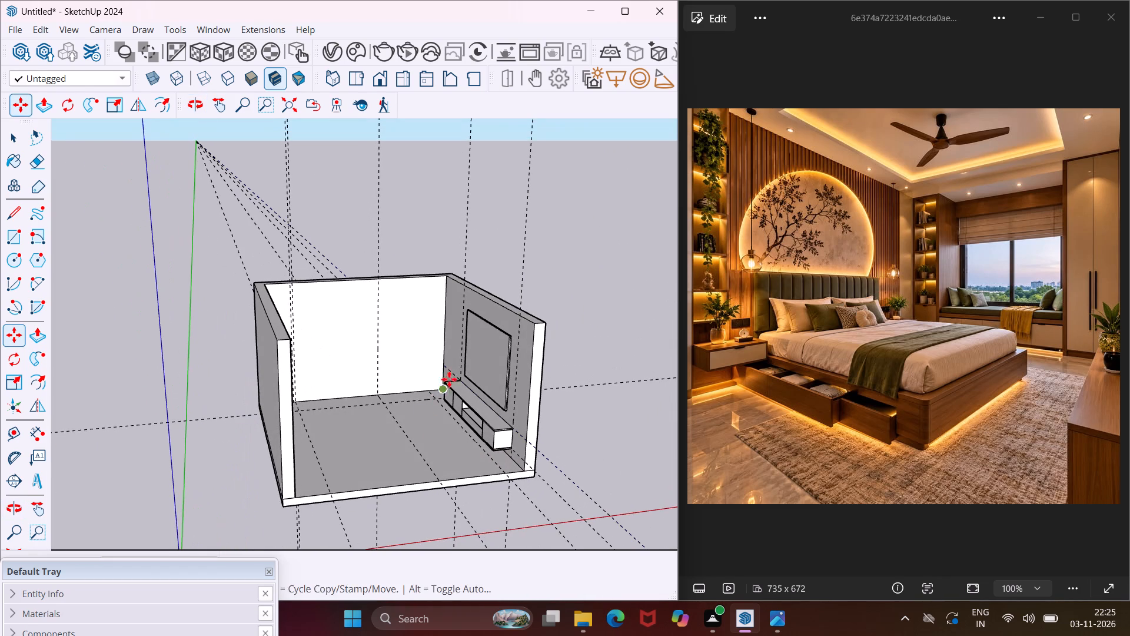
pyautogui.press('space')
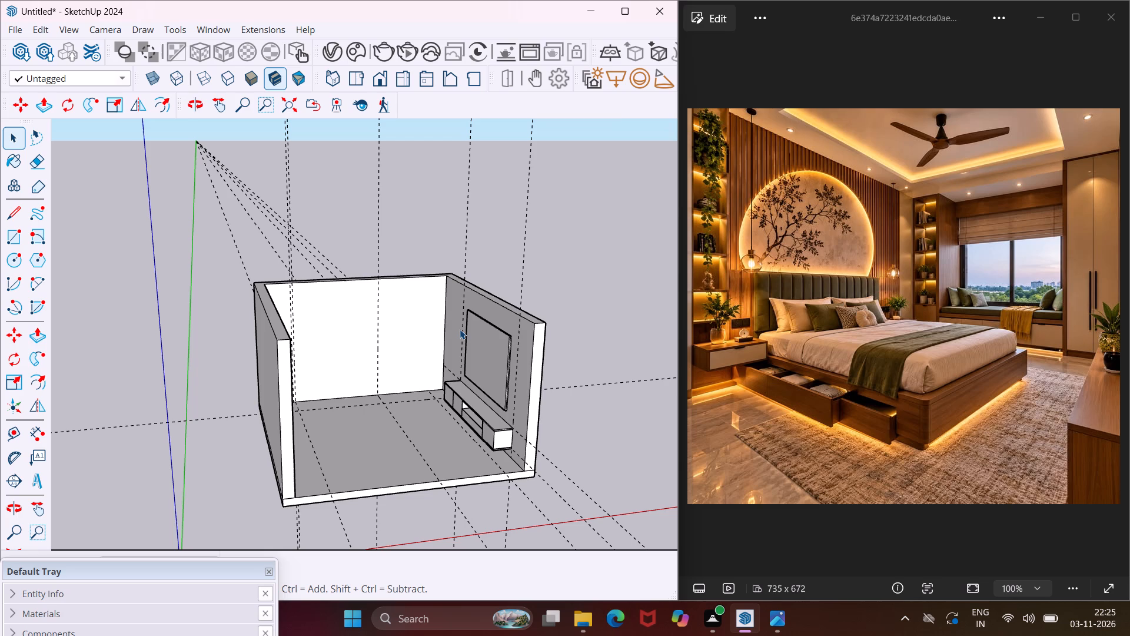
# Draw a rectangle on the floor from the far right room corner to the intersection of the two floor guides.
pyautogui.moveTo(444, 329); pyautogui.dragTo(456, 412, button='middle')
pyautogui.scroll(12, 420, 354)
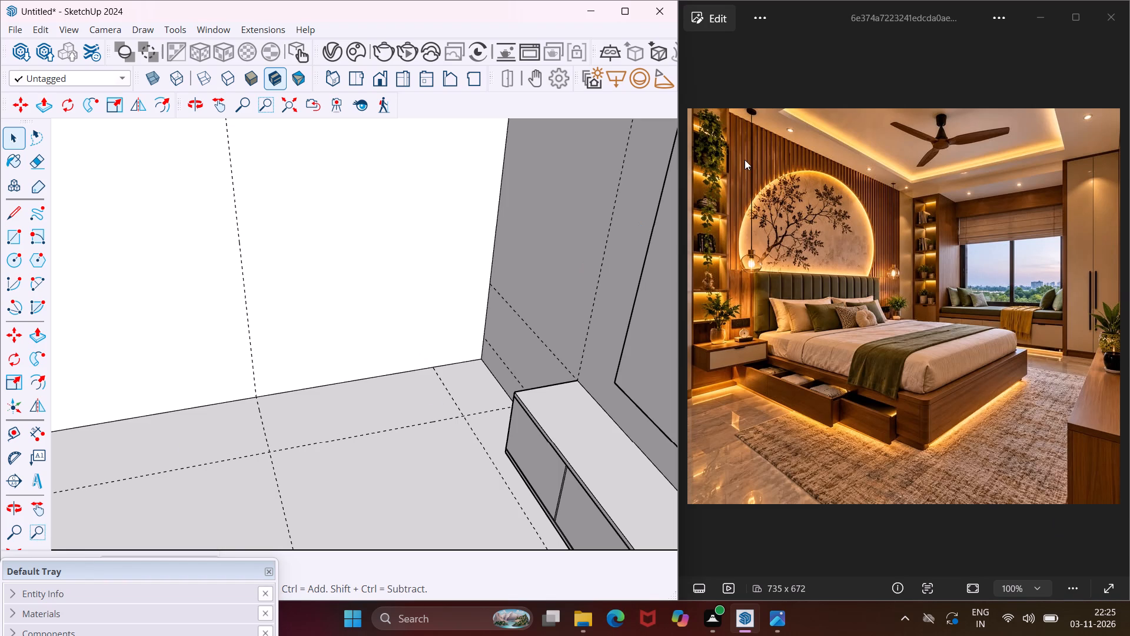
pyautogui.scroll(-7, 185, 430)
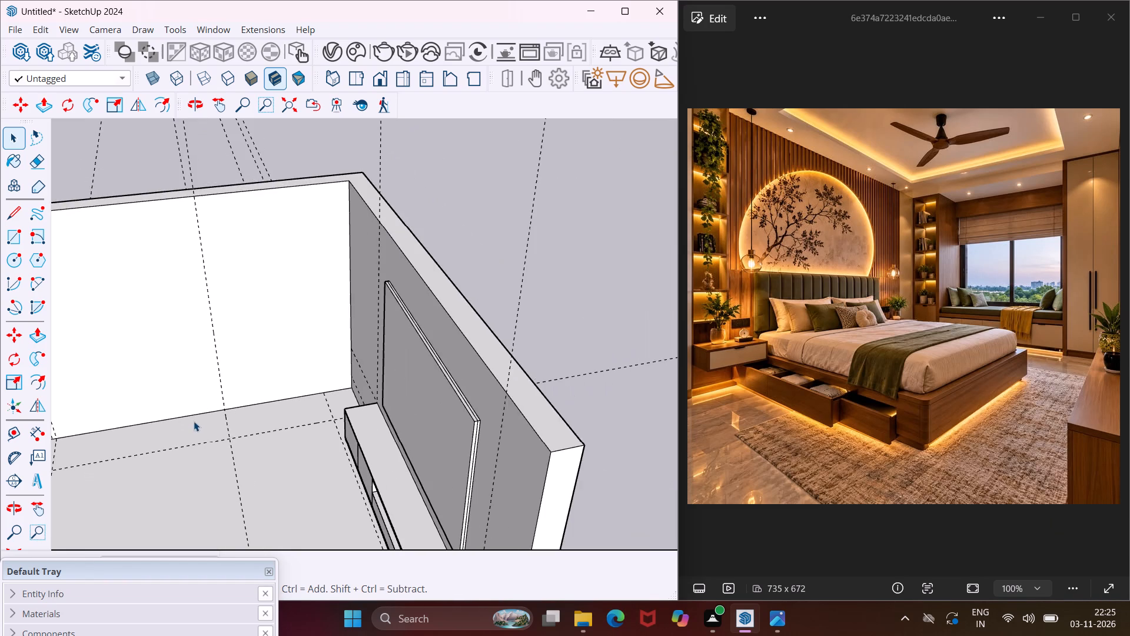
pyautogui.moveTo(194, 421); pyautogui.dragTo(275, 443, button='middle')
pyautogui.scroll(-5, 275, 443)
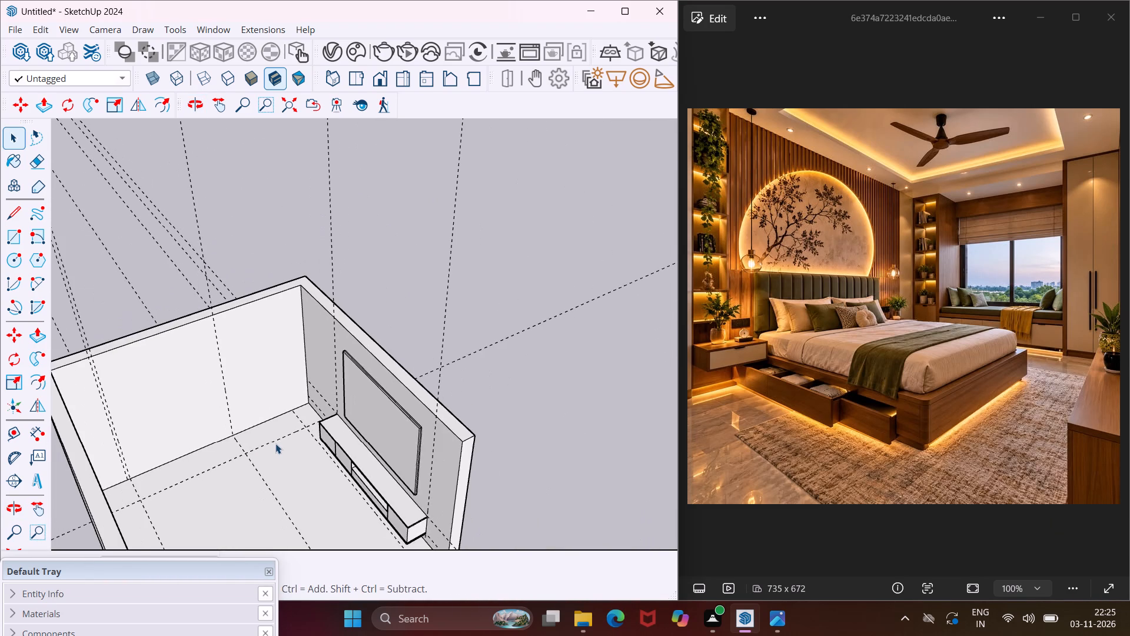
pyautogui.click(7, 232)
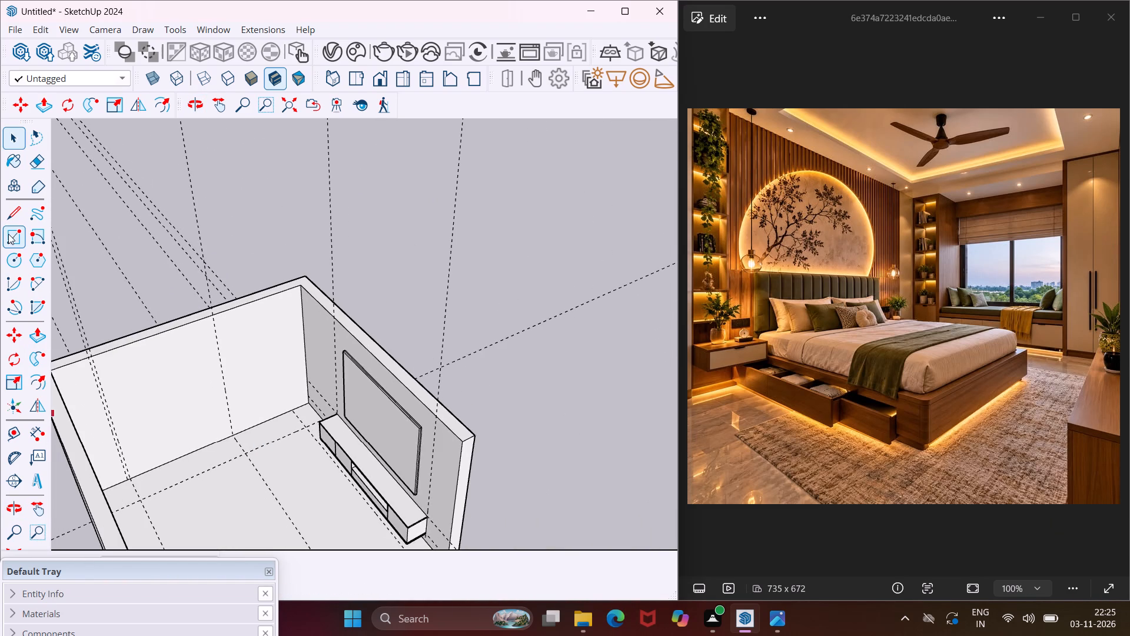
pyautogui.moveTo(145, 479); pyautogui.dragTo(146, 505, button='middle')
pyautogui.scroll(3, 233, 464)
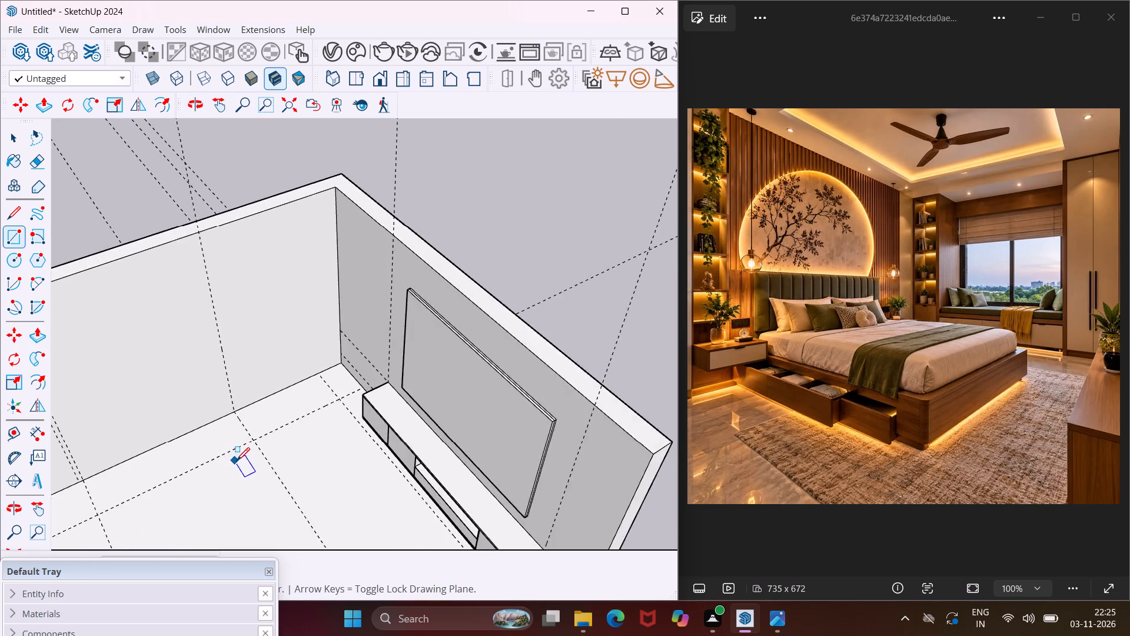
pyautogui.scroll(8, 237, 461)
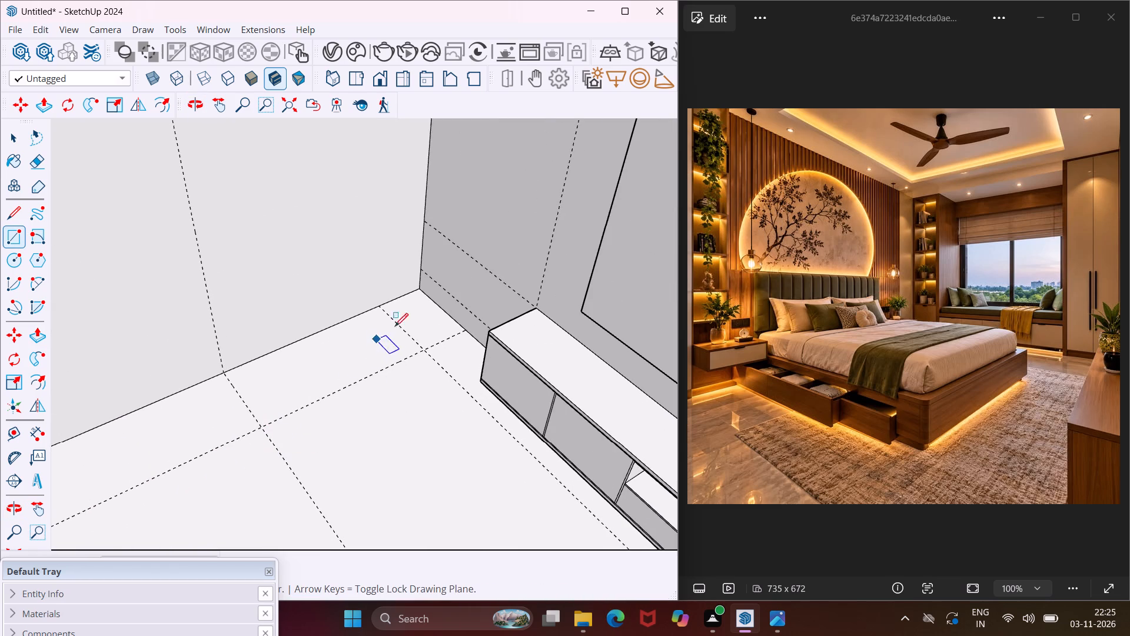
pyautogui.click(417, 290)
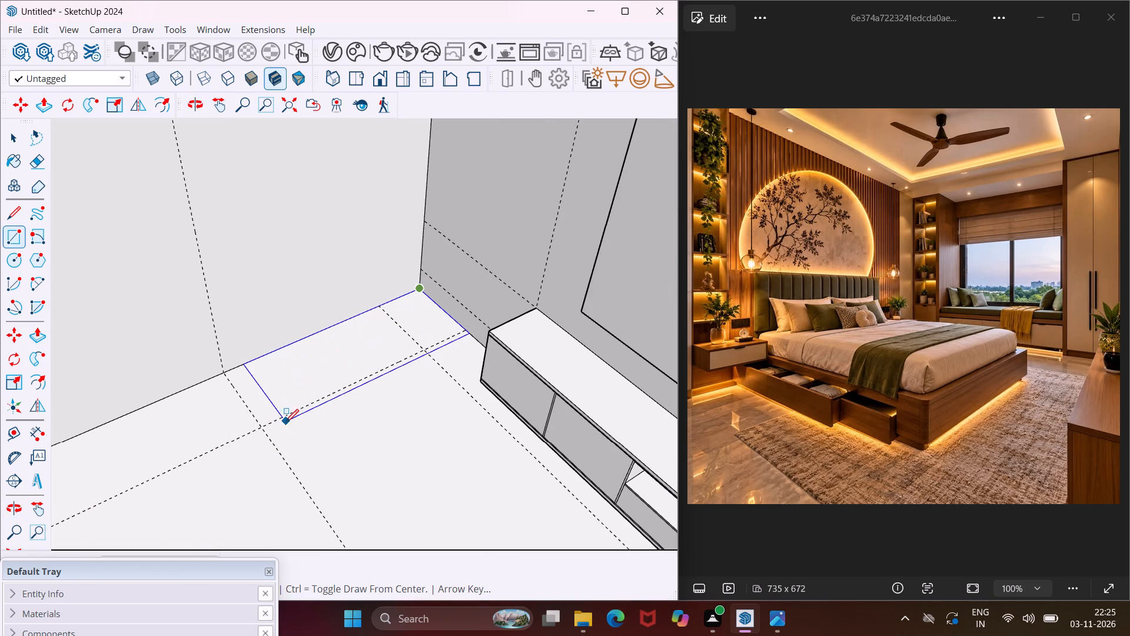
pyautogui.click(264, 430)
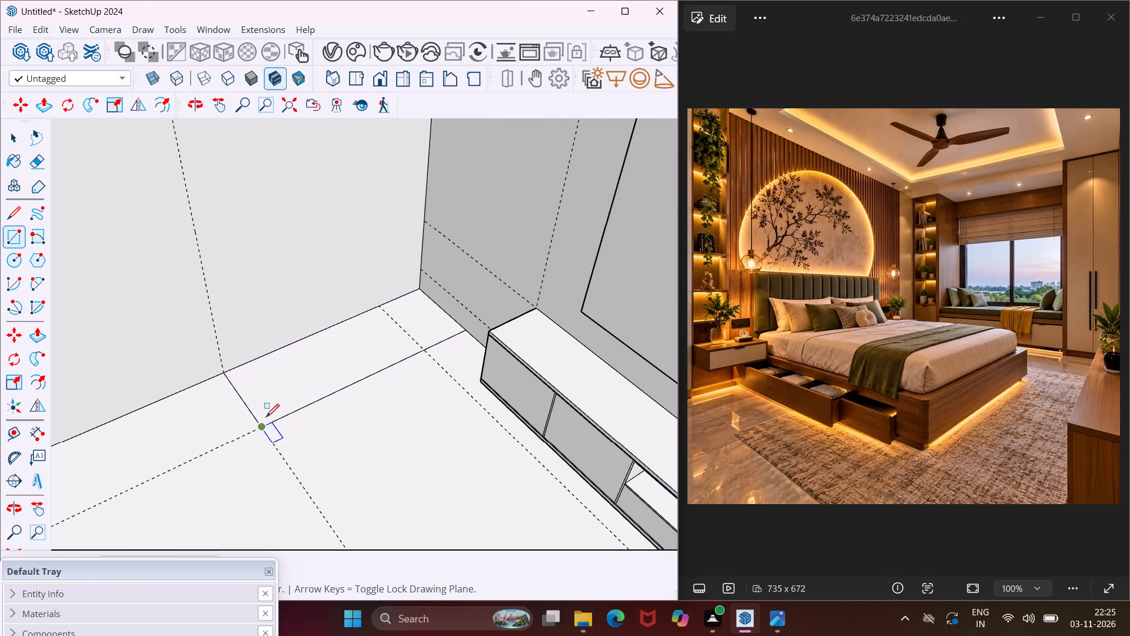
pyautogui.press('Escape')
pyautogui.press('space')
# Extrude the corner floor rectangle up to the top of the walls as a tall wardrobe block.
pyautogui.click(310, 392)
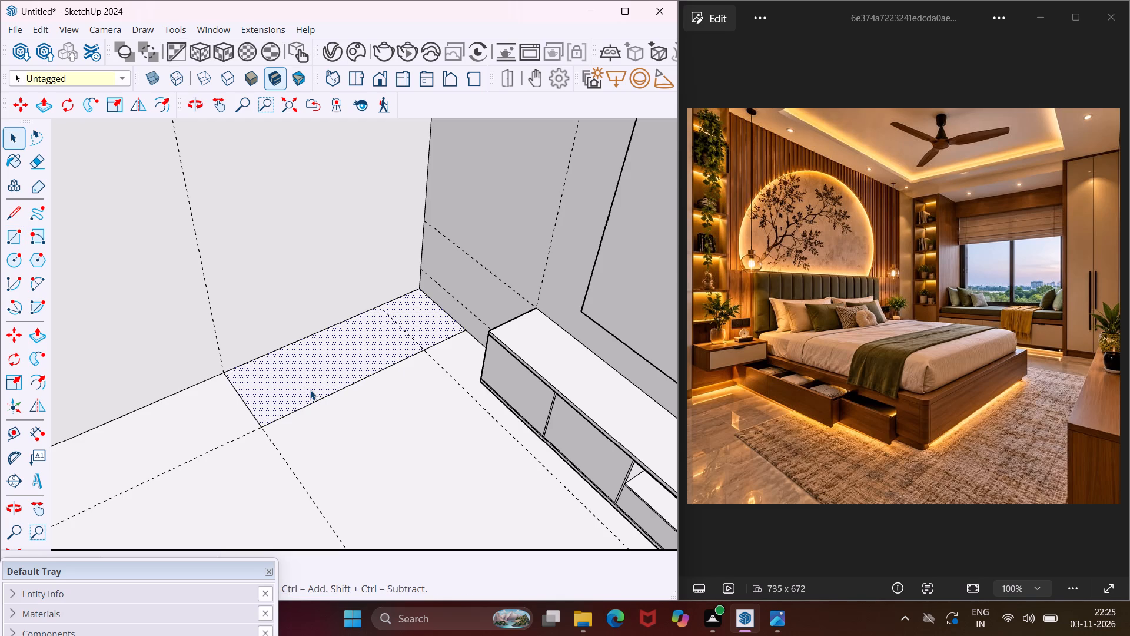
pyautogui.press('p')
pyautogui.click(310, 390)
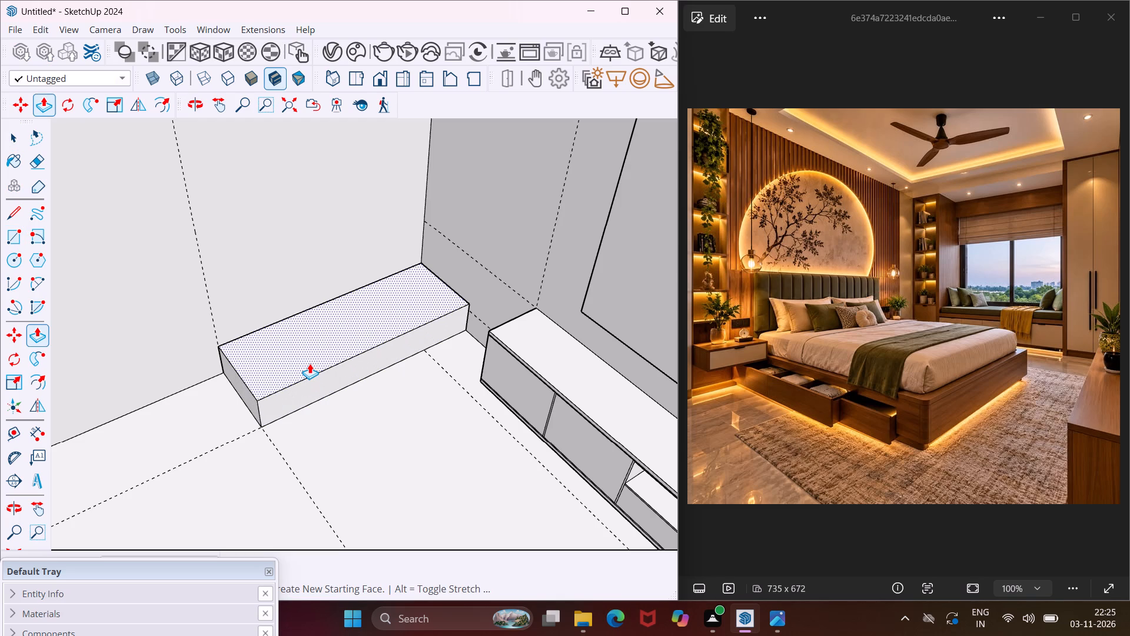
pyautogui.scroll(-7, 310, 363)
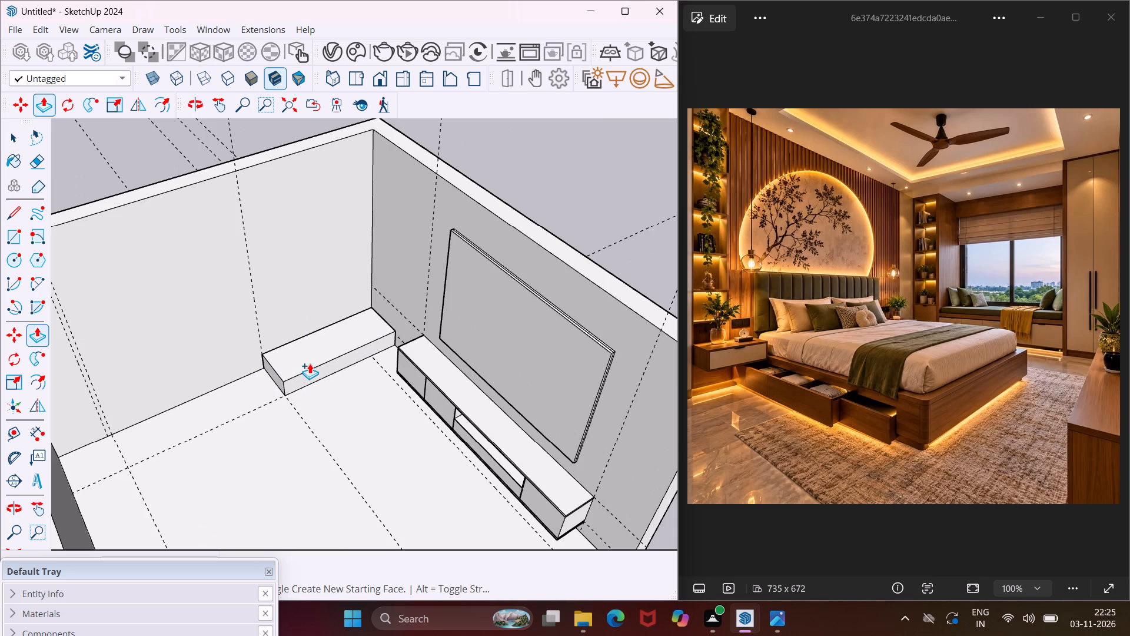
pyautogui.scroll(-3, 296, 334)
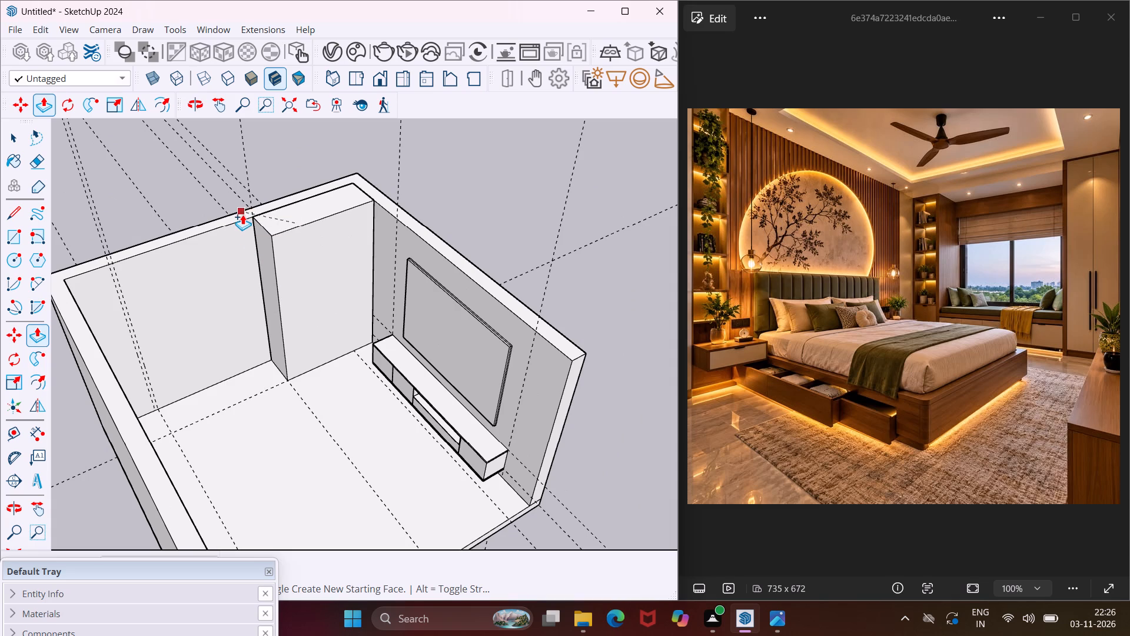
pyautogui.click(242, 214)
# Push a new copy of the wardrobe block's top face 9'8" downward to mark a low base strip.
pyautogui.scroll(2, 284, 230)
pyautogui.click(284, 228)
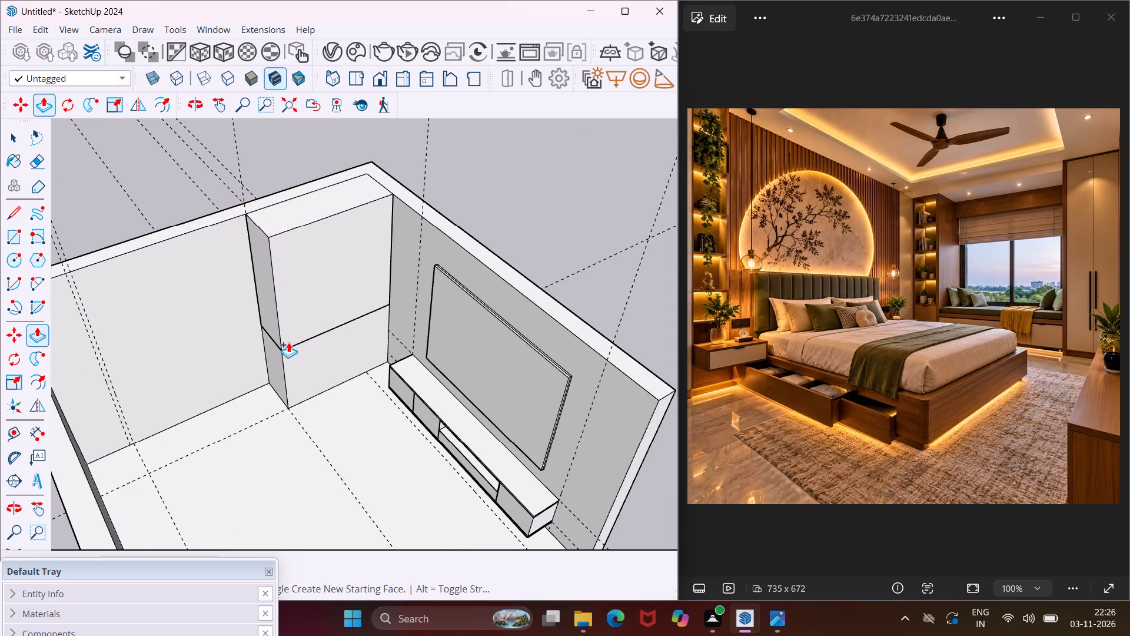
pyautogui.write('9\'8"')
pyautogui.press('Return')
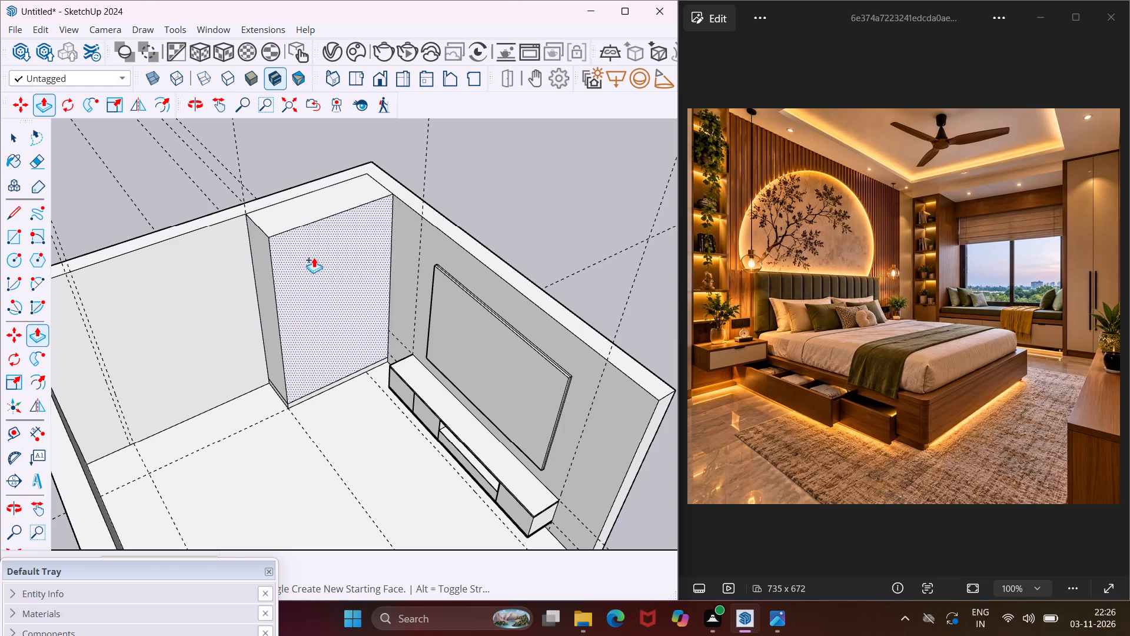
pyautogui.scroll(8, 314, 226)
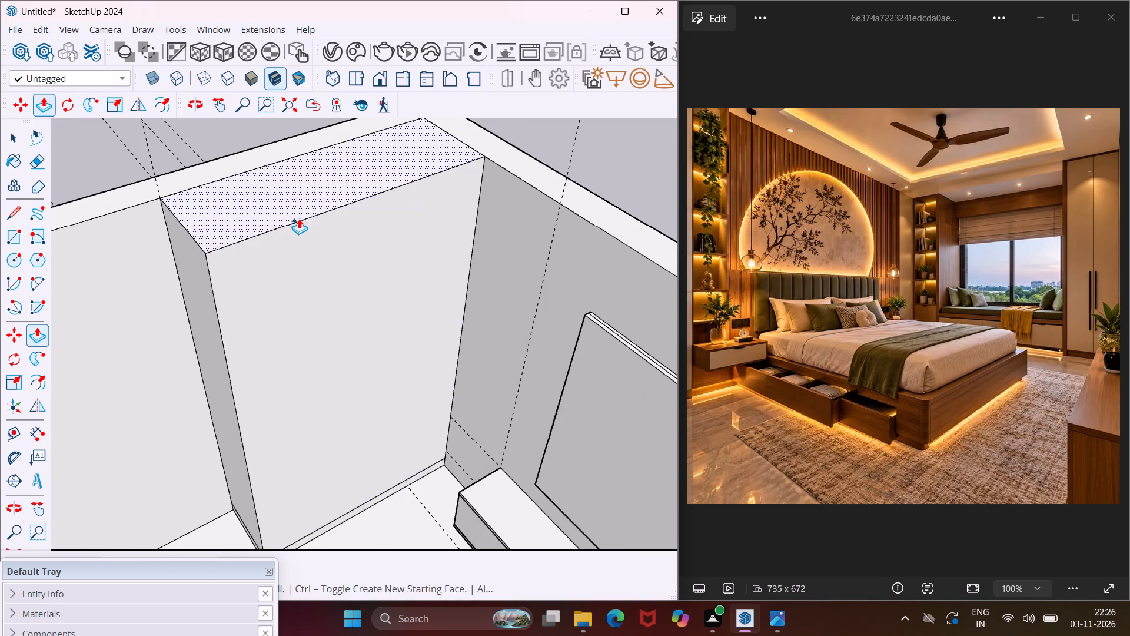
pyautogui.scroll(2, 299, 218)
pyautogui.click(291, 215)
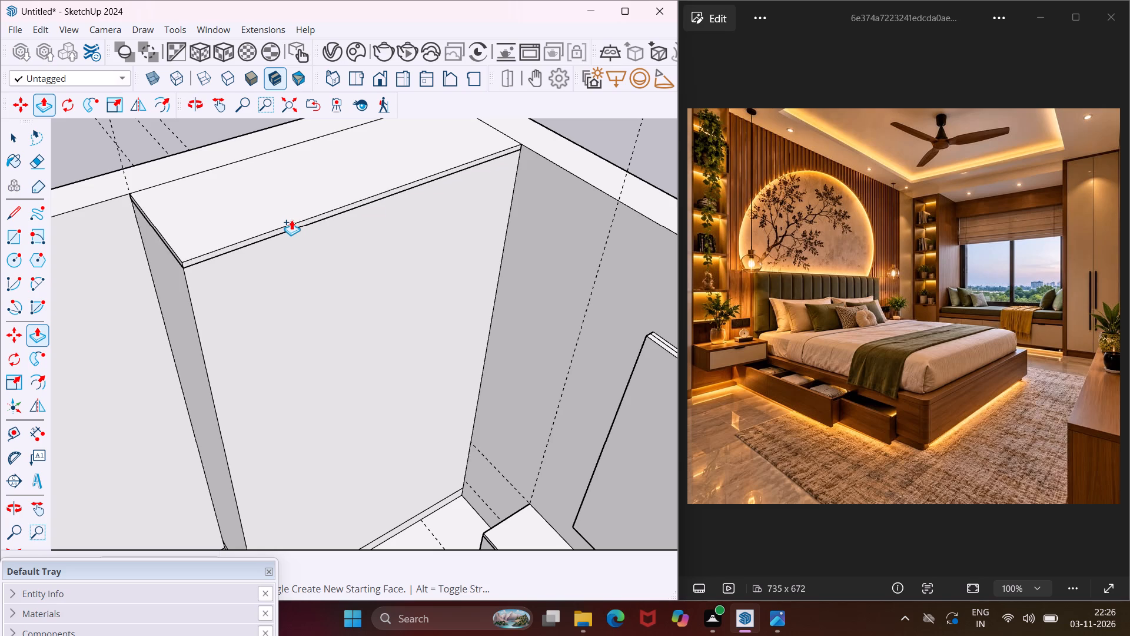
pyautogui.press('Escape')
# Offset the outline of the wardrobe's front face above the base strip inward to form a narrow frame.
pyautogui.press('space')
pyautogui.click(280, 263)
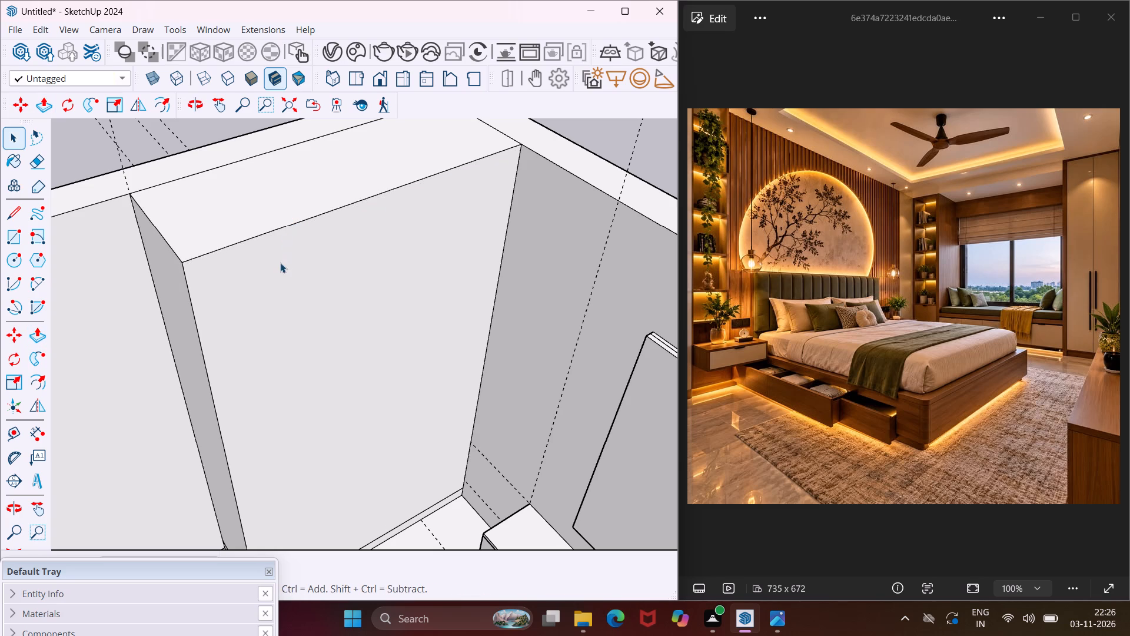
pyautogui.moveTo(36, 378); pyautogui.dragTo(62, 370)
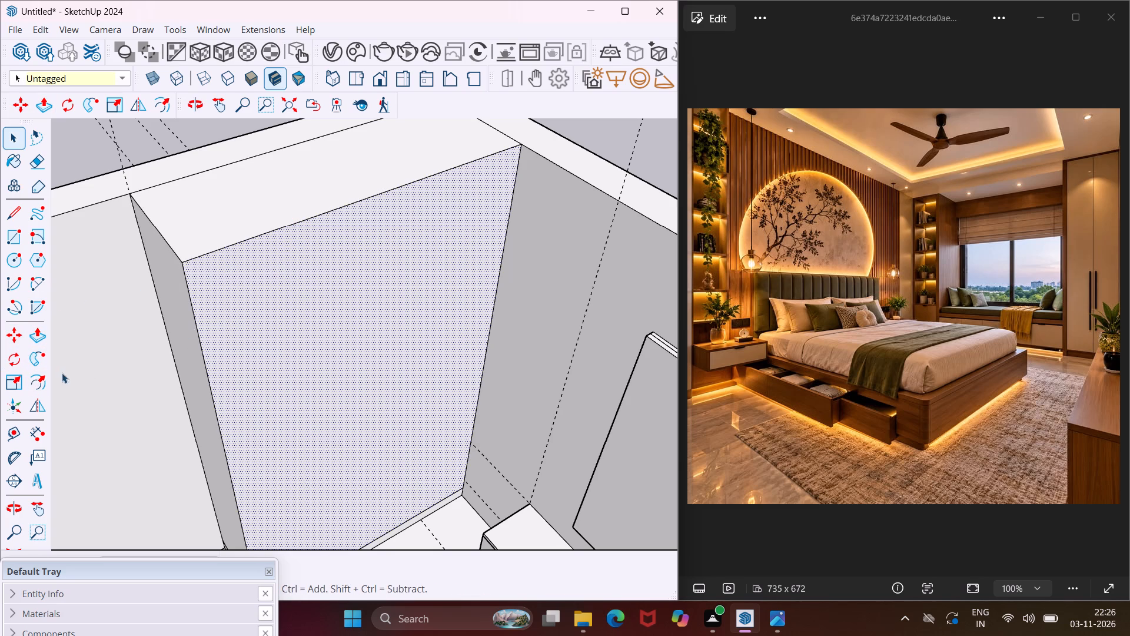
pyautogui.click(37, 380)
pyautogui.click(213, 340)
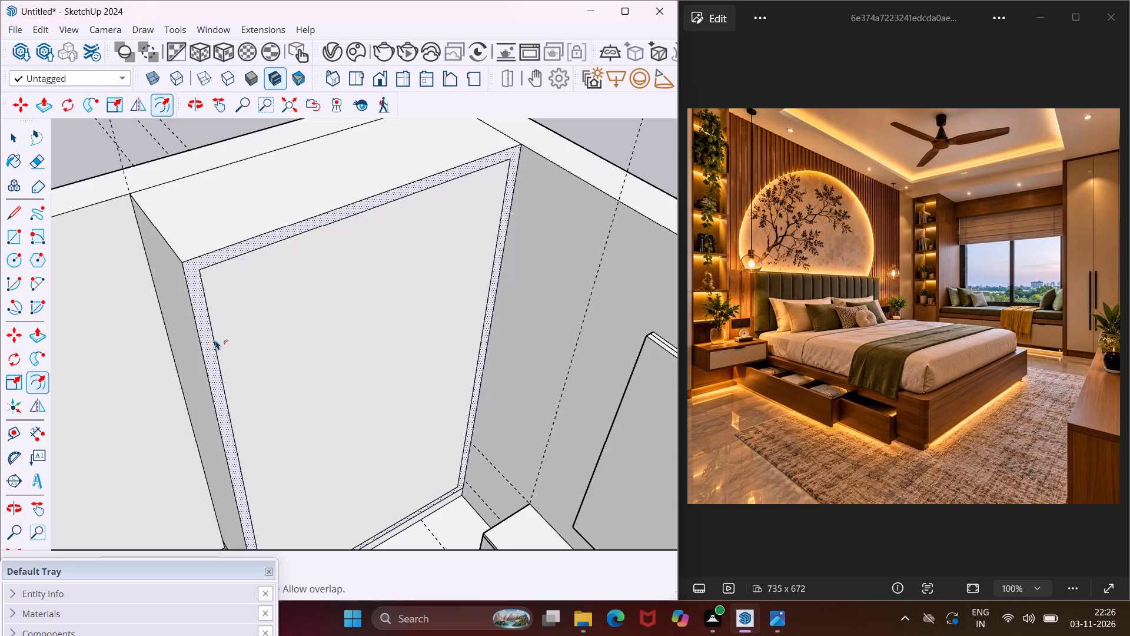
pyautogui.press('Escape')
pyautogui.press('space')
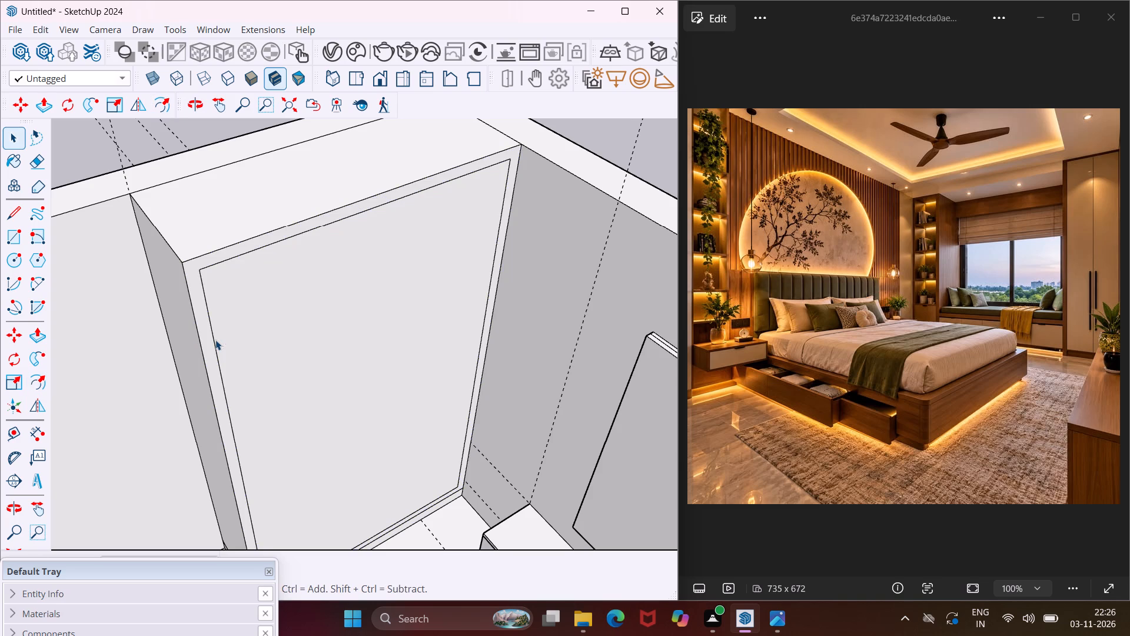
# Draw a vertical line down the wardrobe's inner front panel, from its top edge midpoint to its bottom edge midpoint.
pyautogui.scroll(-3, 254, 309)
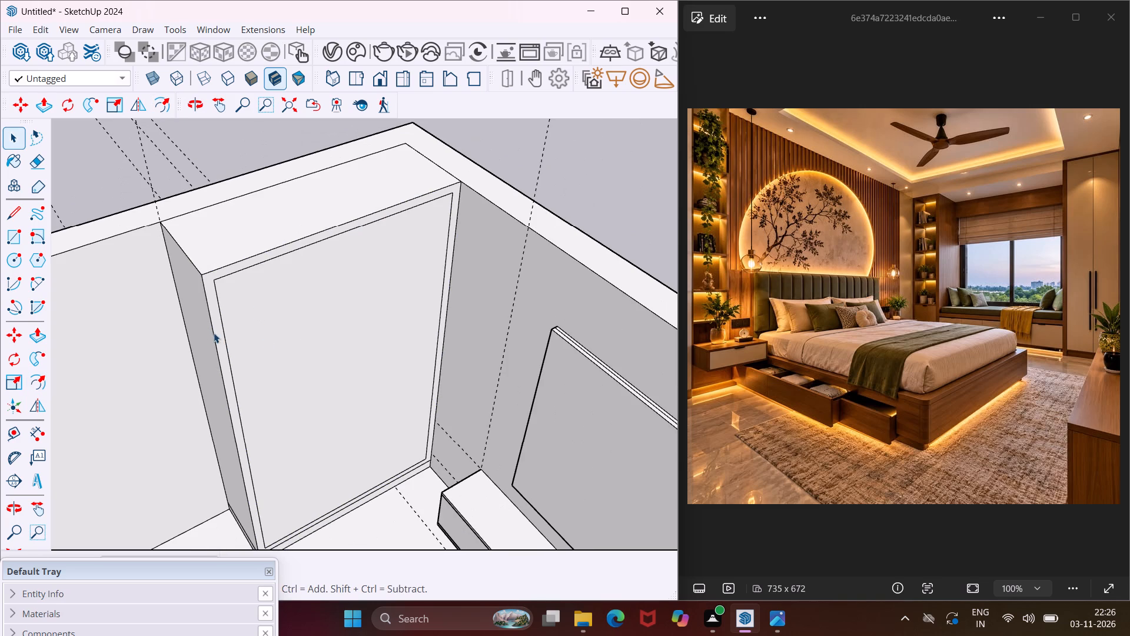
pyautogui.moveTo(279, 295); pyautogui.dragTo(214, 264, button='middle')
pyautogui.scroll(-1, 213, 257)
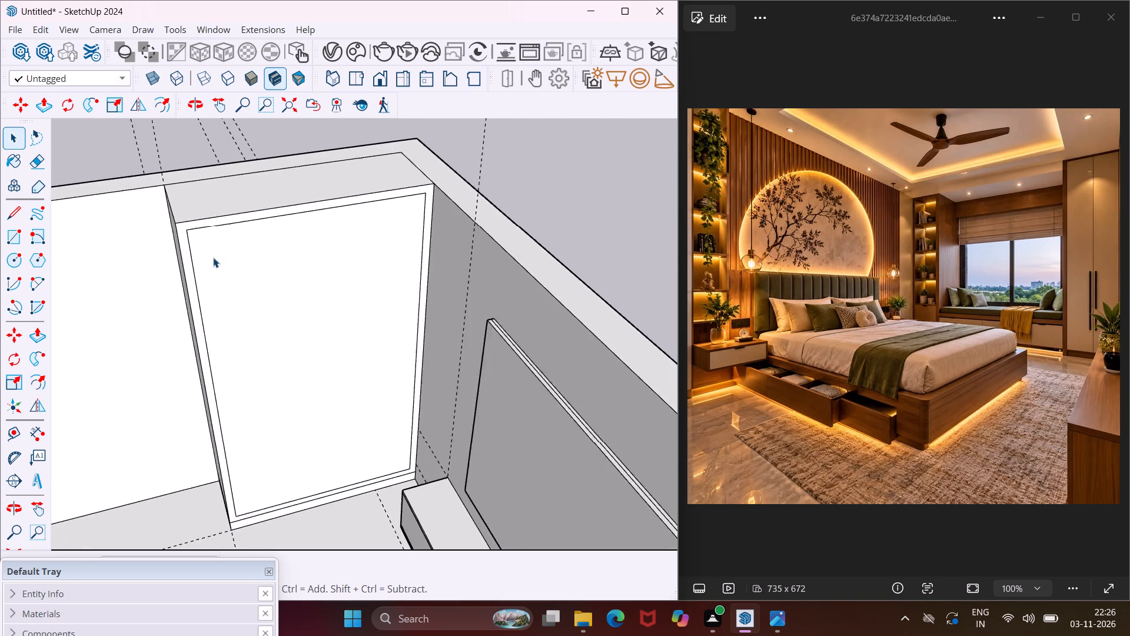
pyautogui.scroll(-4, 213, 257)
pyautogui.click(12, 214)
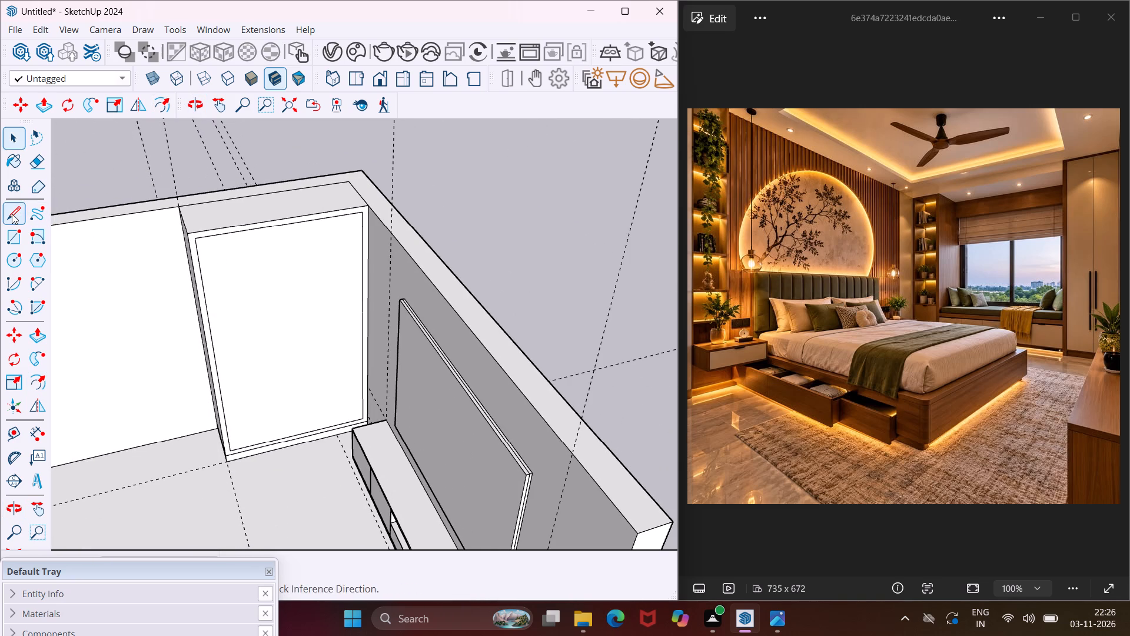
pyautogui.scroll(2, 279, 230)
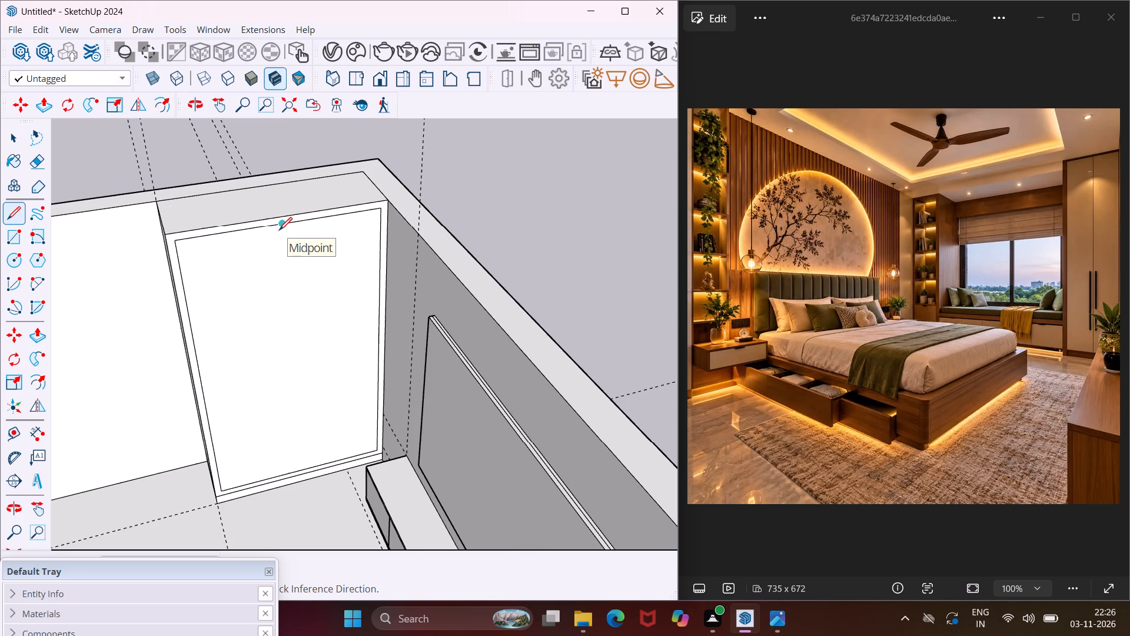
pyautogui.click(279, 229)
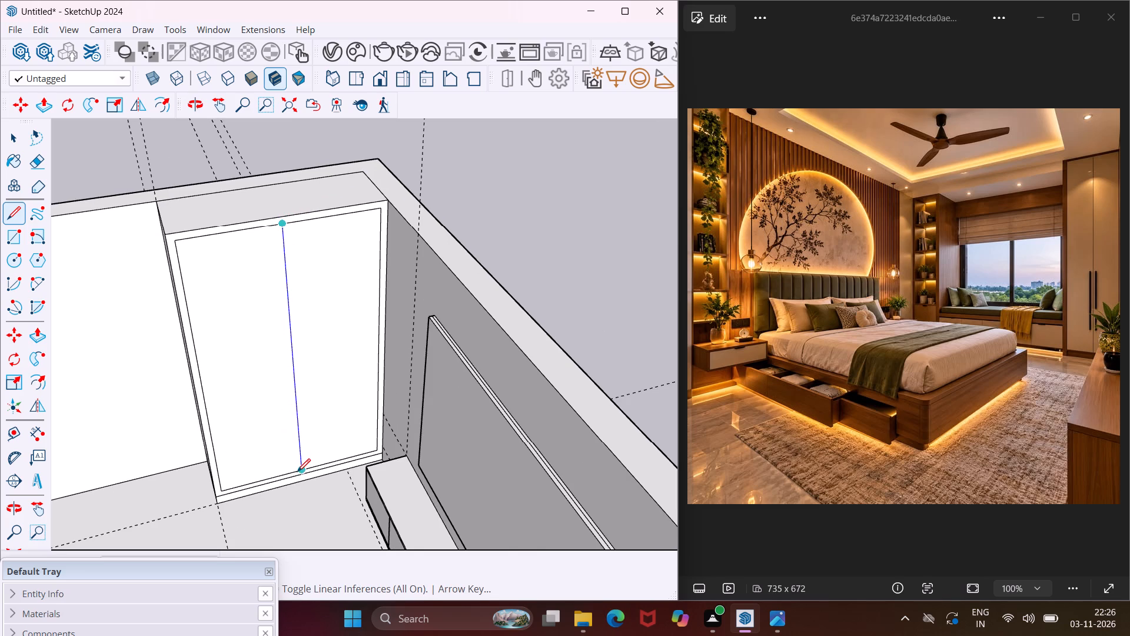
pyautogui.click(298, 473)
pyautogui.press('Escape')
pyautogui.press('space')
# Copy the wardrobe's vertical centre line 0.4" sideways along the red axis to form a narrow gap between the doors.
pyautogui.scroll(2, 282, 237)
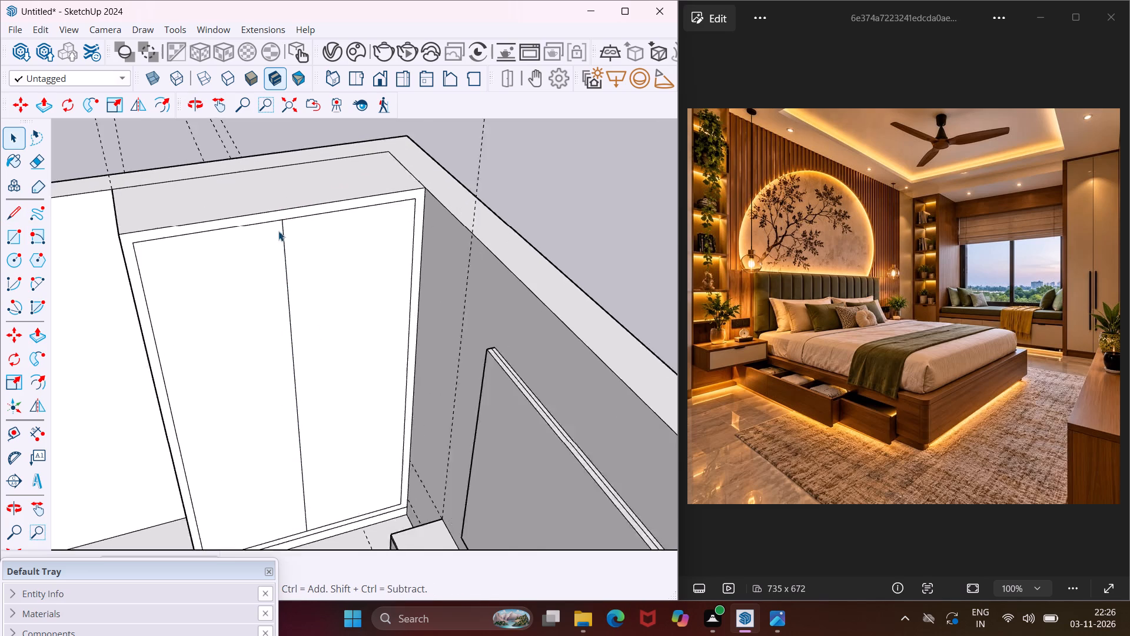
pyautogui.scroll(7, 278, 231)
pyautogui.click(289, 238)
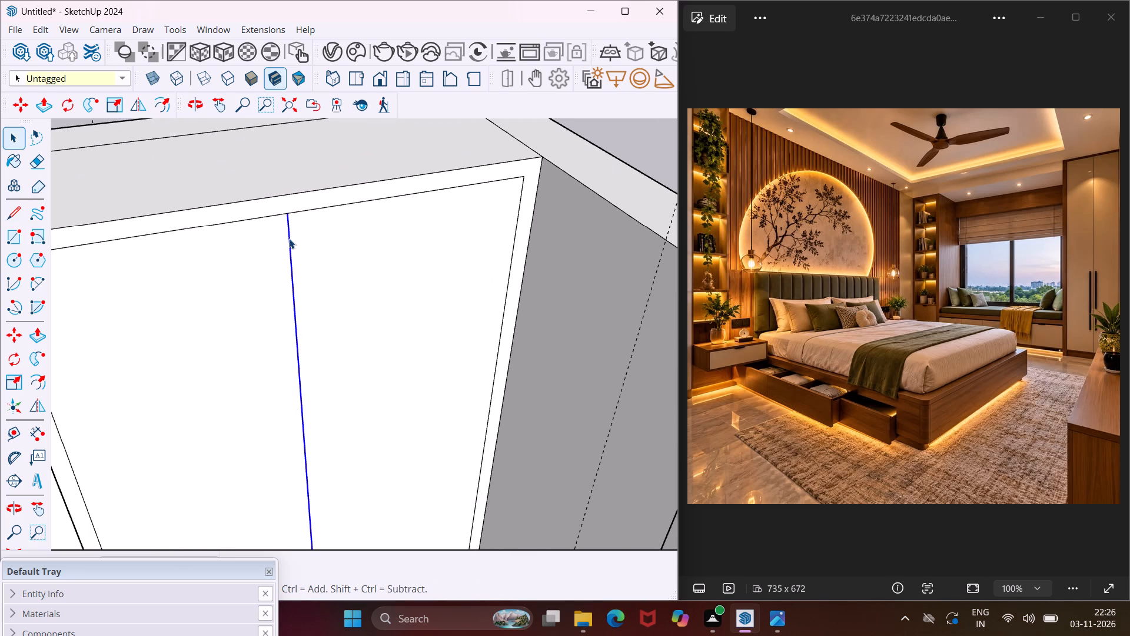
pyautogui.press('m')
pyautogui.scroll(3, 287, 230)
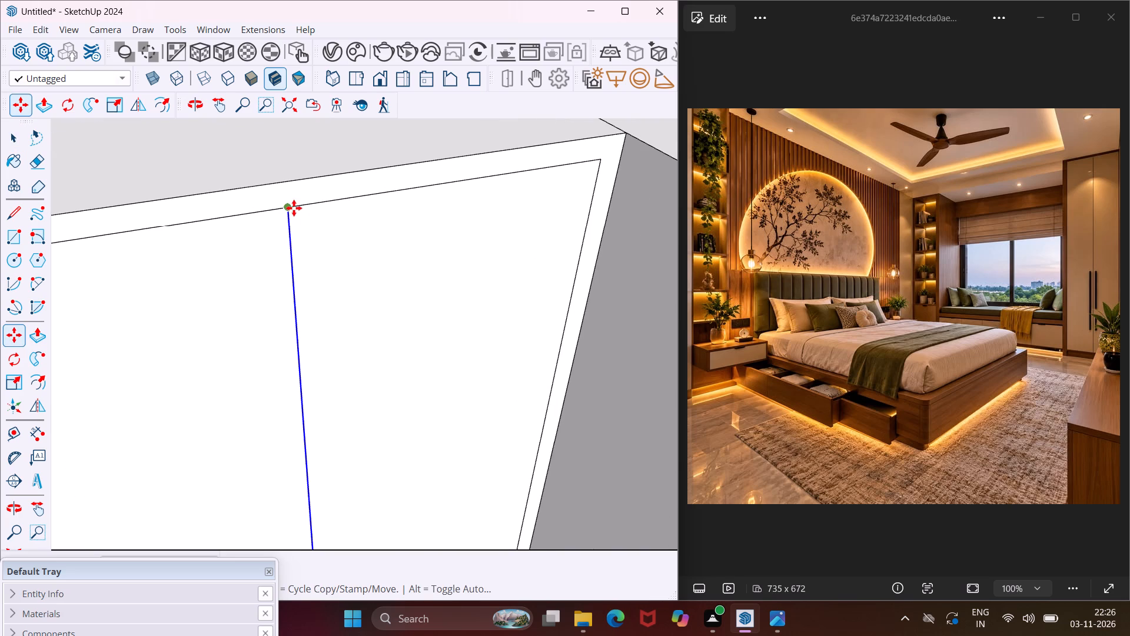
pyautogui.click(289, 208)
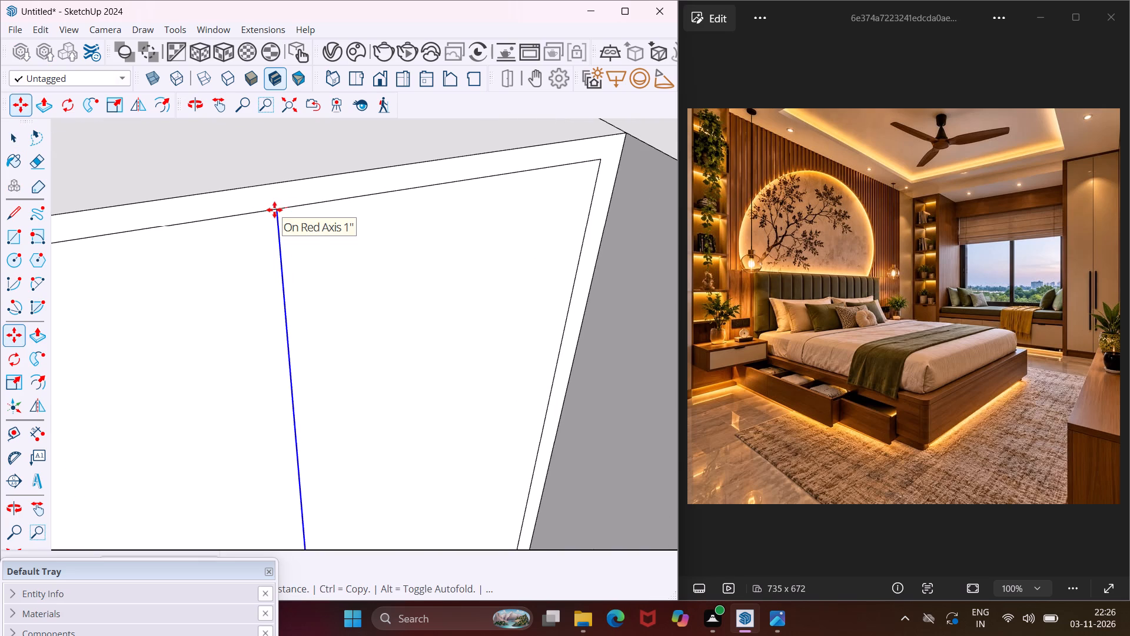
pyautogui.write('.4"')
pyautogui.press('Return')
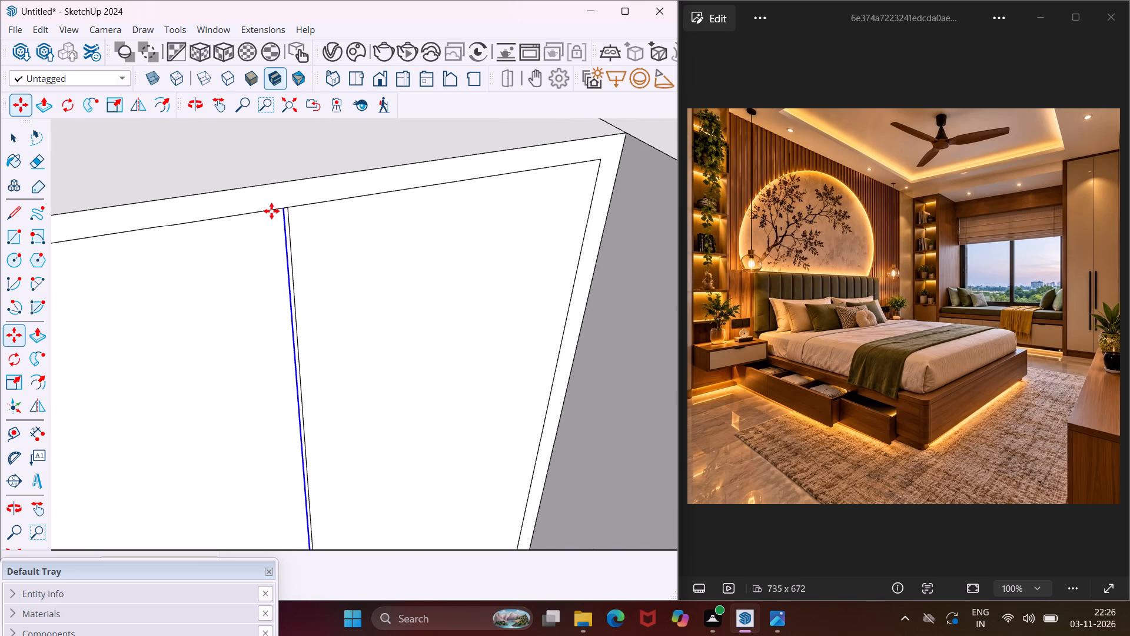
pyautogui.press('Escape')
pyautogui.press('space')
# Draw a rectangle on the floor from the far left room corner to the intersection of the two floor guides.
pyautogui.scroll(-9, 305, 191)
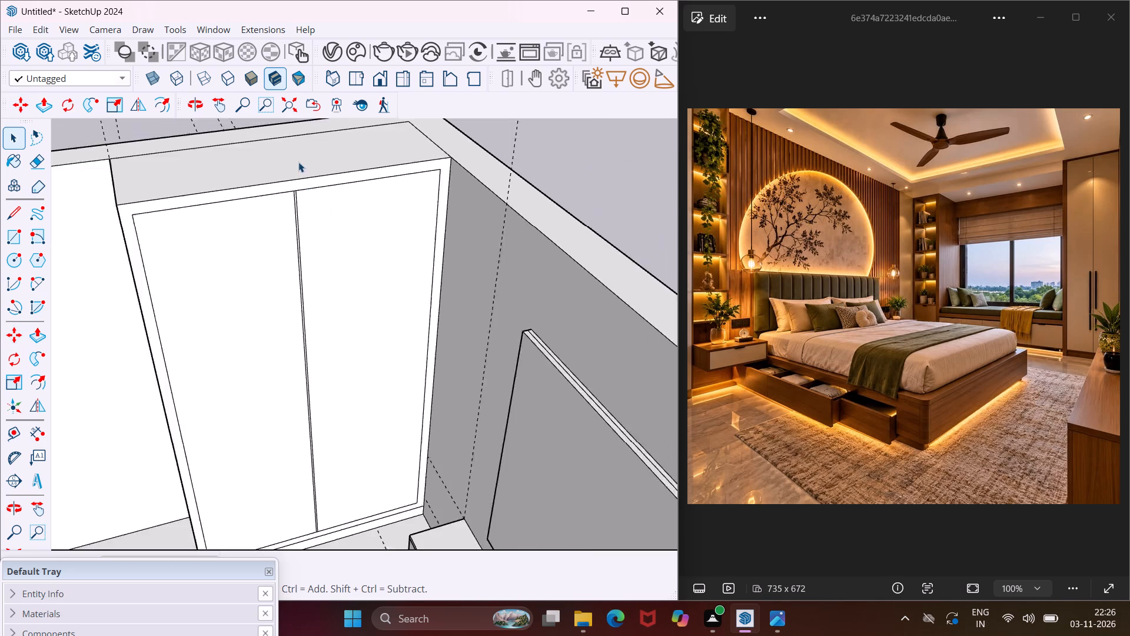
pyautogui.scroll(-8, 298, 162)
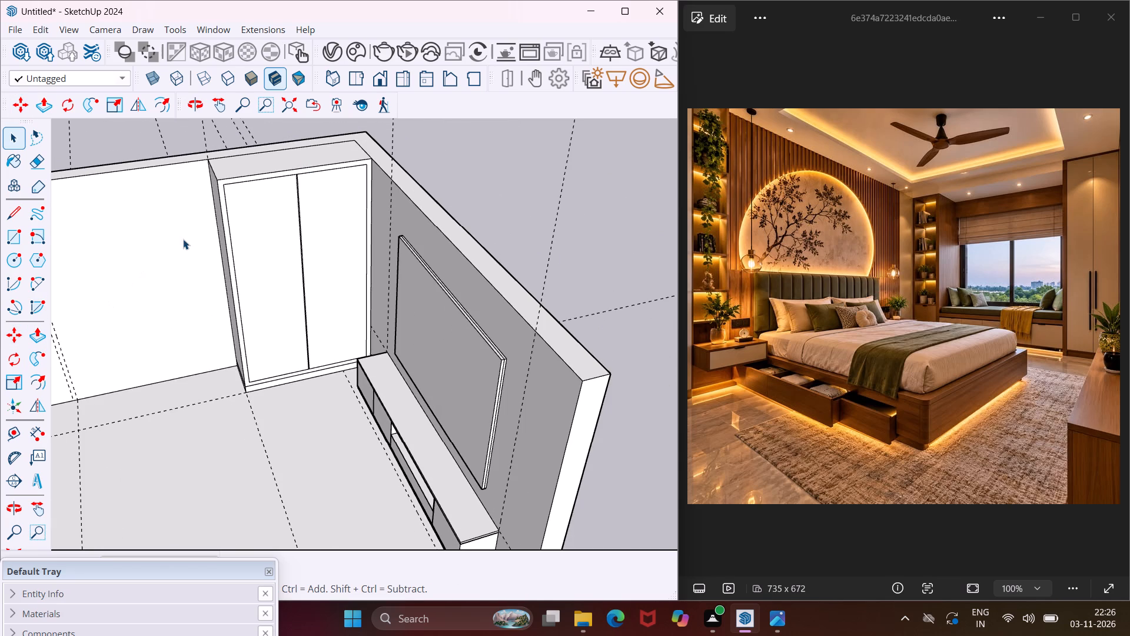
pyautogui.moveTo(188, 242); pyautogui.dragTo(179, 207, button='middle')
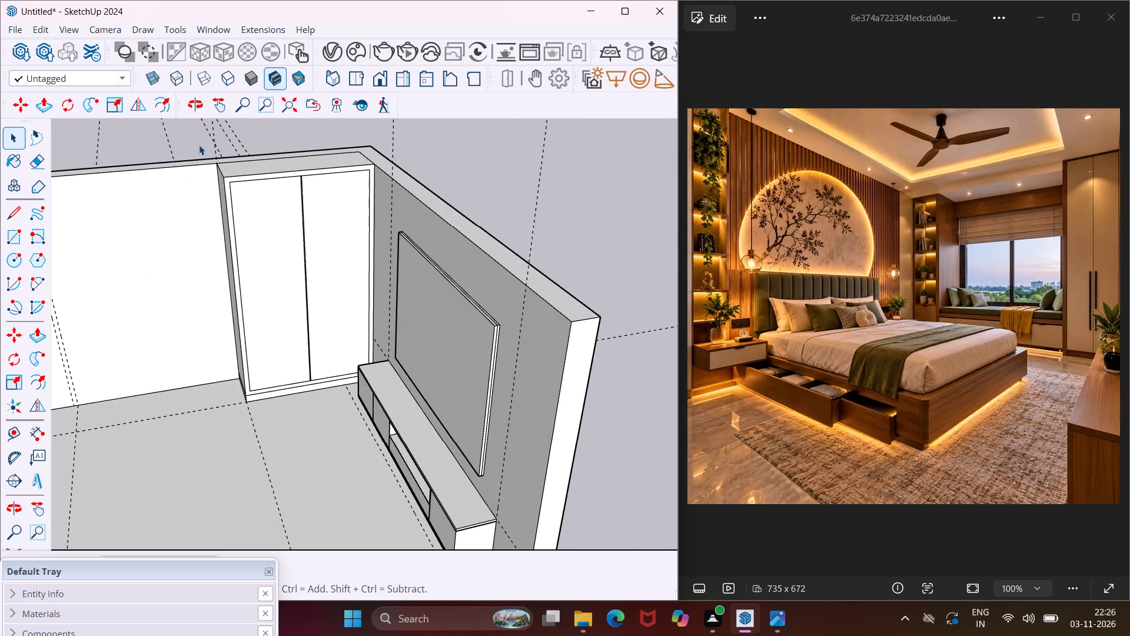
pyautogui.click(224, 108)
pyautogui.moveTo(201, 233); pyautogui.dragTo(418, 207)
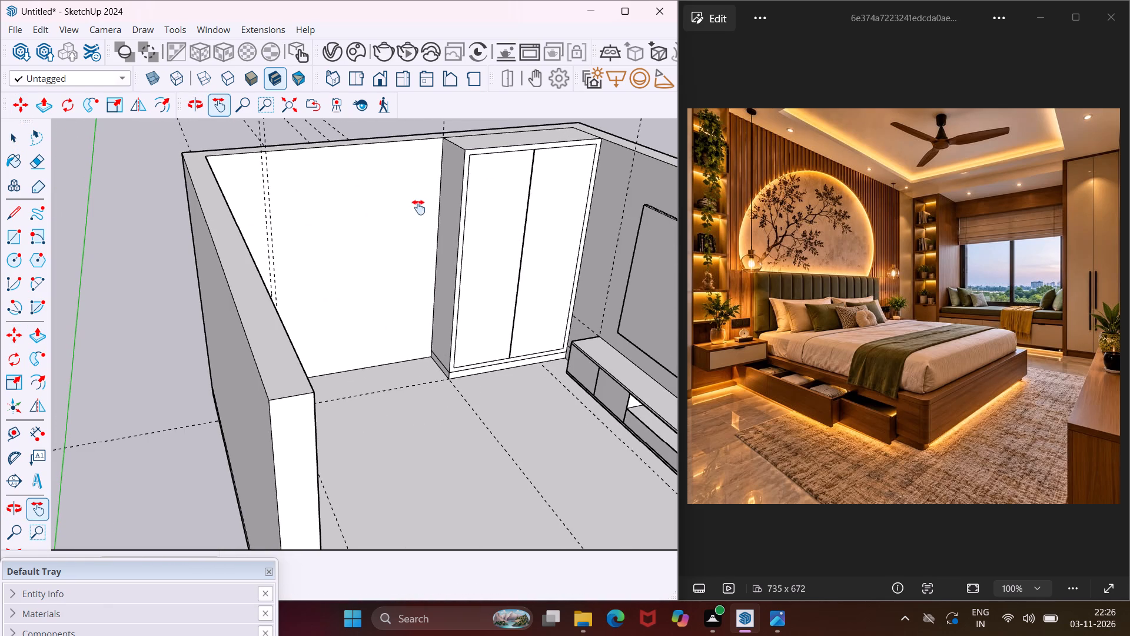
pyautogui.moveTo(410, 220); pyautogui.dragTo(272, 189, button='middle')
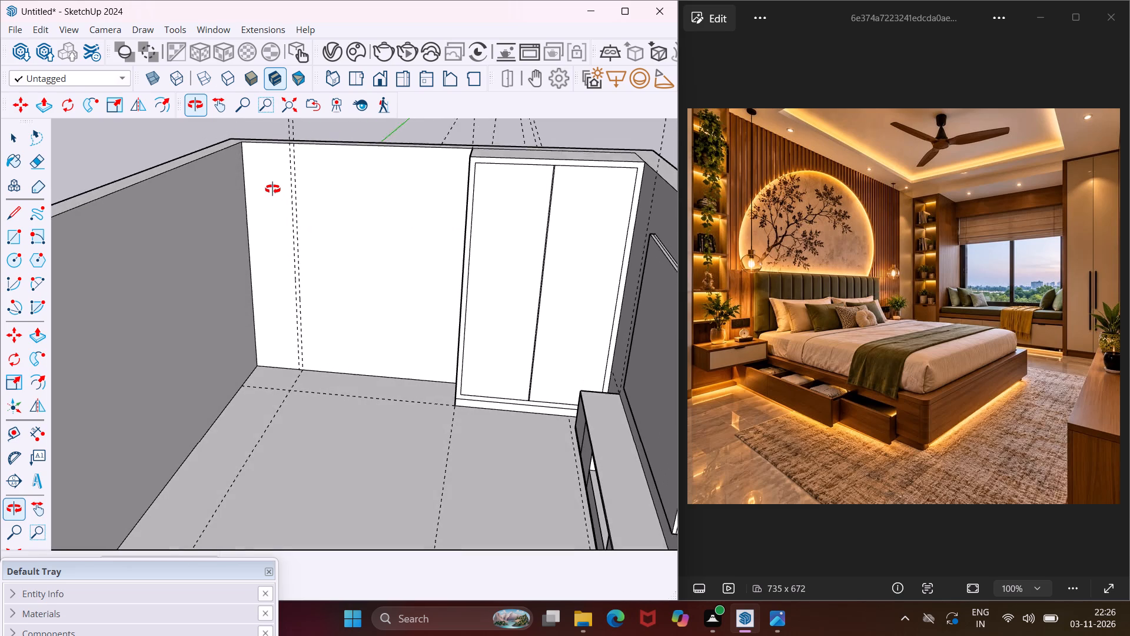
pyautogui.moveTo(272, 189); pyautogui.dragTo(272, 187, button='middle')
pyautogui.press('Escape')
pyautogui.press('space')
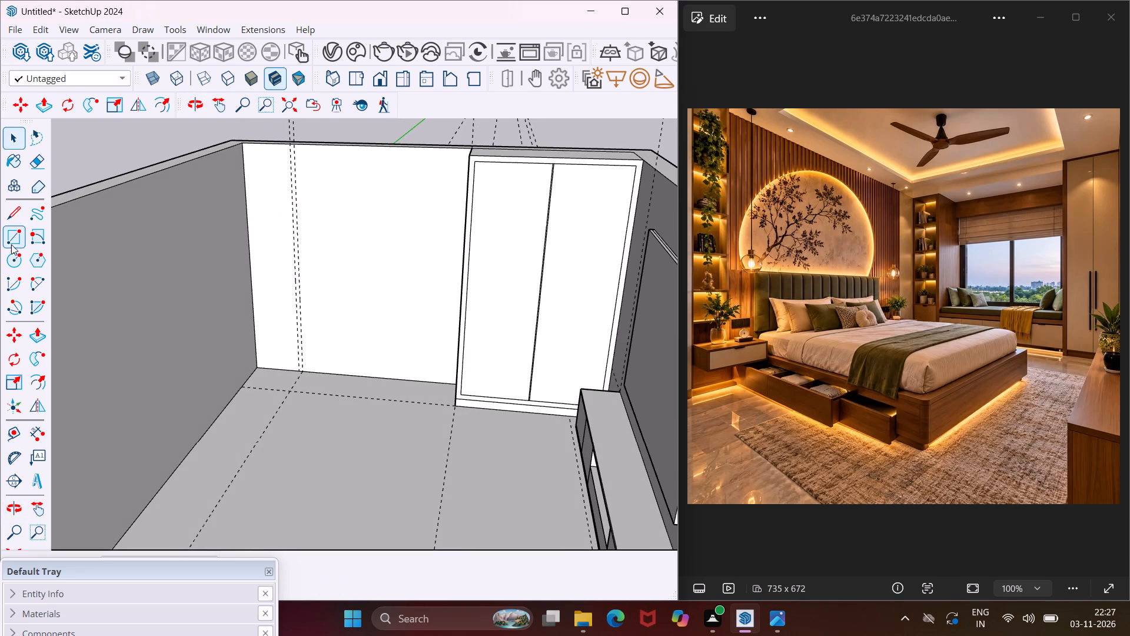
pyautogui.click(12, 232)
pyautogui.moveTo(185, 329); pyautogui.dragTo(199, 385, button='middle')
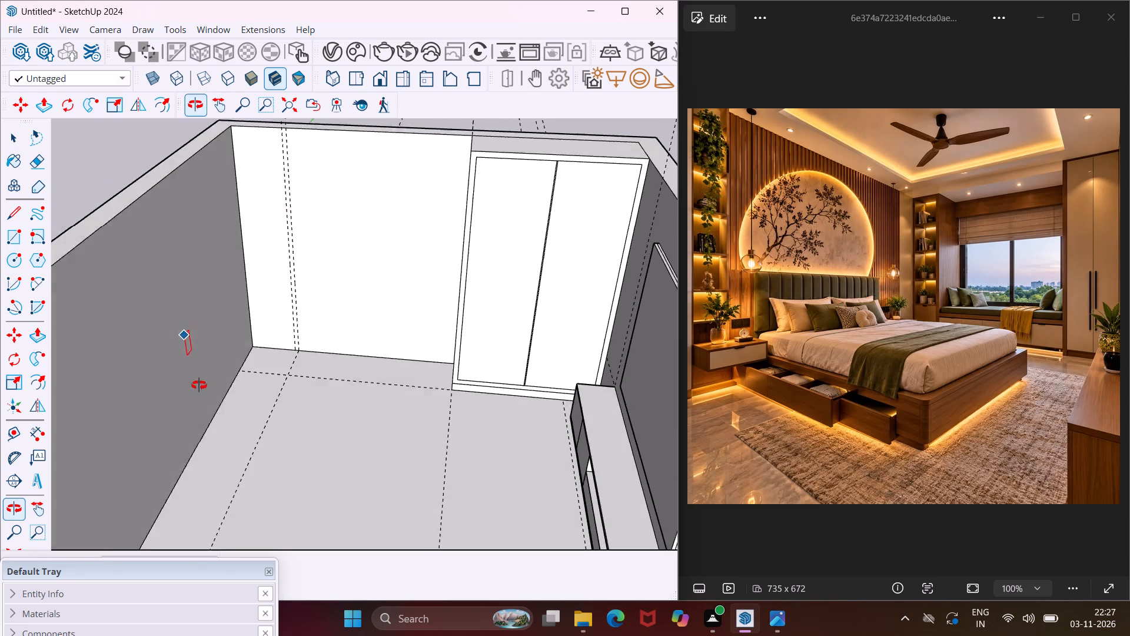
pyautogui.moveTo(199, 385); pyautogui.dragTo(200, 386, button='middle')
pyautogui.scroll(8, 270, 328)
pyautogui.click(234, 351)
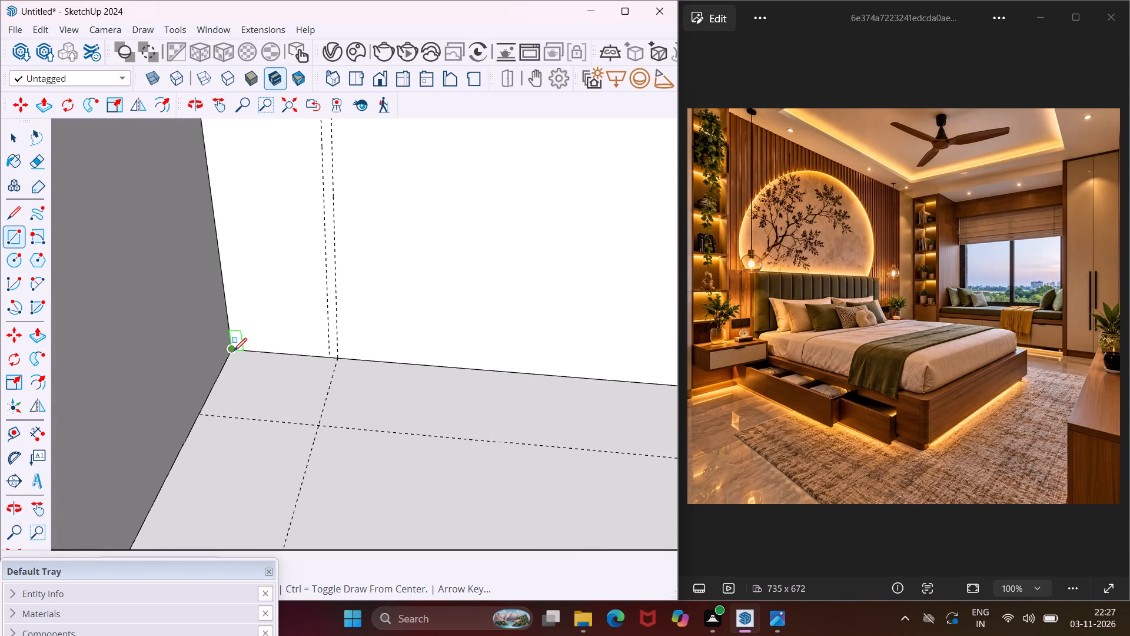
pyautogui.click(316, 425)
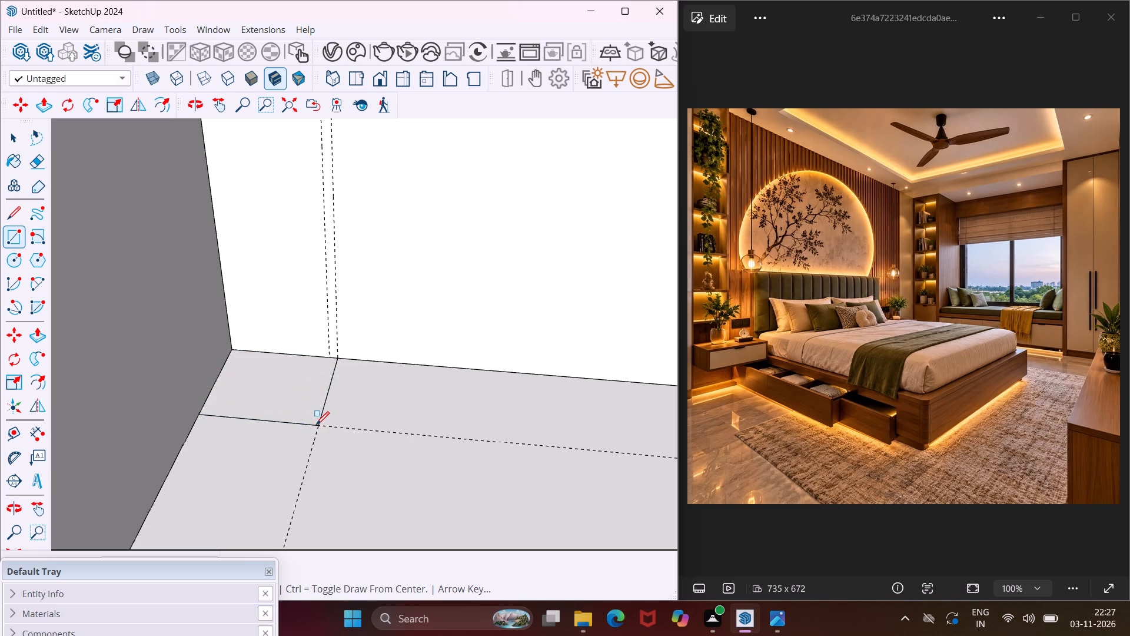
pyautogui.press('Escape')
pyautogui.press('space')
# Extrude the far left corner floor rectangle up to the top of the walls as a tall shelving column.
pyautogui.click(302, 406)
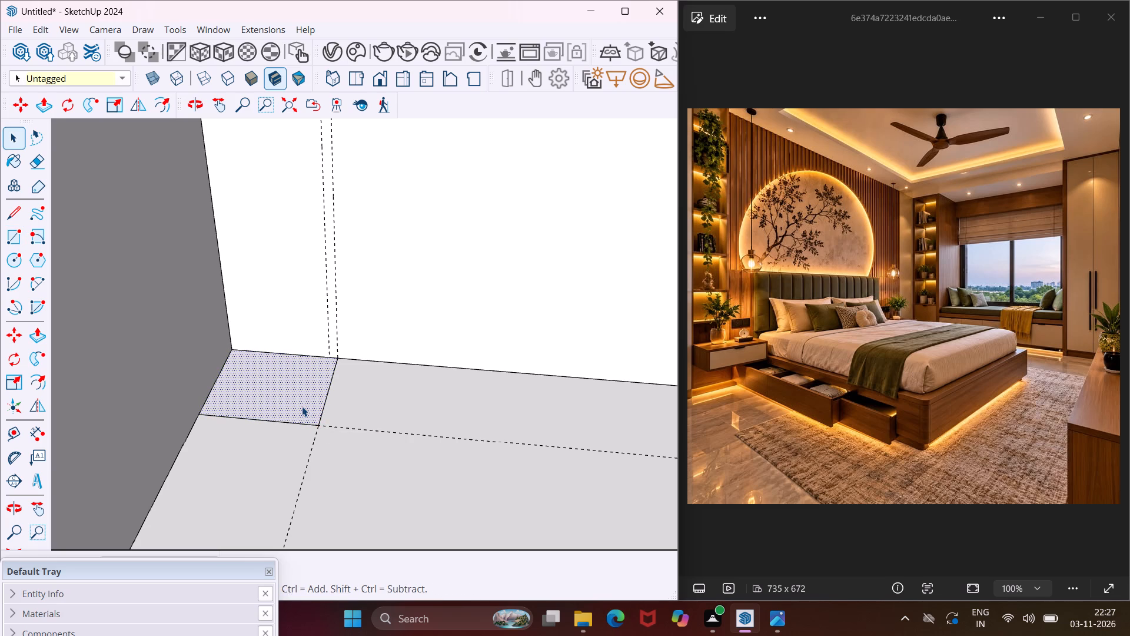
pyautogui.press('p')
pyautogui.click(302, 406)
pyautogui.scroll(-2, 294, 380)
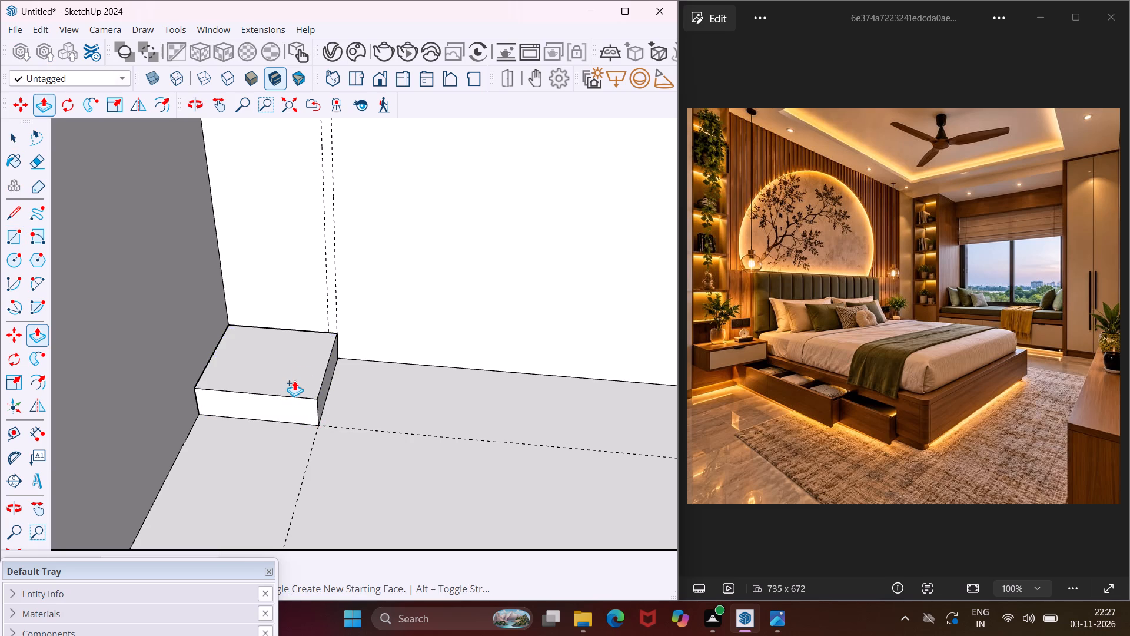
pyautogui.scroll(-11, 294, 380)
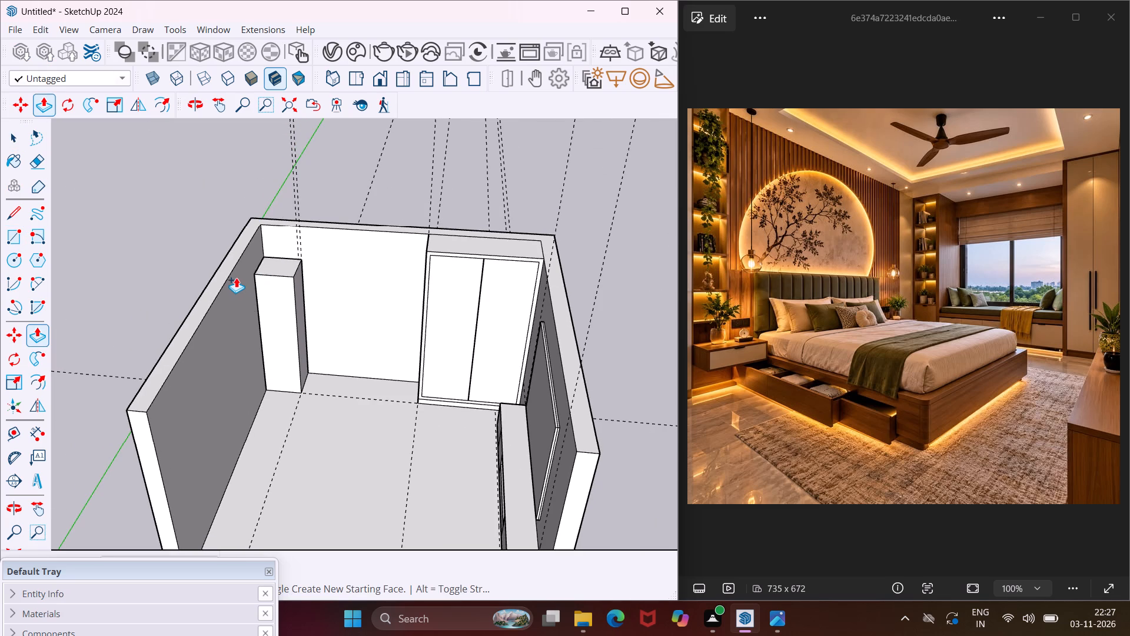
pyautogui.click(233, 274)
pyautogui.press('Escape')
pyautogui.press('space')
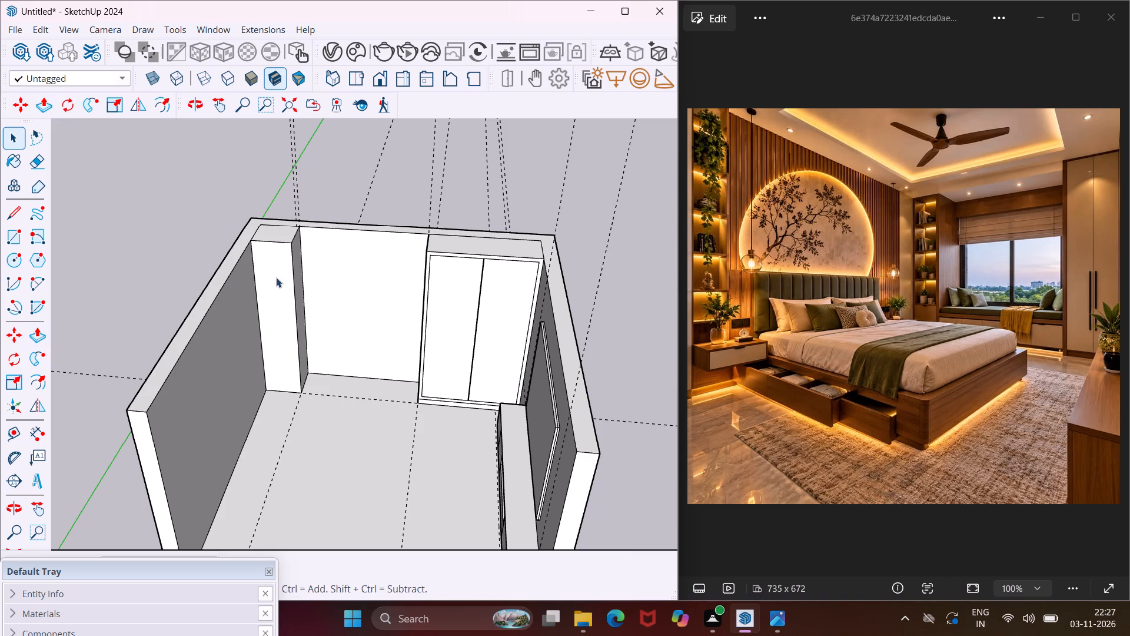
# Push a new copy of the corner column's top face 4" downward to mark a strip along its top.
pyautogui.scroll(4, 297, 284)
pyautogui.moveTo(283, 217); pyautogui.dragTo(281, 289, button='middle')
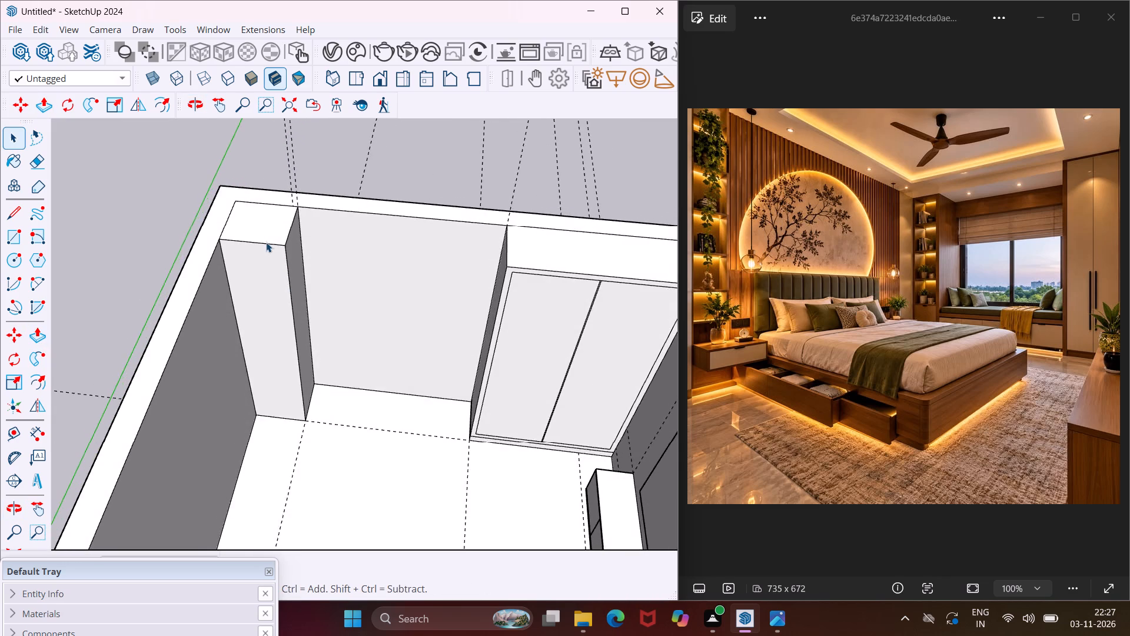
pyautogui.scroll(5, 266, 242)
pyautogui.click(262, 234)
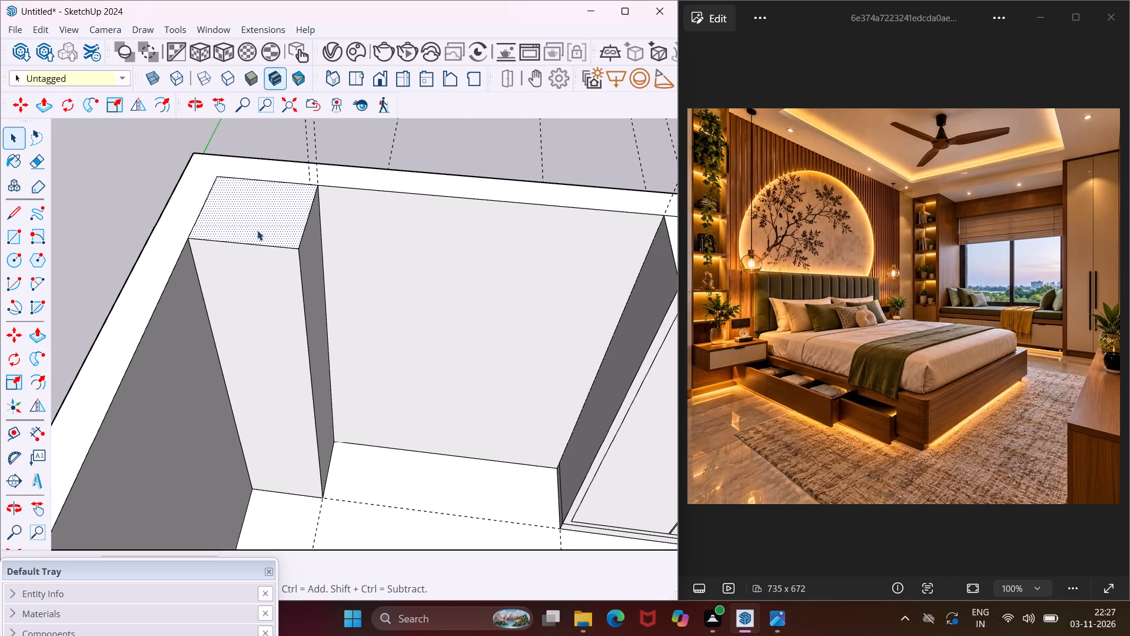
pyautogui.press('p')
pyautogui.click(265, 213)
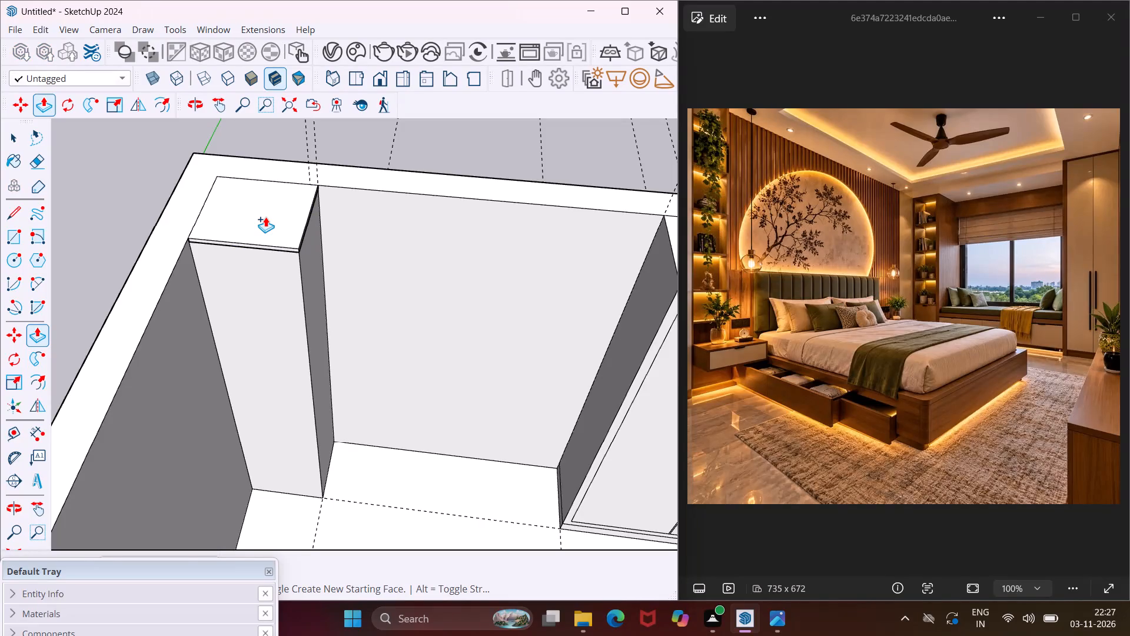
pyautogui.write('4"')
pyautogui.press('Return')
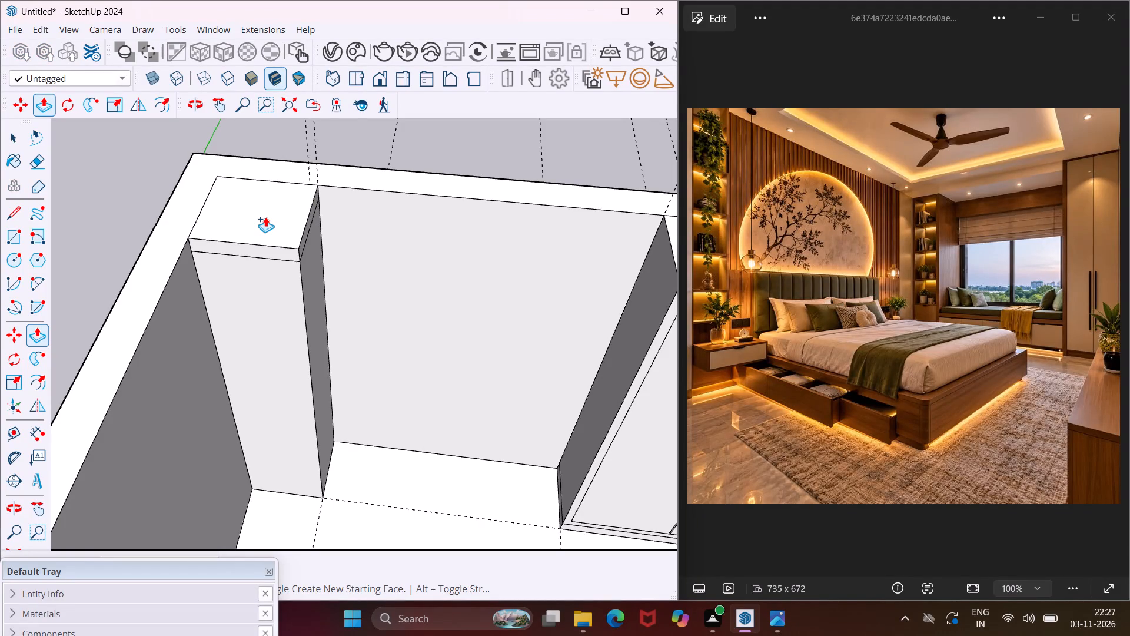
# Push another new copy of the corner column's top face 9'8" downward to mark a low base strip.
pyautogui.click(268, 218)
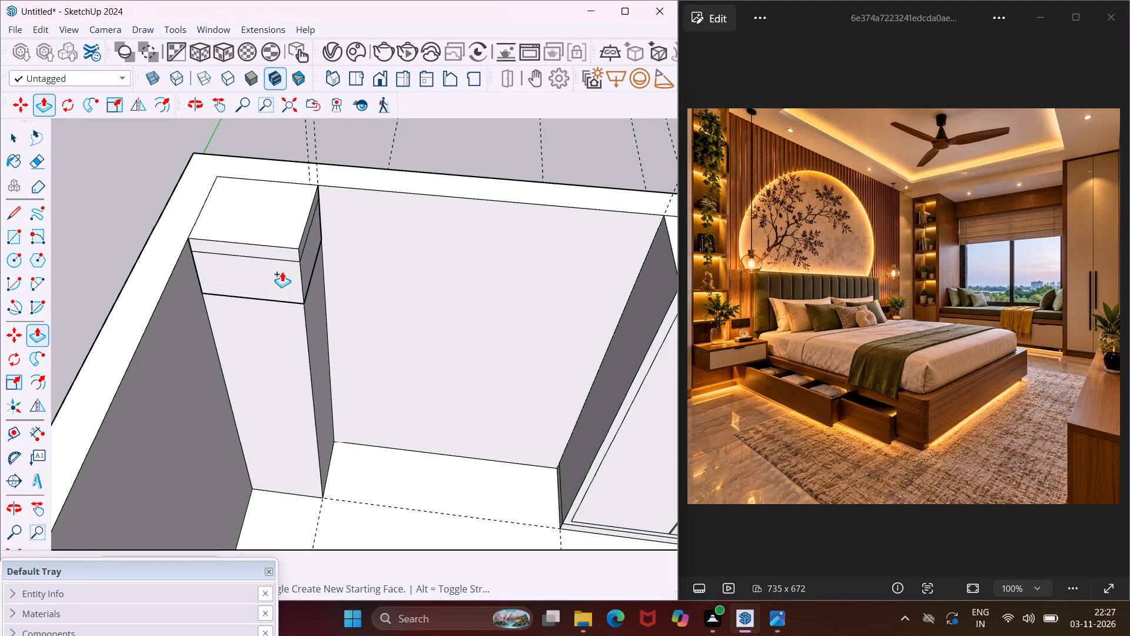
pyautogui.press('9')
pyautogui.press("'")
pyautogui.write('8"')
pyautogui.press('Return')
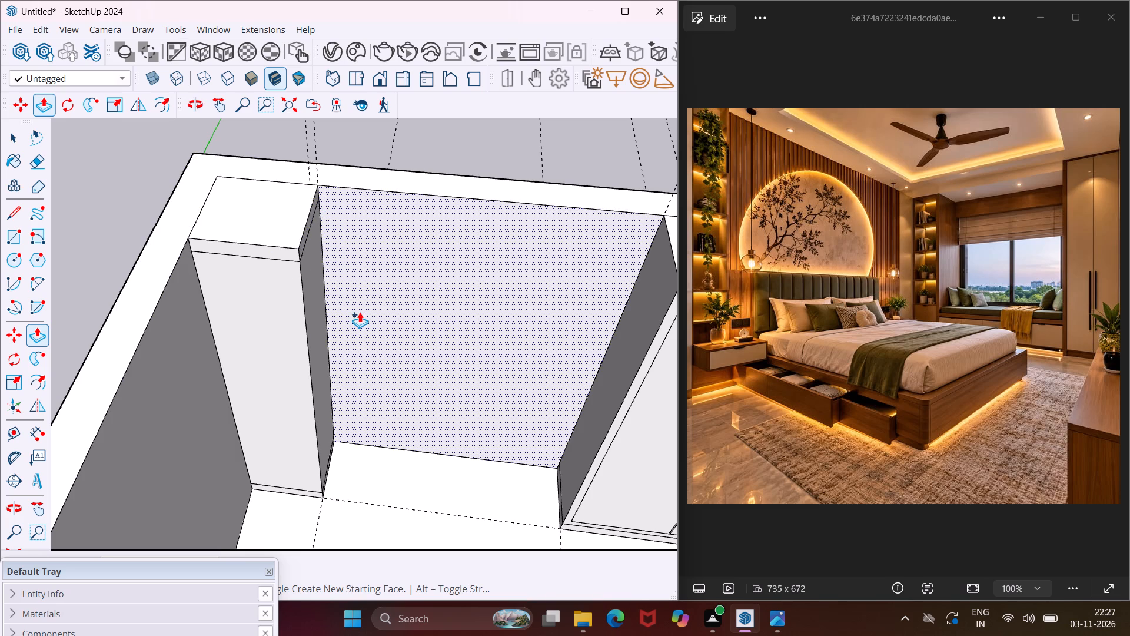
pyautogui.press('Escape')
pyautogui.press('space')
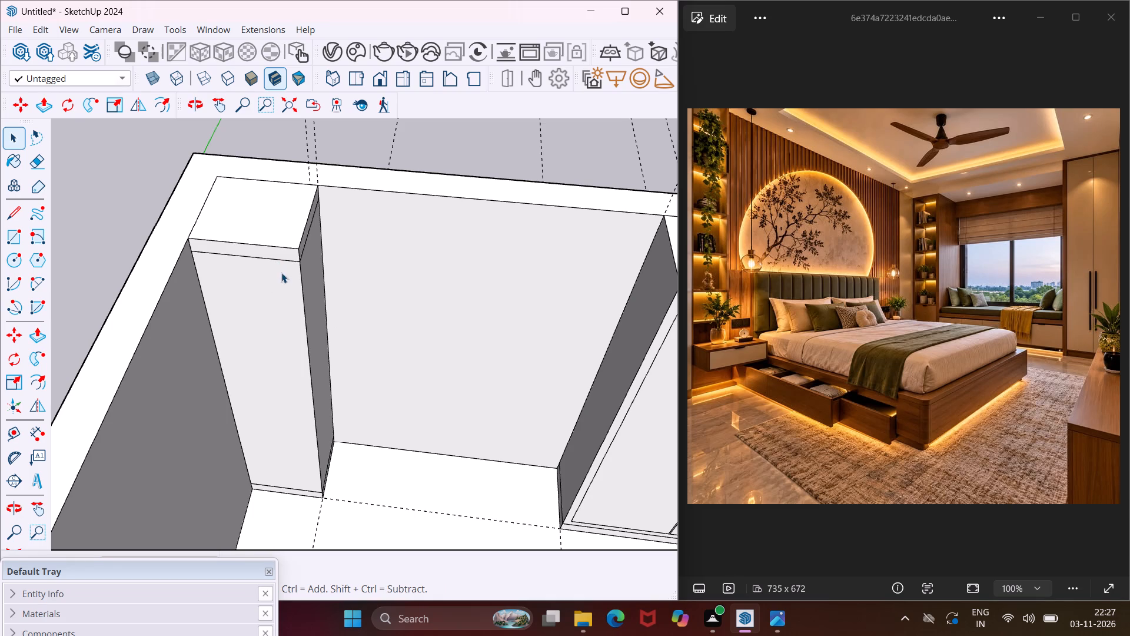
# Offset the outline of the corner column's front face, between the top and base strips, 1" inward as a frame.
pyautogui.click(285, 312)
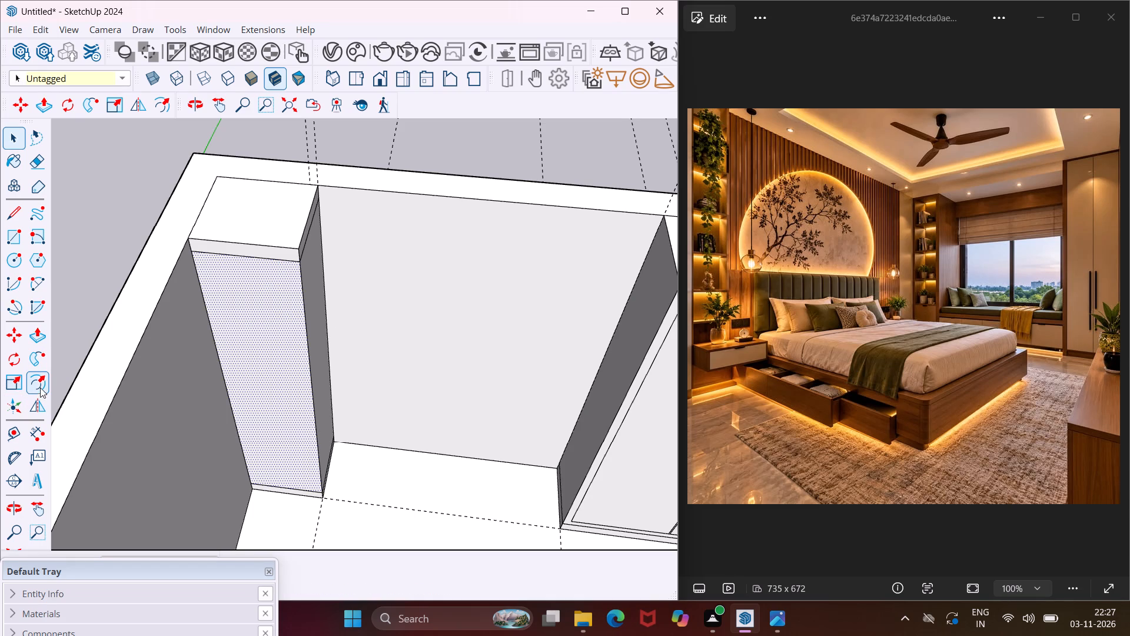
pyautogui.click(40, 385)
pyautogui.click(250, 334)
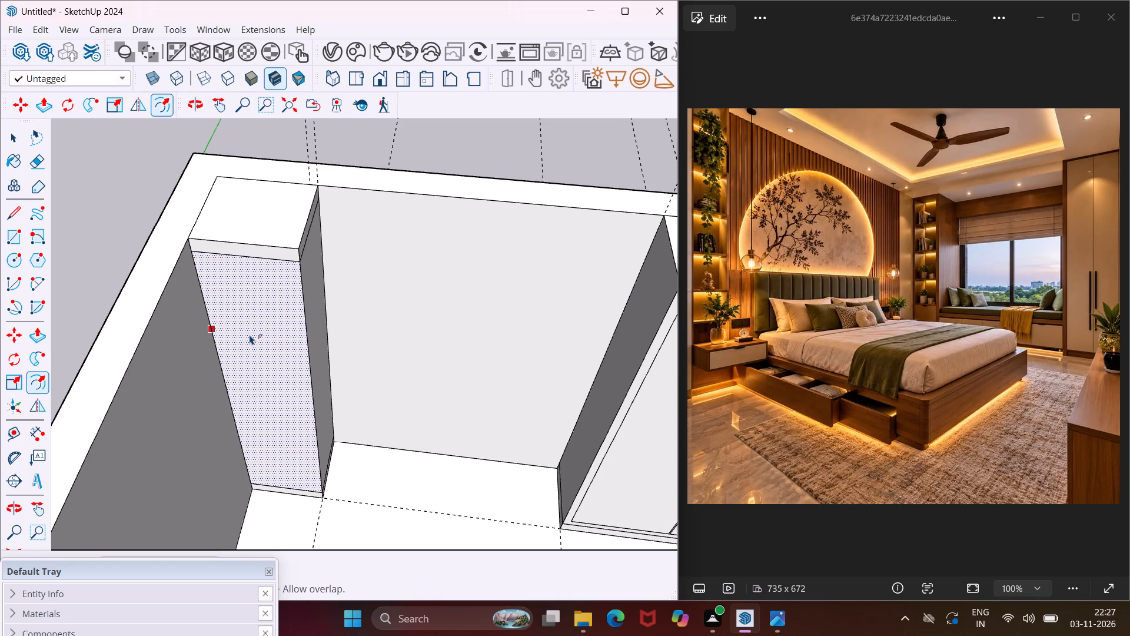
pyautogui.write('1"')
pyautogui.press('Return')
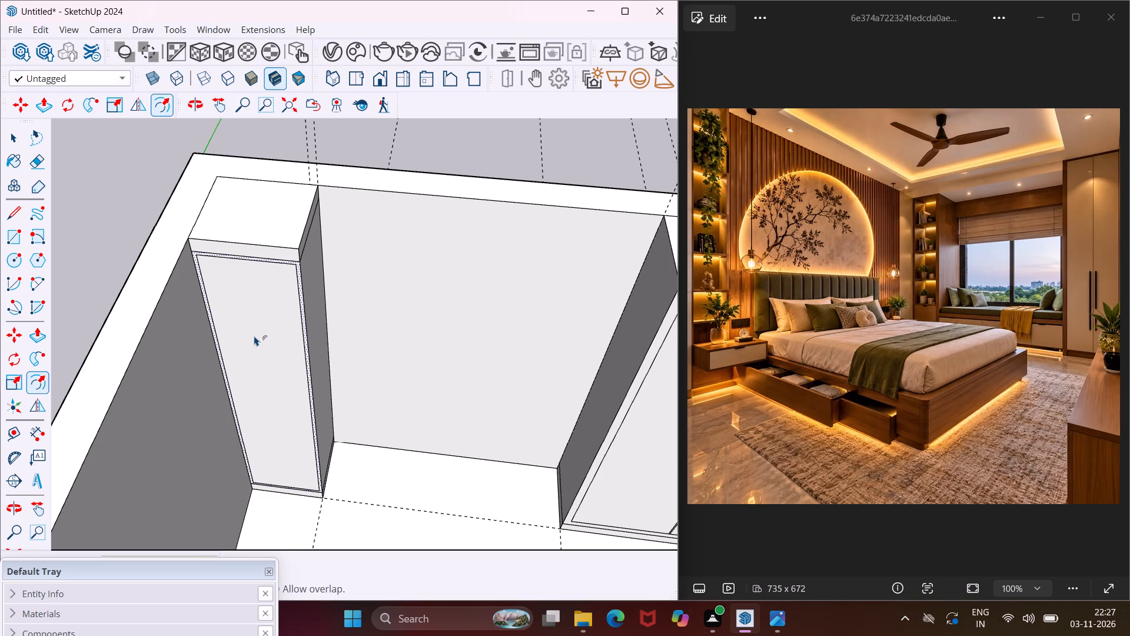
pyautogui.press('Escape')
pyautogui.moveTo(254, 336); pyautogui.dragTo(243, 255, button='middle')
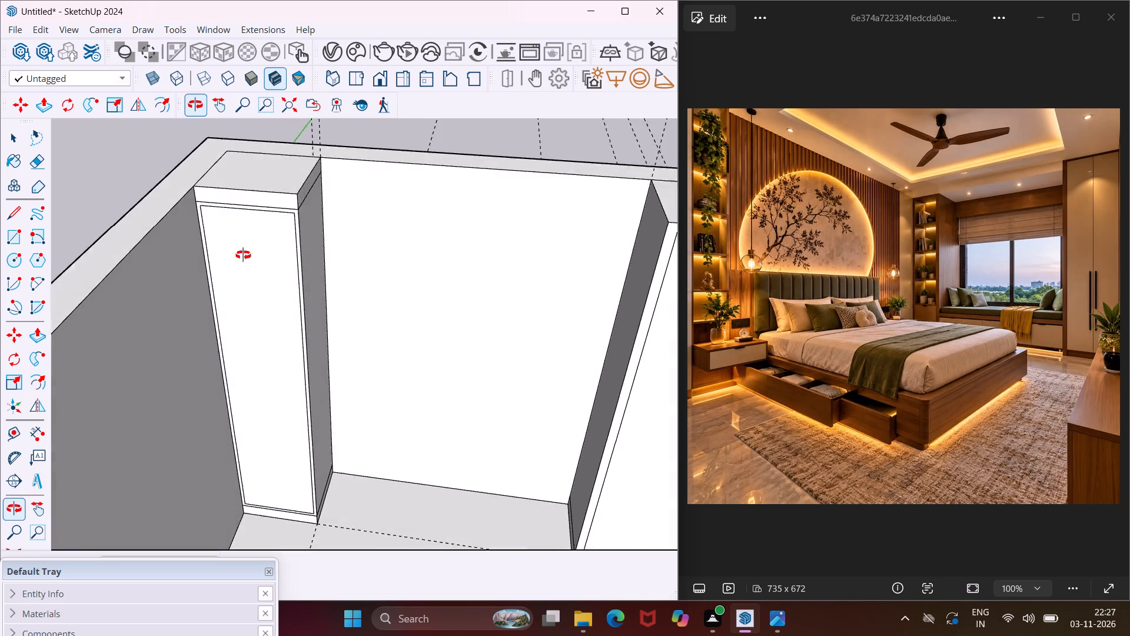
# Copy the frame's inner top edge down to its bottom edge, dividing the corner column's front into 5 equal compartments.
pyautogui.moveTo(243, 255); pyautogui.dragTo(261, 231, button='middle')
pyautogui.scroll(-1, 261, 231)
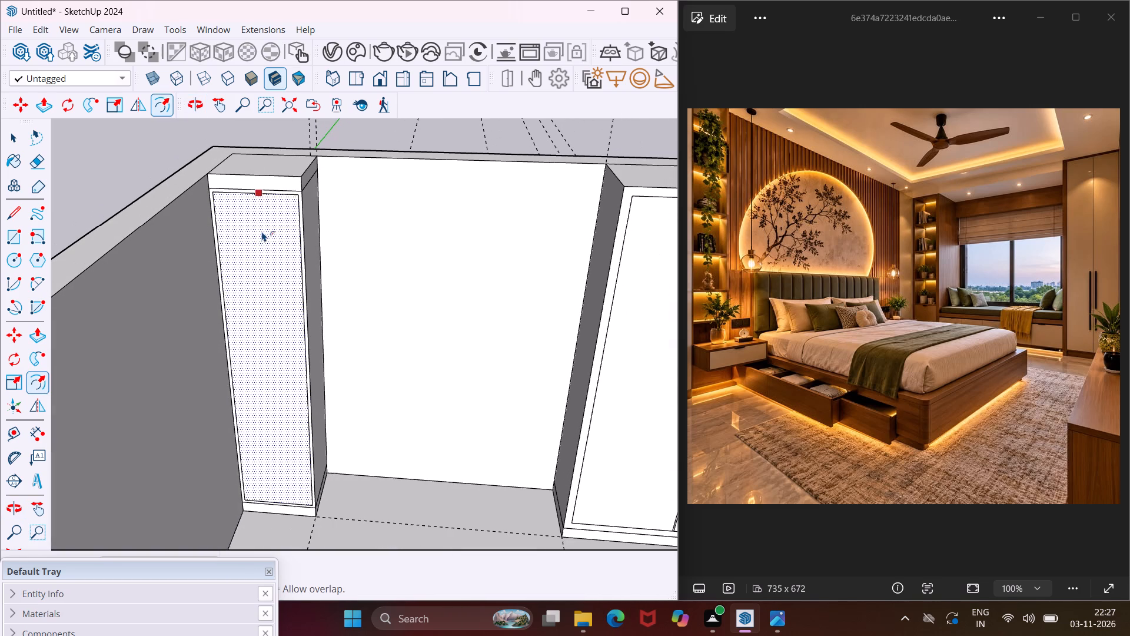
pyautogui.press('Escape')
pyautogui.press('space')
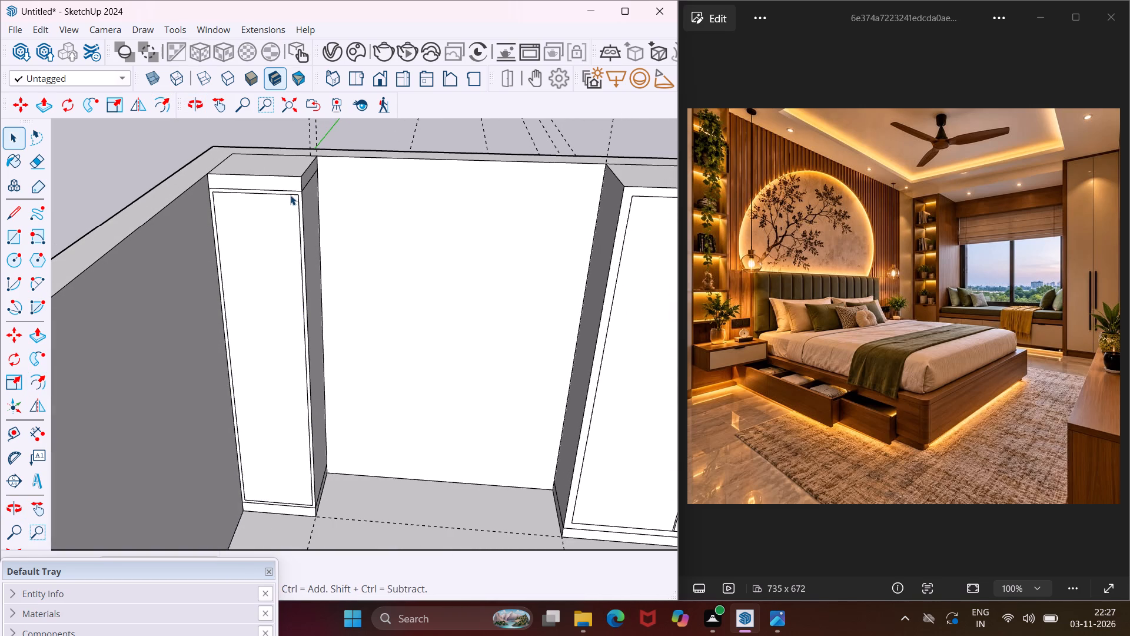
pyautogui.click(290, 195)
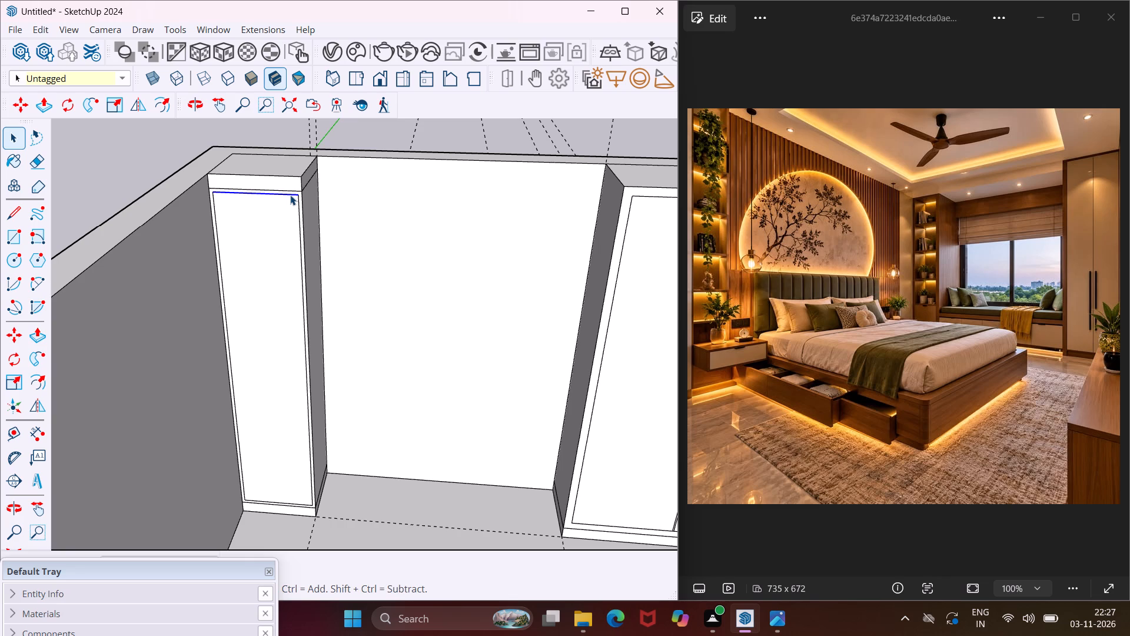
pyautogui.press('m')
pyautogui.click(298, 197)
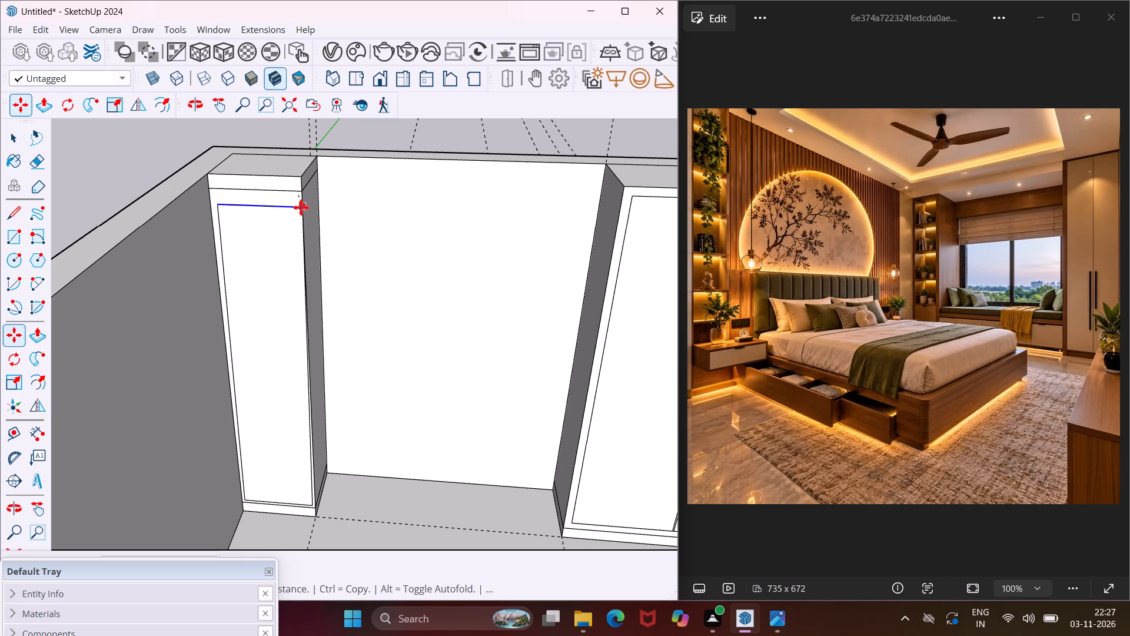
pyautogui.scroll(-4, 298, 304)
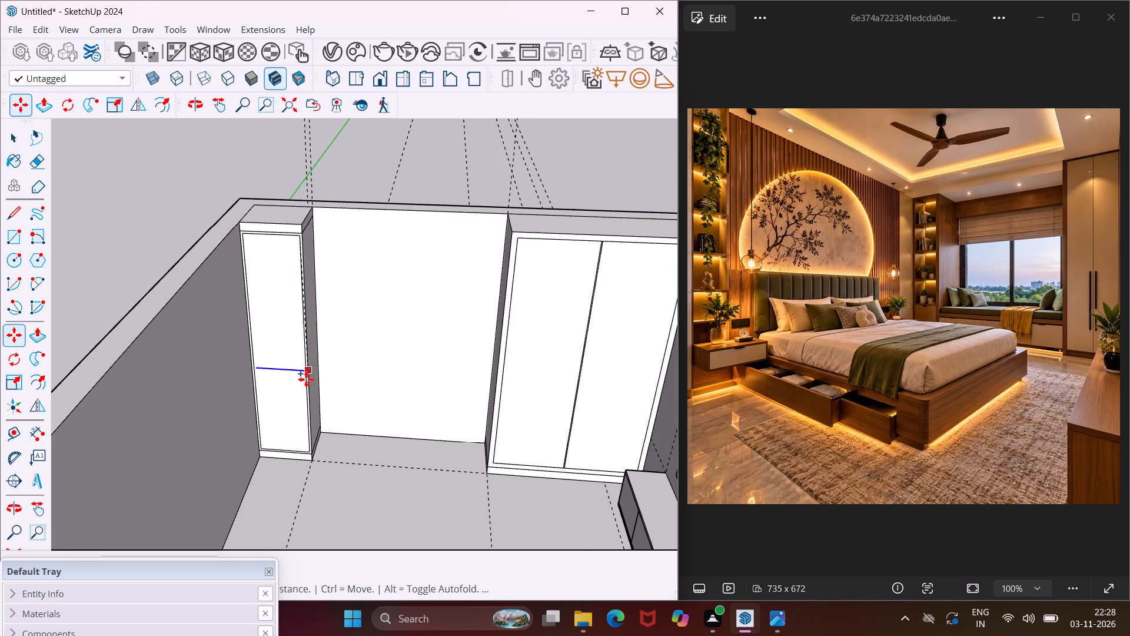
pyautogui.scroll(11, 306, 461)
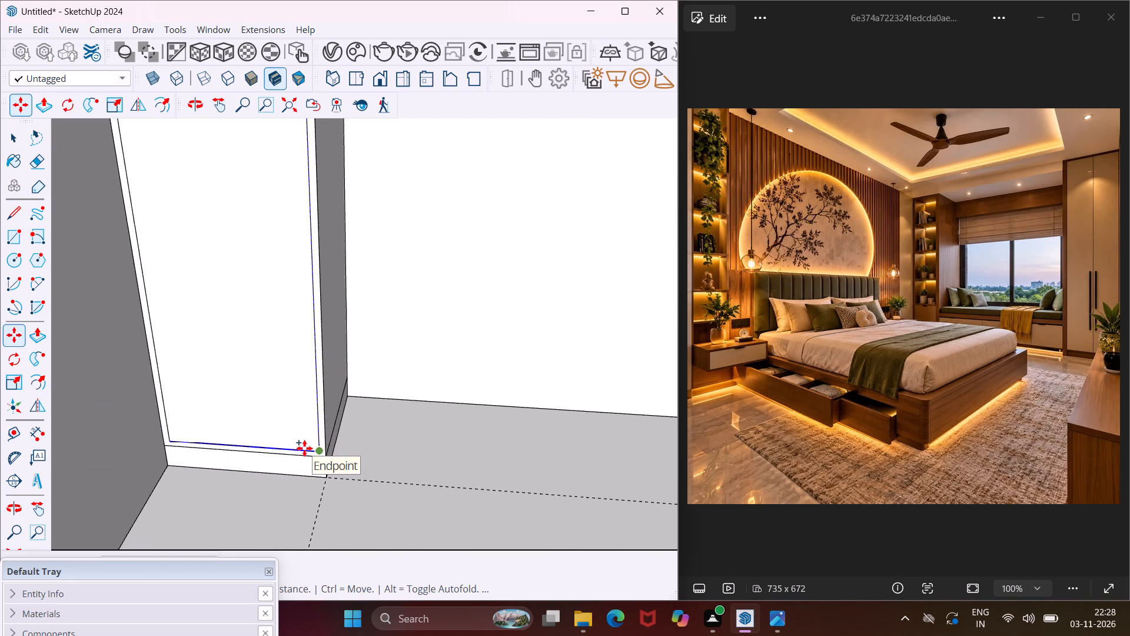
pyautogui.scroll(7, 304, 448)
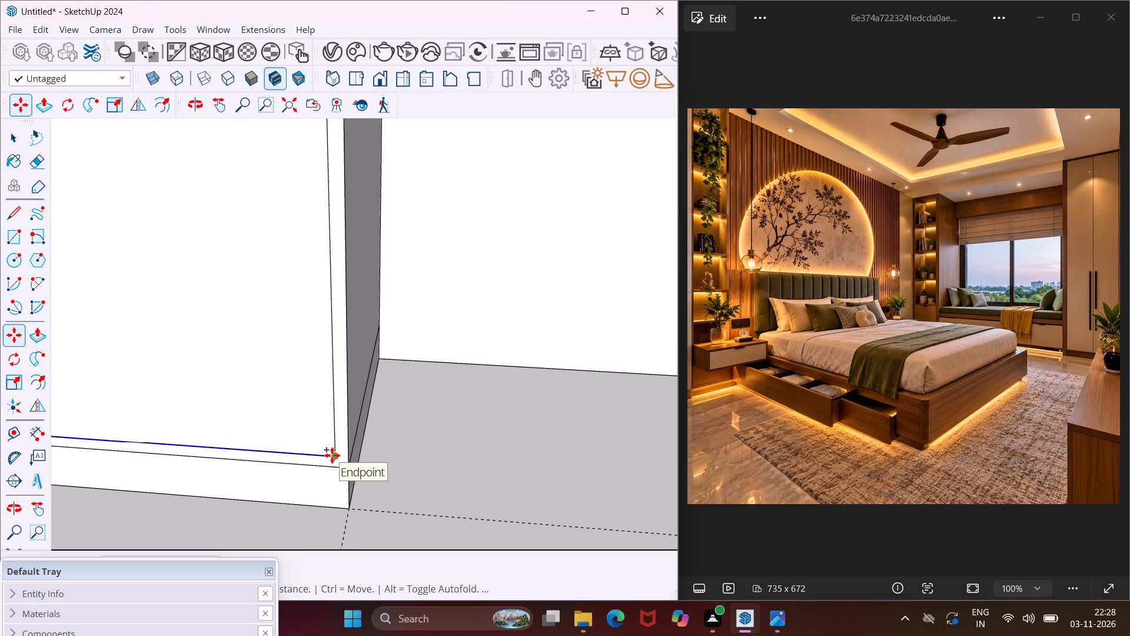
pyautogui.click(332, 455)
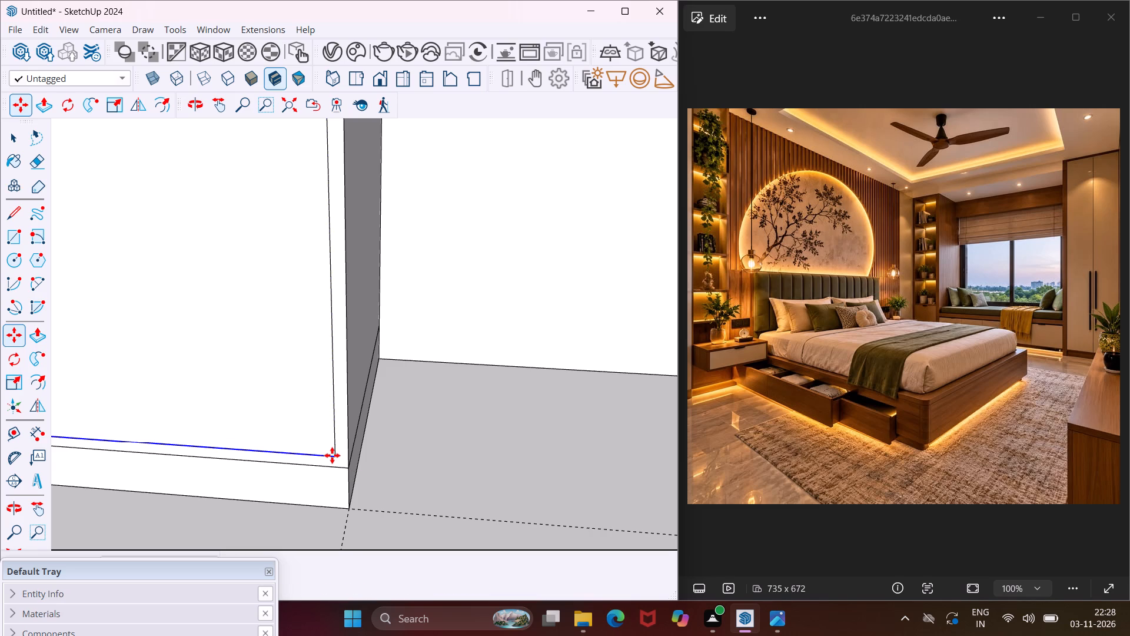
pyautogui.press('/')
pyautogui.write('5\\')
pyautogui.press('Return')
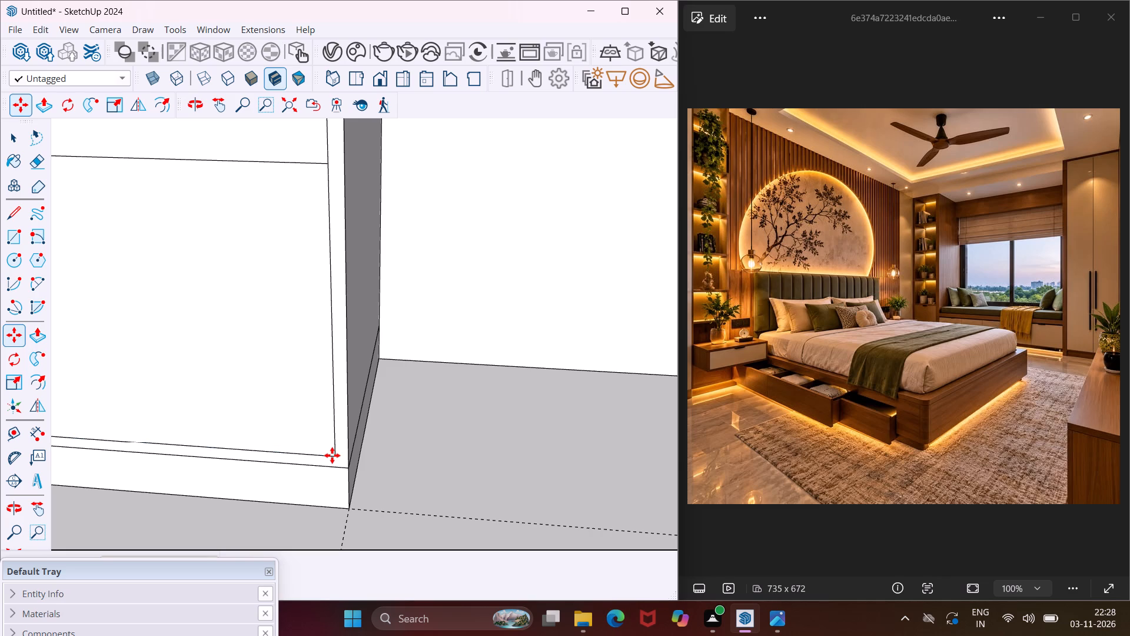
pyautogui.scroll(-4, 290, 445)
pyautogui.scroll(-9, 341, 443)
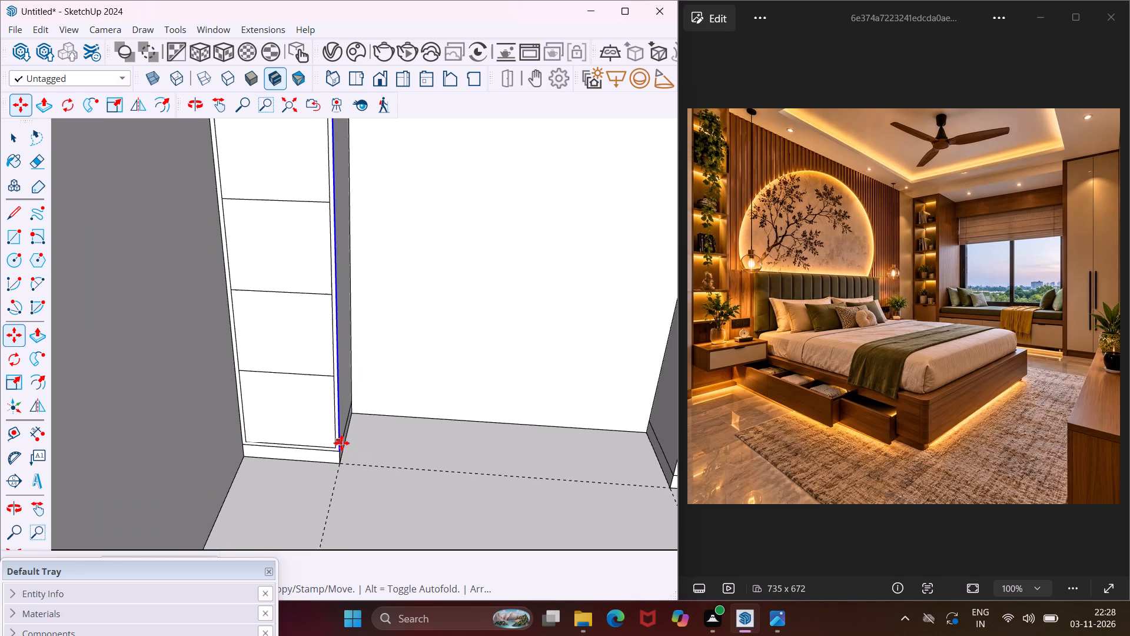
pyautogui.scroll(-4, 341, 443)
pyautogui.press('Escape')
pyautogui.press('space')
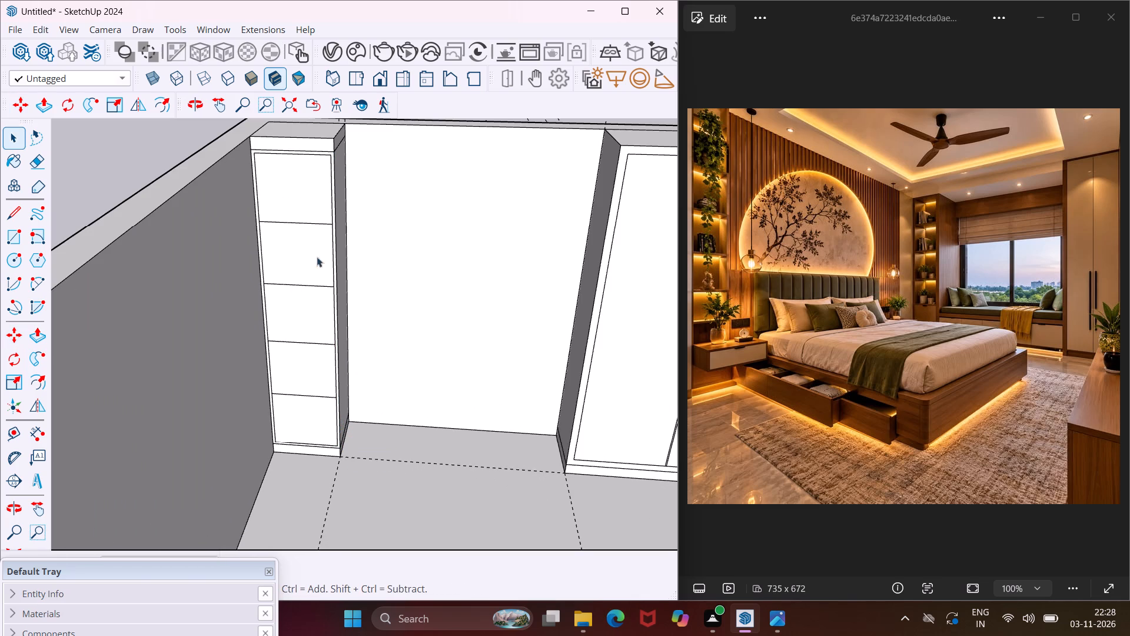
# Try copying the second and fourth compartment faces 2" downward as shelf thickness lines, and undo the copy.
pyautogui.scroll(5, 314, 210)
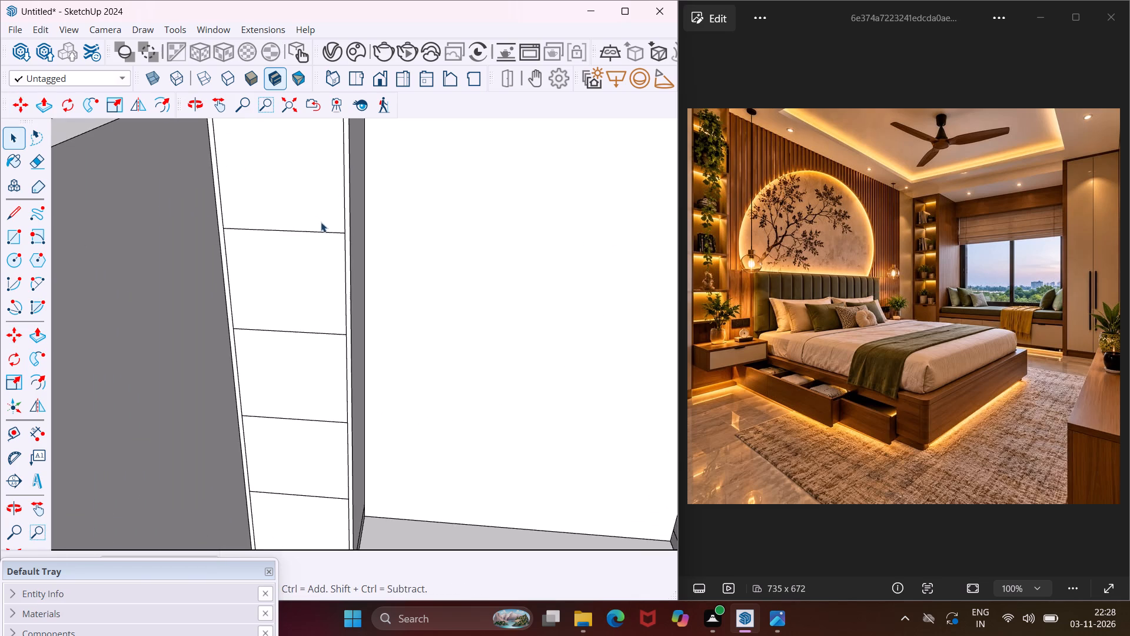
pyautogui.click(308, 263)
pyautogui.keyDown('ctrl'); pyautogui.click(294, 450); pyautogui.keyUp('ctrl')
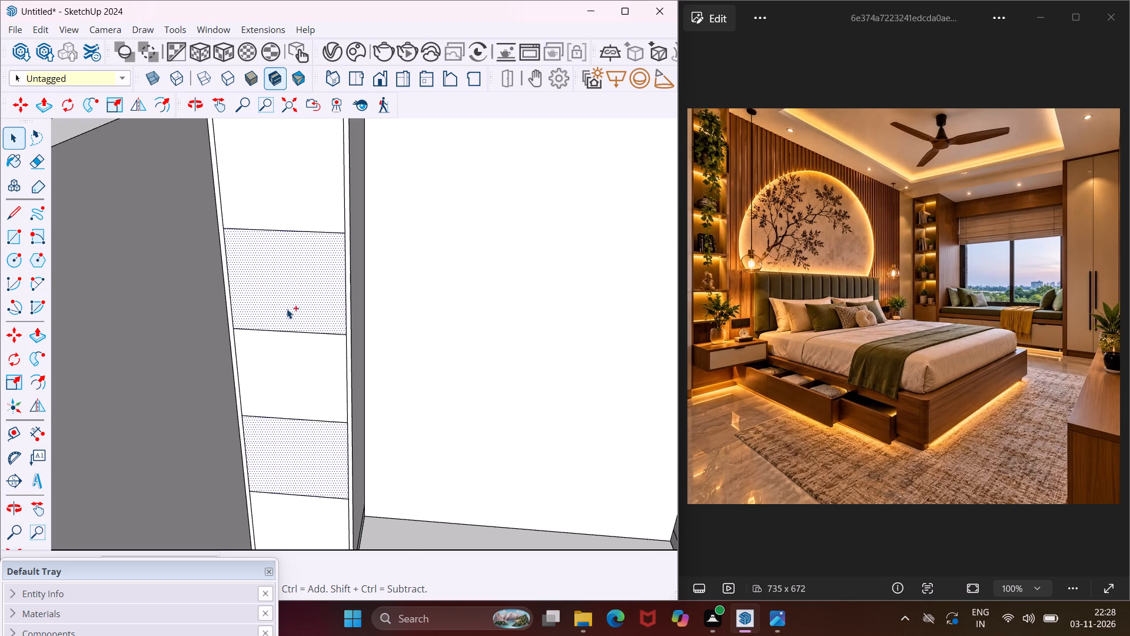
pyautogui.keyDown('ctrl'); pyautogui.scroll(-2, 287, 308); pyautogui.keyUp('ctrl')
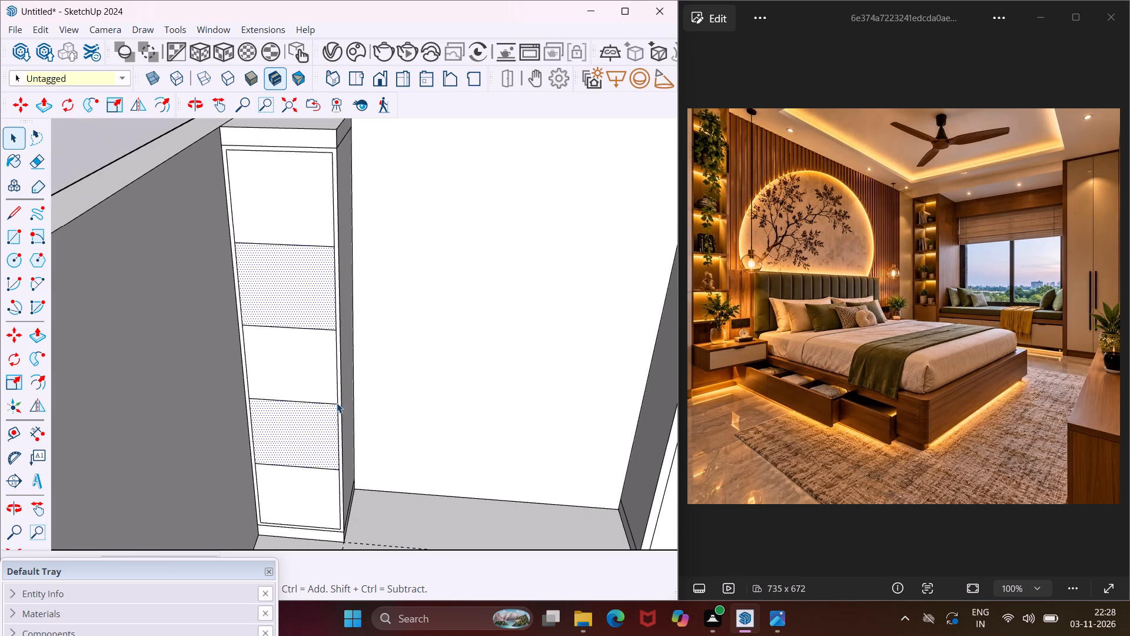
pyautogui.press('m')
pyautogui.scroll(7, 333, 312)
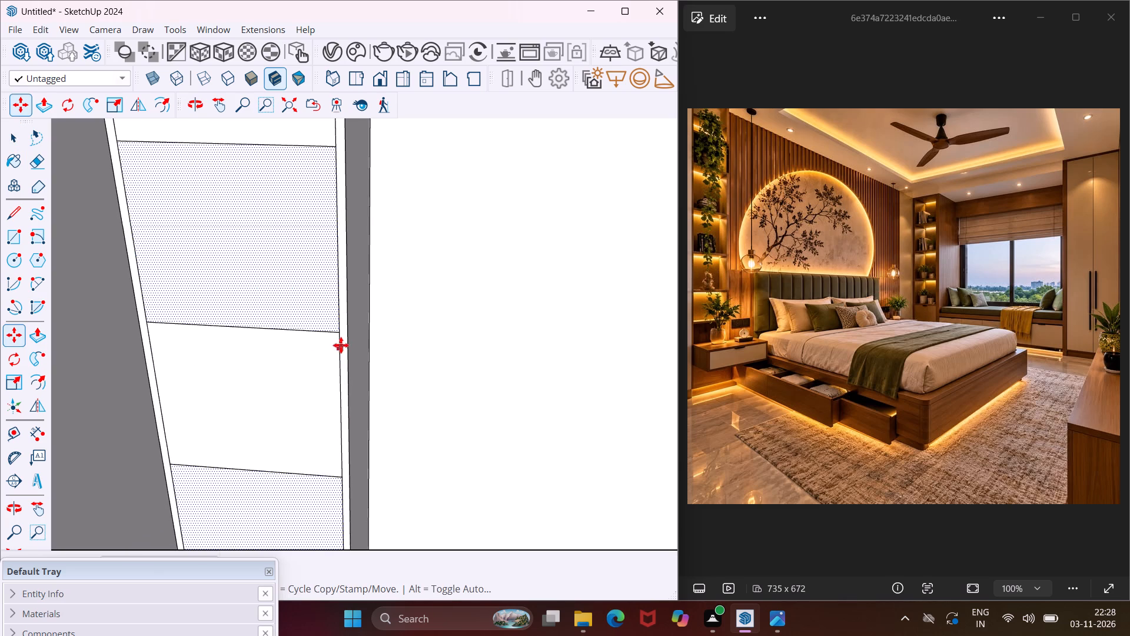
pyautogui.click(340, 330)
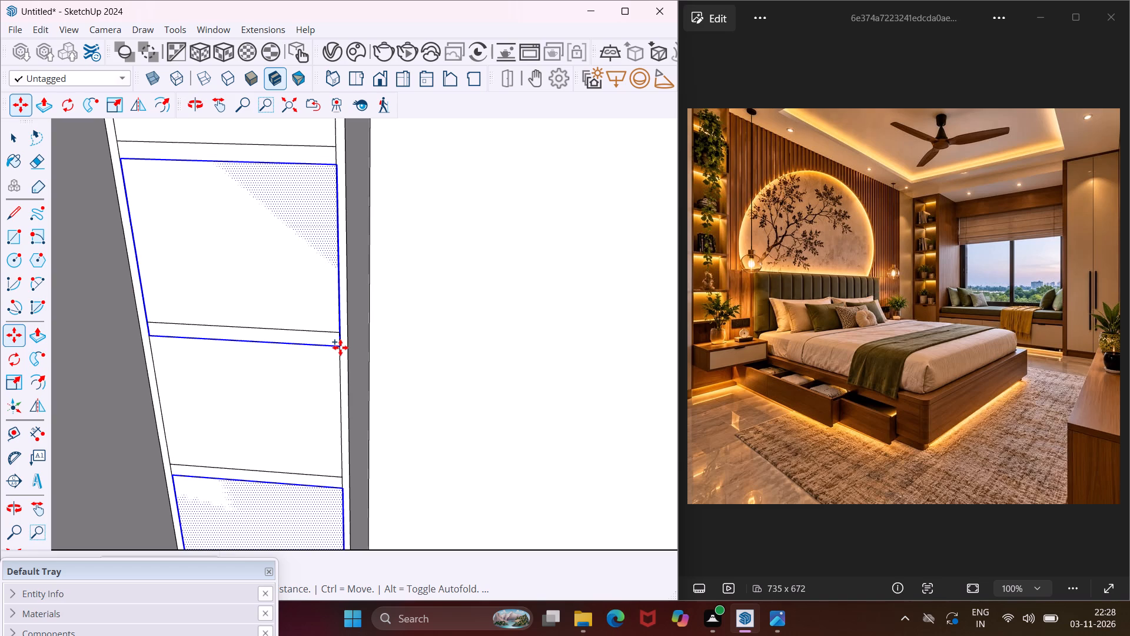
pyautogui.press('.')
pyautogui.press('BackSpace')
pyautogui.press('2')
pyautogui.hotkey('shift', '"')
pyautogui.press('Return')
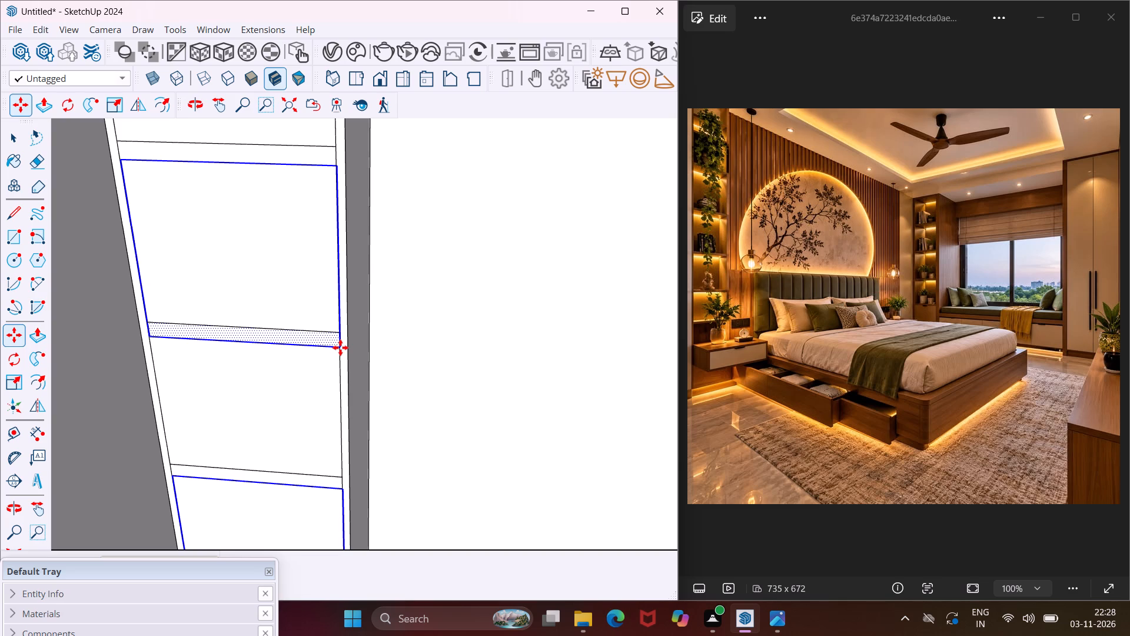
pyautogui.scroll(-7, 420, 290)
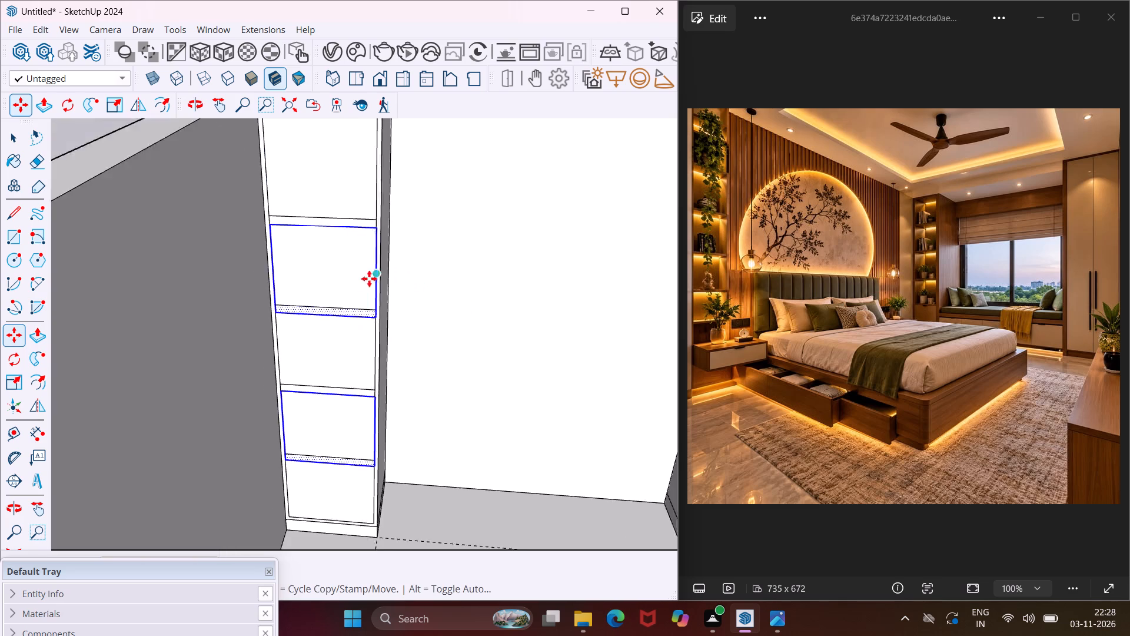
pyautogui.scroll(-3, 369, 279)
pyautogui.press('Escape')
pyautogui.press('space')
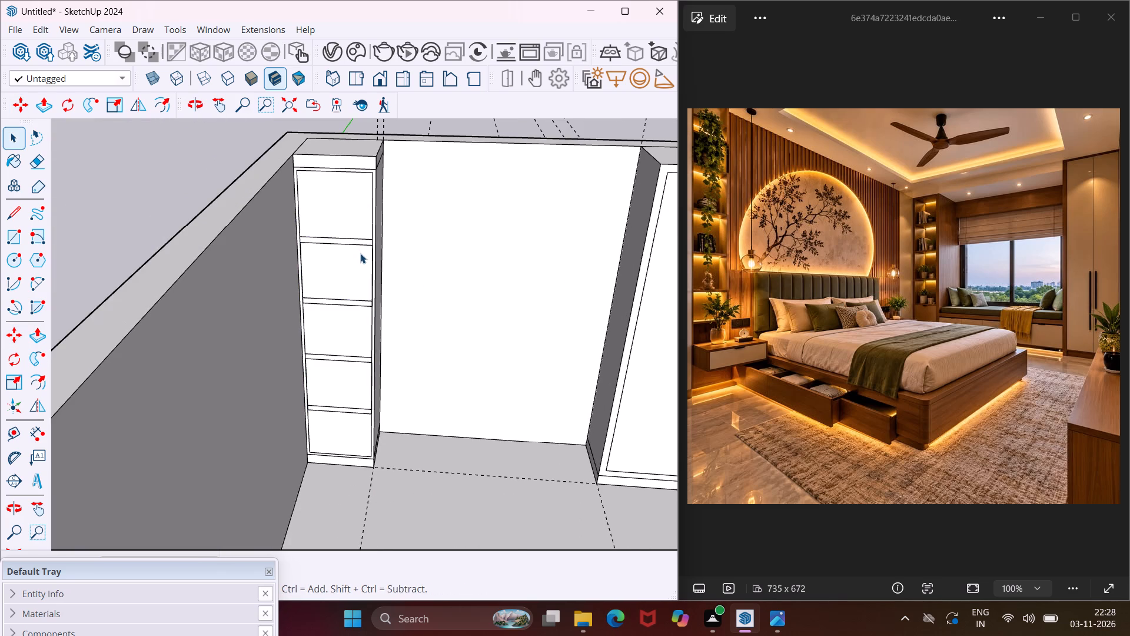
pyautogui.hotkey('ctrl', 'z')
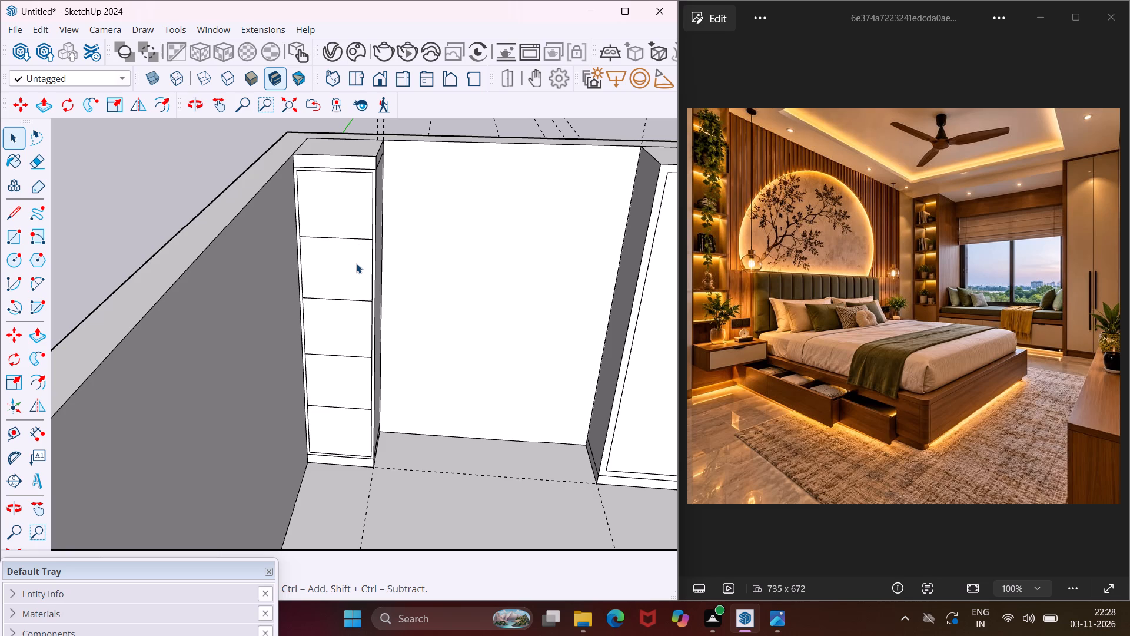
# Copy the corner column's second and fourth compartment faces 1" downward to mark the thickness of the shelves.
pyautogui.click(356, 263)
pyautogui.keyDown('ctrl'); pyautogui.click(355, 368); pyautogui.keyUp('ctrl')
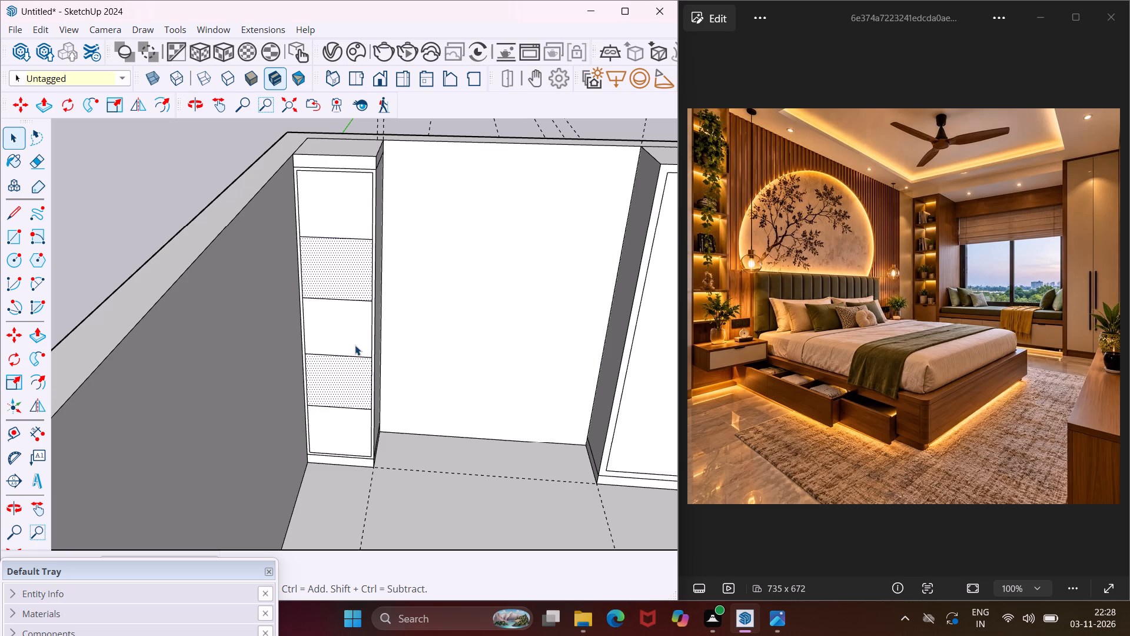
pyautogui.press('m')
pyautogui.scroll(8, 378, 265)
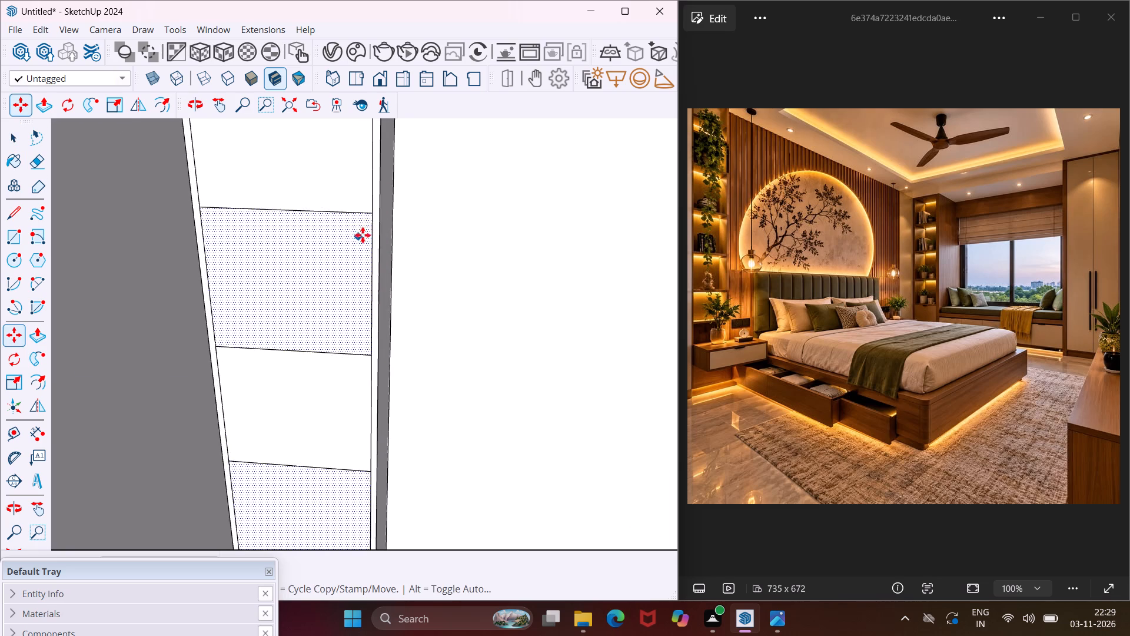
pyautogui.scroll(3, 363, 227)
pyautogui.click(377, 208)
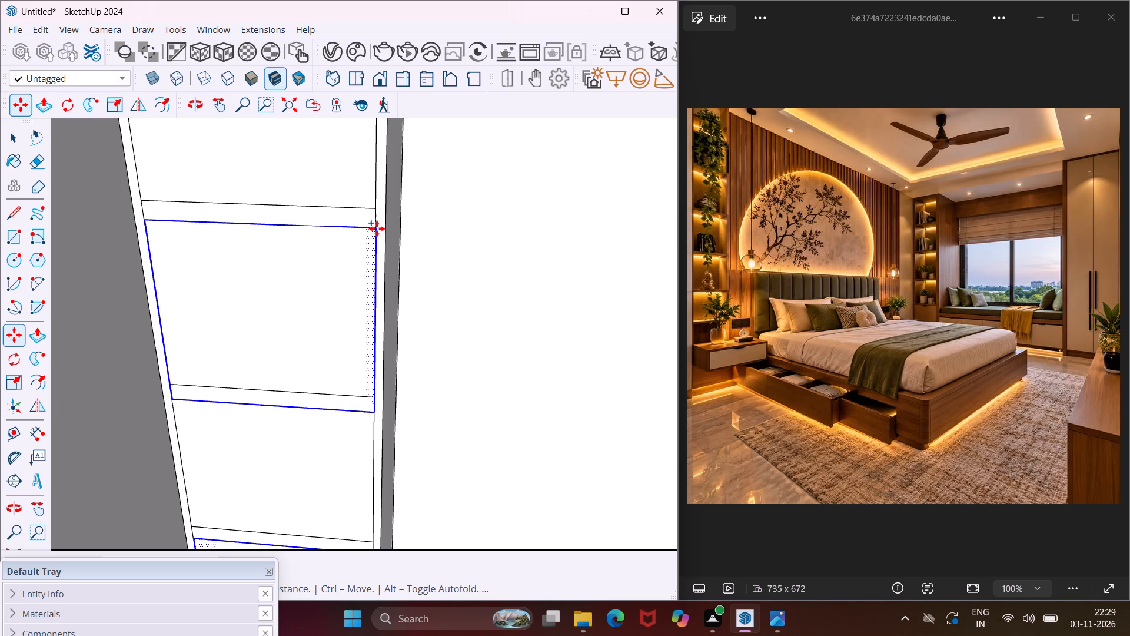
pyautogui.write('1"')
pyautogui.press('Return')
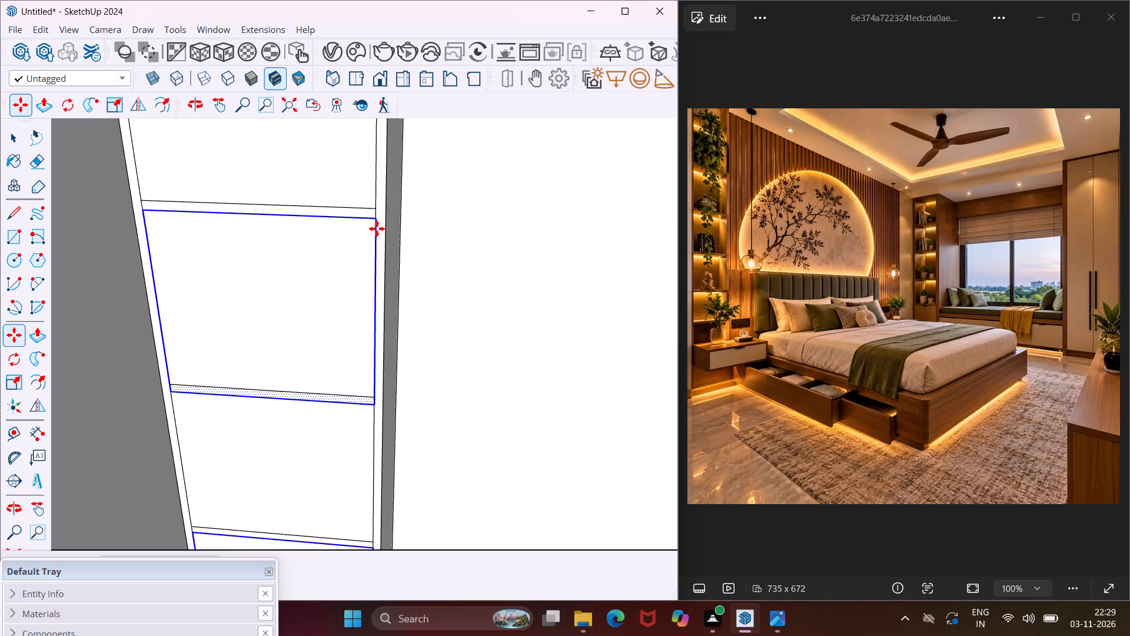
pyautogui.scroll(-10, 363, 241)
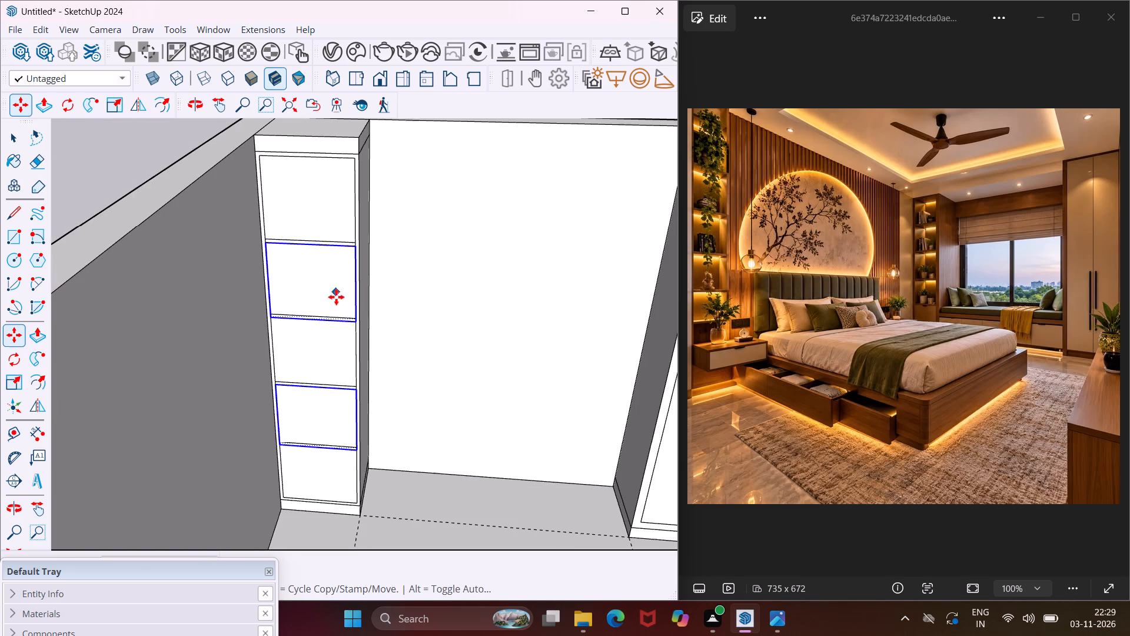
pyautogui.press('Escape')
pyautogui.press('space')
# Push the faces of the corner column's four upper compartments 1'10" inward to hollow out the open shelves.
pyautogui.scroll(4, 314, 198)
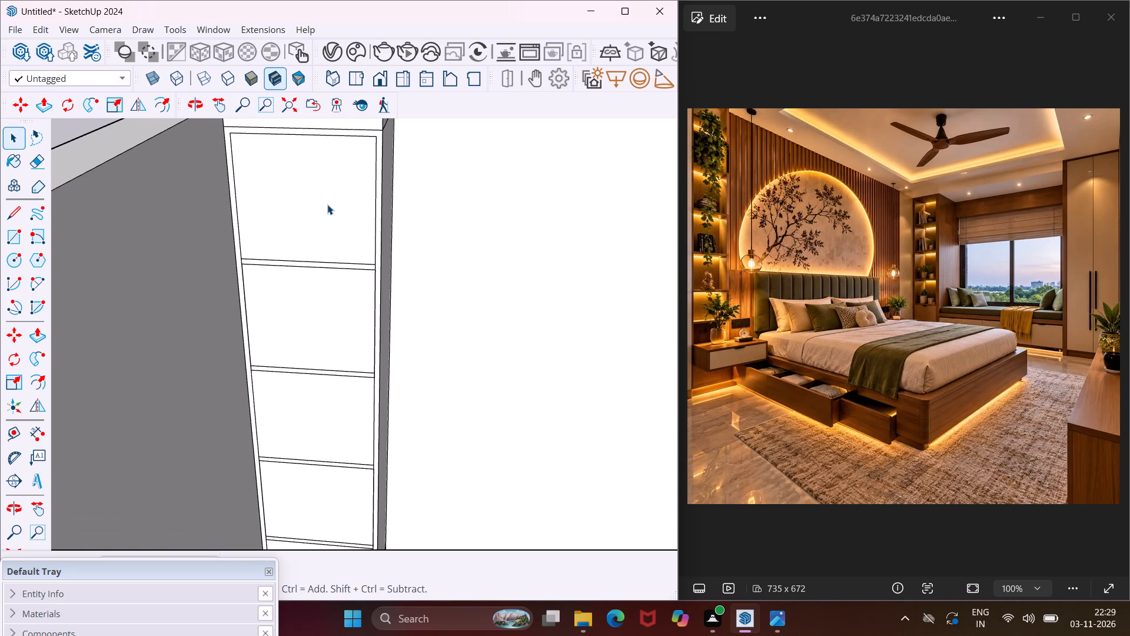
pyautogui.click(327, 204)
pyautogui.press('p')
pyautogui.click(327, 204)
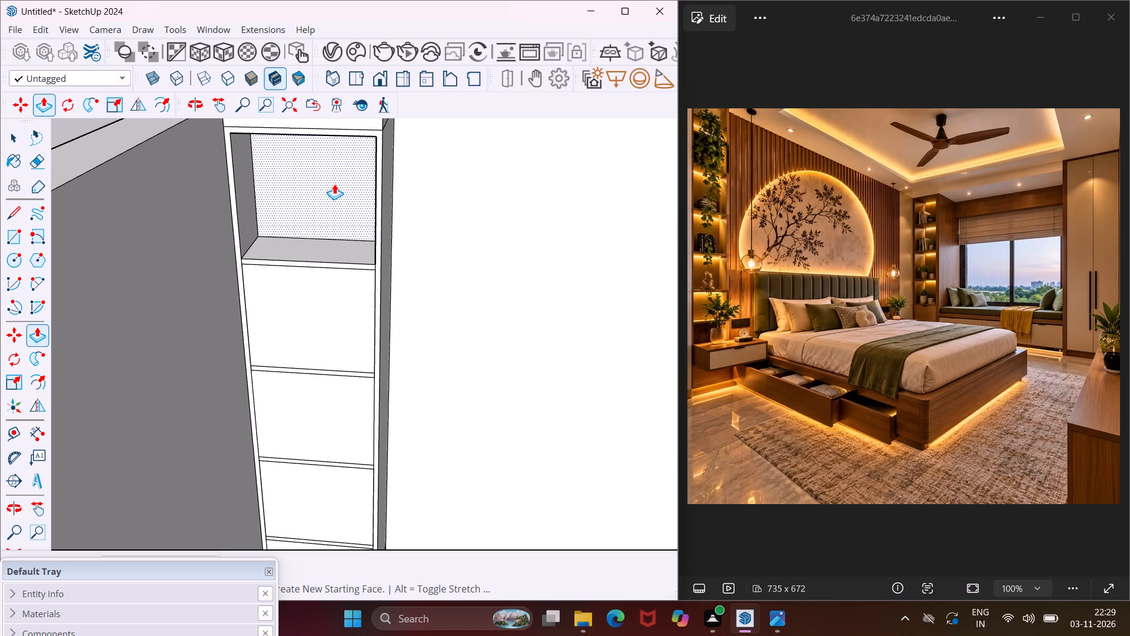
pyautogui.press('1')
pyautogui.press("'")
pyautogui.write('10"')
pyautogui.press('Return')
pyautogui.doubleClick(325, 317)
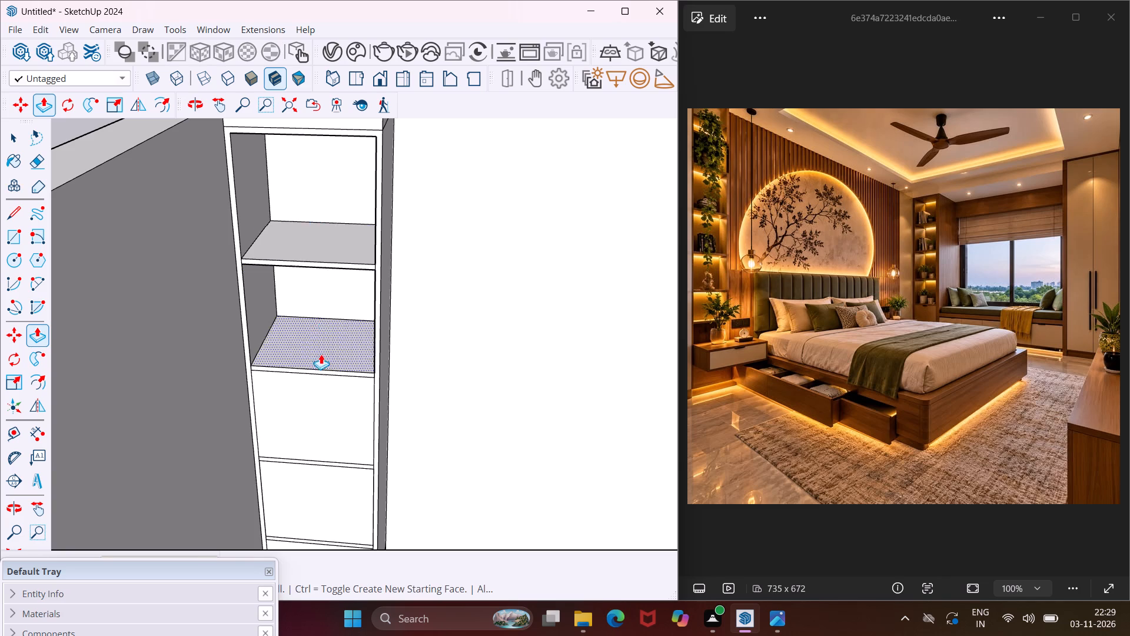
pyautogui.doubleClick(311, 407)
pyautogui.scroll(-4, 274, 365)
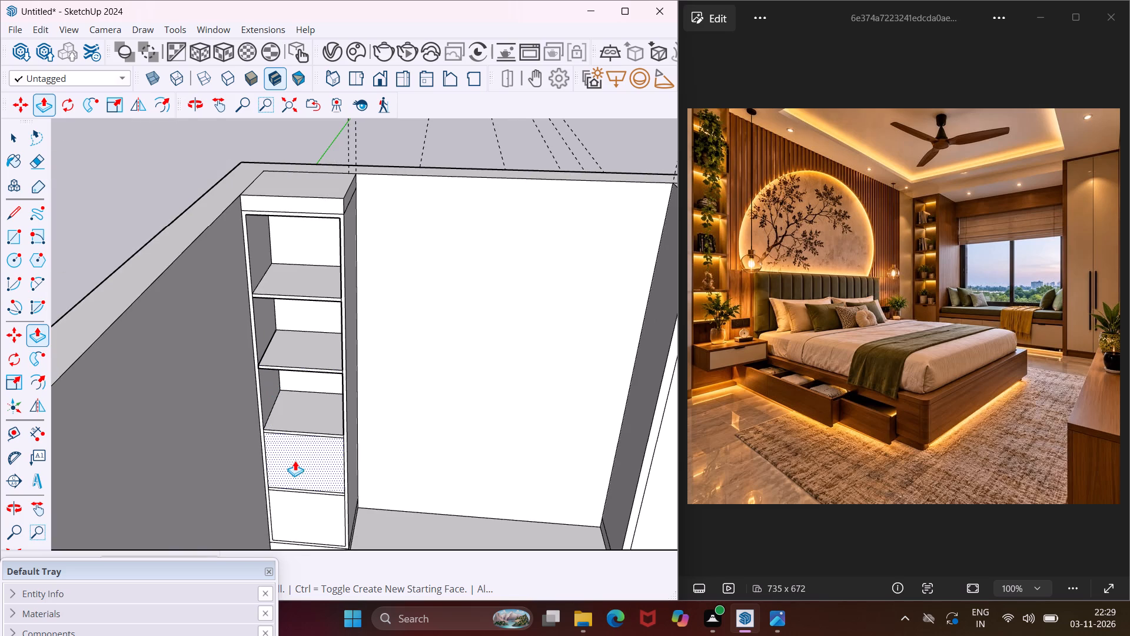
pyautogui.doubleClick(295, 461)
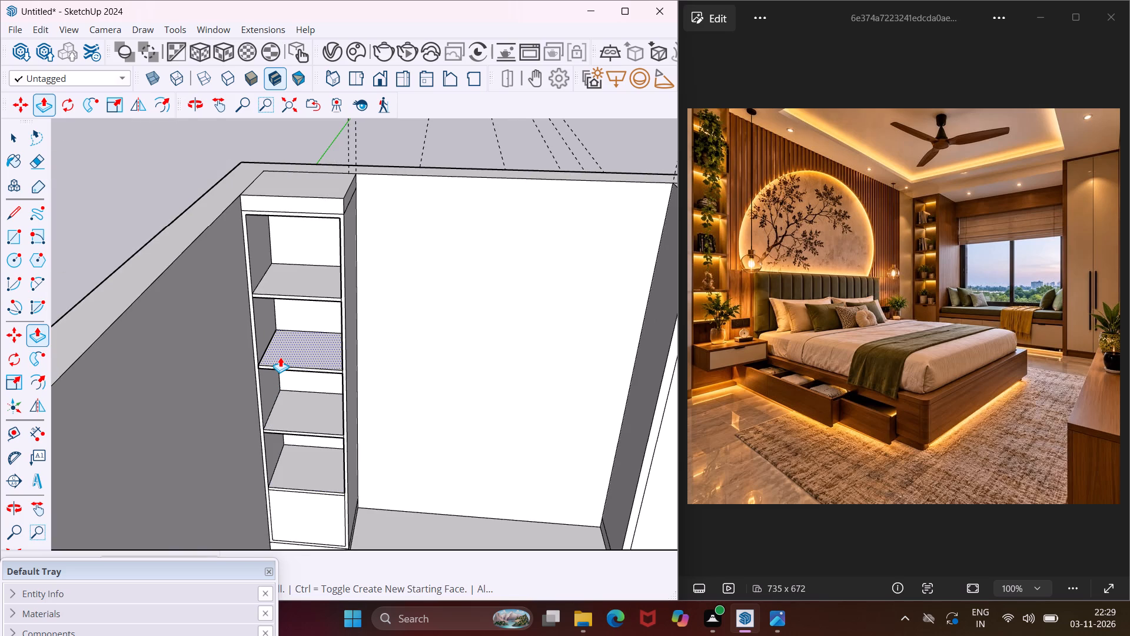
pyautogui.press('Escape')
pyautogui.press('space')
# Copy the top compartment's rear ceiling edge 1" forward along its ceiling, toward the column's front.
pyautogui.scroll(-2, 282, 352)
pyautogui.scroll(3, 316, 486)
pyautogui.moveTo(316, 486); pyautogui.dragTo(316, 486, button='middle')
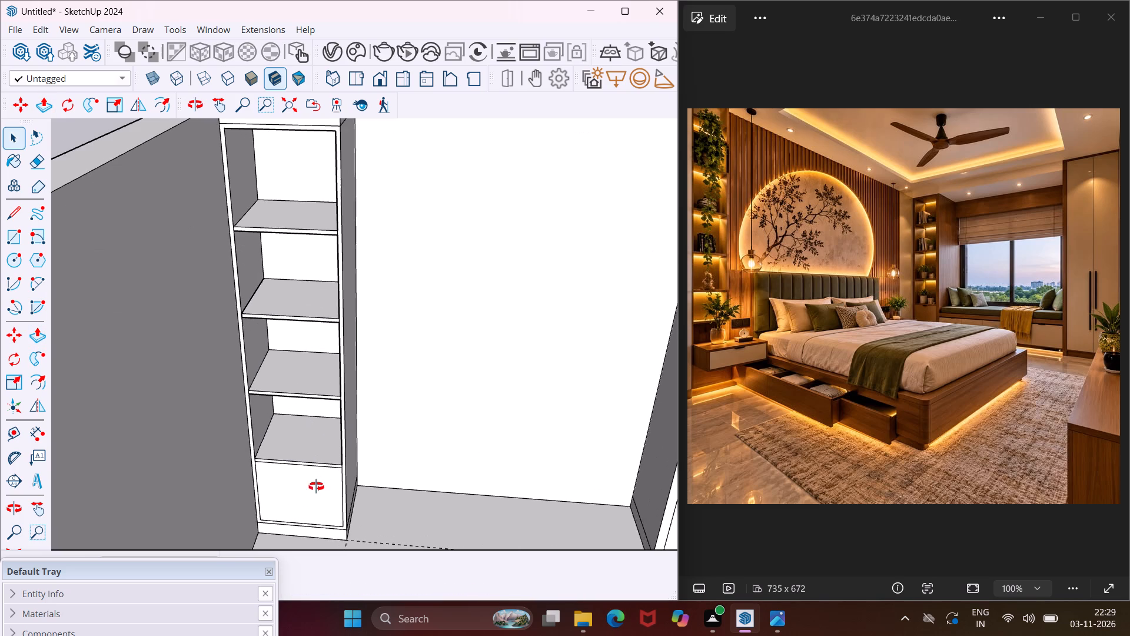
pyautogui.moveTo(316, 486); pyautogui.dragTo(360, 496, button='middle')
pyautogui.moveTo(328, 340); pyautogui.dragTo(317, 310, button='middle')
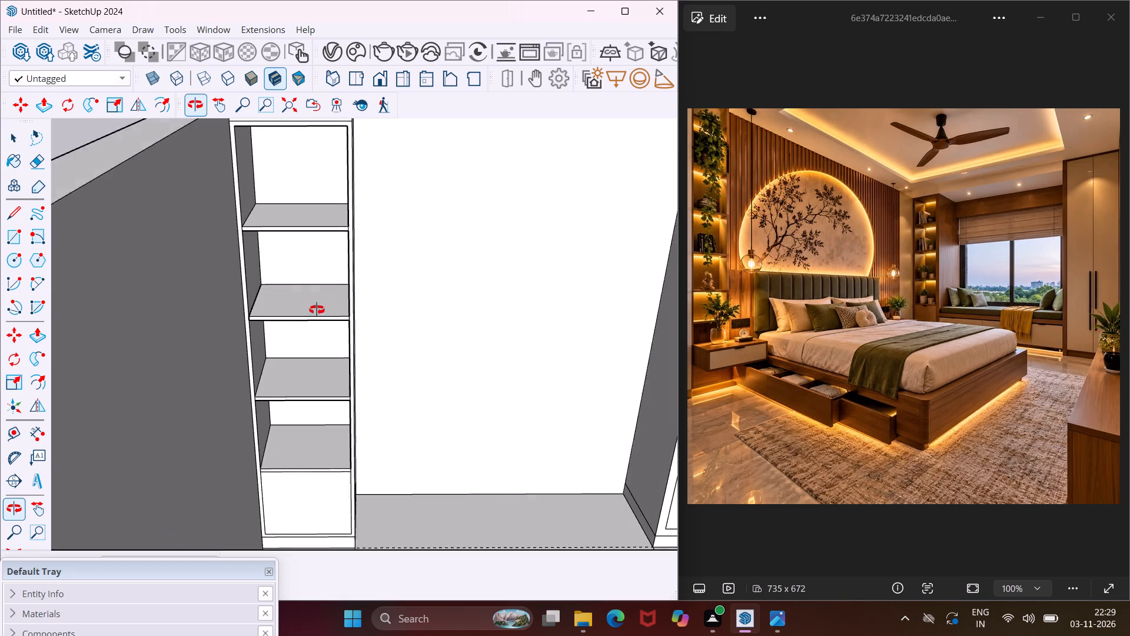
pyautogui.moveTo(317, 310); pyautogui.dragTo(315, 301, button='middle')
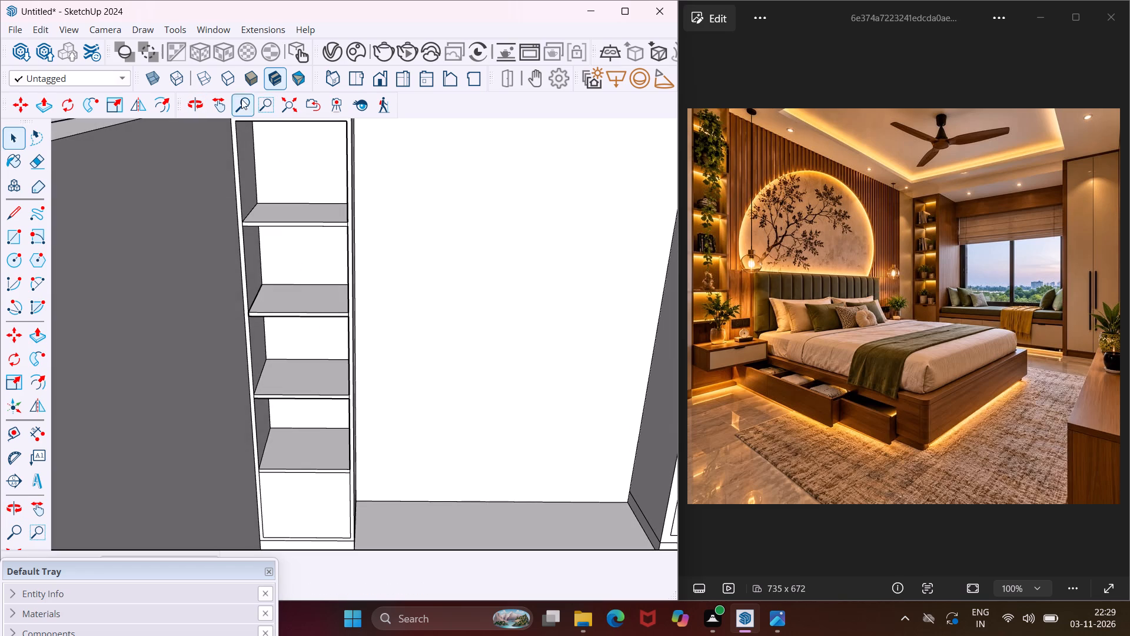
pyautogui.click(219, 105)
pyautogui.moveTo(264, 191); pyautogui.dragTo(267, 285)
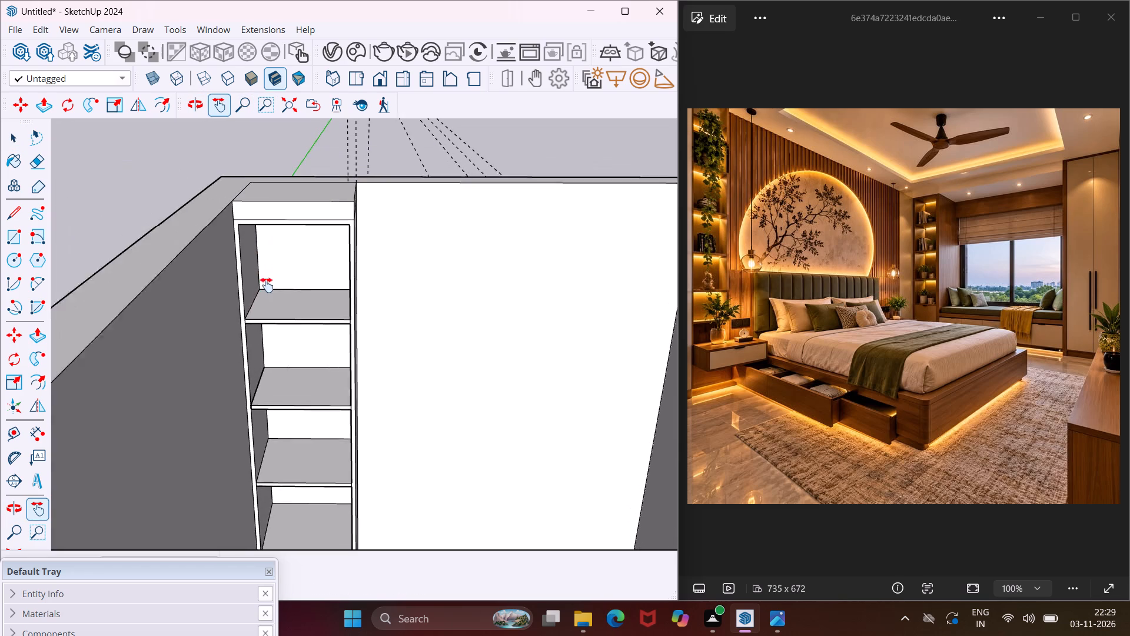
pyautogui.moveTo(267, 285); pyautogui.dragTo(267, 286)
pyautogui.scroll(5, 331, 275)
pyautogui.moveTo(327, 271); pyautogui.dragTo(363, 151, button='middle')
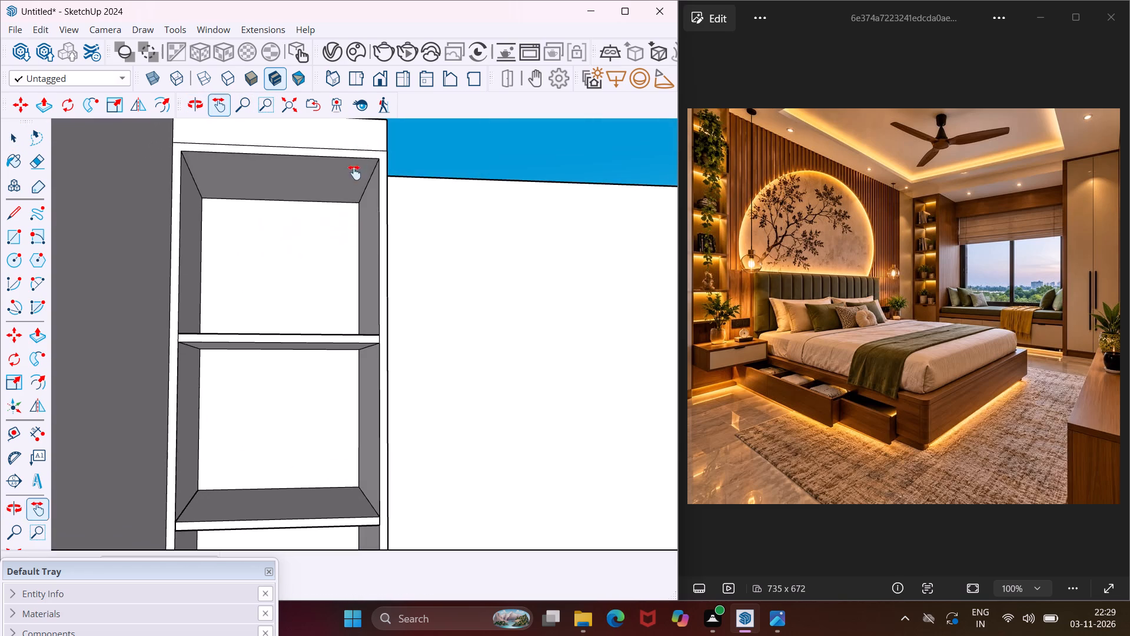
pyautogui.press('Escape')
pyautogui.press('space')
pyautogui.scroll(6, 352, 183)
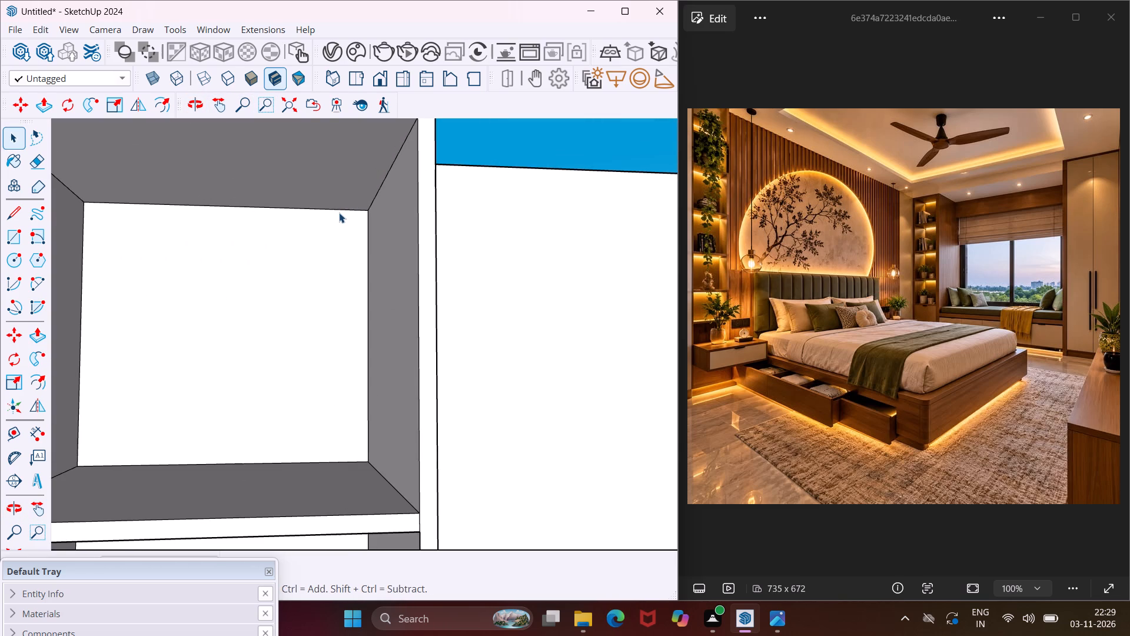
pyautogui.click(339, 210)
pyautogui.press('m')
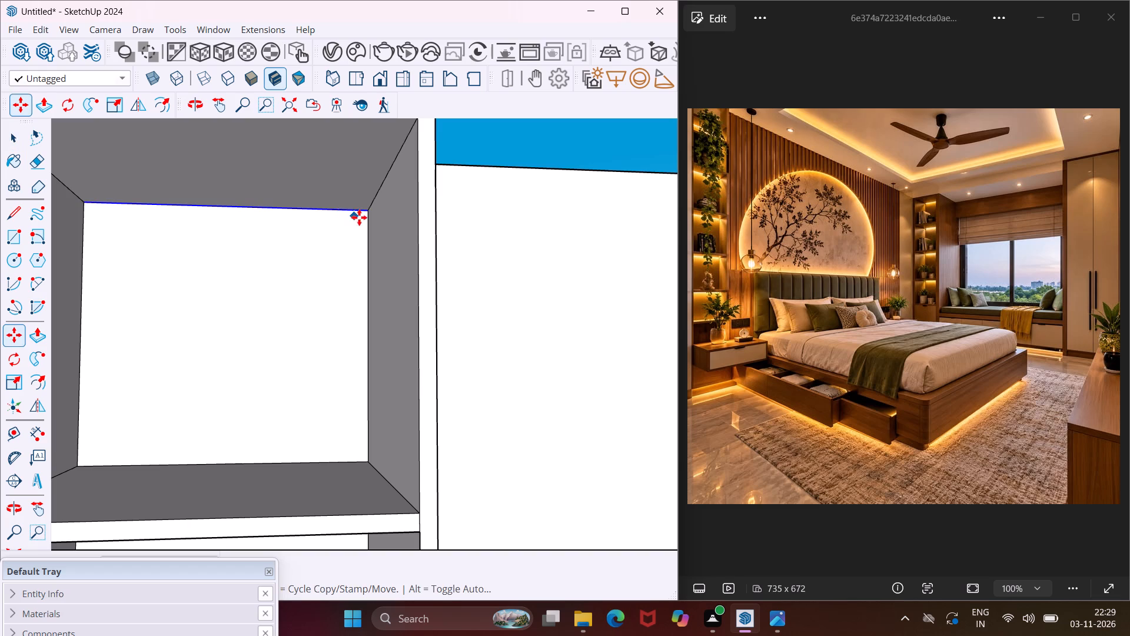
pyautogui.scroll(4, 364, 217)
pyautogui.click(367, 210)
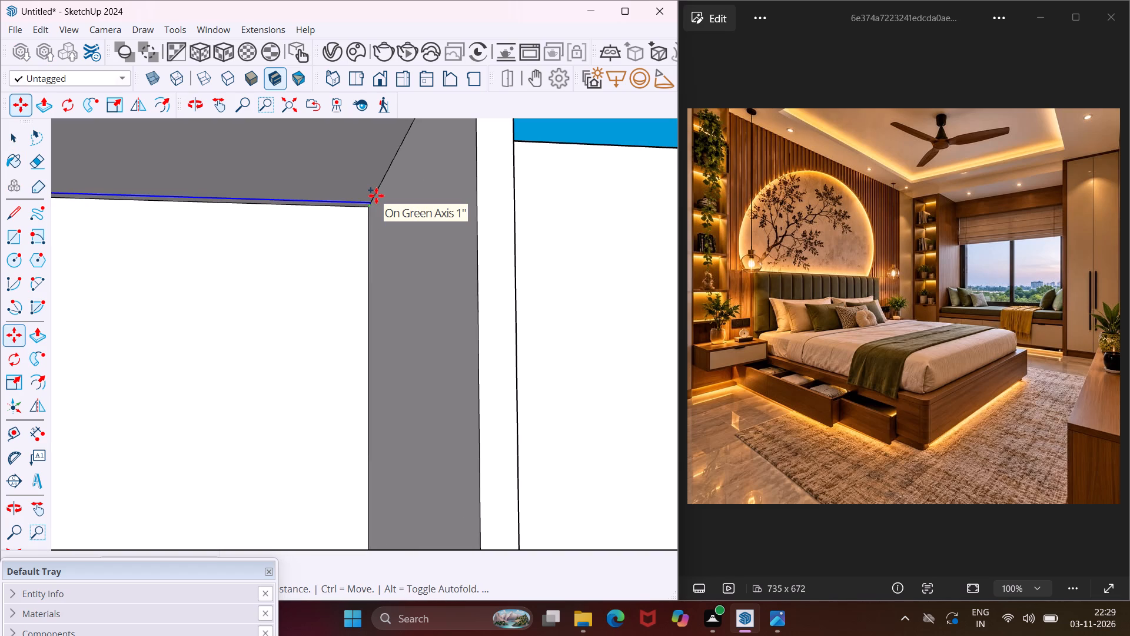
pyautogui.write('1"')
pyautogui.press('Return')
pyautogui.scroll(-4, 397, 171)
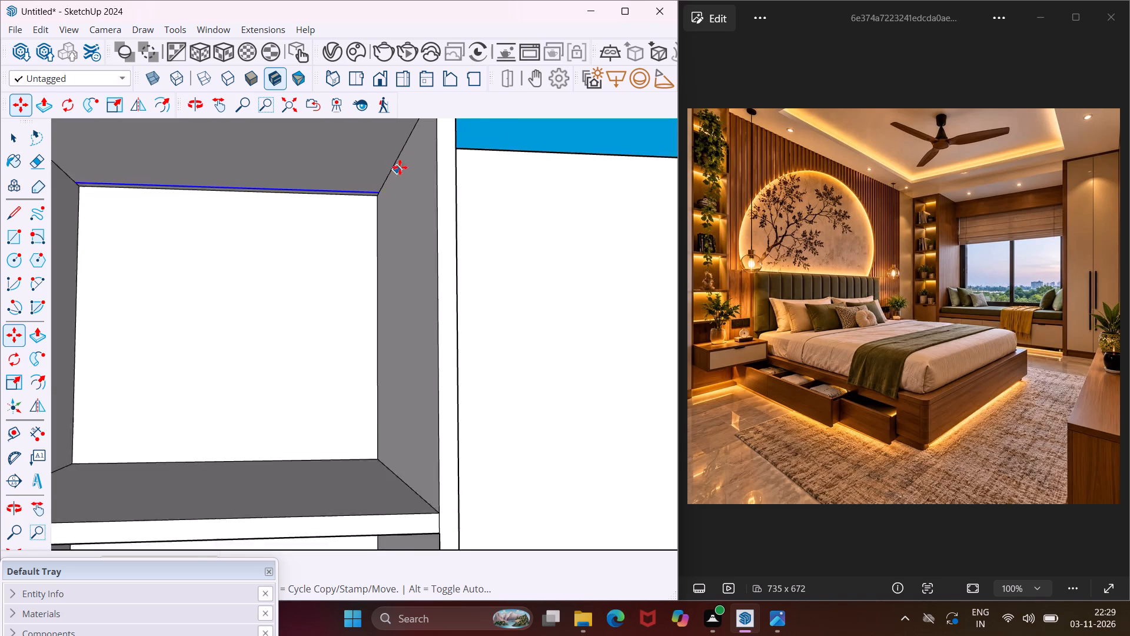
pyautogui.scroll(-6, 400, 167)
pyautogui.press('Escape')
pyautogui.press('space')
# Copy the rear ceiling edge of the second compartment from the top 1" forward along the shelf's underside.
pyautogui.scroll(3, 308, 390)
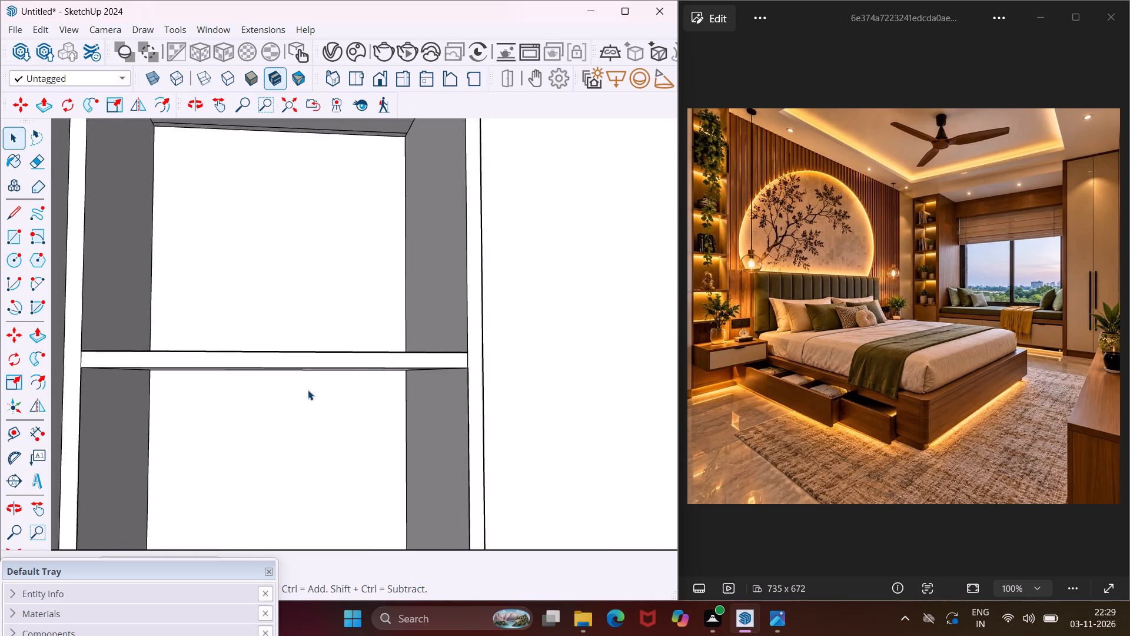
pyautogui.scroll(1, 308, 390)
pyautogui.moveTo(308, 390); pyautogui.dragTo(350, 279, button='middle')
pyautogui.click(338, 422)
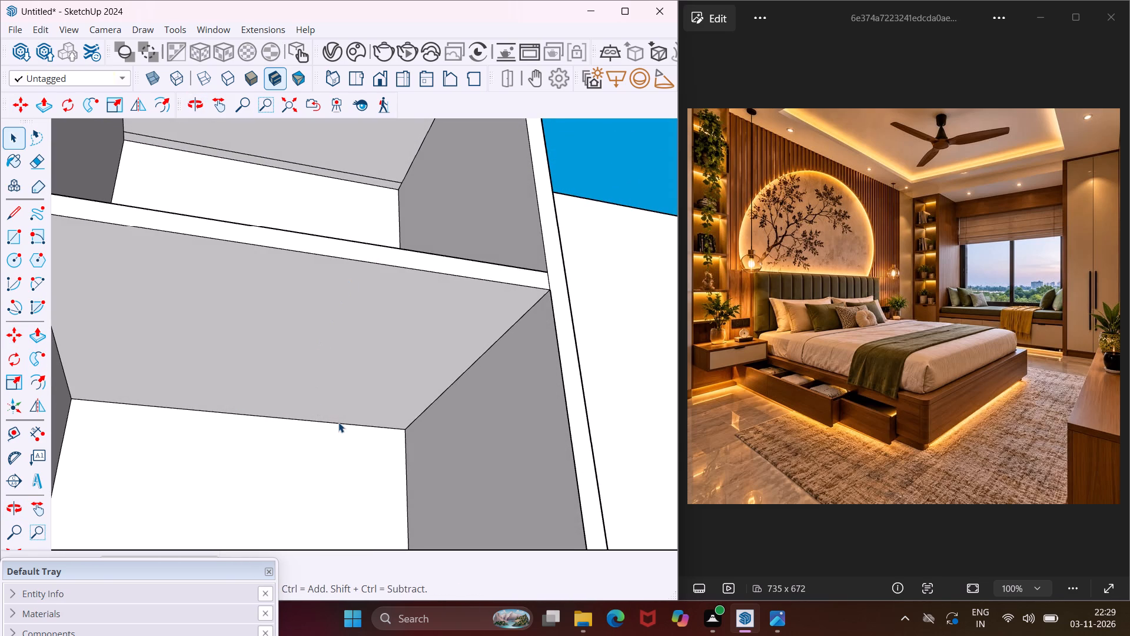
pyautogui.press('m')
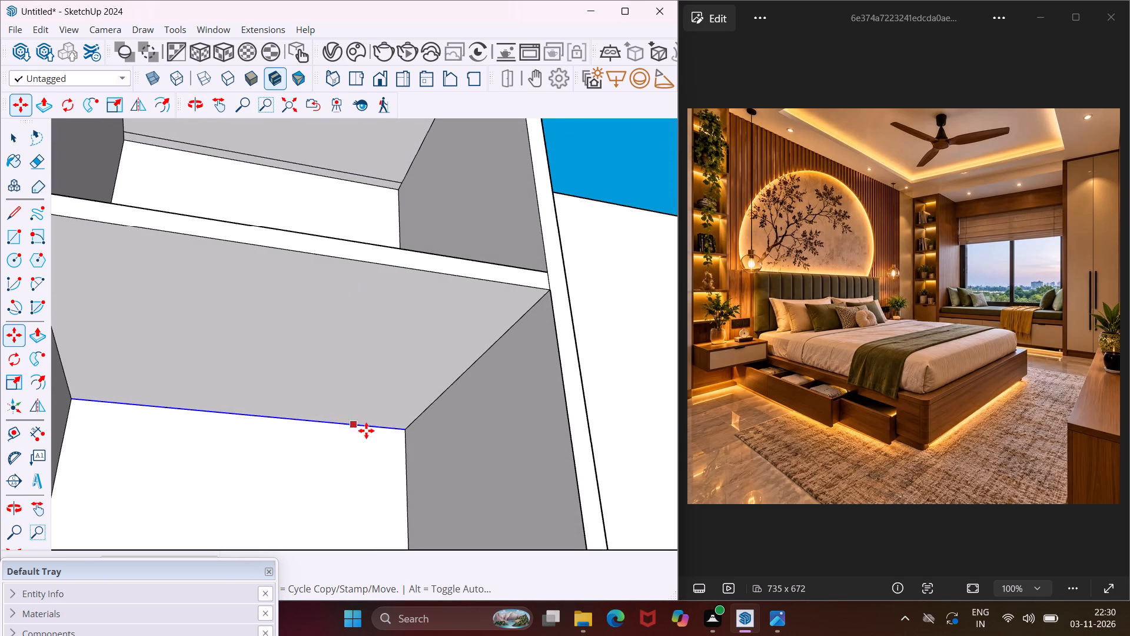
pyautogui.click(404, 430)
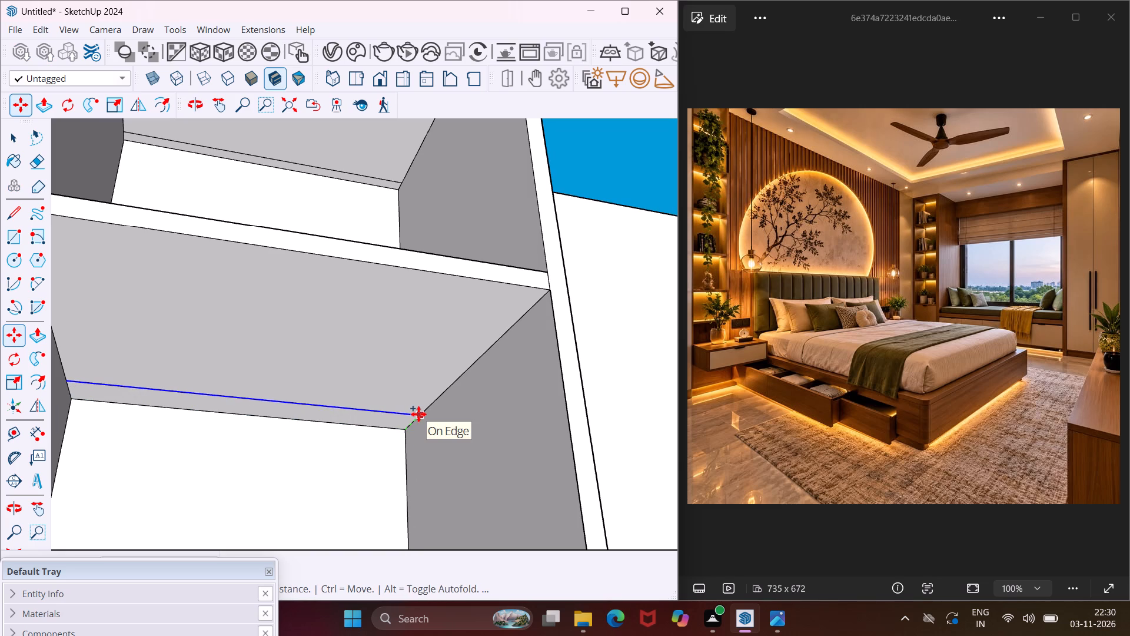
pyautogui.write('1"')
pyautogui.press('Return')
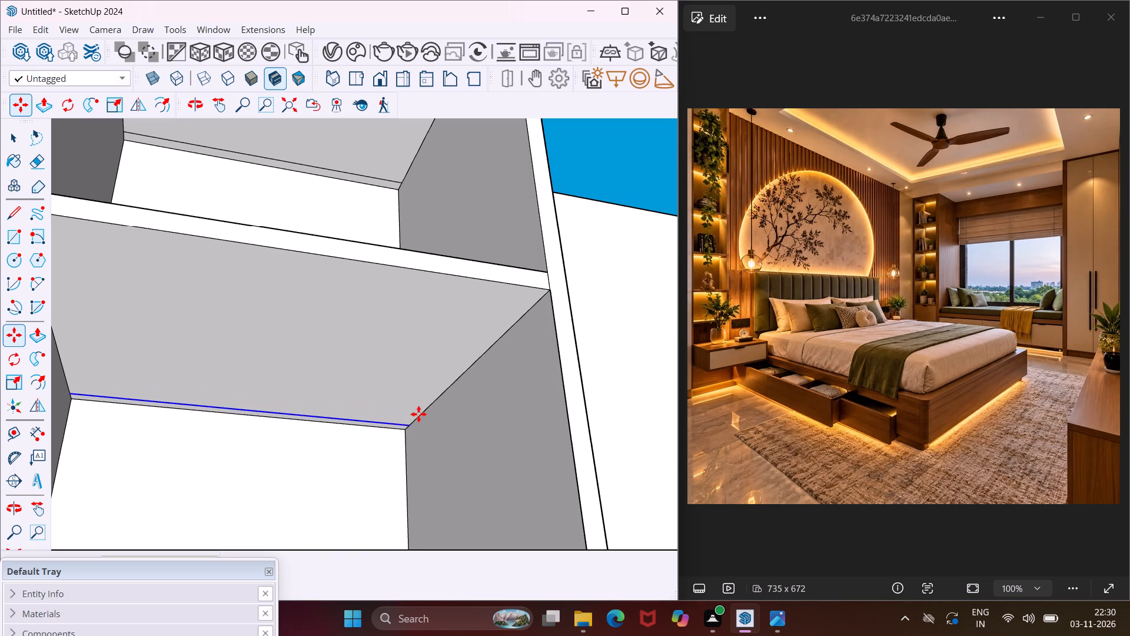
pyautogui.scroll(-6, 418, 414)
pyautogui.moveTo(405, 399); pyautogui.dragTo(228, 422, button='middle')
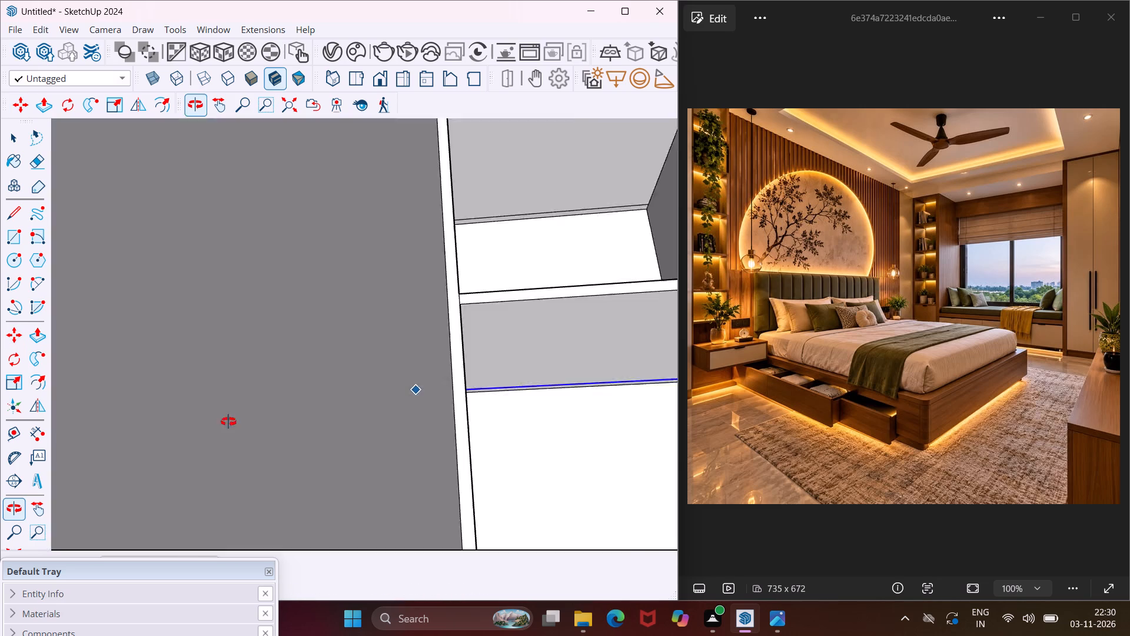
pyautogui.moveTo(228, 422); pyautogui.dragTo(134, 446, button='middle')
pyautogui.scroll(-6, 125, 445)
pyautogui.scroll(-5, 192, 438)
pyautogui.scroll(-6, 245, 445)
pyautogui.scroll(-5, 341, 457)
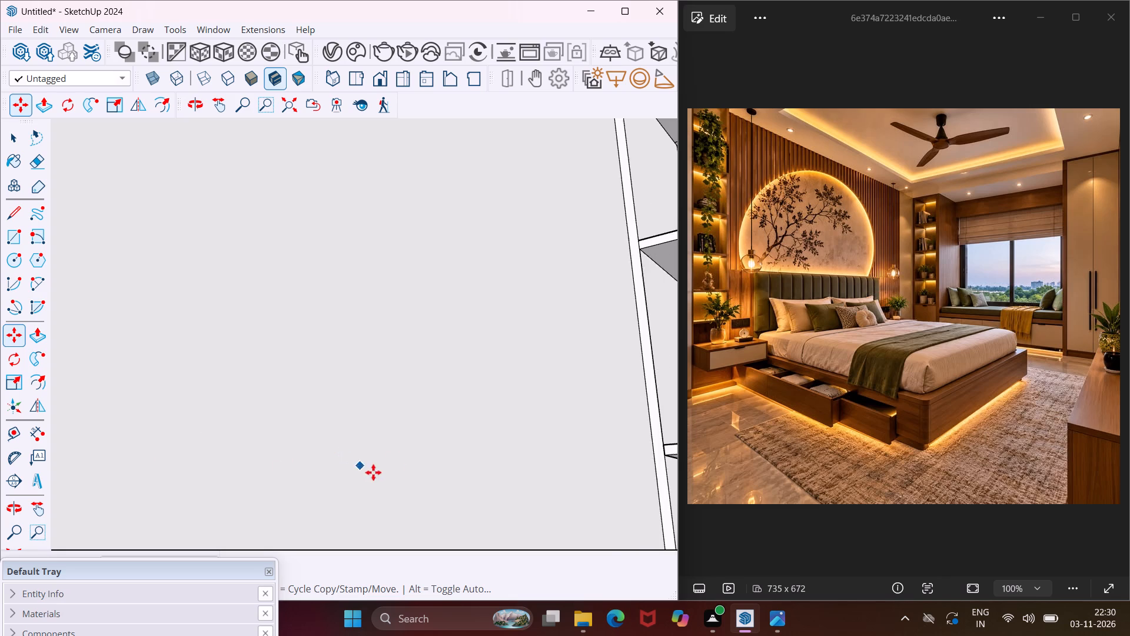
pyautogui.scroll(-11, 427, 417)
pyautogui.scroll(-5, 481, 425)
pyautogui.moveTo(552, 472); pyautogui.dragTo(576, 481, button='middle')
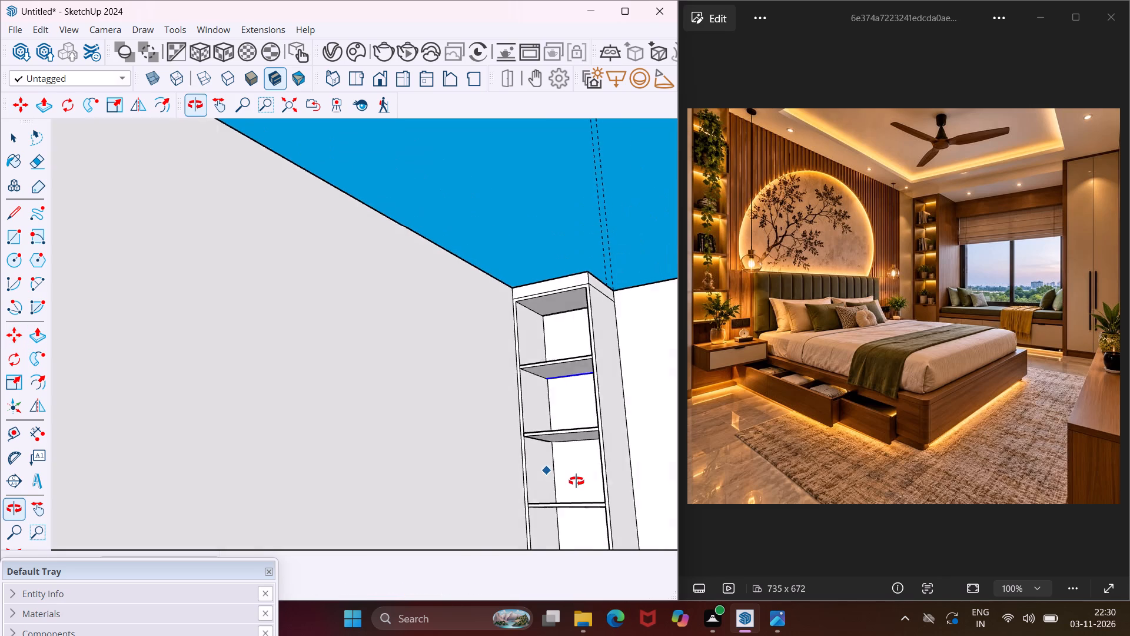
pyautogui.moveTo(576, 481); pyautogui.dragTo(636, 493, button='middle')
pyautogui.press('Escape')
pyautogui.press('space')
# Copy the rear ceiling edge of the third compartment from the top 1" forward along the shelf's underside.
pyautogui.scroll(4, 590, 487)
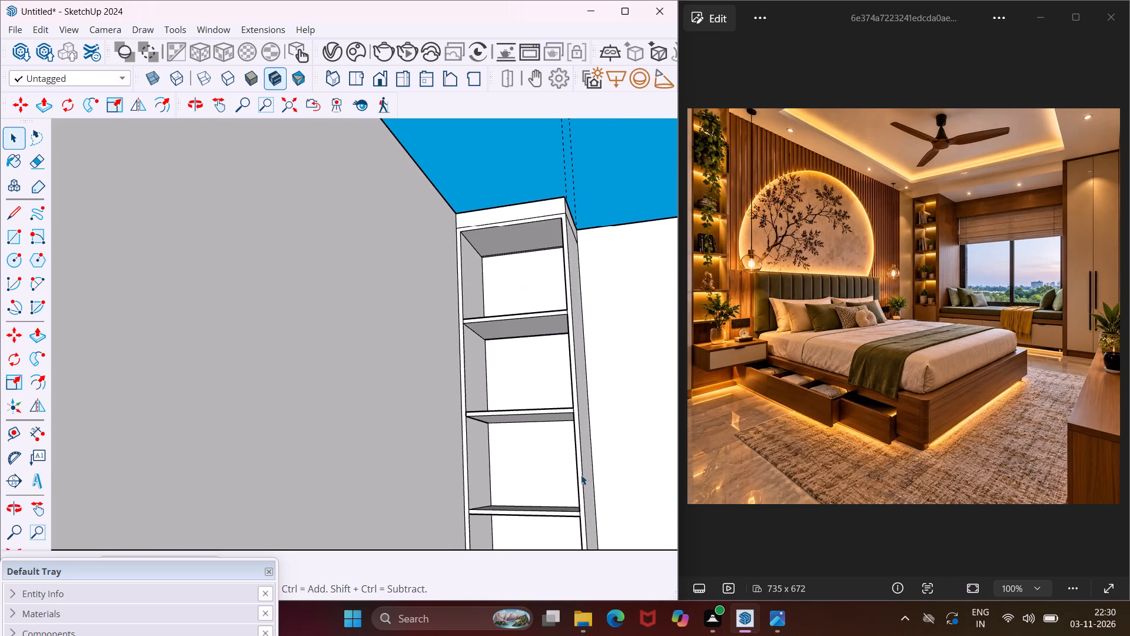
pyautogui.moveTo(581, 475); pyautogui.dragTo(584, 418, button='middle')
pyautogui.scroll(1, 581, 475)
pyautogui.scroll(2, 578, 419)
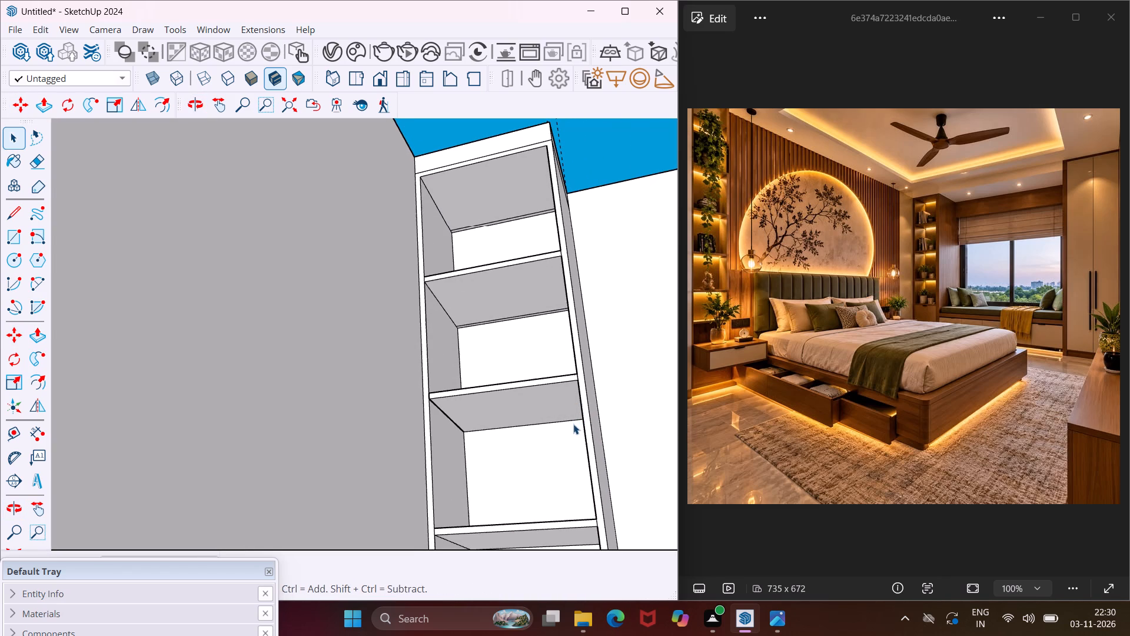
pyautogui.click(570, 420)
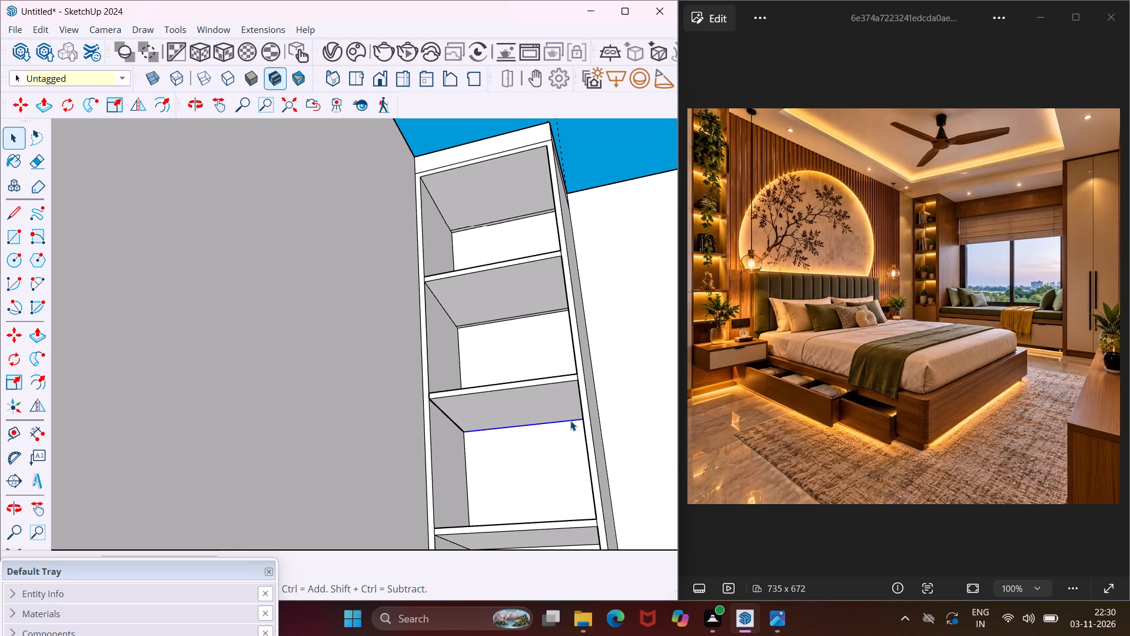
pyautogui.press('m')
pyautogui.scroll(4, 490, 436)
pyautogui.click(451, 429)
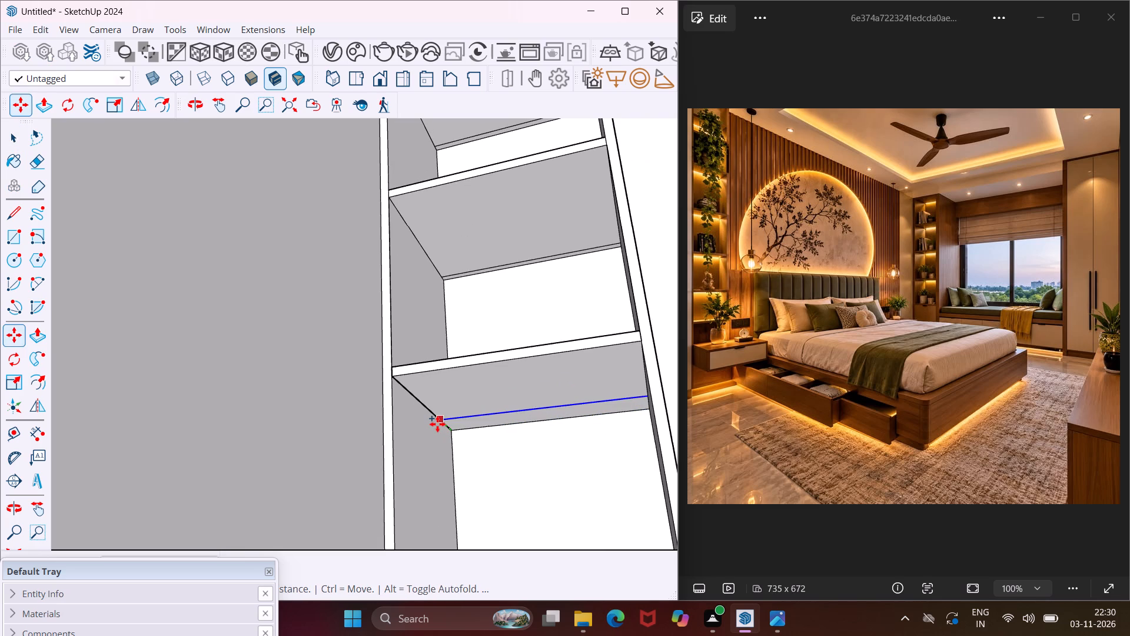
pyautogui.write('1"')
pyautogui.press('Return')
pyautogui.scroll(-10, 392, 322)
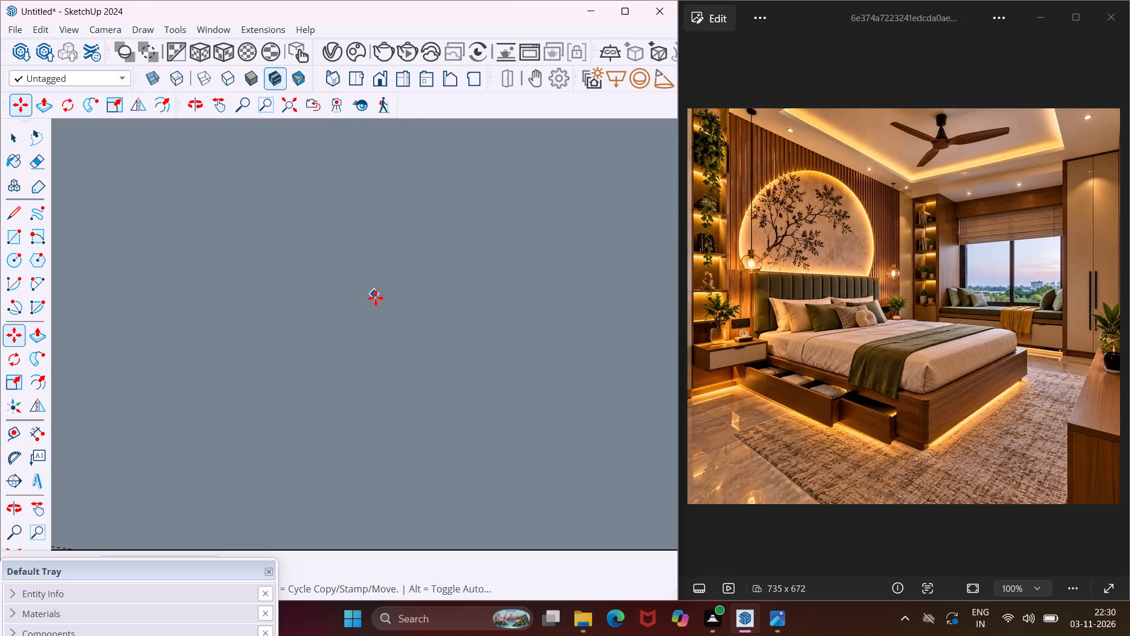
pyautogui.scroll(-1, 375, 298)
pyautogui.moveTo(383, 303); pyautogui.dragTo(550, 431, button='middle')
pyautogui.scroll(-5, 543, 429)
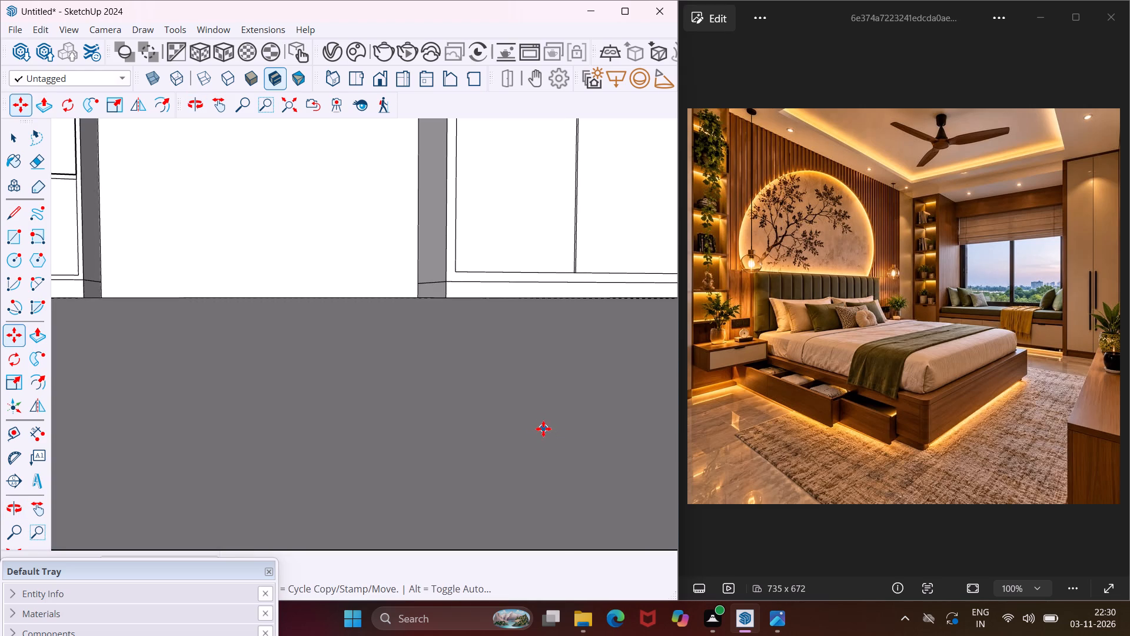
pyautogui.scroll(-6, 530, 423)
pyautogui.scroll(-7, 479, 420)
pyautogui.scroll(-17, 474, 437)
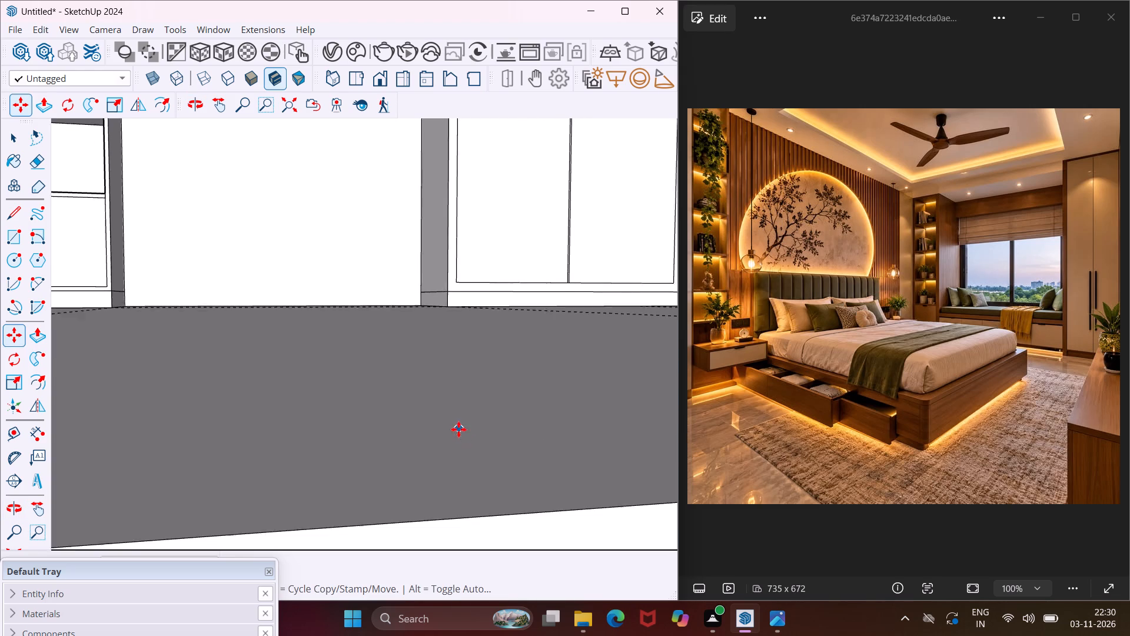
pyautogui.scroll(-9, 458, 429)
pyautogui.click(210, 110)
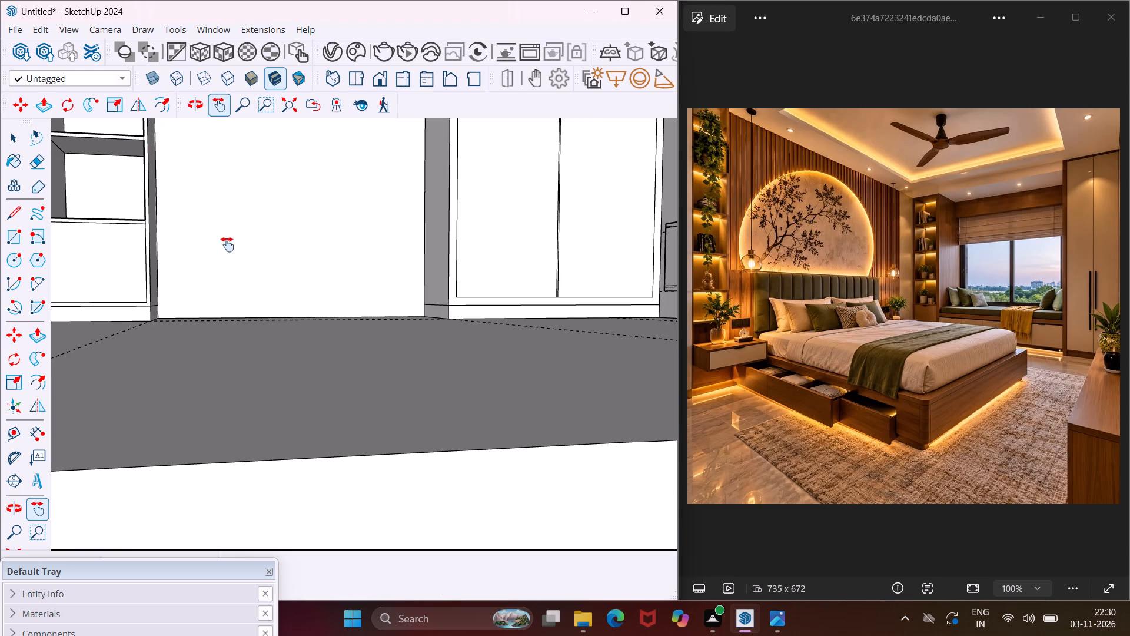
pyautogui.moveTo(227, 244); pyautogui.dragTo(347, 451)
pyautogui.scroll(5, 246, 373)
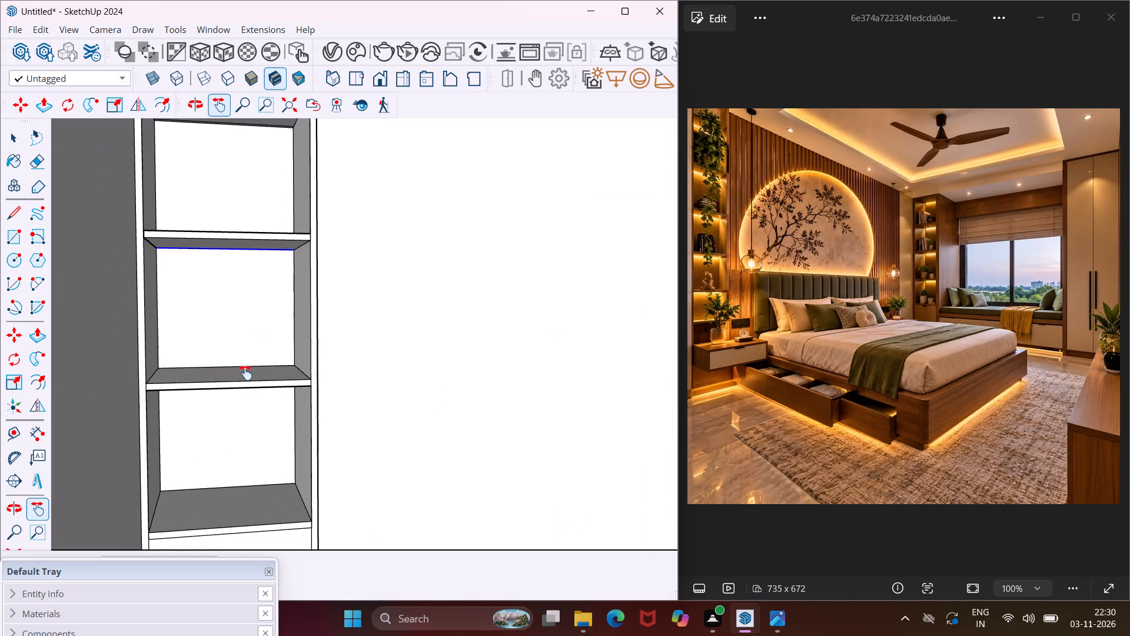
pyautogui.moveTo(245, 373); pyautogui.dragTo(246, 293, button='middle')
pyautogui.scroll(1, 245, 367)
pyautogui.press('Escape')
pyautogui.press('space')
pyautogui.scroll(4, 165, 393)
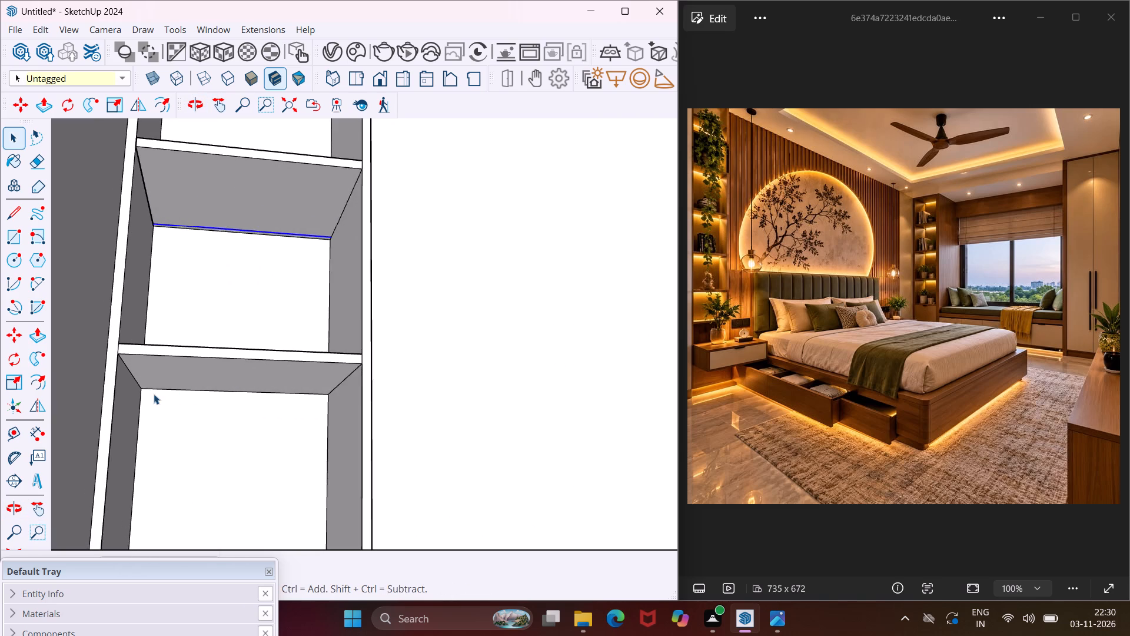
# Copy the rear ceiling edge of the fourth compartment from the top 1" forward along the shelf's underside.
pyautogui.scroll(4, 154, 394)
pyautogui.click(152, 389)
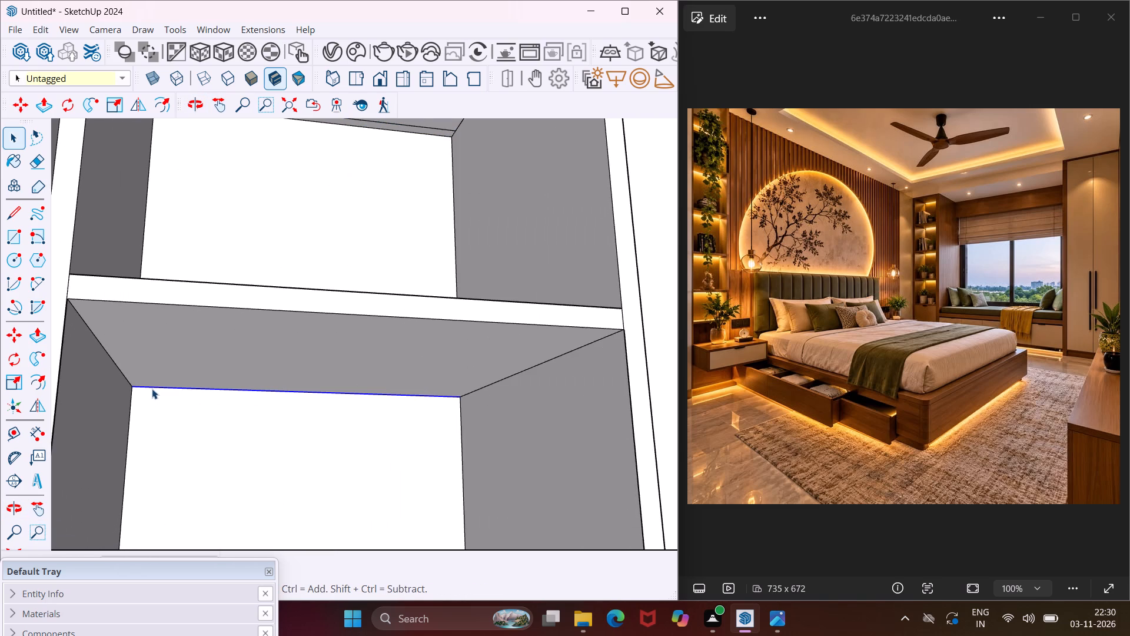
pyautogui.press('m')
pyautogui.click(135, 386)
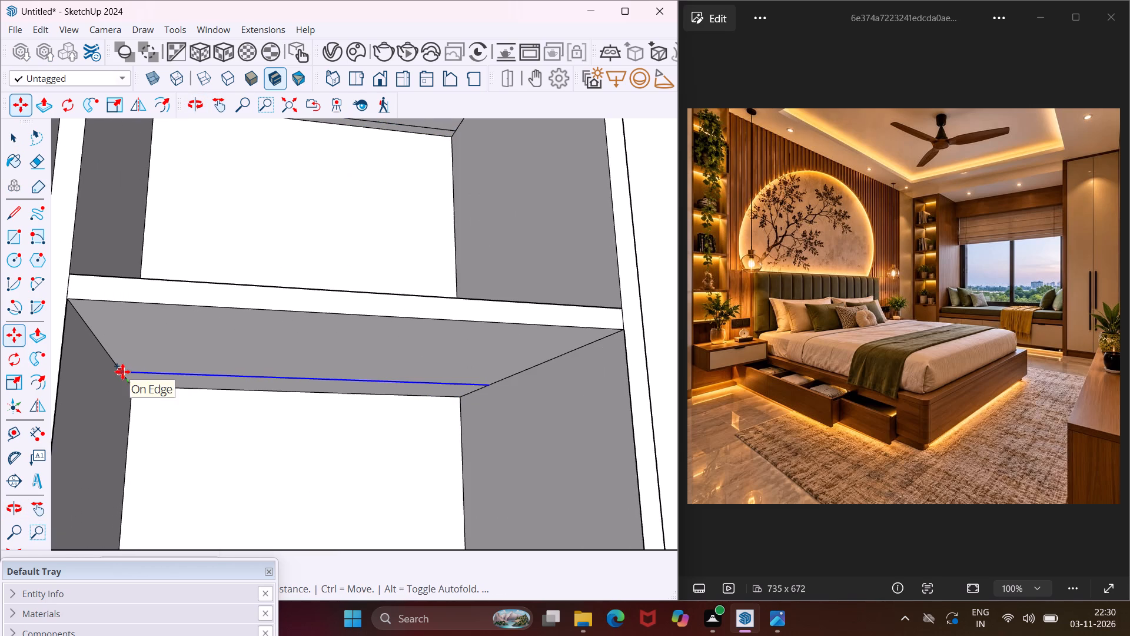
pyautogui.write('1"')
pyautogui.press('Return')
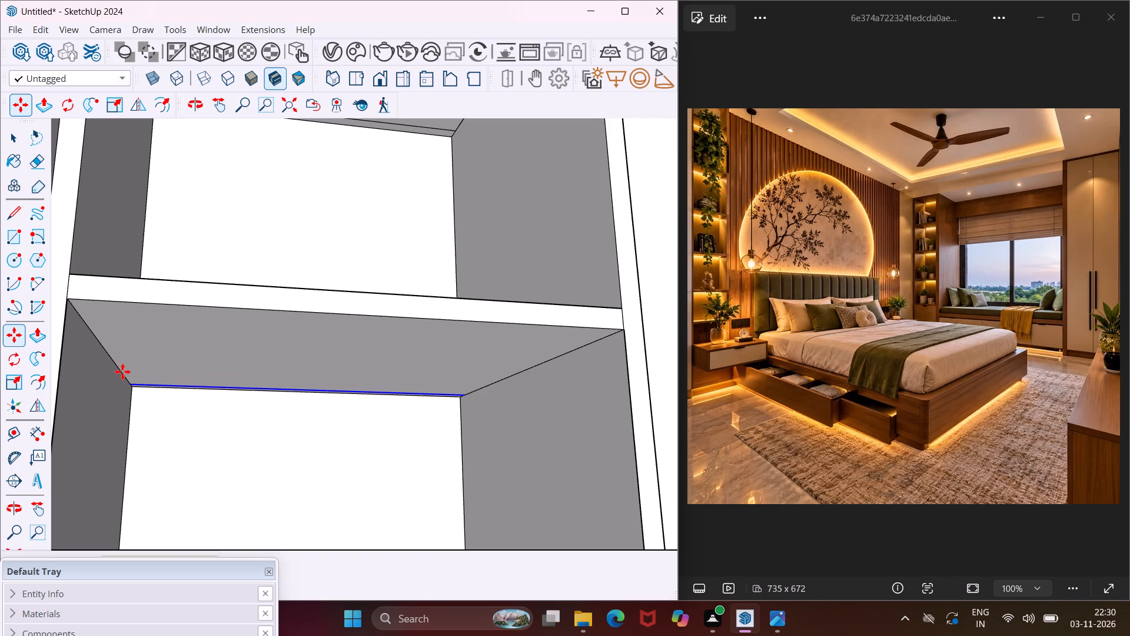
pyautogui.press('Escape')
pyautogui.press('space')
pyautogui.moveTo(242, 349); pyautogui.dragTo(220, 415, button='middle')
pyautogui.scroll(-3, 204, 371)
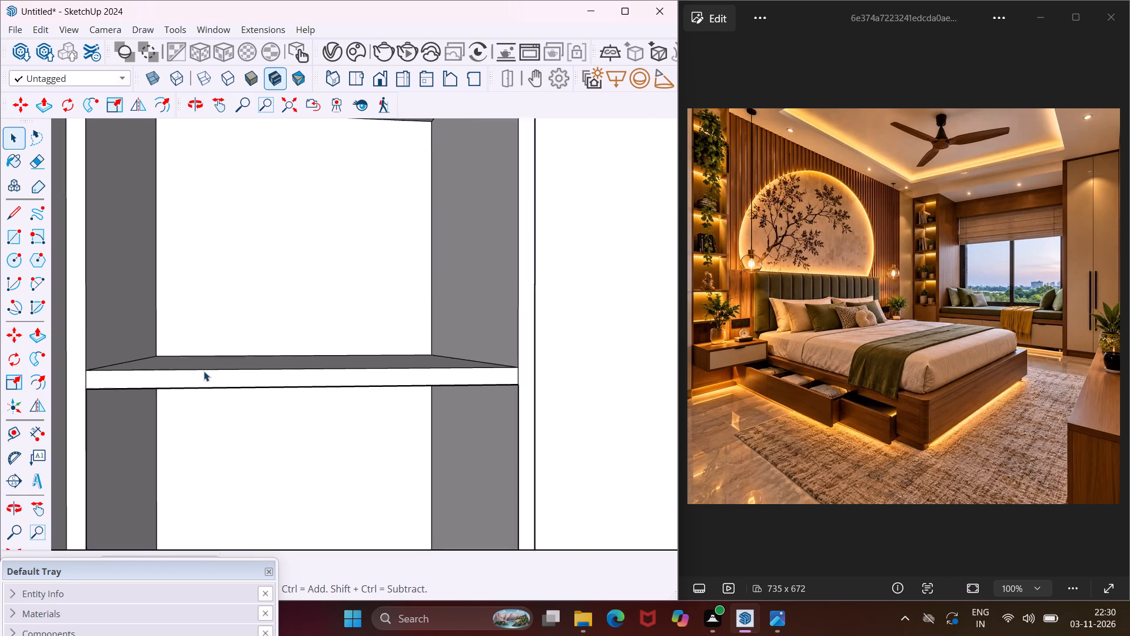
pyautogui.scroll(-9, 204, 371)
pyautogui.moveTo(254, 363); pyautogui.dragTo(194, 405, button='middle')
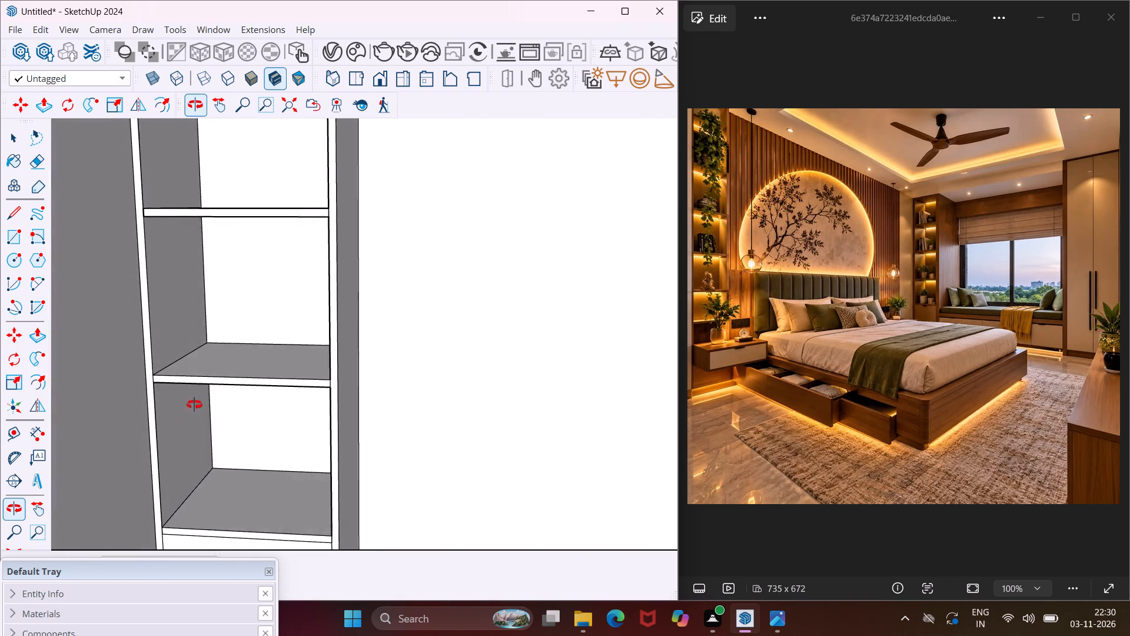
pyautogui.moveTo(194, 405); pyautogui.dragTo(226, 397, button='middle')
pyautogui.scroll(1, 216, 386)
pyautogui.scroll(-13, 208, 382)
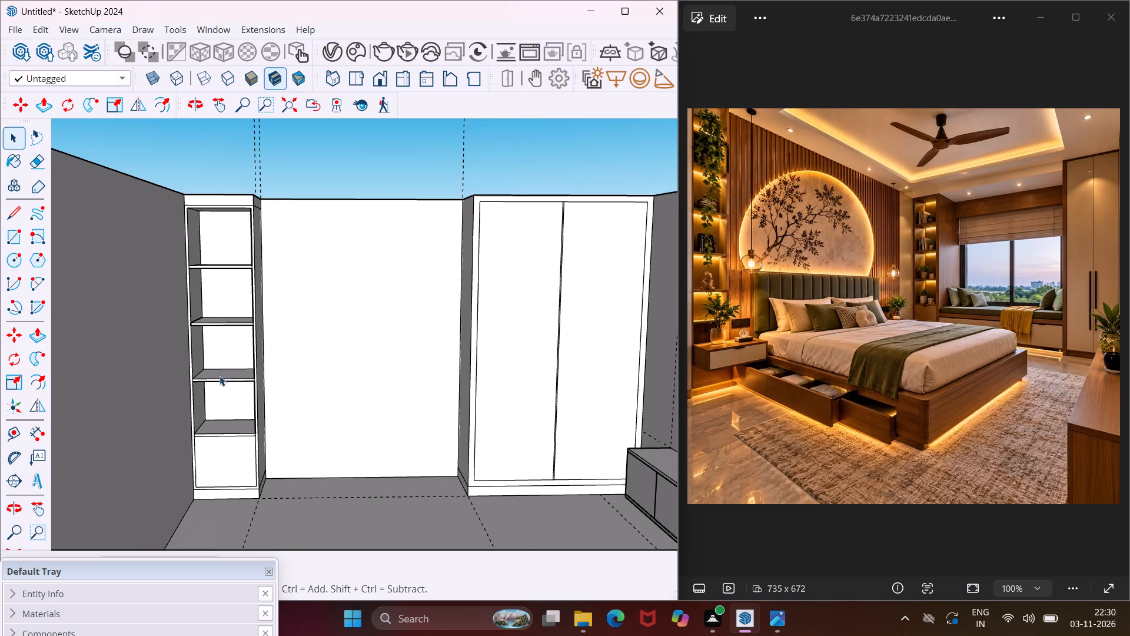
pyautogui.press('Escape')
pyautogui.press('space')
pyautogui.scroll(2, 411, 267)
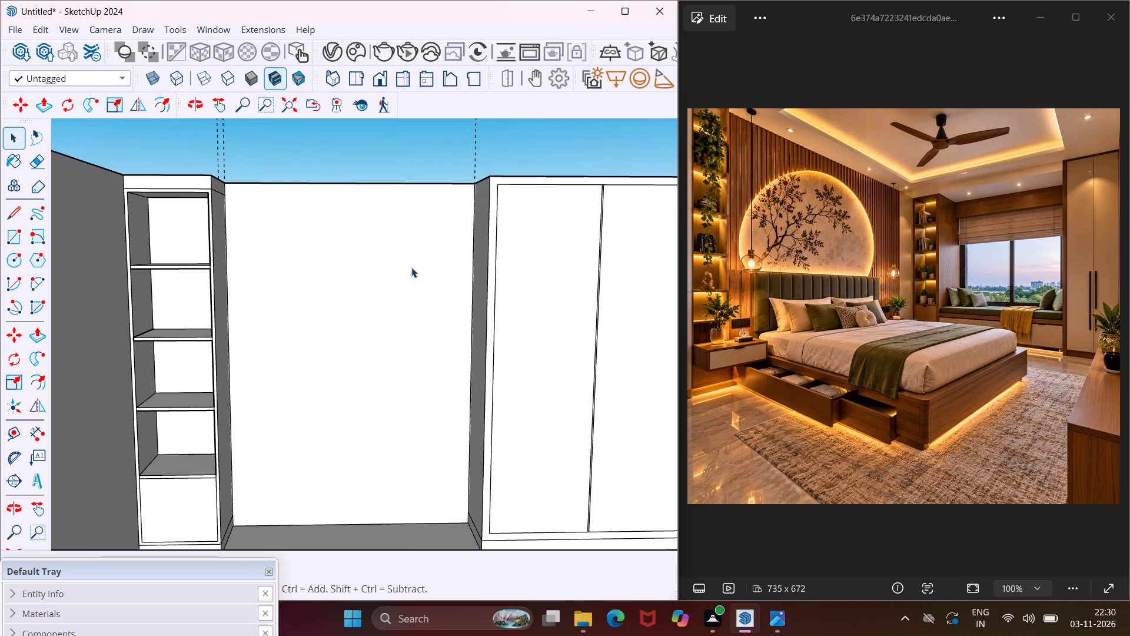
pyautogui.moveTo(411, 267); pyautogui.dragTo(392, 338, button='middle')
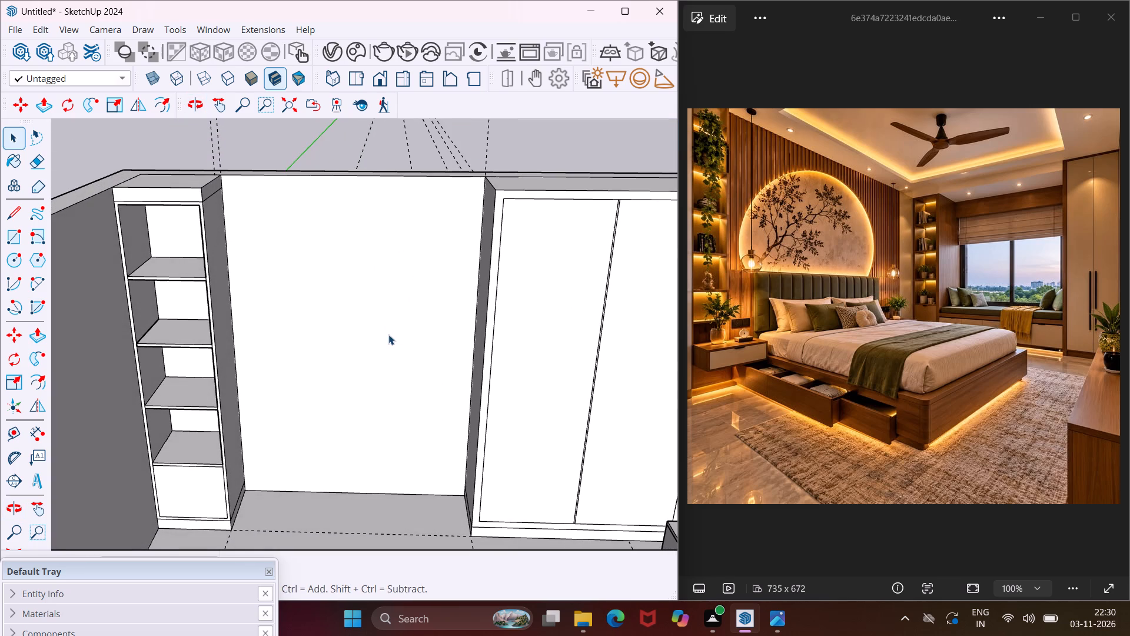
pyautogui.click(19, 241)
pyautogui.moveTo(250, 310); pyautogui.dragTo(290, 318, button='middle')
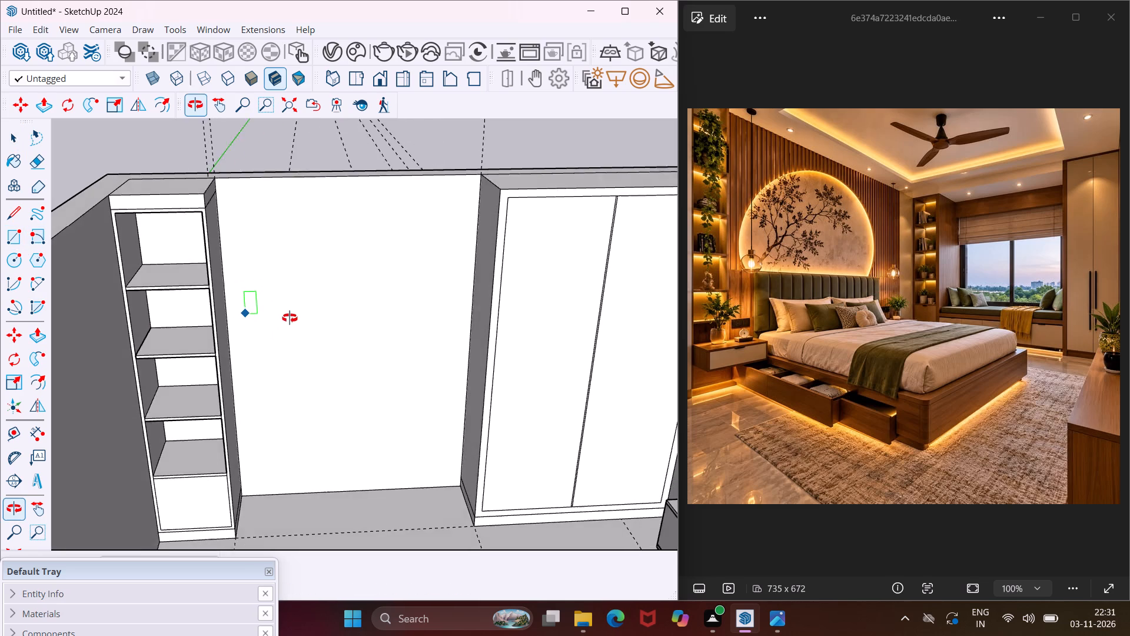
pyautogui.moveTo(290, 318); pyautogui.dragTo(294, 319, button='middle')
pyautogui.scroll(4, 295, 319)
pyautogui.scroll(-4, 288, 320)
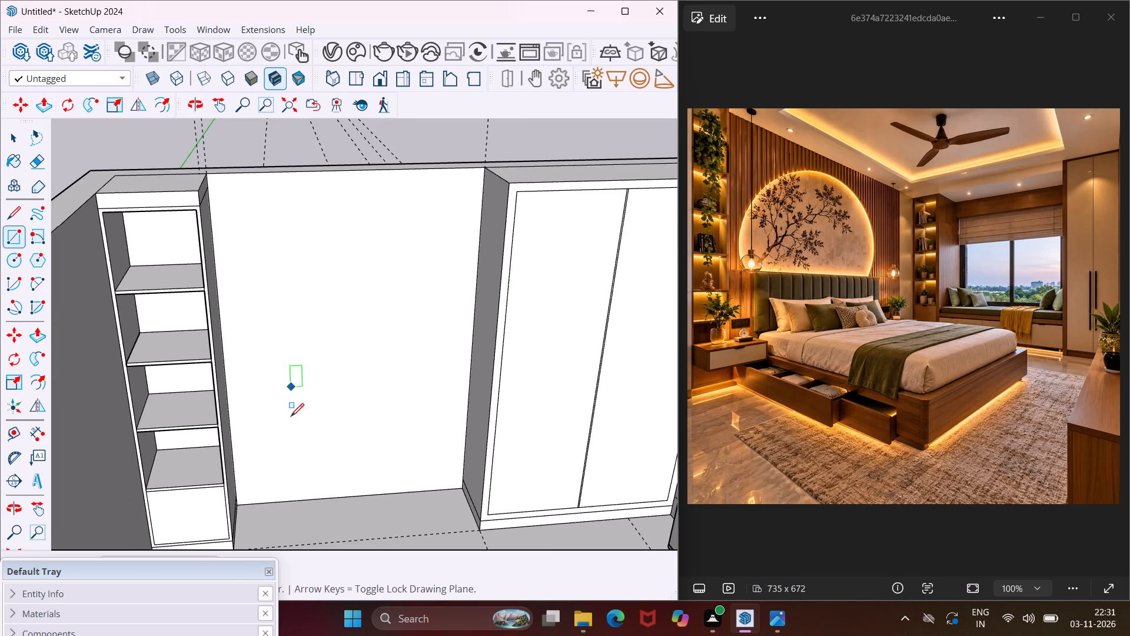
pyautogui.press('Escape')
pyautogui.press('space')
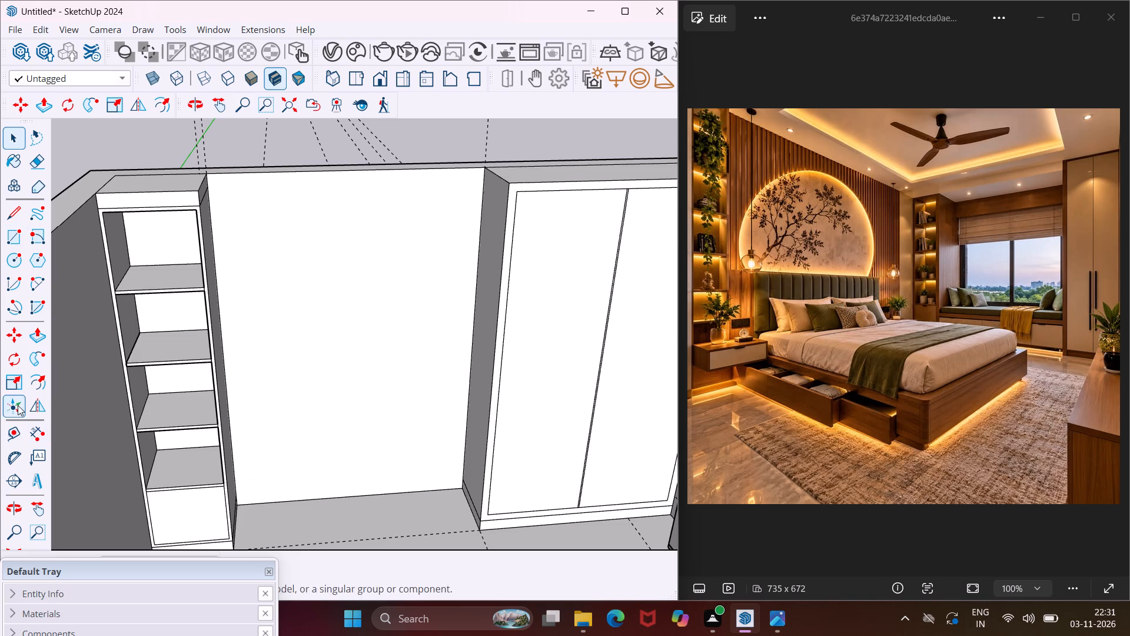
# Place a horizontal guide about 2'1" above the floor on the wall between the corner column and the wardrobe.
pyautogui.click(17, 442)
pyautogui.scroll(2, 264, 512)
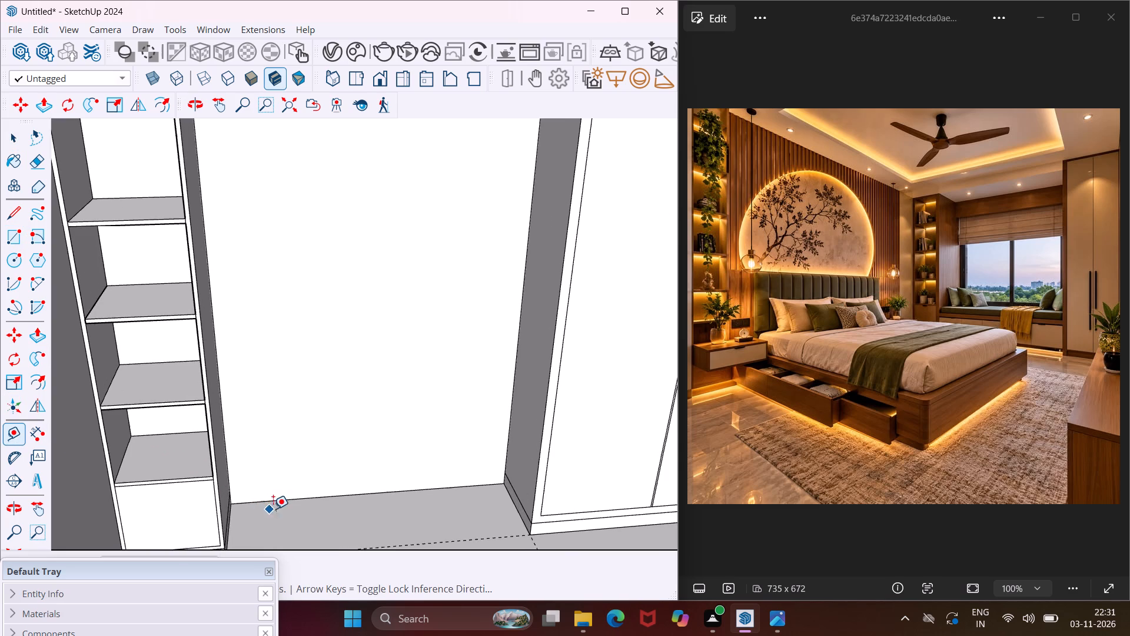
pyautogui.scroll(2, 279, 508)
pyautogui.click(288, 500)
pyautogui.moveTo(287, 433); pyautogui.dragTo(280, 373, button='middle')
pyautogui.scroll(1, 287, 433)
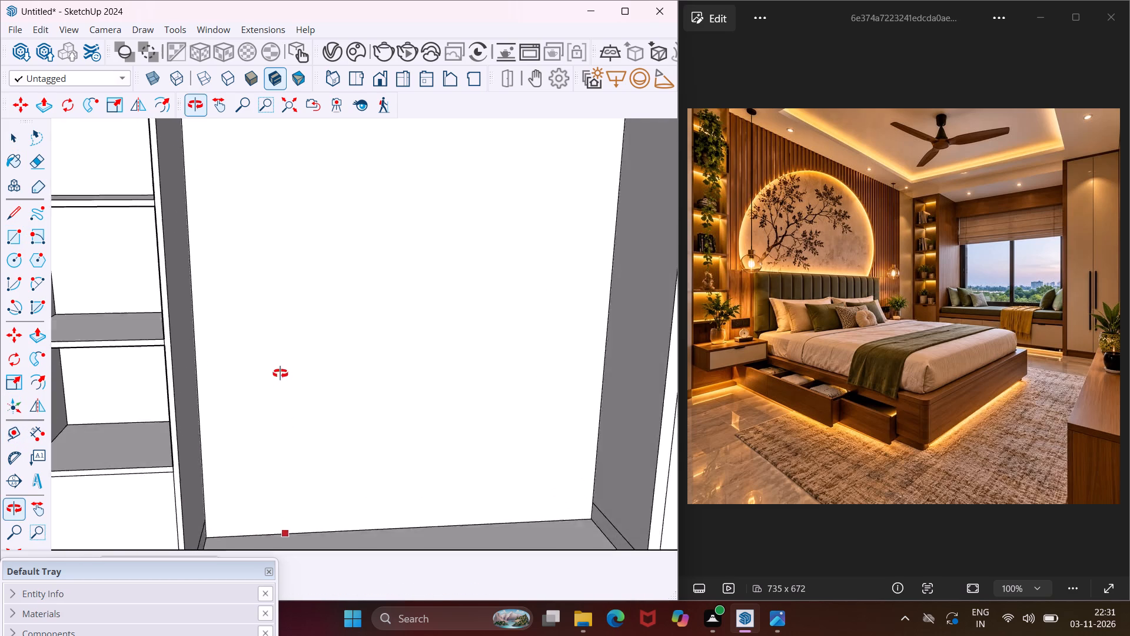
pyautogui.moveTo(280, 373); pyautogui.dragTo(280, 351, button='middle')
pyautogui.scroll(-4, 291, 401)
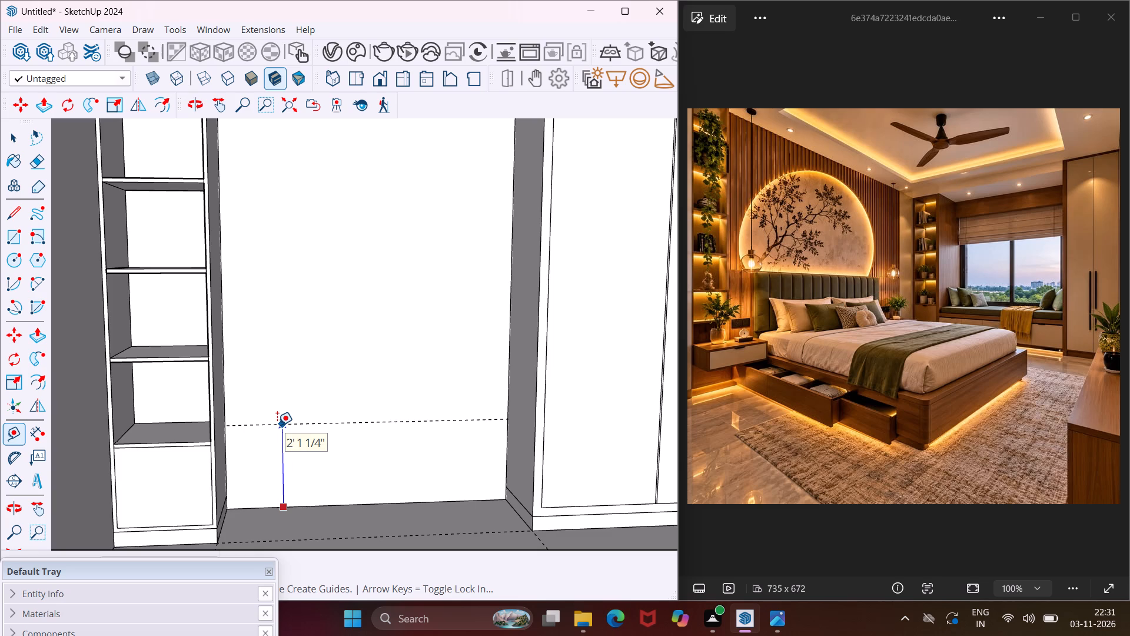
pyautogui.click(277, 425)
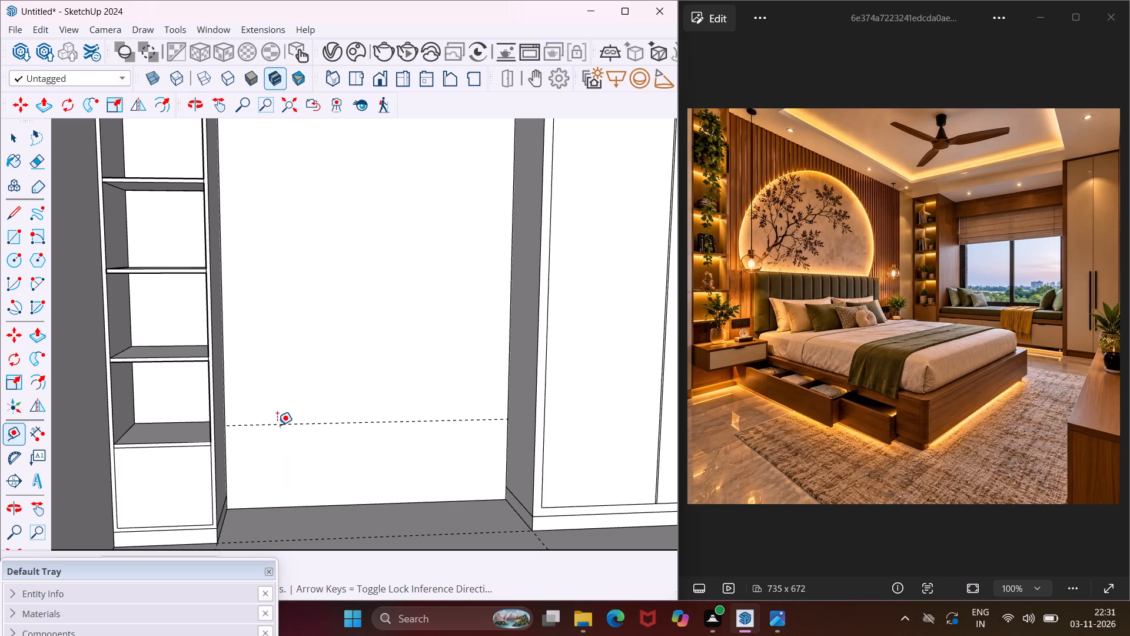
pyautogui.moveTo(277, 425); pyautogui.dragTo(273, 443, button='middle')
pyautogui.scroll(-1, 273, 445)
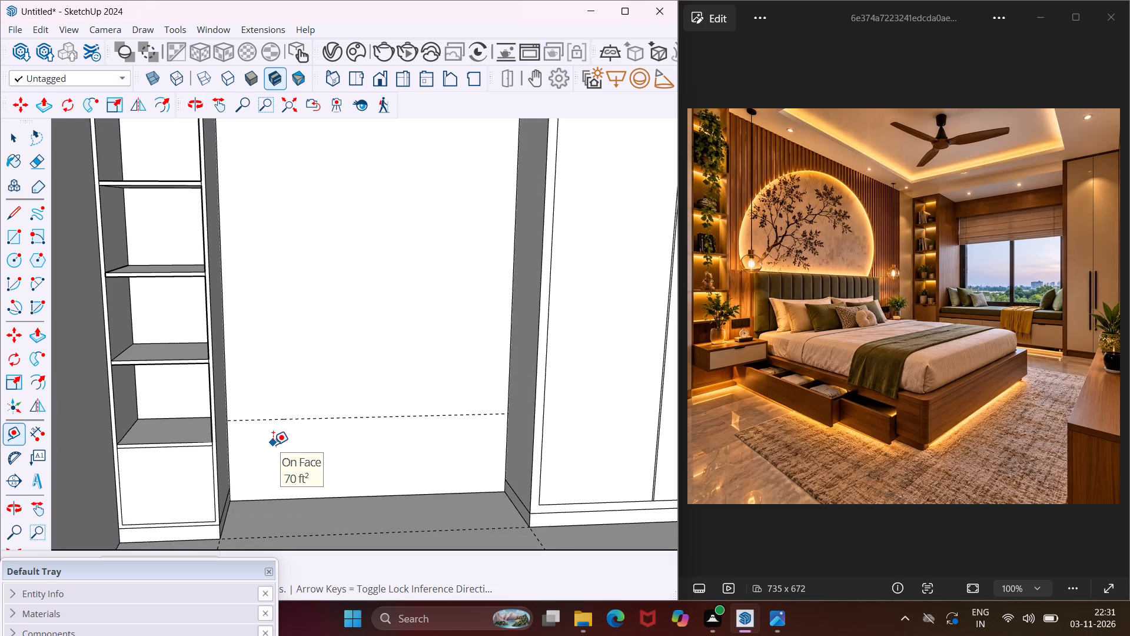
pyautogui.scroll(-1, 273, 445)
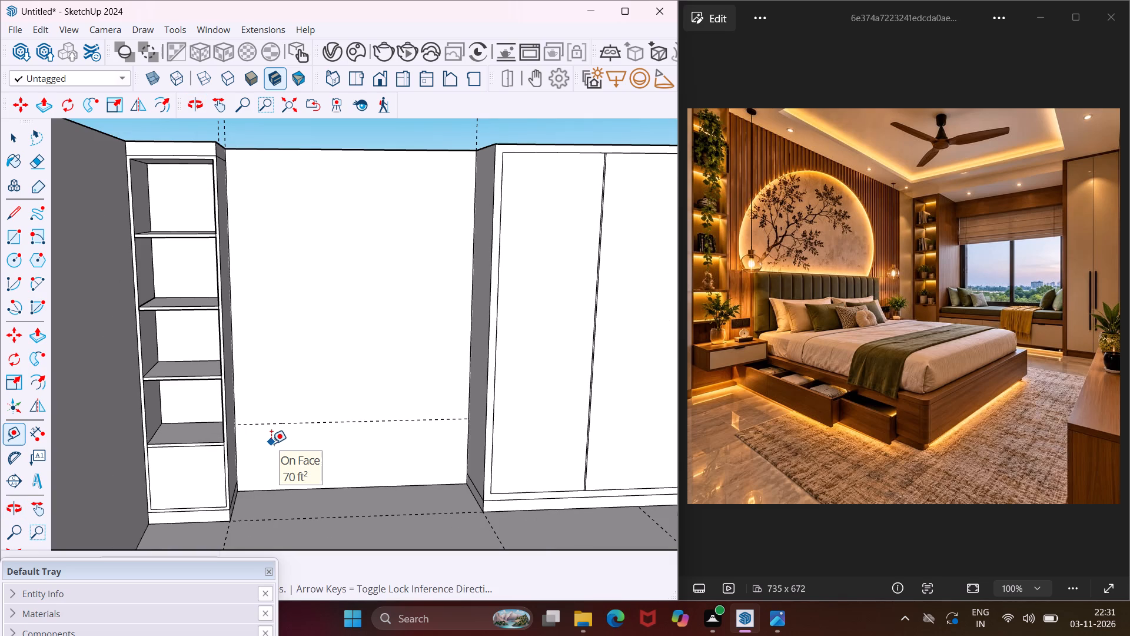
pyautogui.press('Escape')
pyautogui.press('space')
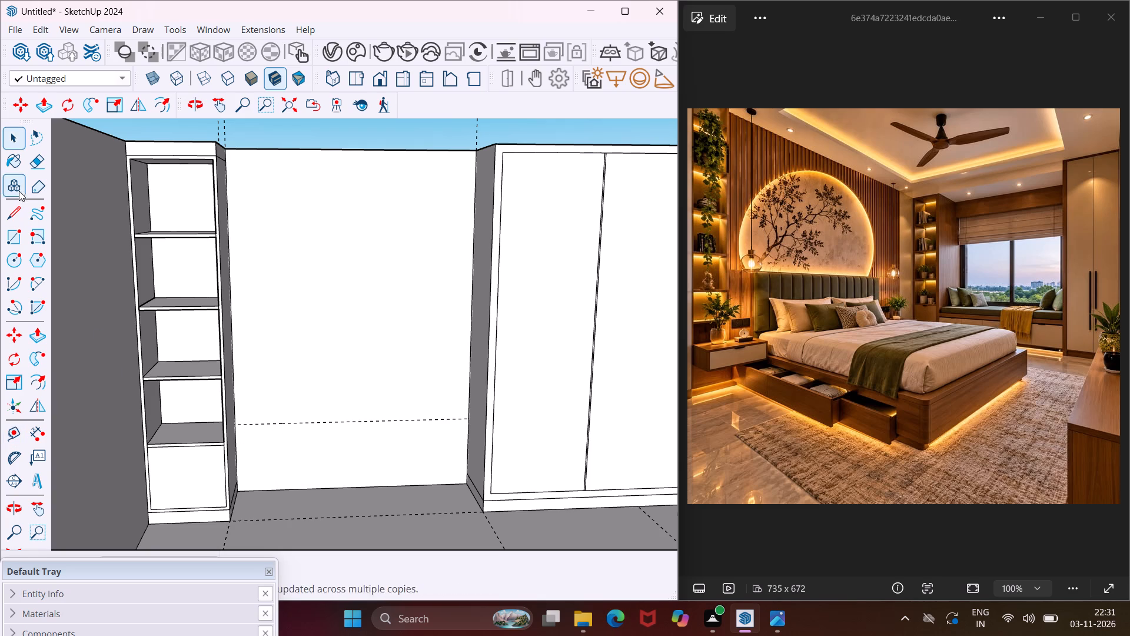
# Draw the window rectangle just above the guide, spanning the wall from the corner column to the wardrobe and stopping below the wall's top.
pyautogui.click(18, 231)
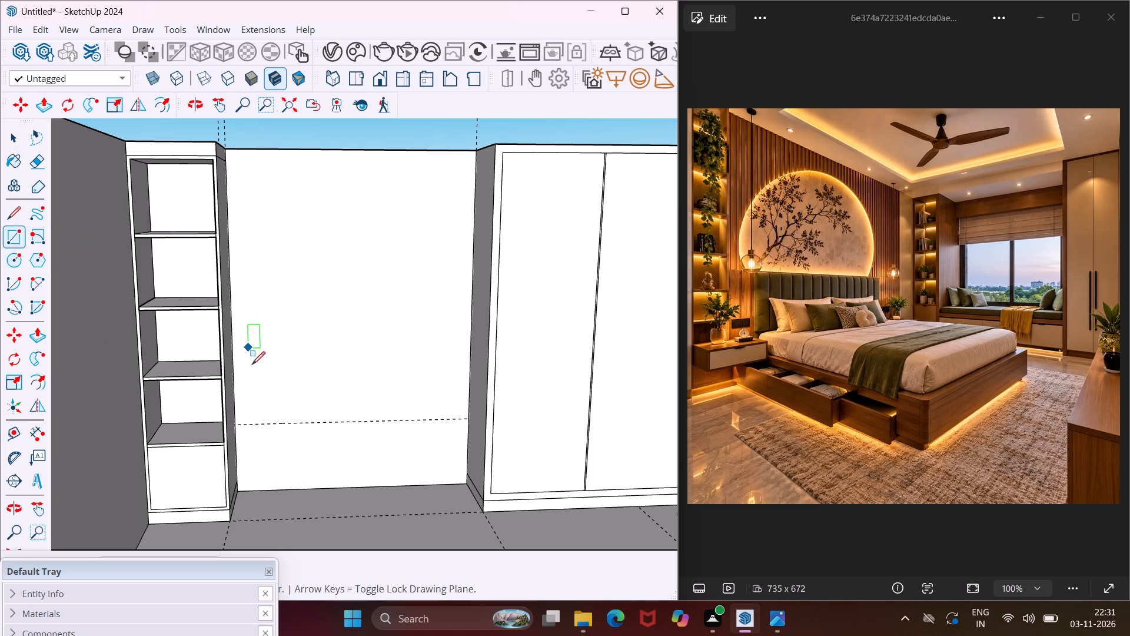
pyautogui.click(239, 415)
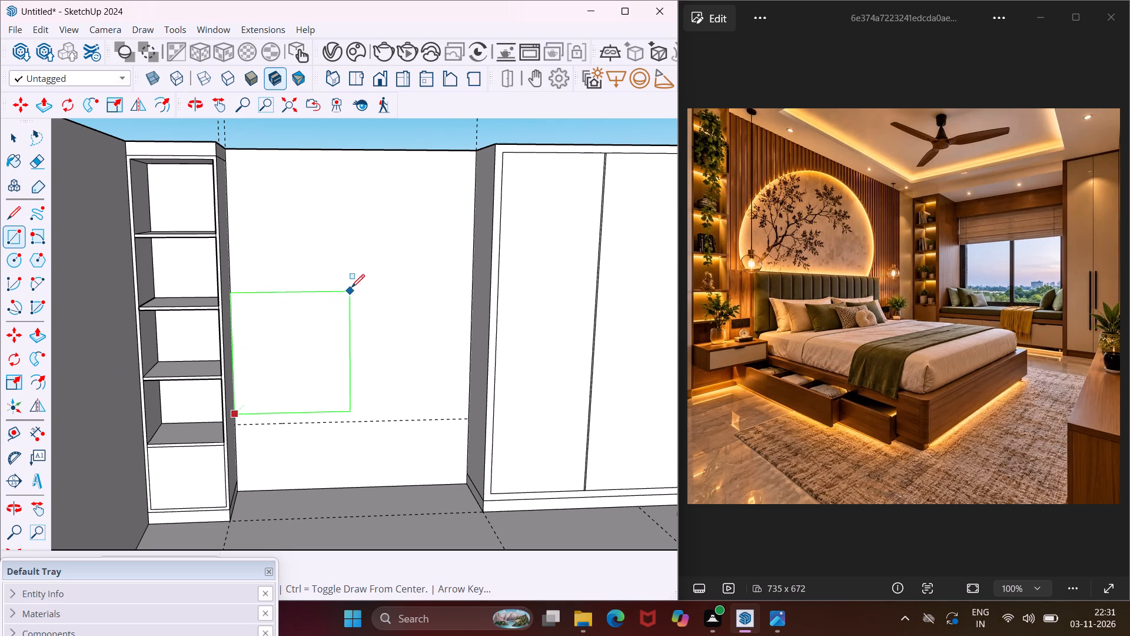
pyautogui.moveTo(351, 287); pyautogui.dragTo(366, 312, button='middle')
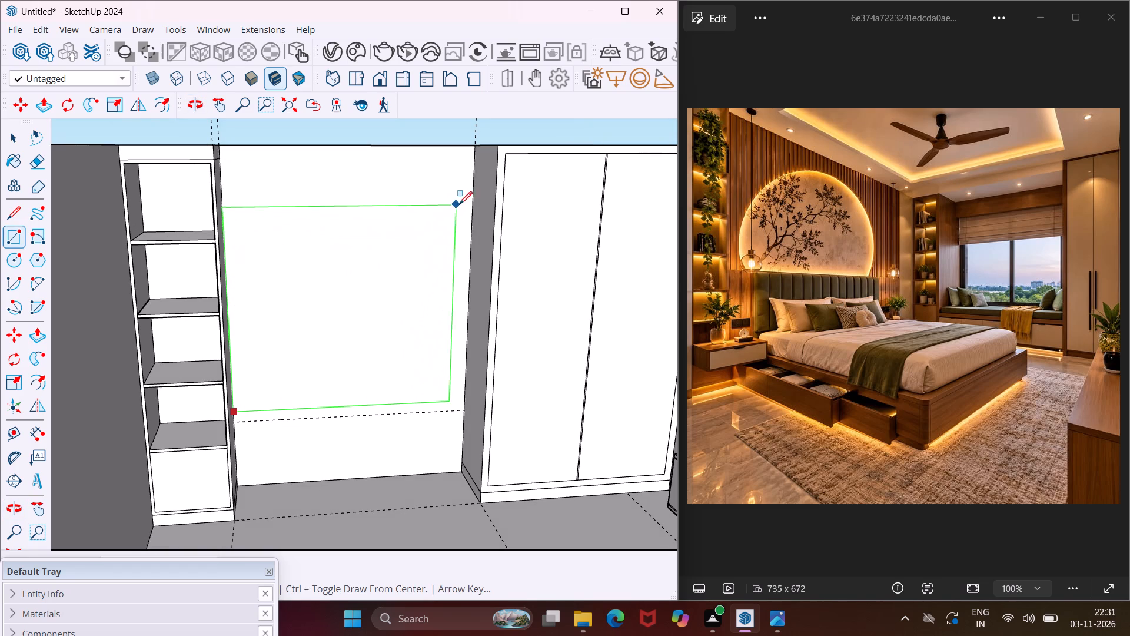
pyautogui.click(471, 198)
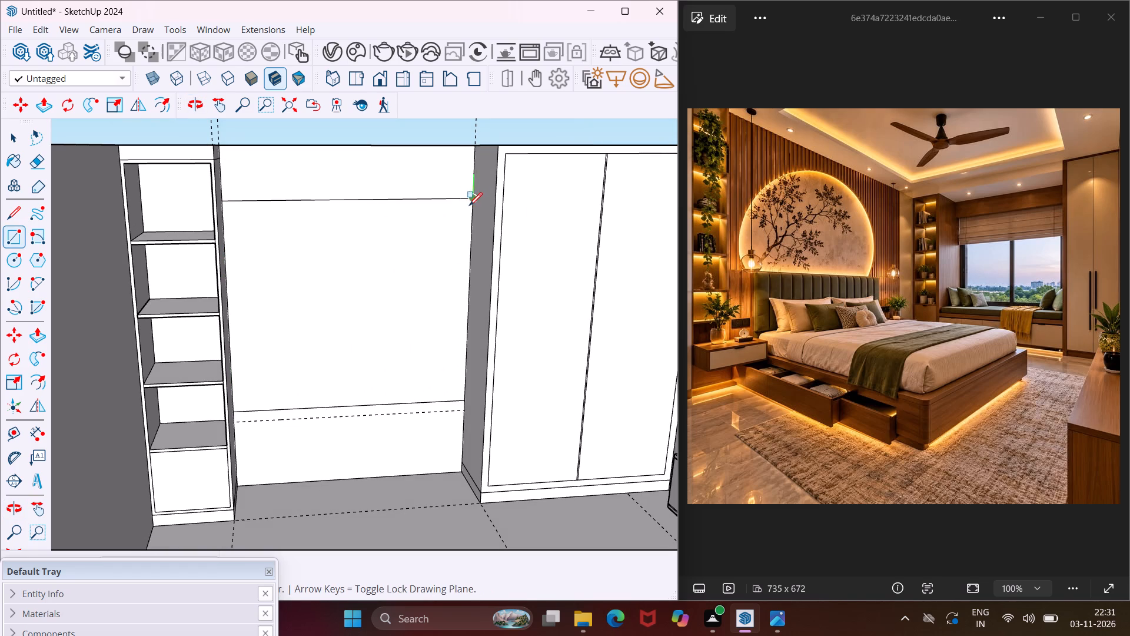
pyautogui.press('Escape')
pyautogui.press('space')
# Push the window rectangle through the wall's full thickness to cut the window opening.
pyautogui.click(440, 239)
pyautogui.press('p')
pyautogui.click(440, 240)
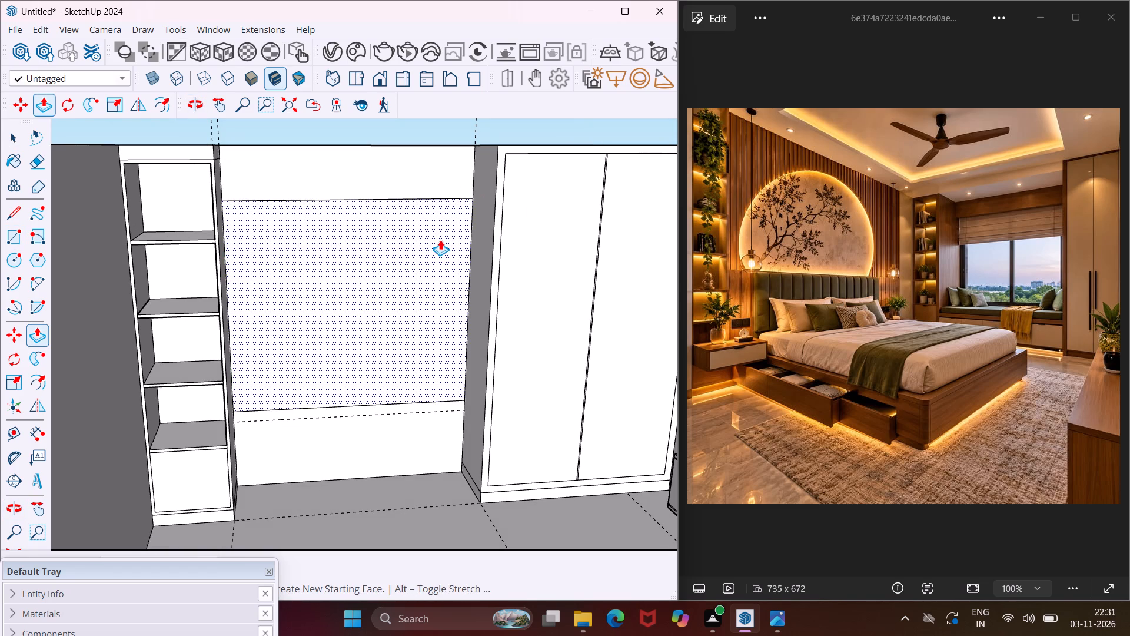
pyautogui.click(392, 242)
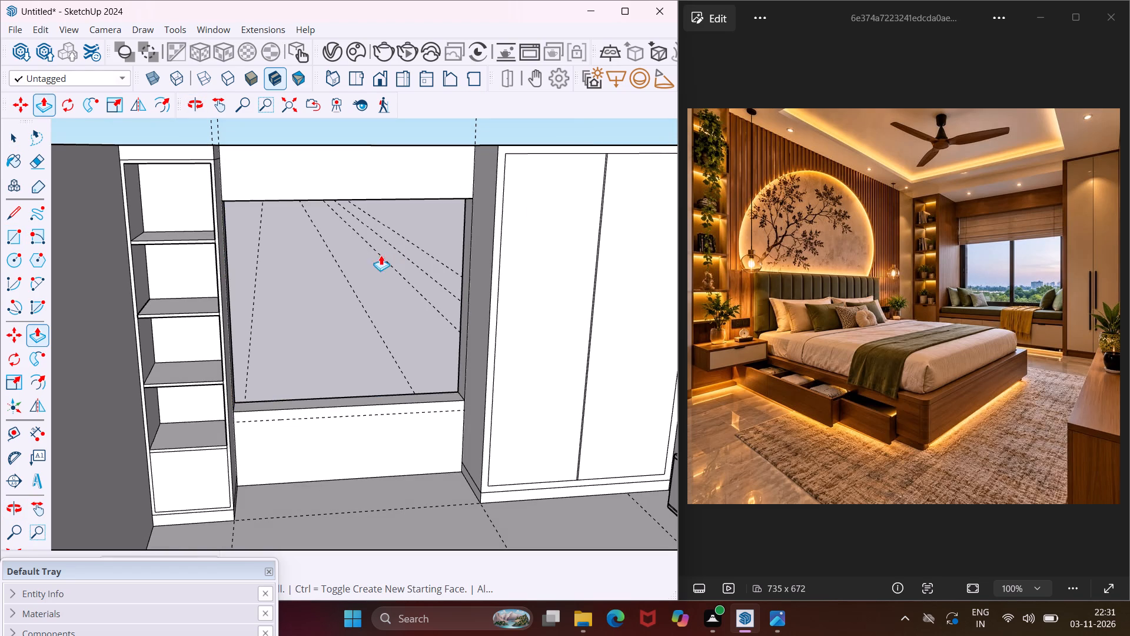
pyautogui.scroll(-3, 365, 280)
pyautogui.press('Escape')
pyautogui.press('space')
# Draw a line along the horizontal guide below the window, from the corner column to the wardrobe side.
pyautogui.scroll(4, 394, 383)
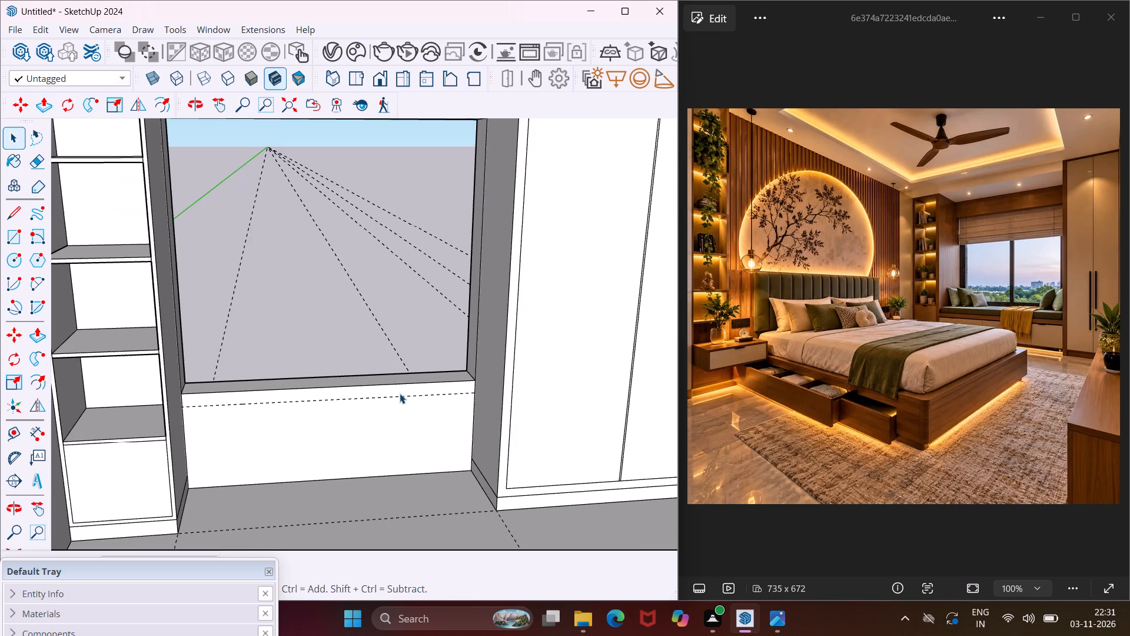
pyautogui.moveTo(405, 403); pyautogui.dragTo(383, 409, button='middle')
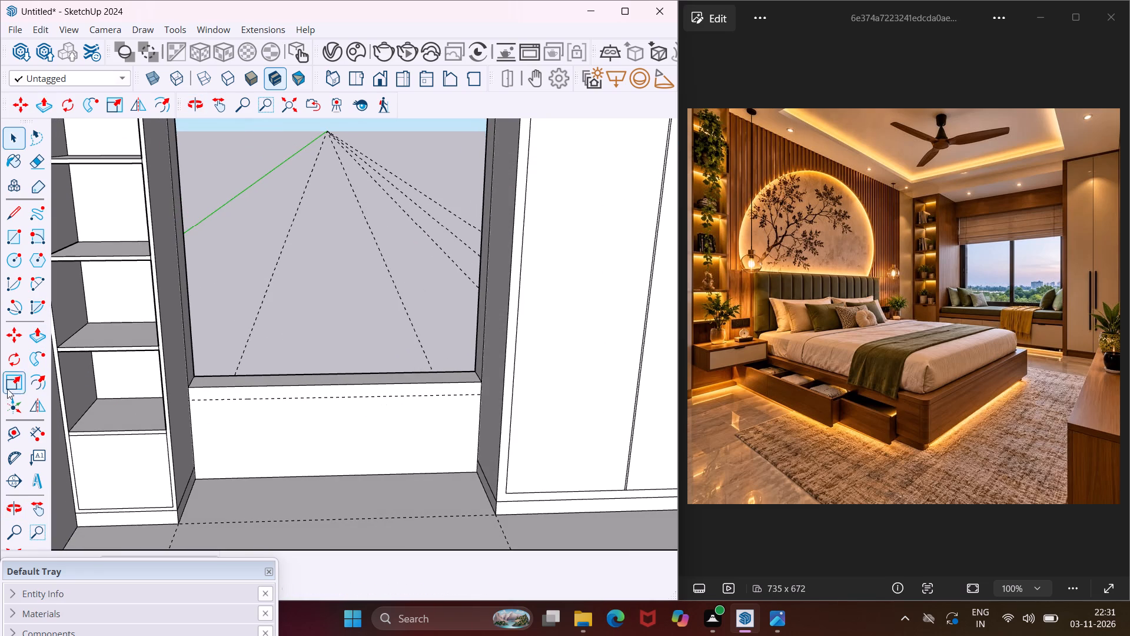
pyautogui.click(14, 220)
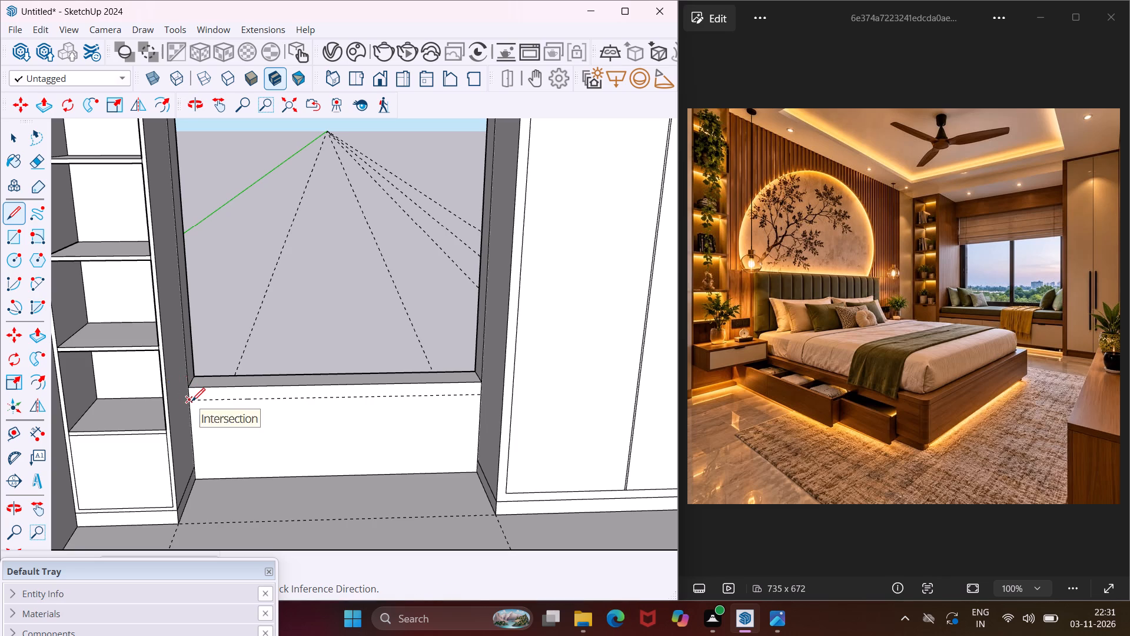
pyautogui.click(192, 401)
pyautogui.moveTo(249, 403); pyautogui.dragTo(309, 395, button='middle')
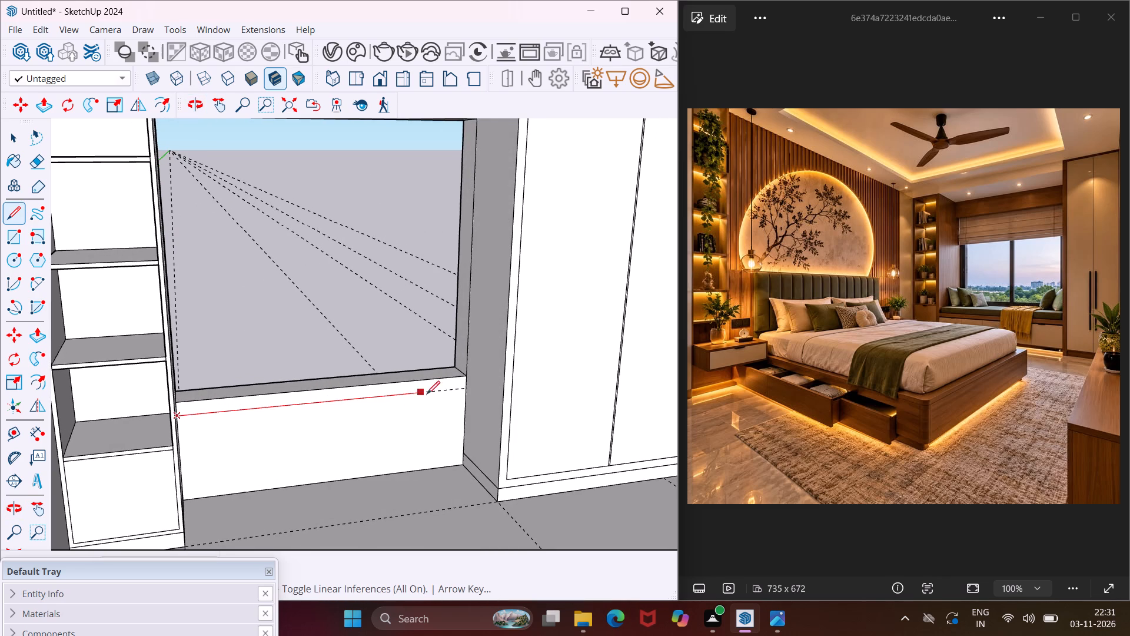
pyautogui.click(466, 390)
pyautogui.press('Escape')
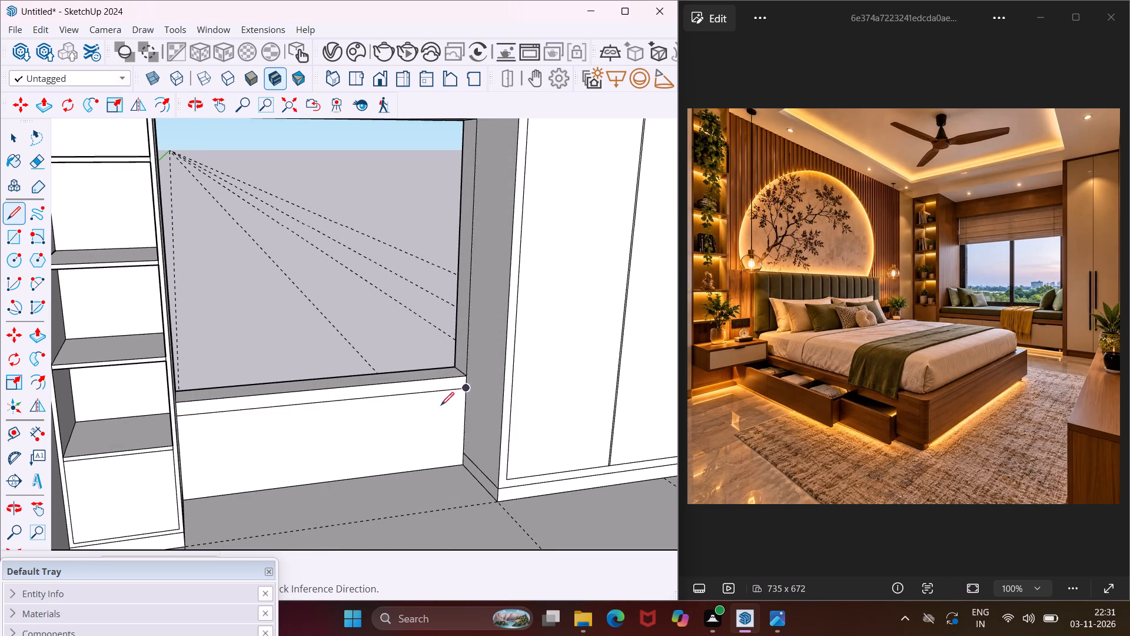
# Pull the wall face below the new line forward to the wardrobe's front edge to form the window seat.
pyautogui.press('space')
pyautogui.click(421, 412)
pyautogui.press('p')
pyautogui.click(421, 412)
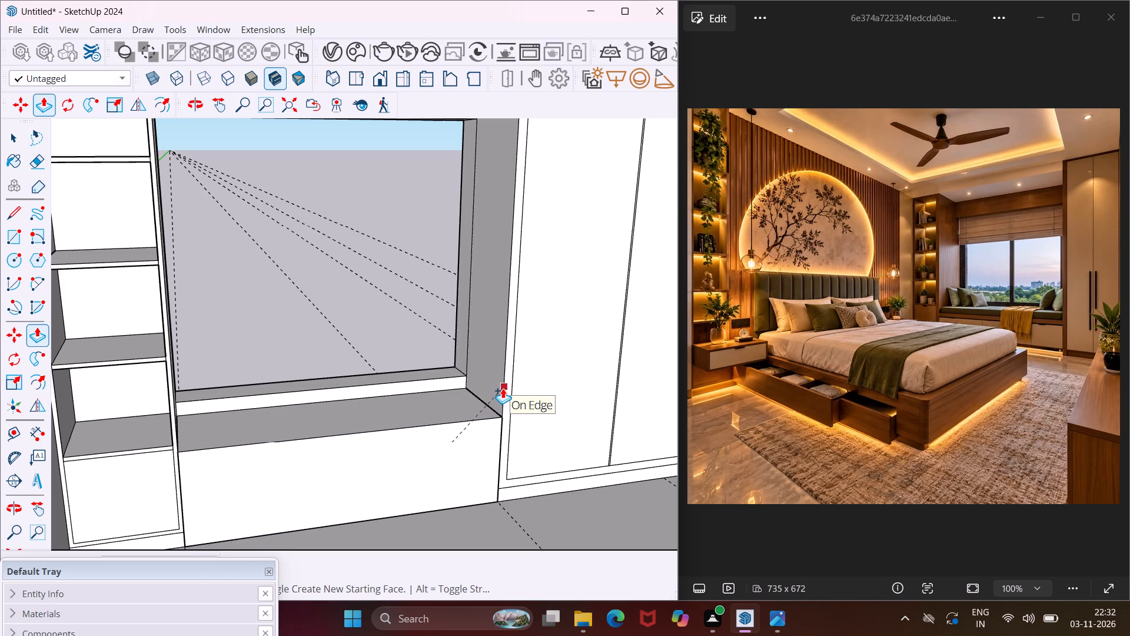
pyautogui.click(503, 388)
pyautogui.press('Escape')
pyautogui.press('space')
# Draw a line across the window seat's front face, a little below its top edge, from the shelf column to the wardrobe.
pyautogui.scroll(1, 397, 473)
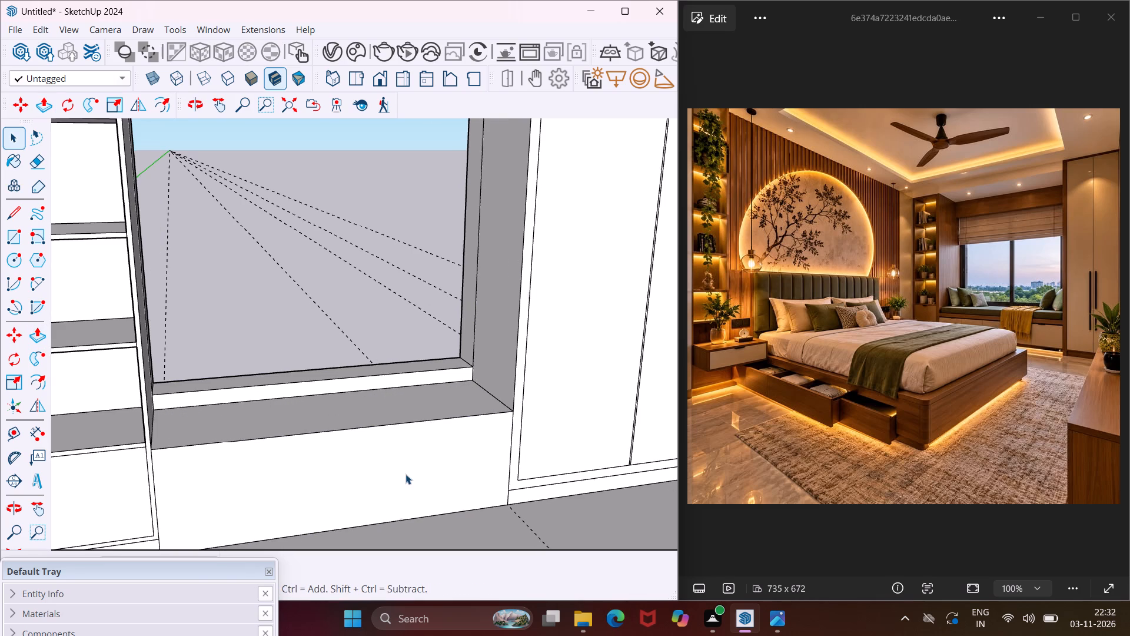
pyautogui.scroll(-3, 363, 476)
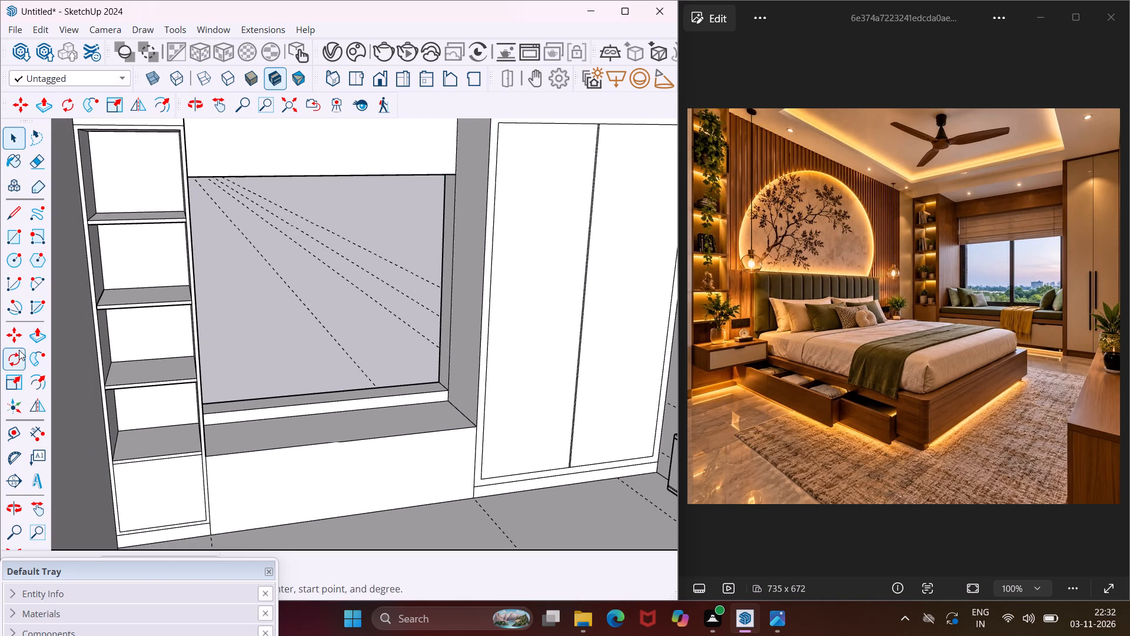
pyautogui.click(12, 221)
pyautogui.scroll(4, 204, 496)
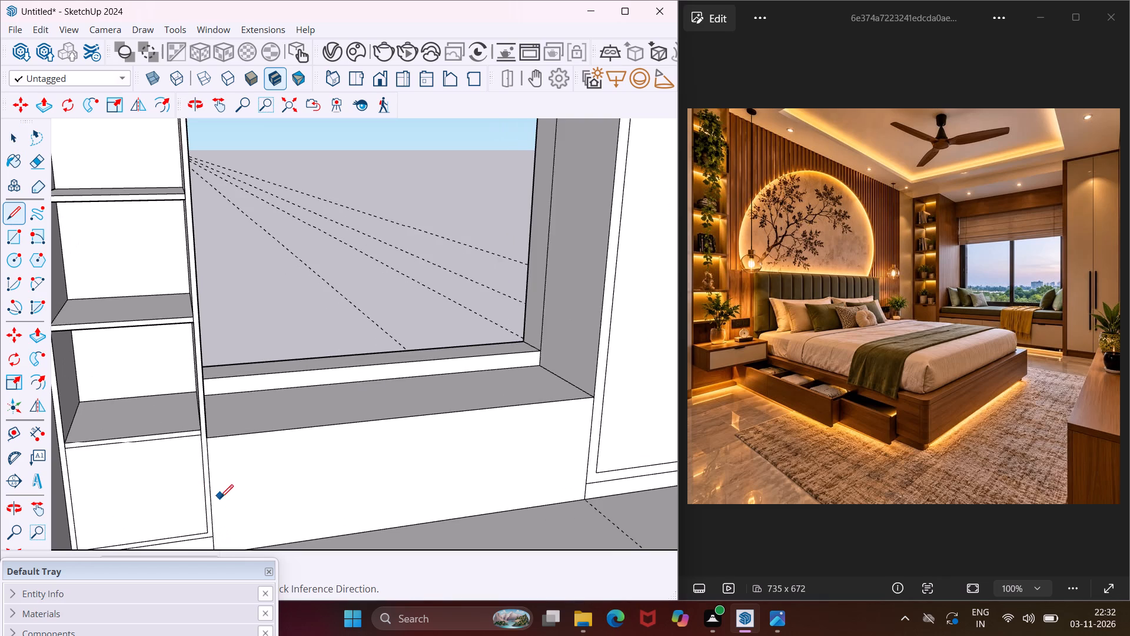
pyautogui.moveTo(220, 498); pyautogui.dragTo(195, 478, button='middle')
pyautogui.scroll(3, 205, 483)
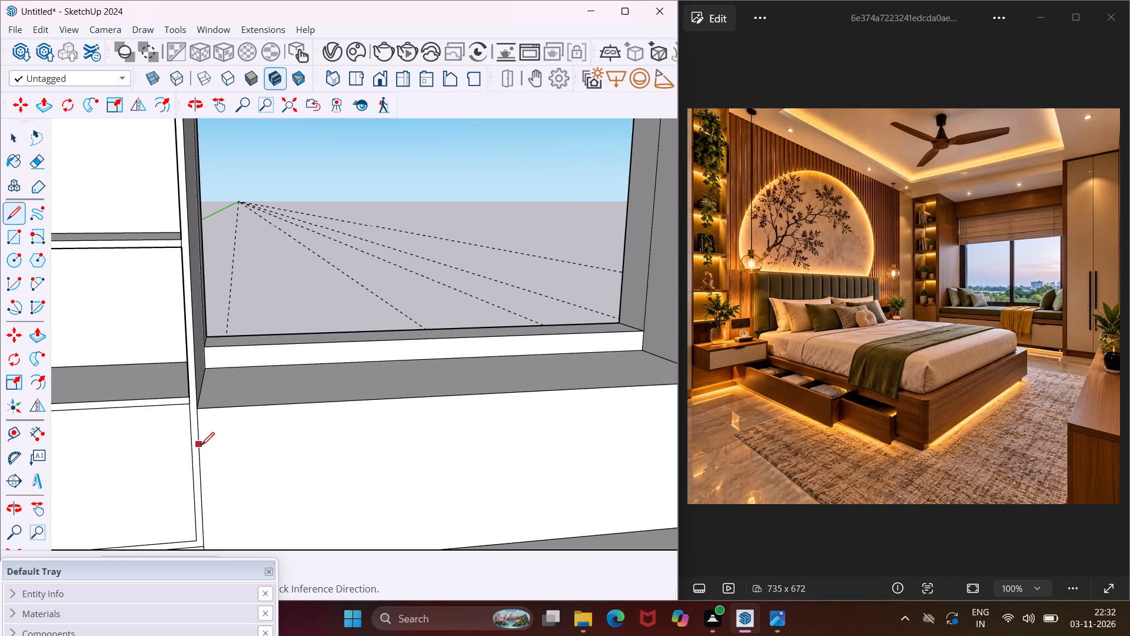
pyautogui.click(201, 444)
pyautogui.scroll(-5, 250, 438)
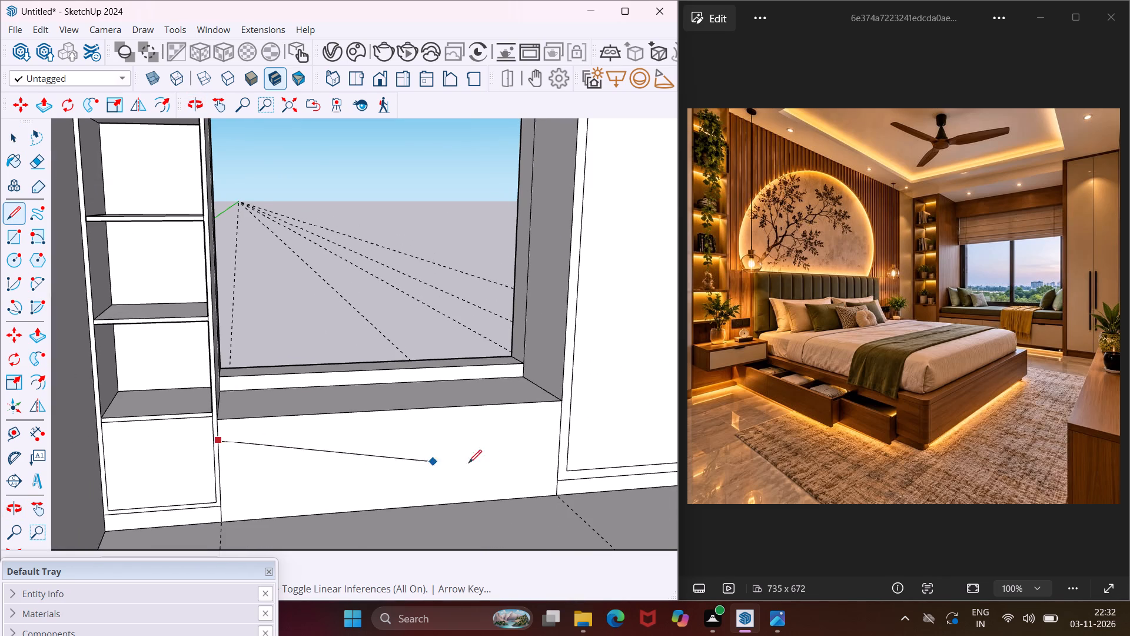
pyautogui.click(560, 420)
pyautogui.press('Escape')
pyautogui.press('space')
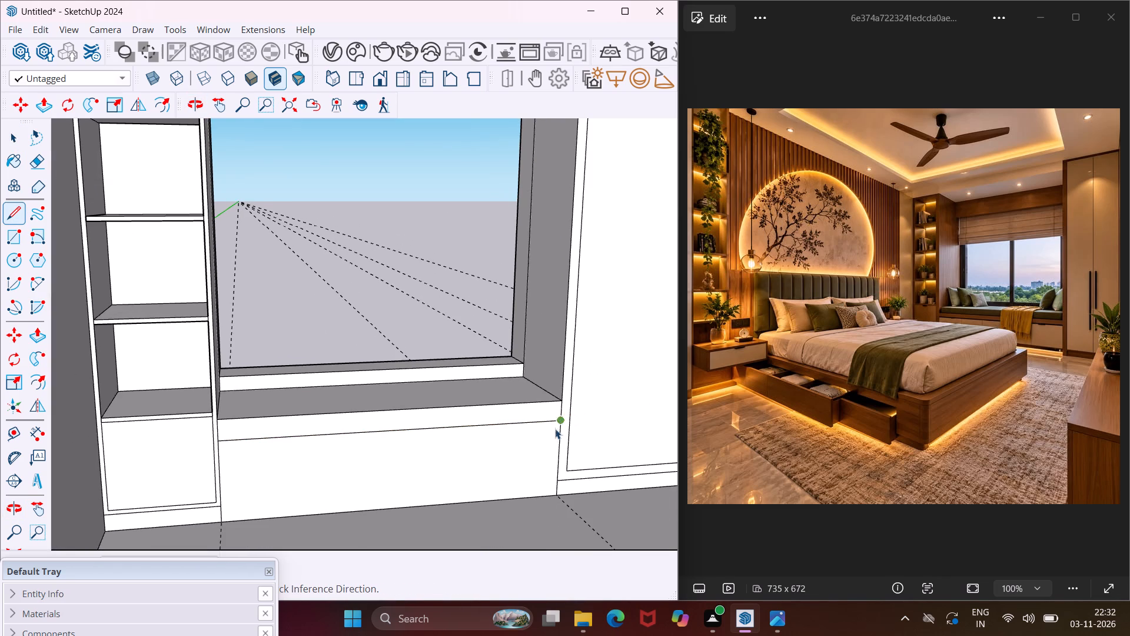
# Copy the new line on the seat front 0.75" downward to mark a thin groove.
pyautogui.scroll(1, 551, 425)
pyautogui.click(550, 420)
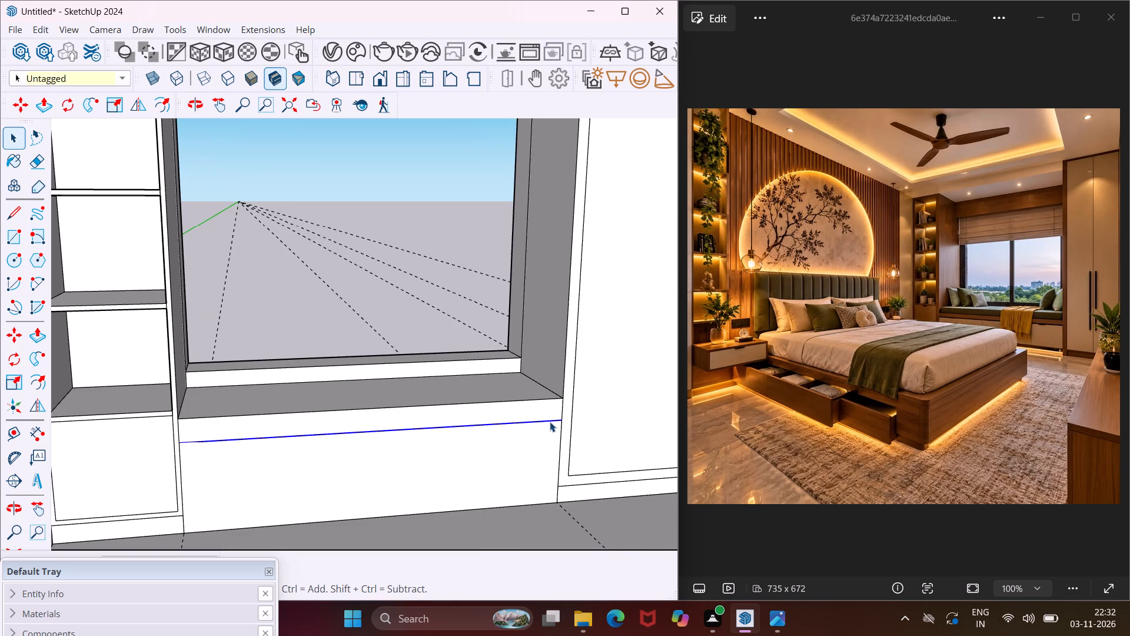
pyautogui.press('m')
pyautogui.scroll(5, 564, 423)
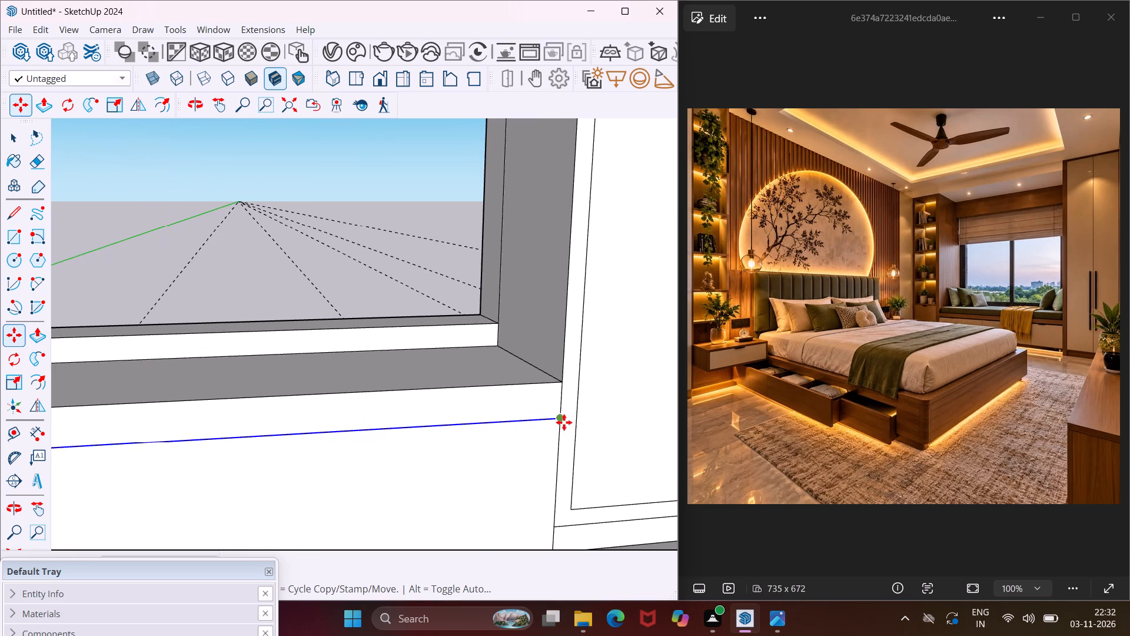
pyautogui.click(563, 420)
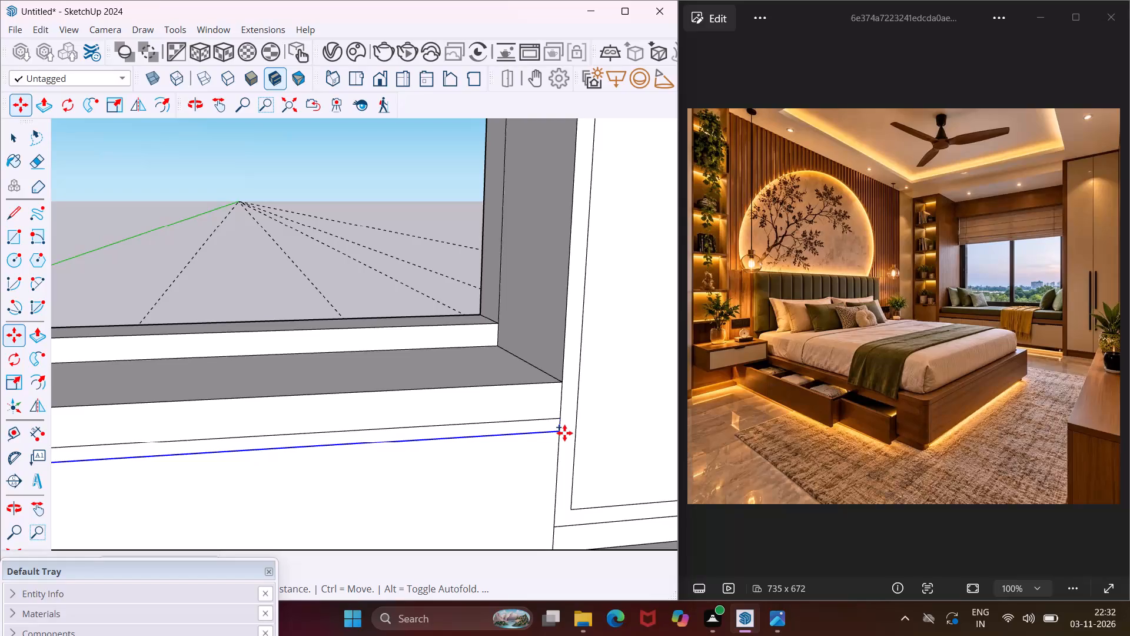
pyautogui.write('.75"')
pyautogui.press('Return')
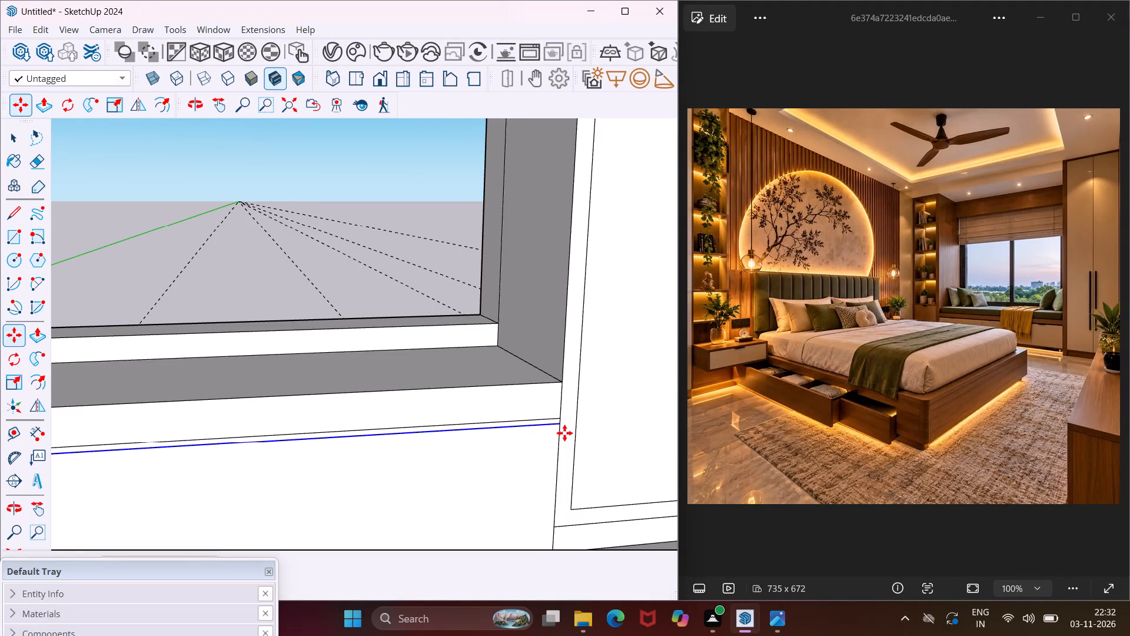
pyautogui.scroll(-4, 559, 429)
pyautogui.press('Escape')
pyautogui.press('space')
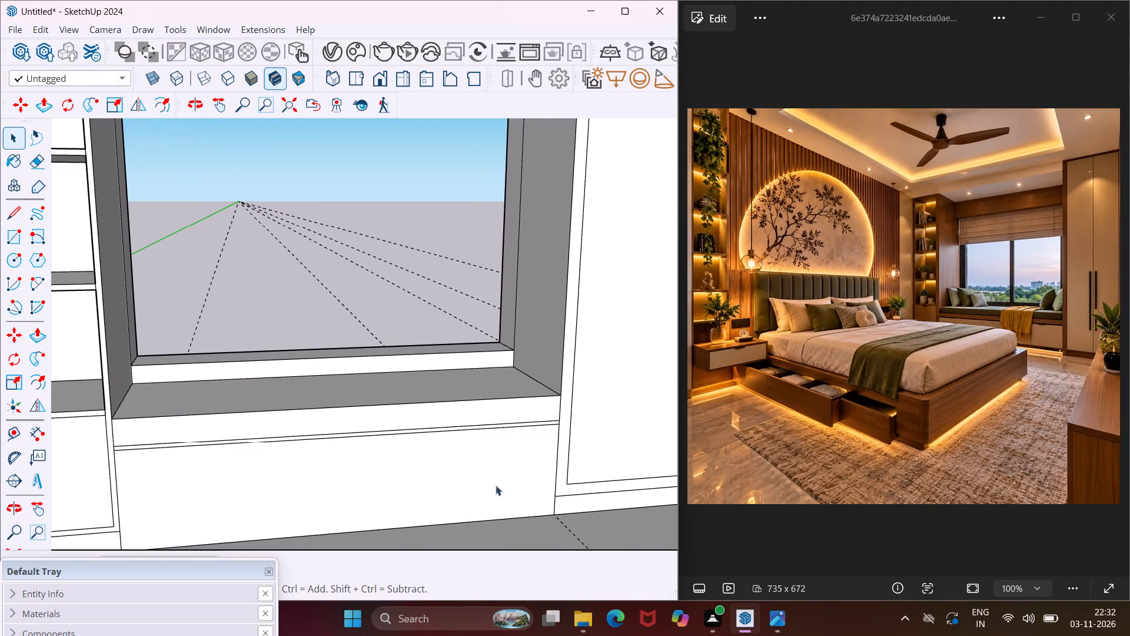
# Draw a line near the base of the seat front, joining the plinth tops of the wardrobe and shelf column.
pyautogui.scroll(-3, 334, 440)
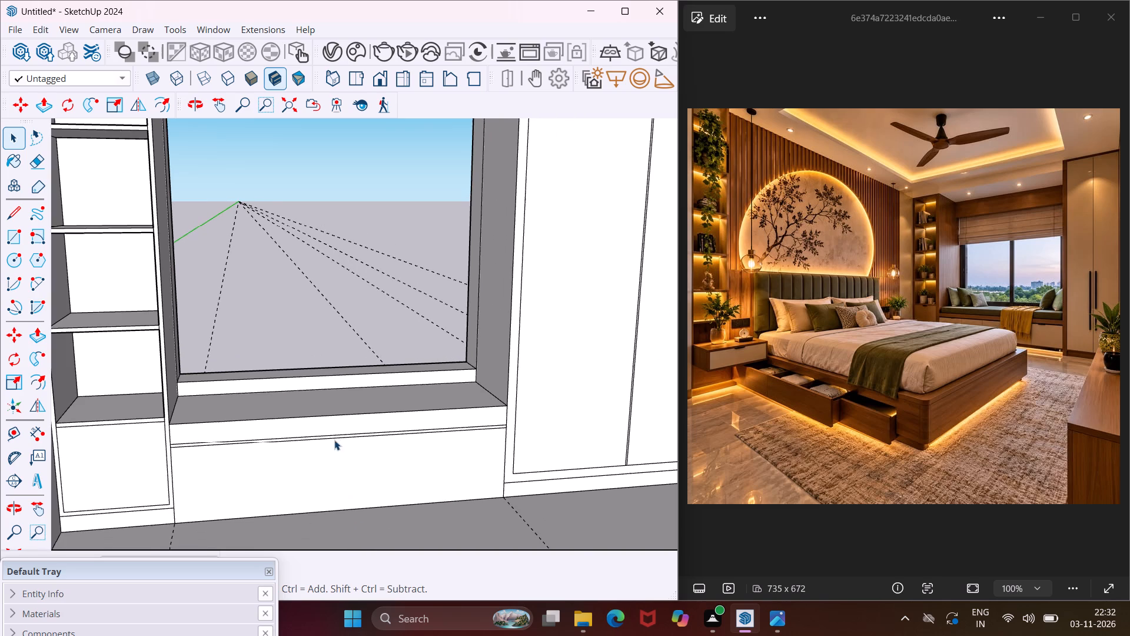
pyautogui.moveTo(344, 453); pyautogui.dragTo(320, 478, button='middle')
pyautogui.scroll(4, 307, 493)
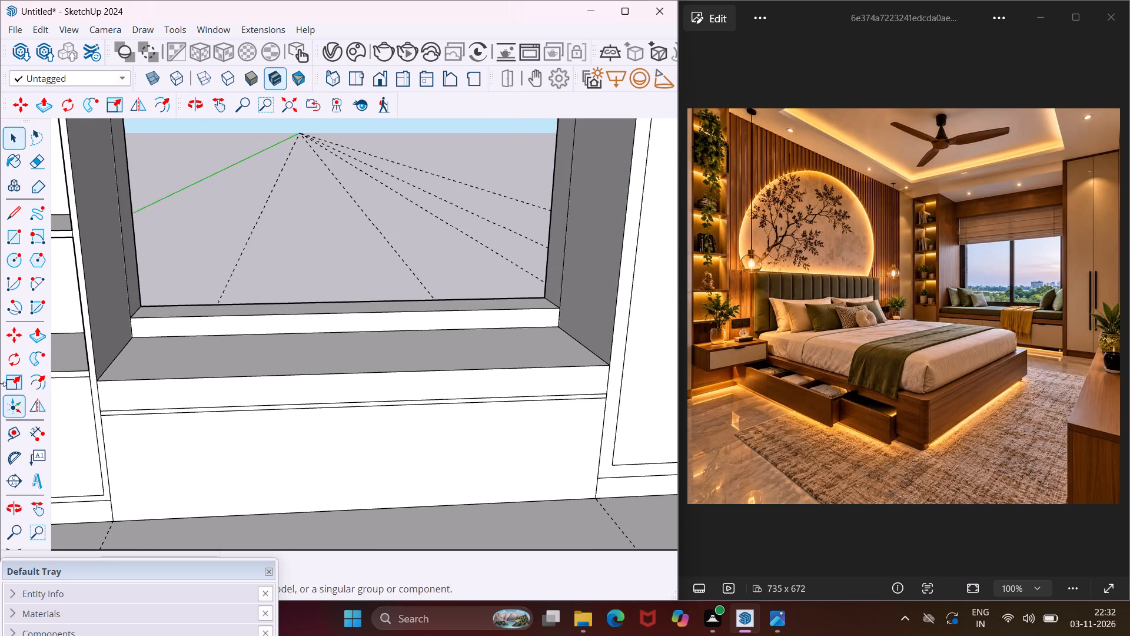
pyautogui.click(18, 208)
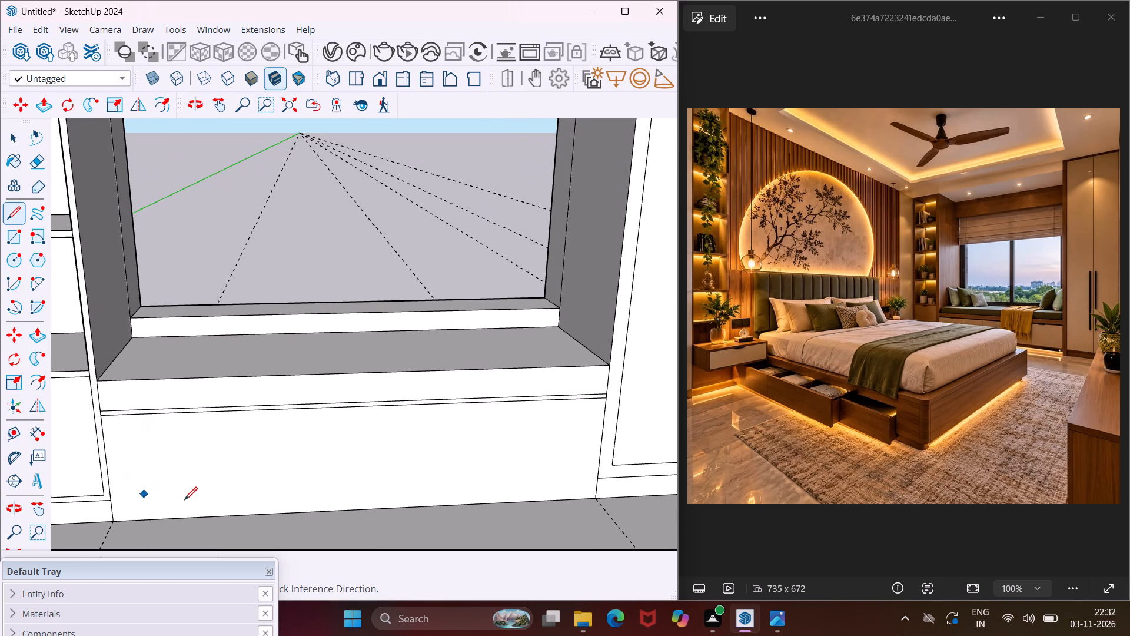
pyautogui.click(597, 482)
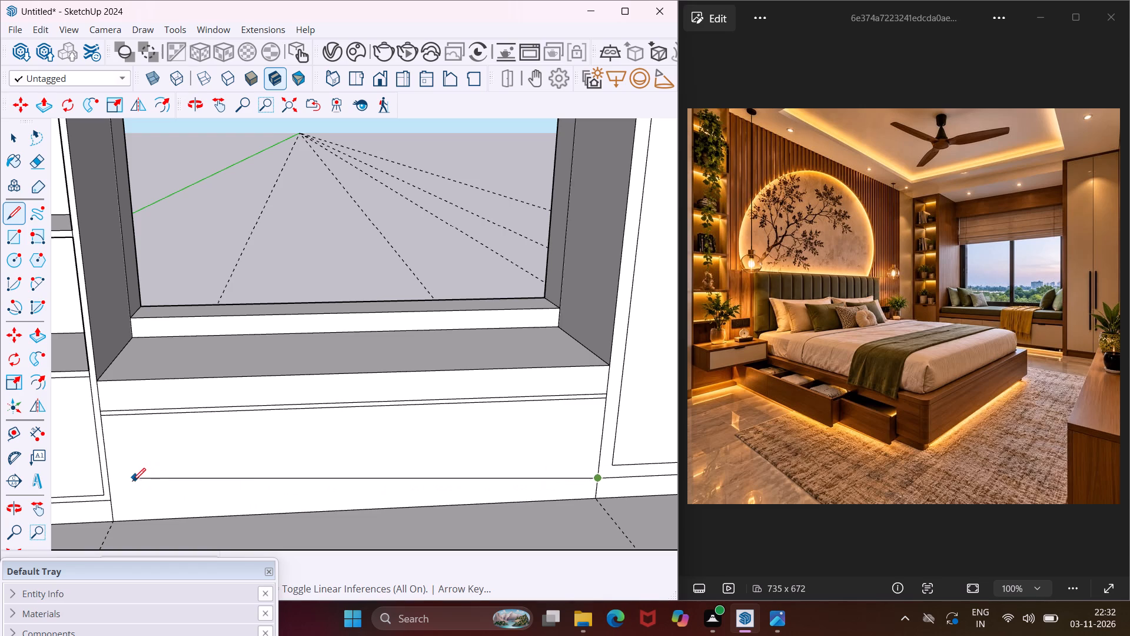
pyautogui.click(115, 496)
pyautogui.press('Escape')
pyautogui.press('space')
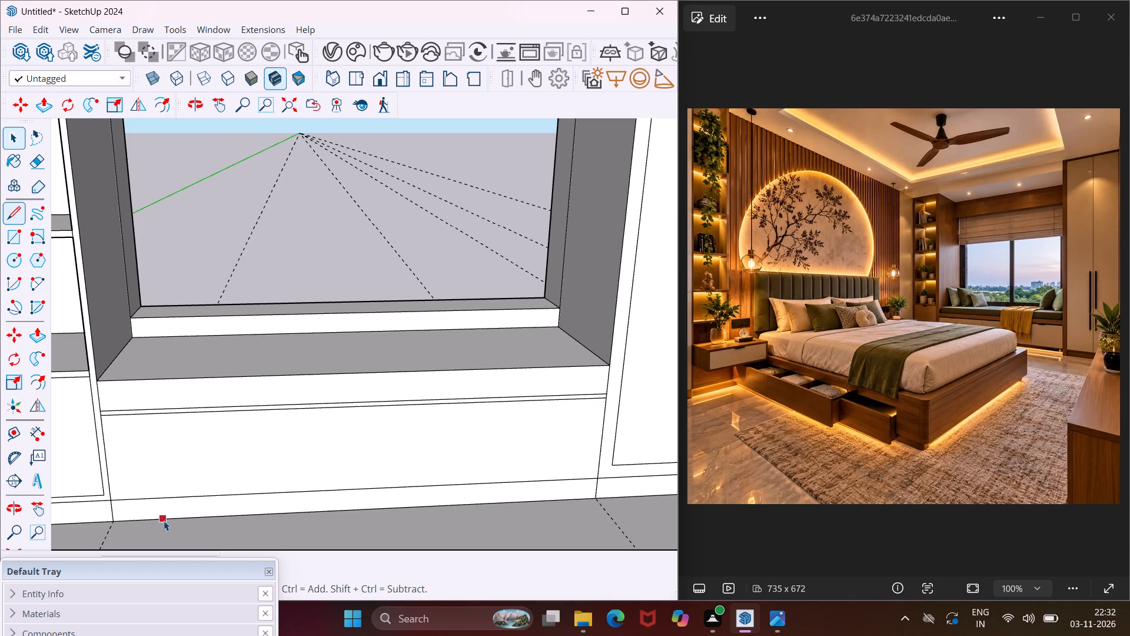
# Push the strip below the new line 4" inward to form the window seat's recessed plinth.
pyautogui.click(162, 512)
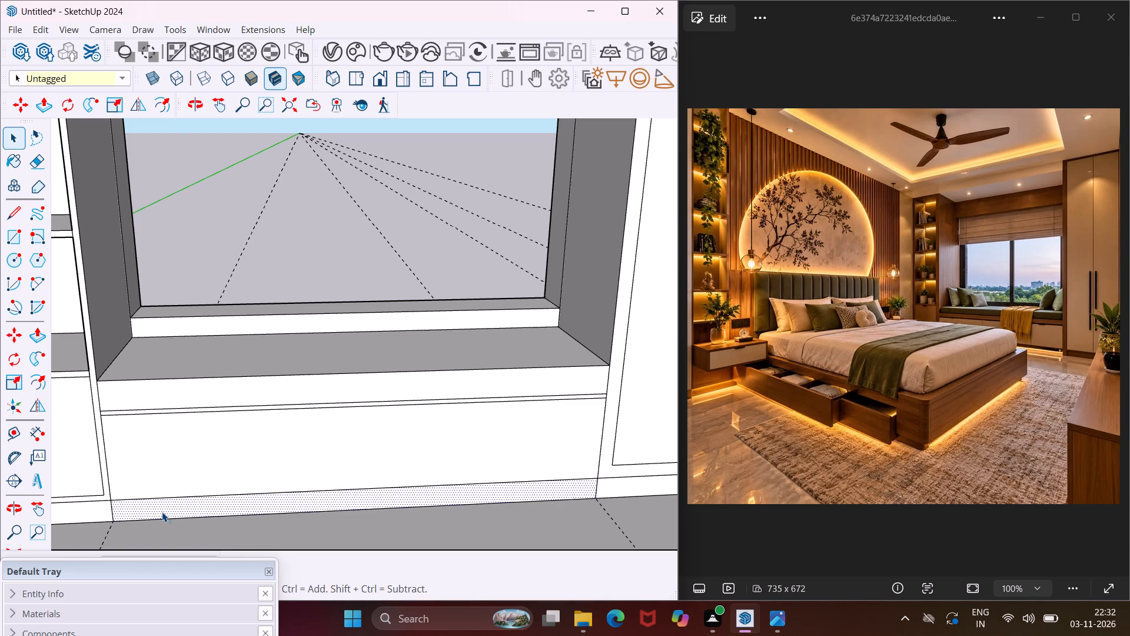
pyautogui.press('p')
pyautogui.click(162, 512)
pyautogui.press('4')
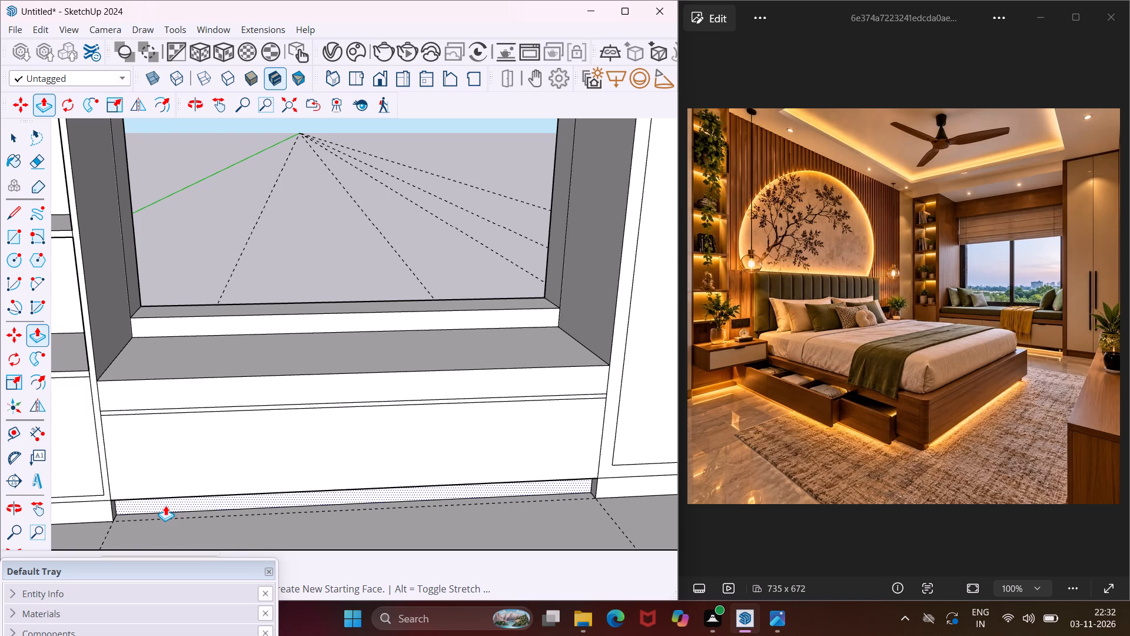
pyautogui.hotkey('shift', '"')
pyautogui.press('Return')
pyautogui.press('Escape')
pyautogui.press('space')
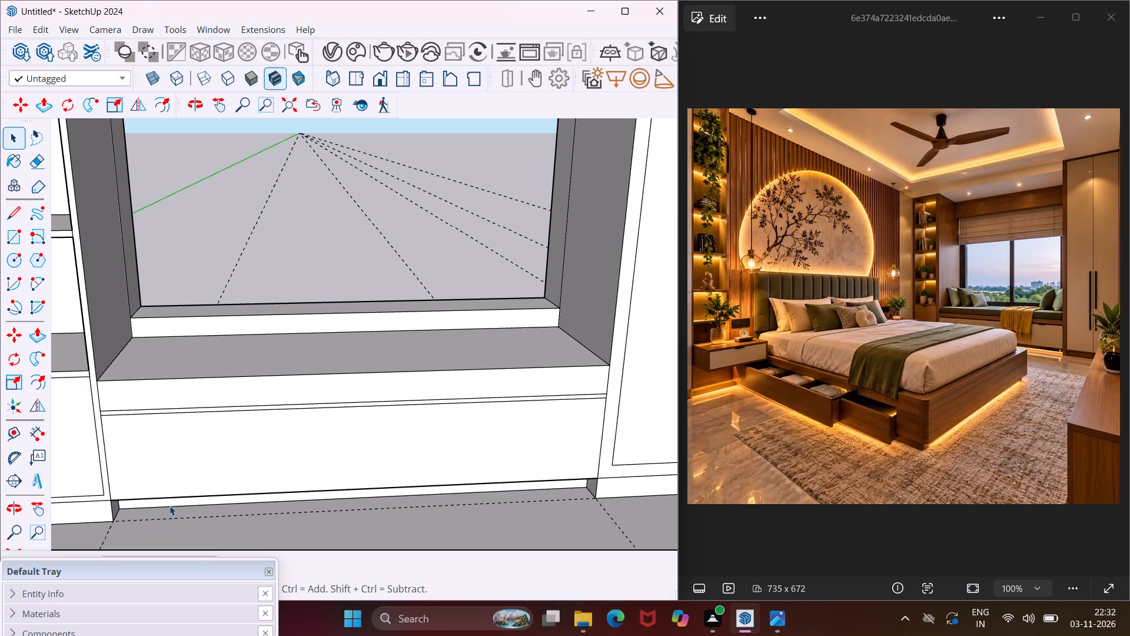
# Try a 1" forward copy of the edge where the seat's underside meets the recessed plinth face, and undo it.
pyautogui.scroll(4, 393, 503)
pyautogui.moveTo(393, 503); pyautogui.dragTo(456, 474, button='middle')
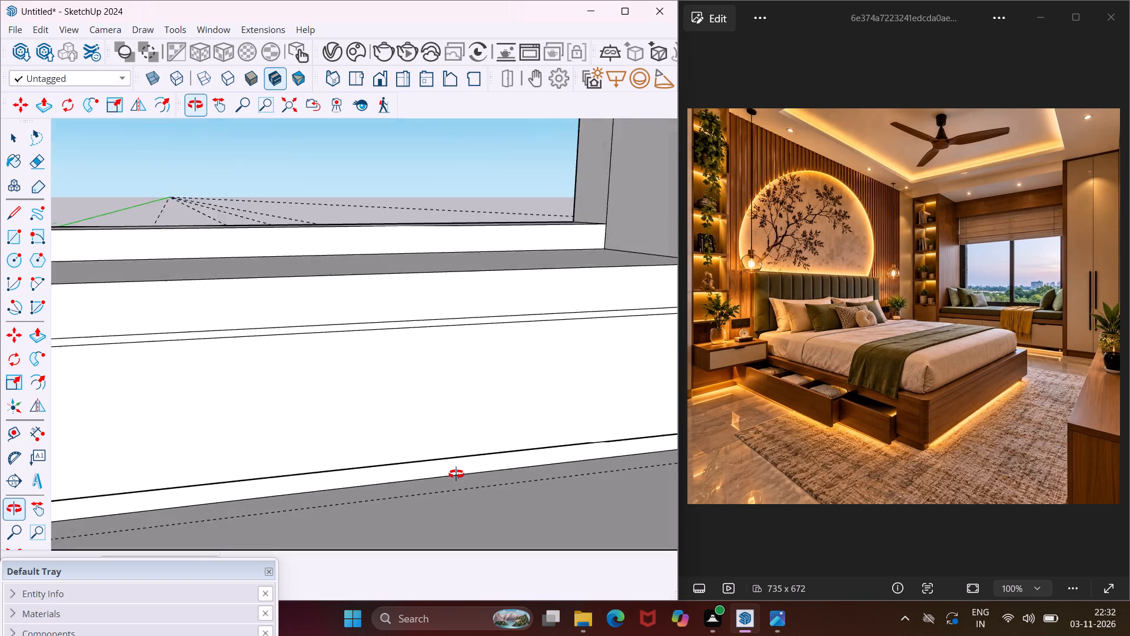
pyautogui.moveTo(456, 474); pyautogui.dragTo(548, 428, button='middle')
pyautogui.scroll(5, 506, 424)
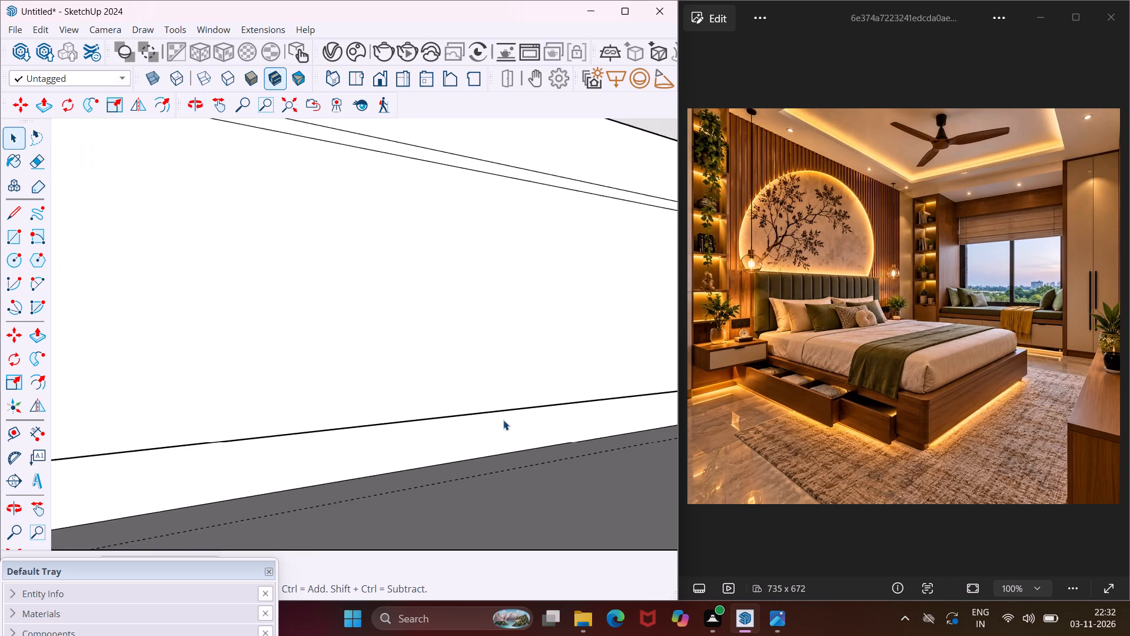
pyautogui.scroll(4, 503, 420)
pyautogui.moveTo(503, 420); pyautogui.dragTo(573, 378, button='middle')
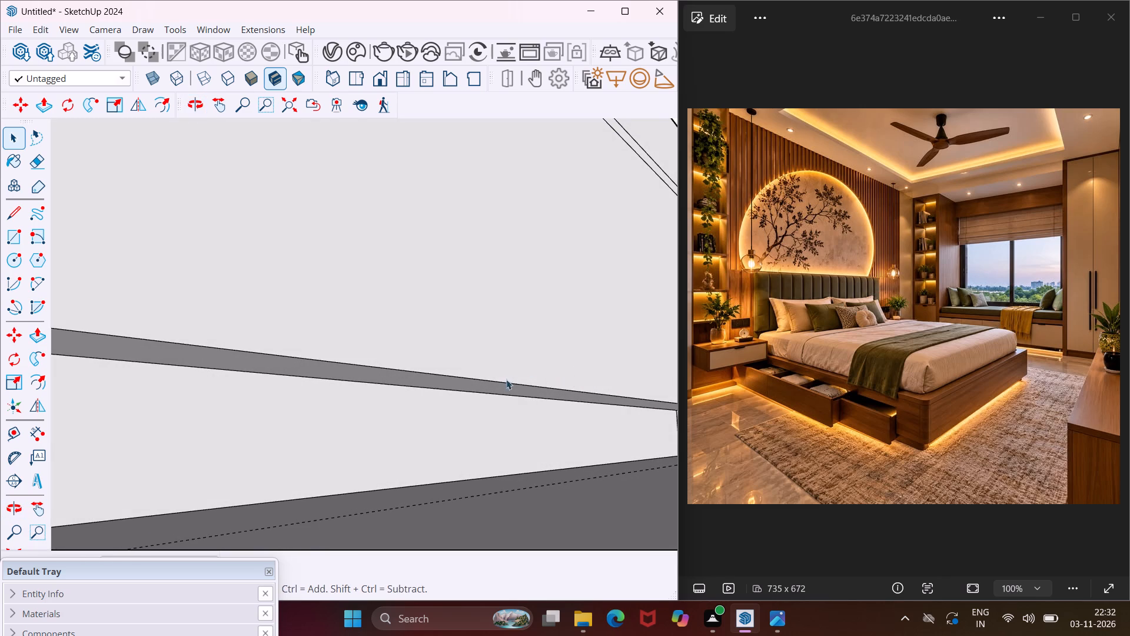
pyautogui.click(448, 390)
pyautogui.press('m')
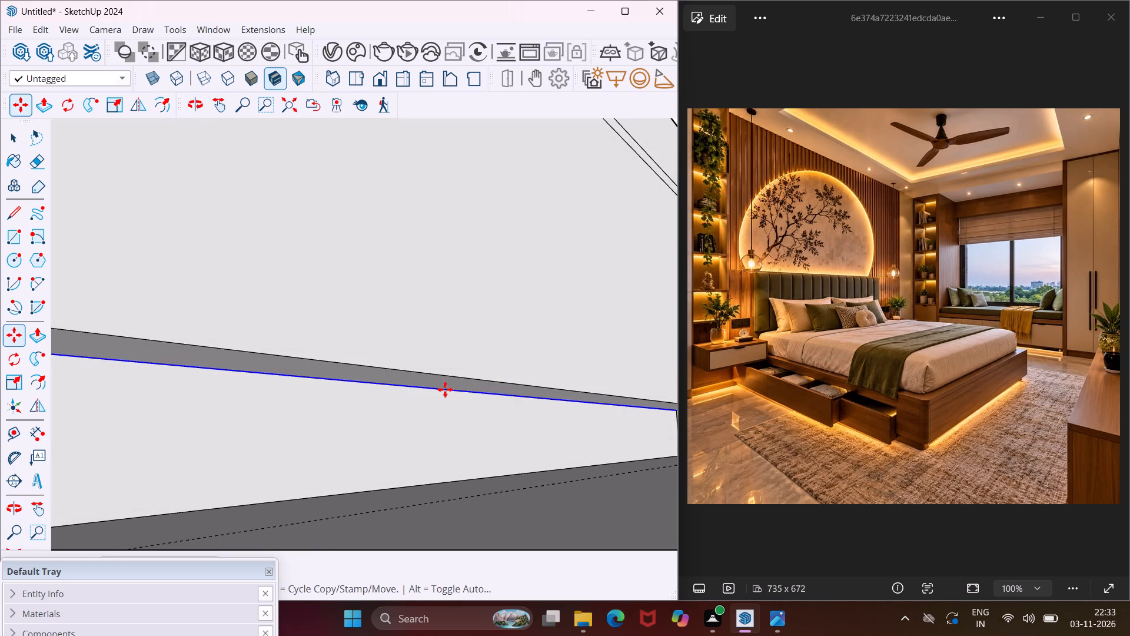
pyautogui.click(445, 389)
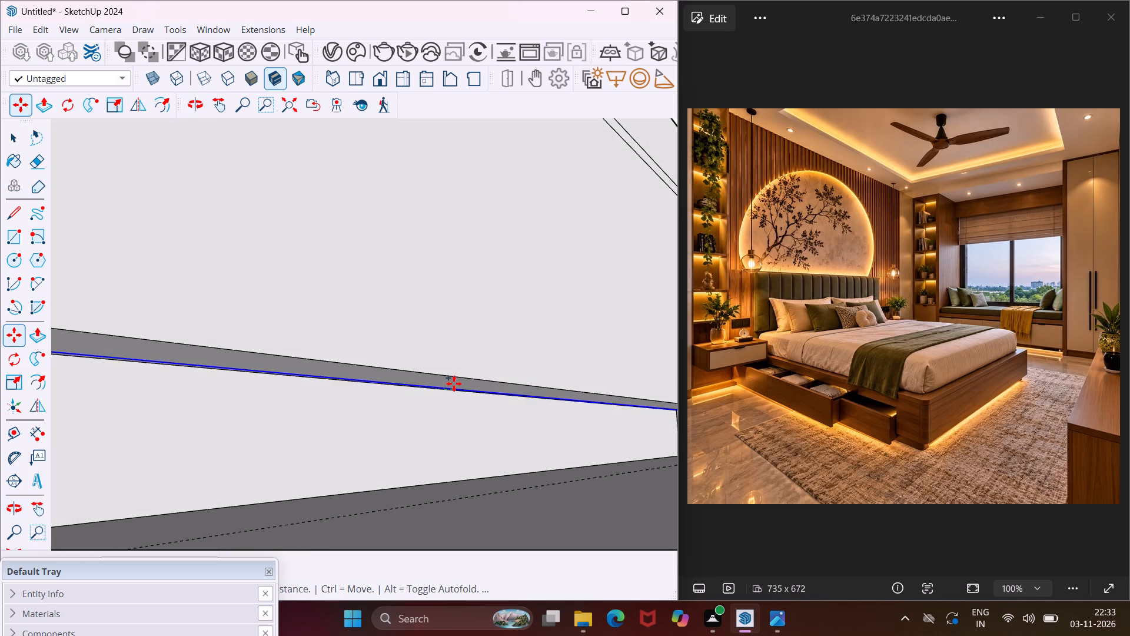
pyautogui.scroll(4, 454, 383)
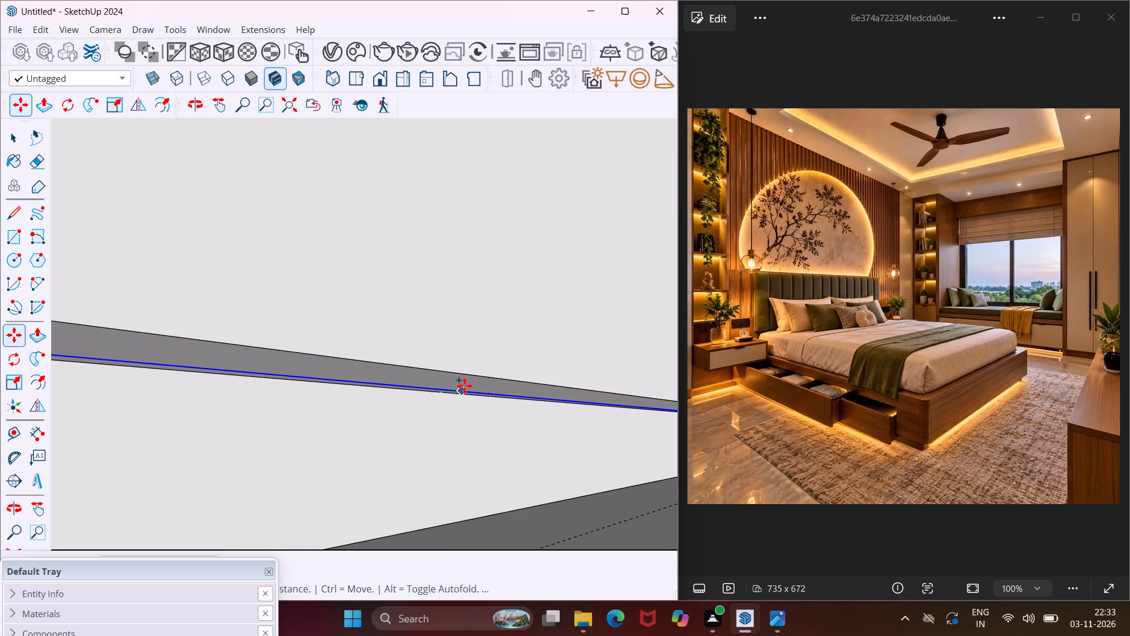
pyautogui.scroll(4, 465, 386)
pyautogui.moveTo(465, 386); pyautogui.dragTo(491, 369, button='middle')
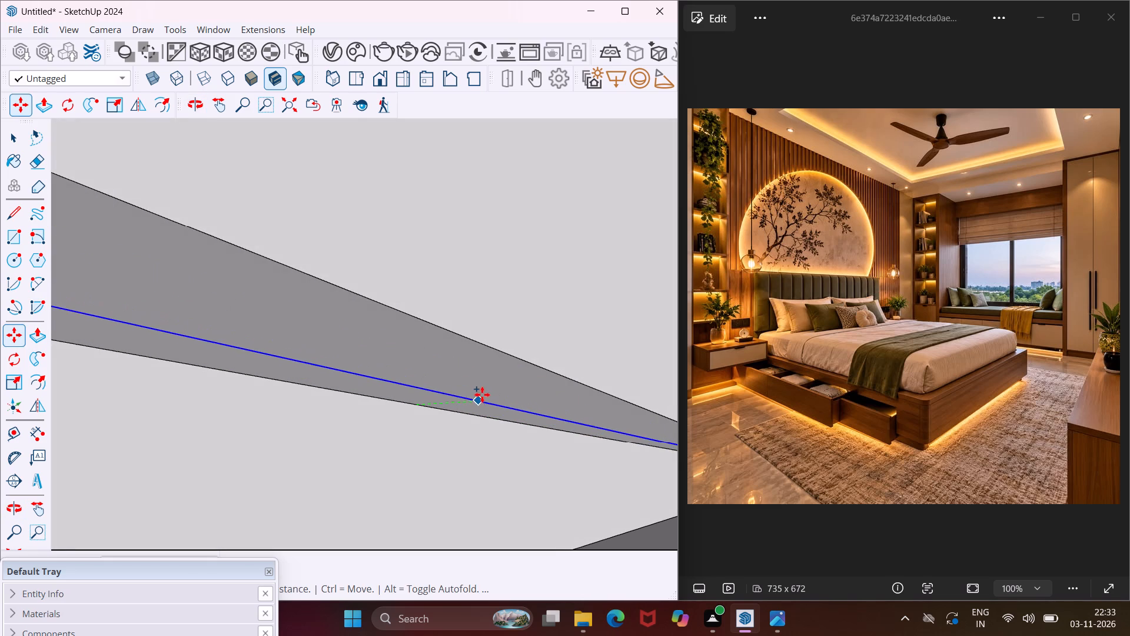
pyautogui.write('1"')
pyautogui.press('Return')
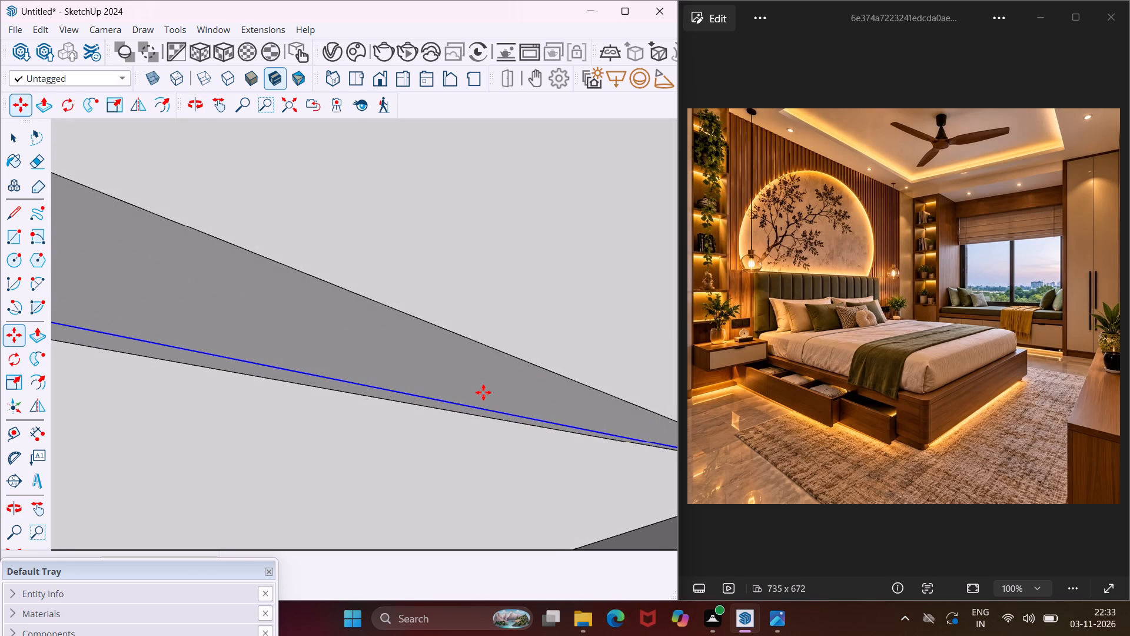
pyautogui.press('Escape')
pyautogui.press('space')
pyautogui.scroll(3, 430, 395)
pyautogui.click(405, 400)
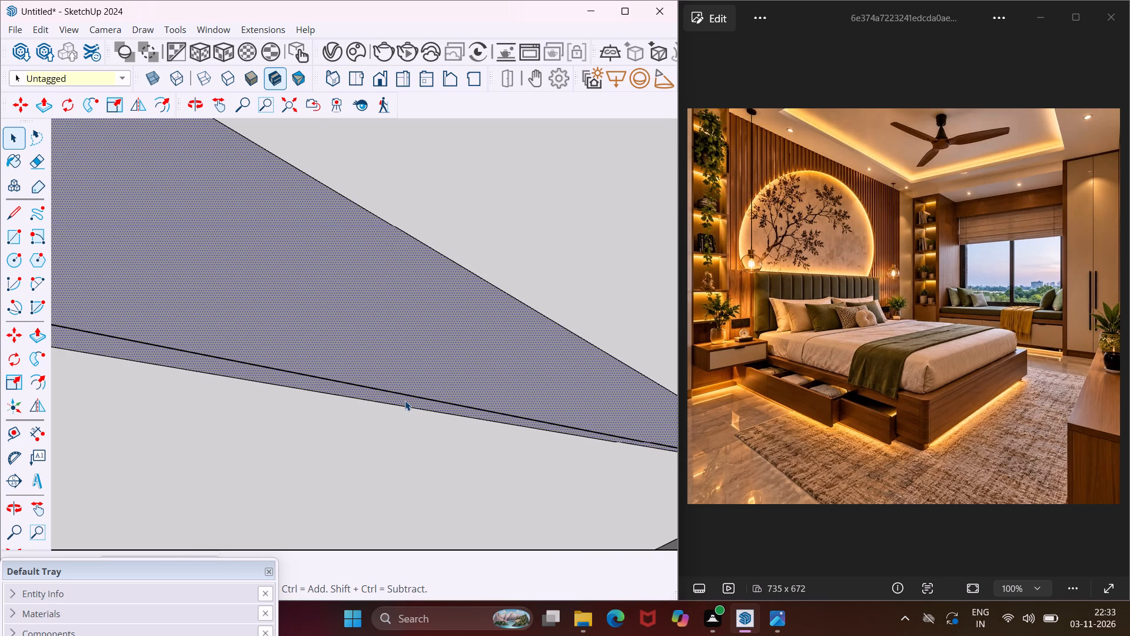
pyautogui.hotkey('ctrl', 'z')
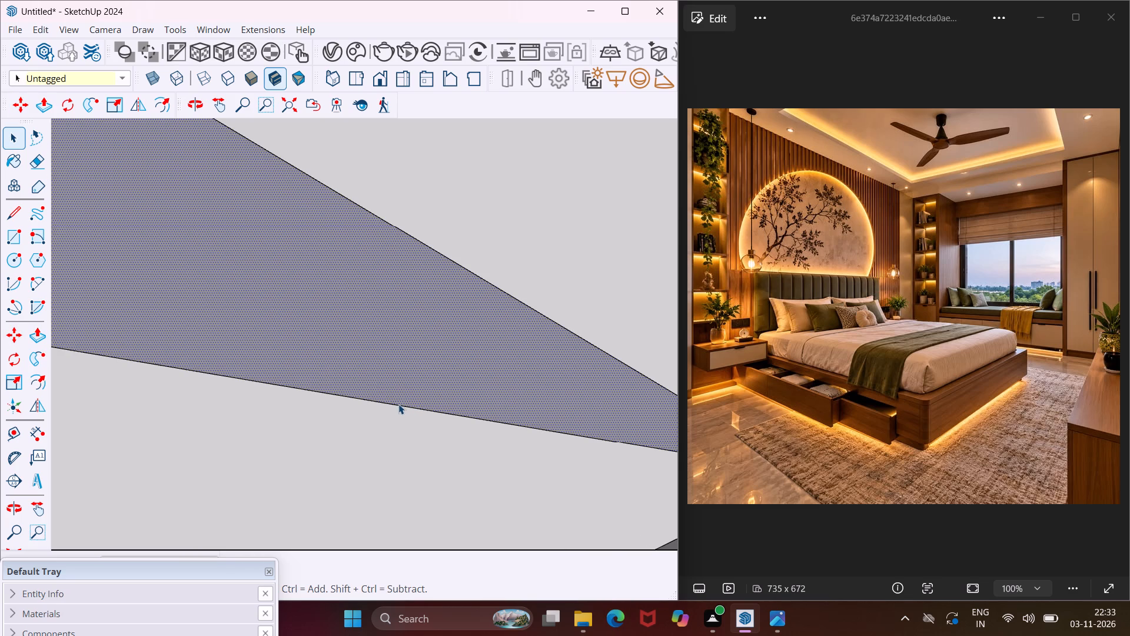
# Copy the edge where the window seat's underside meets the recessed plinth face 1" forward along the underside.
pyautogui.click(397, 404)
pyautogui.scroll(1, 341, 400)
pyautogui.scroll(-3, 341, 400)
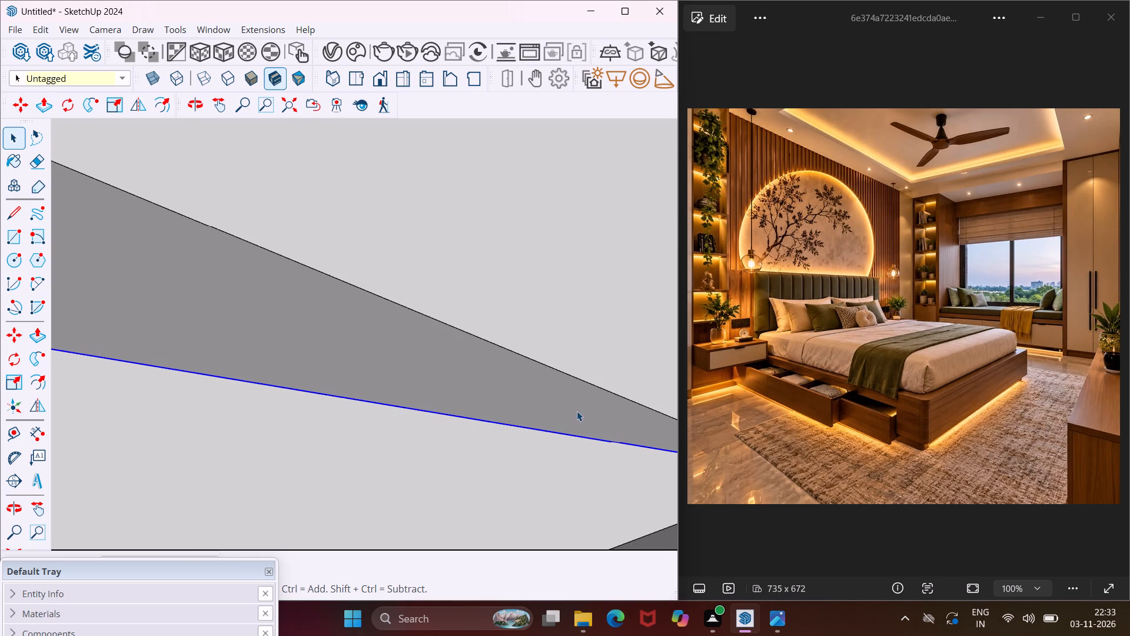
pyautogui.click(228, 114)
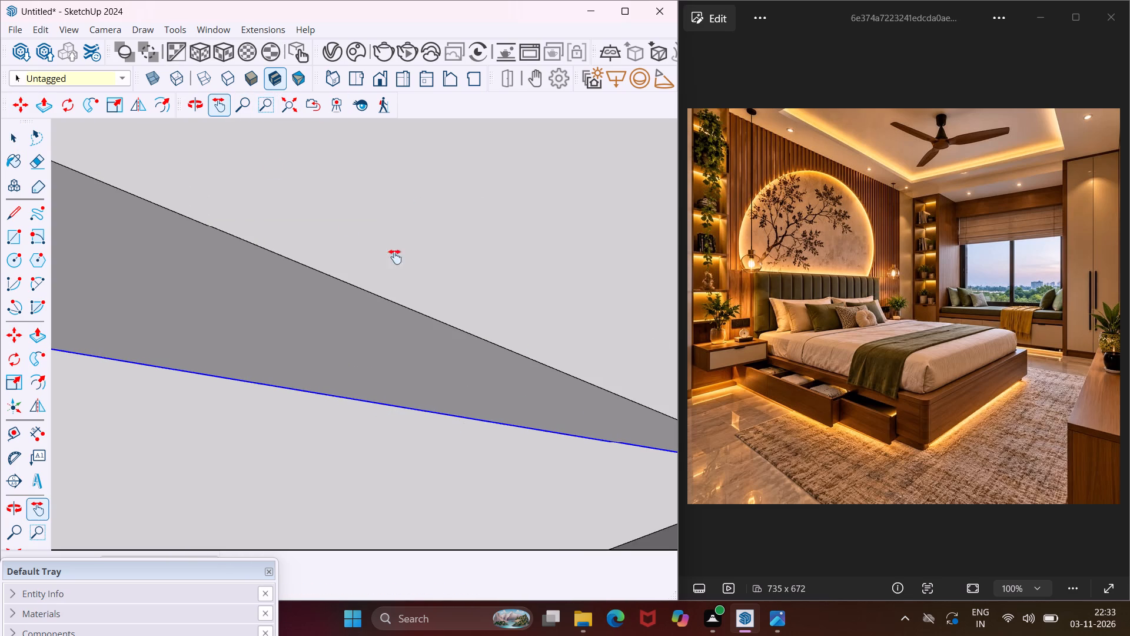
pyautogui.moveTo(583, 385); pyautogui.dragTo(393, 370)
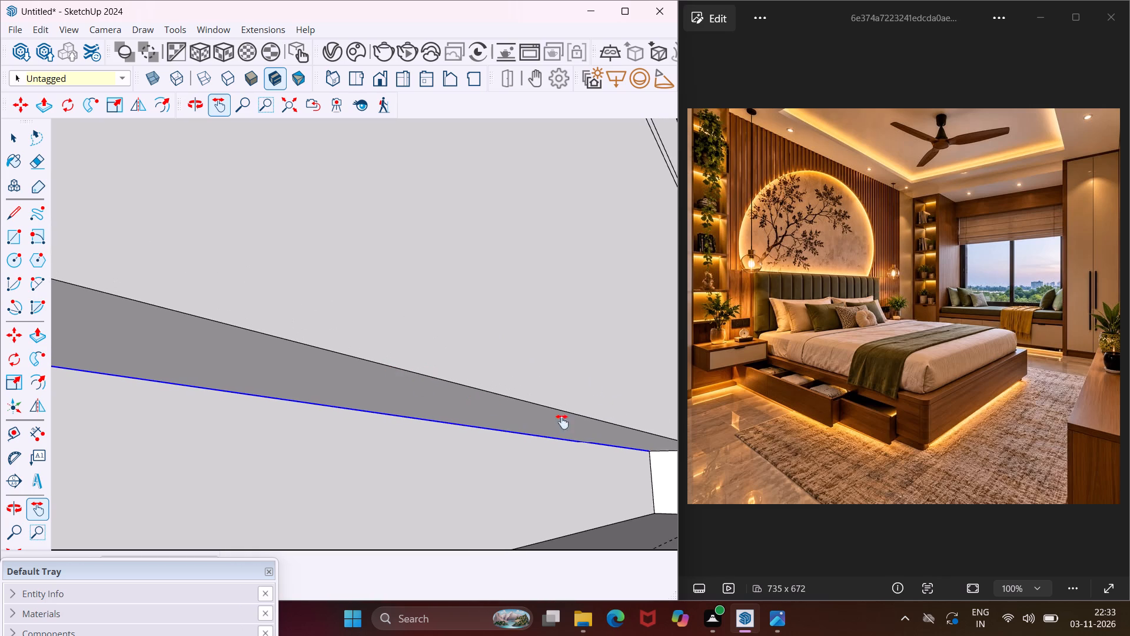
pyautogui.scroll(4, 607, 449)
pyautogui.moveTo(652, 469); pyautogui.dragTo(683, 456, button='middle')
pyautogui.scroll(1, 683, 456)
pyautogui.moveTo(659, 458); pyautogui.dragTo(612, 461)
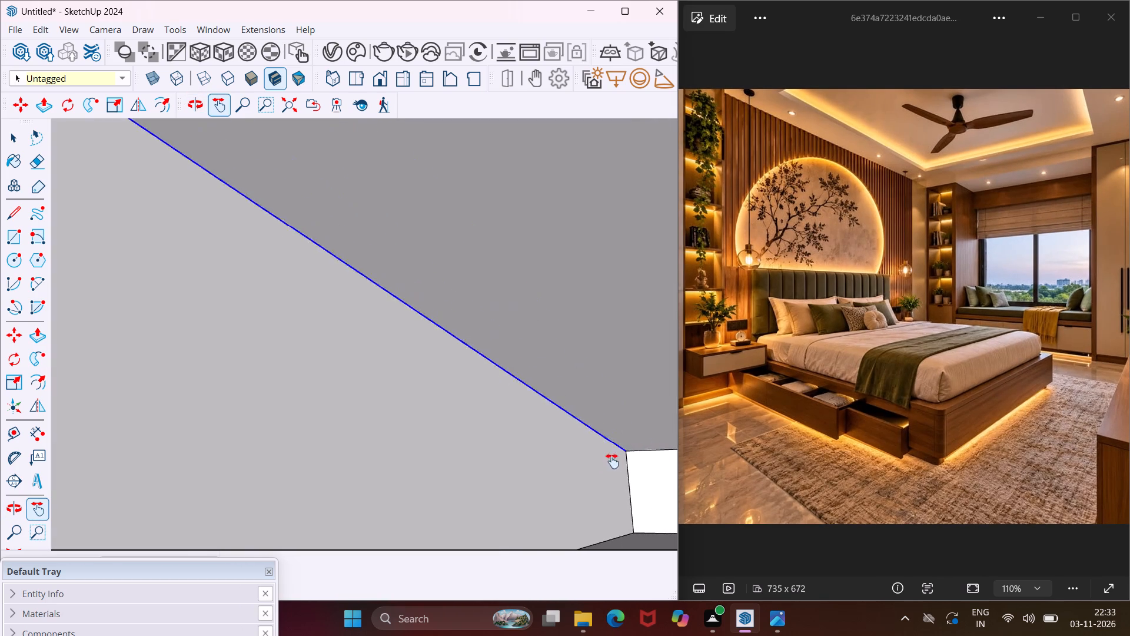
pyautogui.moveTo(612, 461); pyautogui.dragTo(491, 476)
pyautogui.scroll(3, 531, 486)
pyautogui.press('Escape')
pyautogui.press('space')
pyautogui.scroll(4, 510, 465)
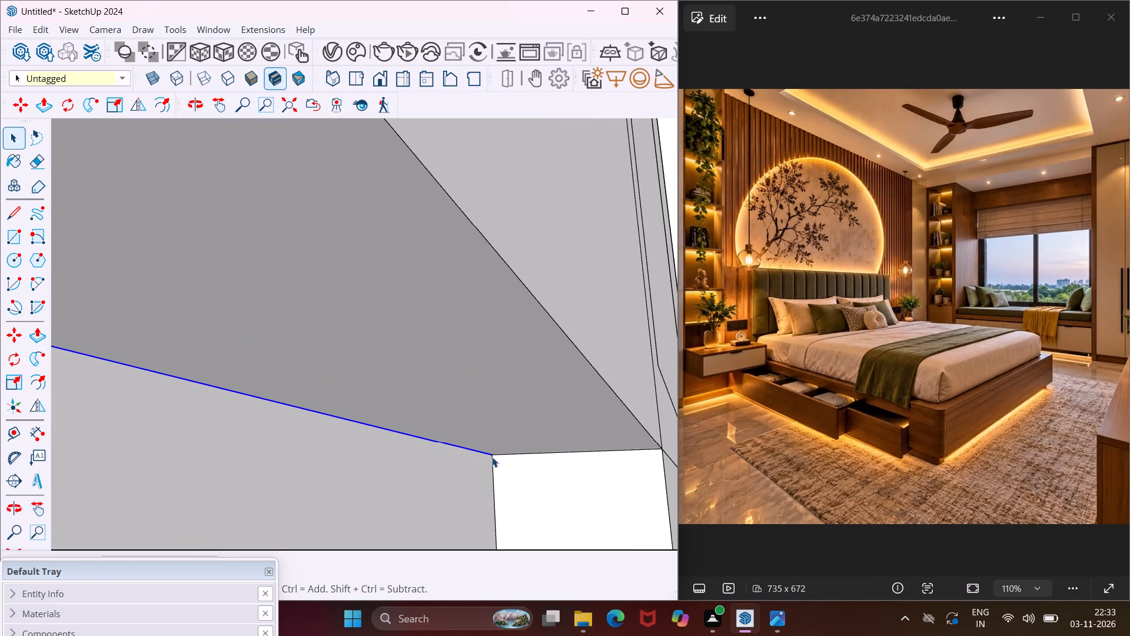
pyautogui.press('m')
pyautogui.click(492, 457)
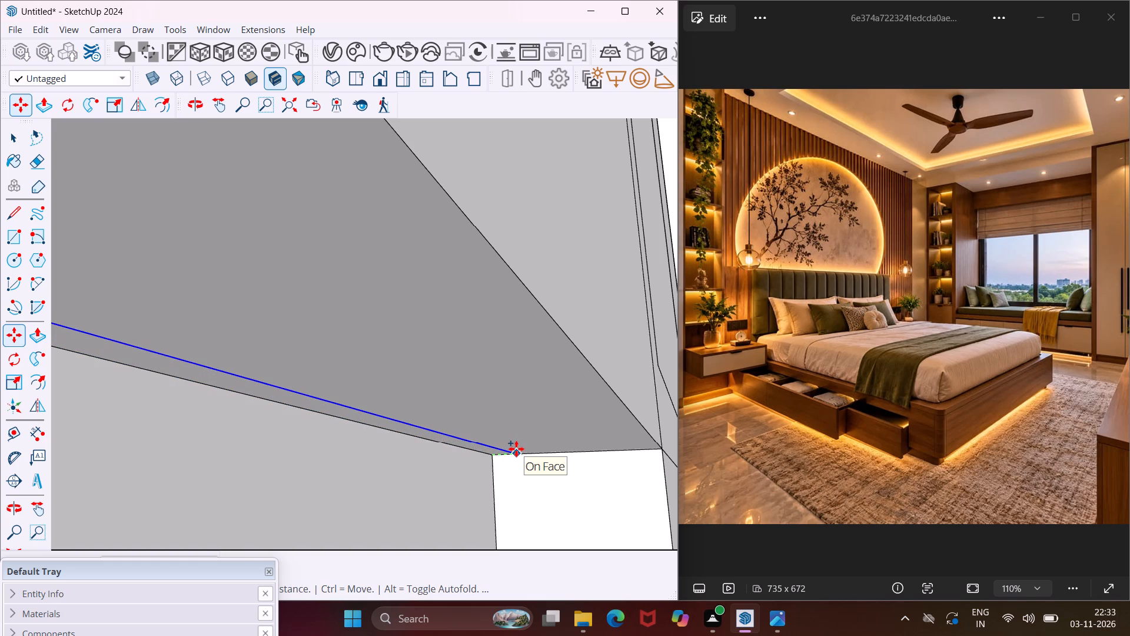
pyautogui.write('1"')
pyautogui.press('Return')
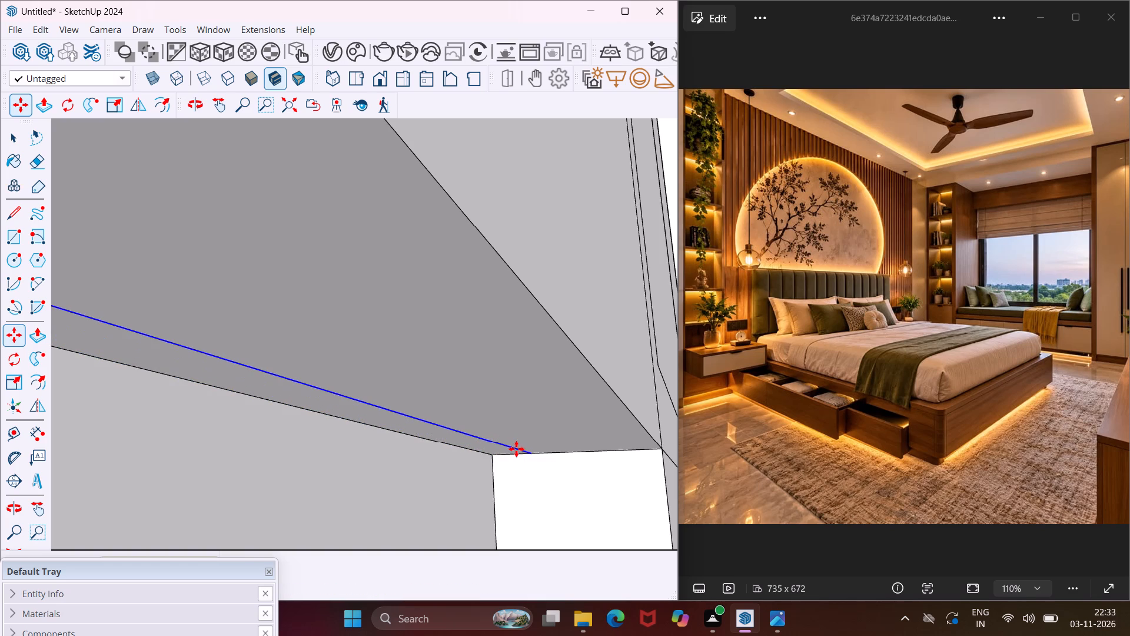
pyautogui.press('Escape')
pyautogui.press('space')
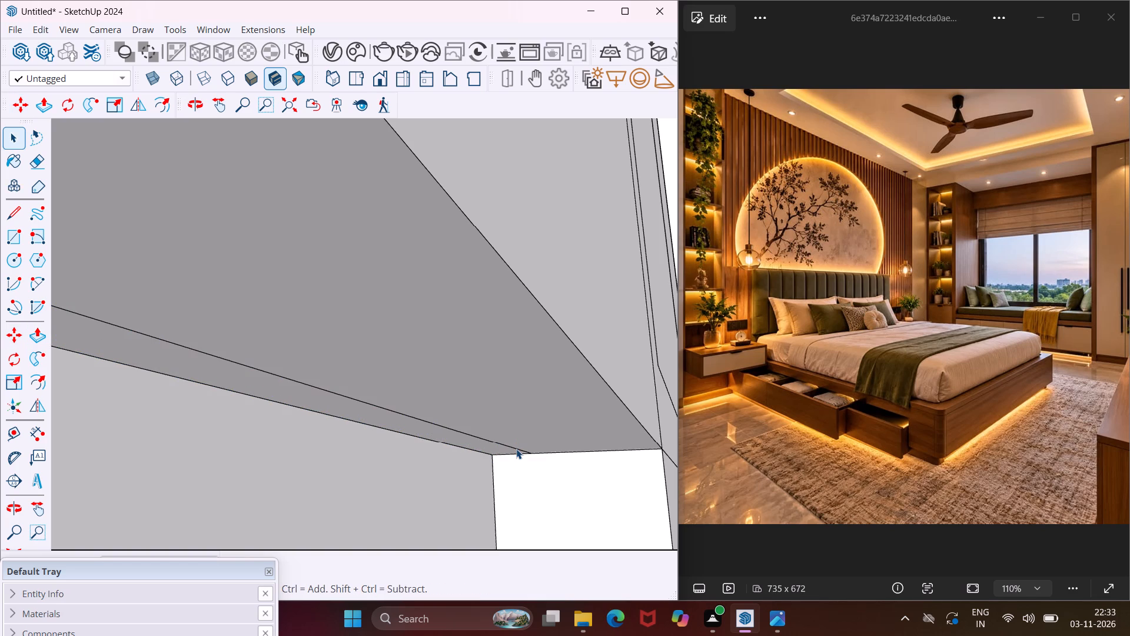
# Draw a bedside table footprint rectangle on the floor, from the bed wall out to the dashed guide, near the shelf column.
pyautogui.moveTo(543, 448); pyautogui.dragTo(254, 481, button='middle')
pyautogui.scroll(-7, 371, 433)
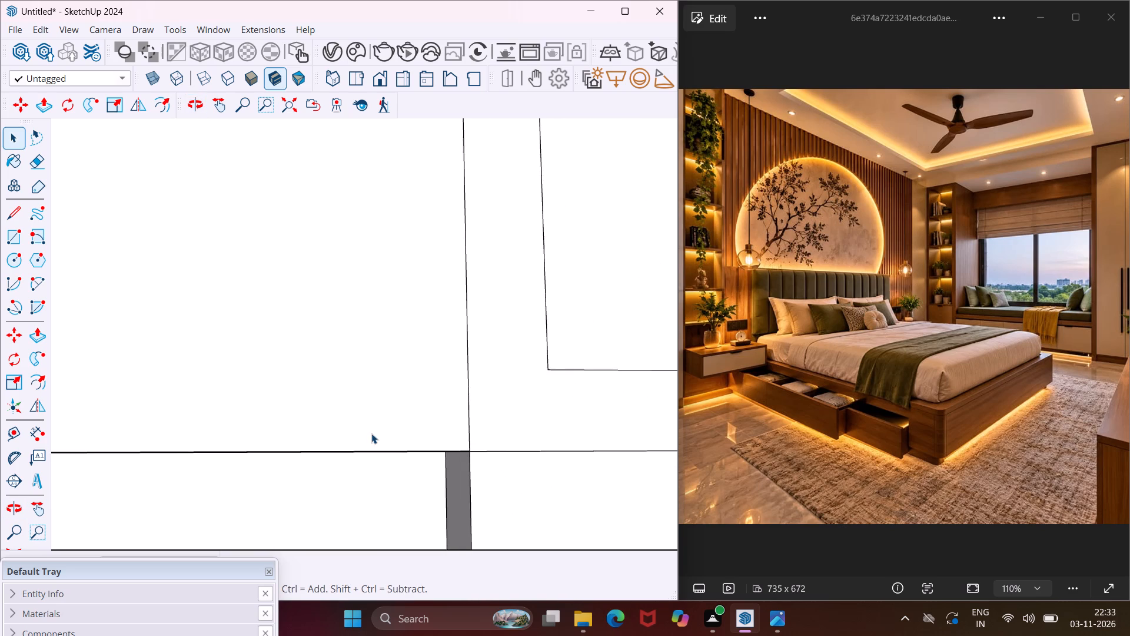
pyautogui.scroll(-12, 375, 427)
pyautogui.moveTo(403, 375); pyautogui.dragTo(415, 503, button='middle')
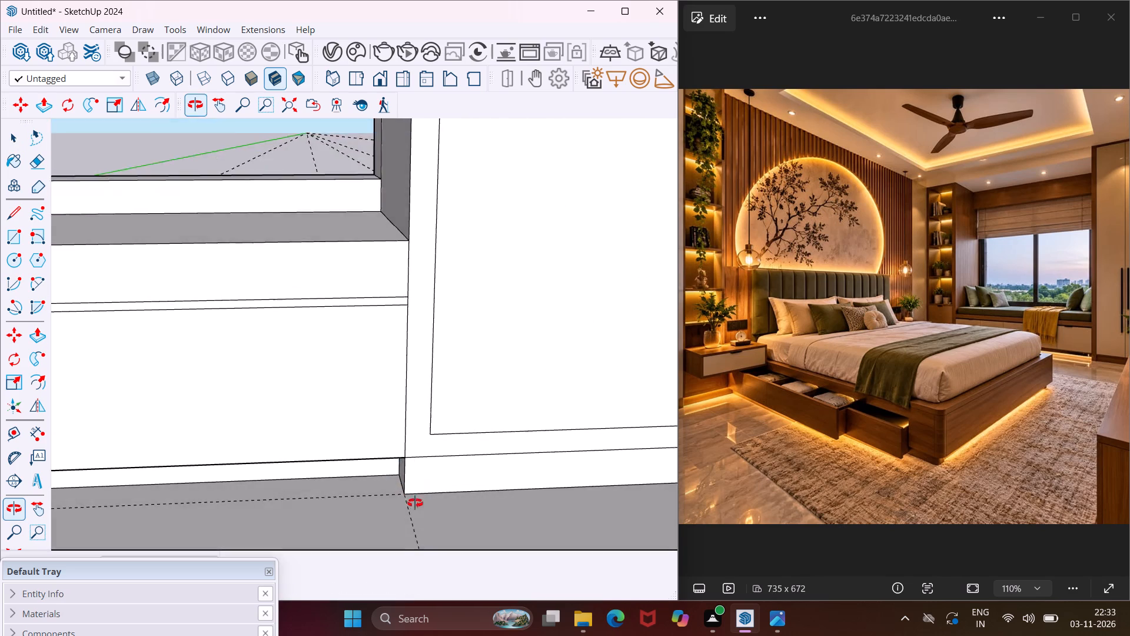
pyautogui.moveTo(415, 503); pyautogui.dragTo(422, 509, button='middle')
pyautogui.scroll(-16, 422, 445)
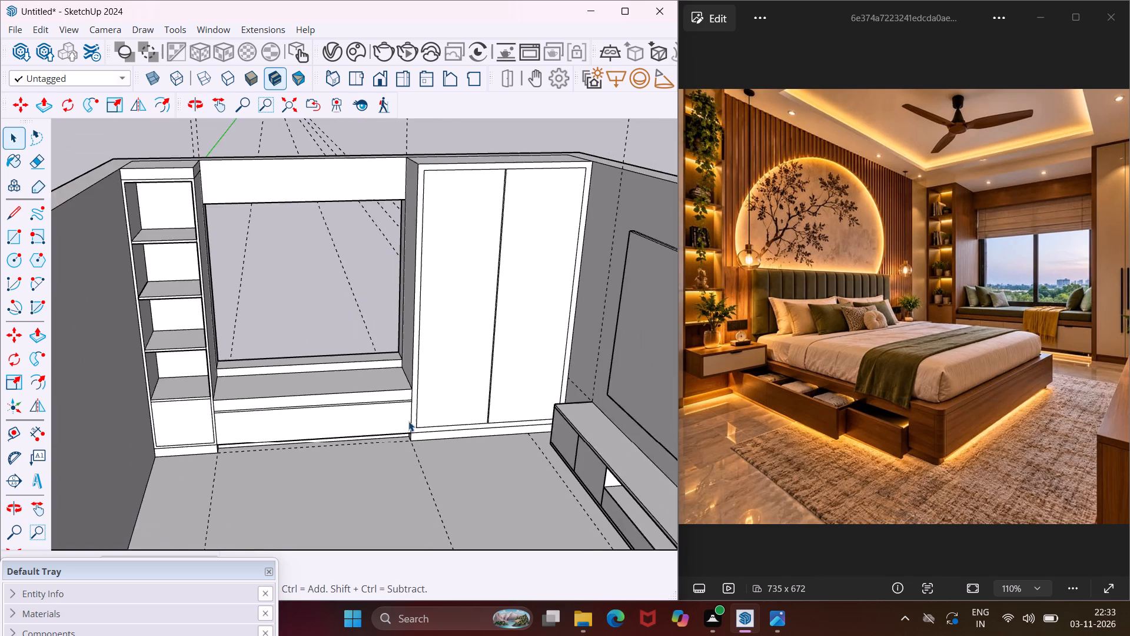
pyautogui.scroll(-5, 407, 419)
pyautogui.moveTo(391, 434); pyautogui.dragTo(310, 384, button='middle')
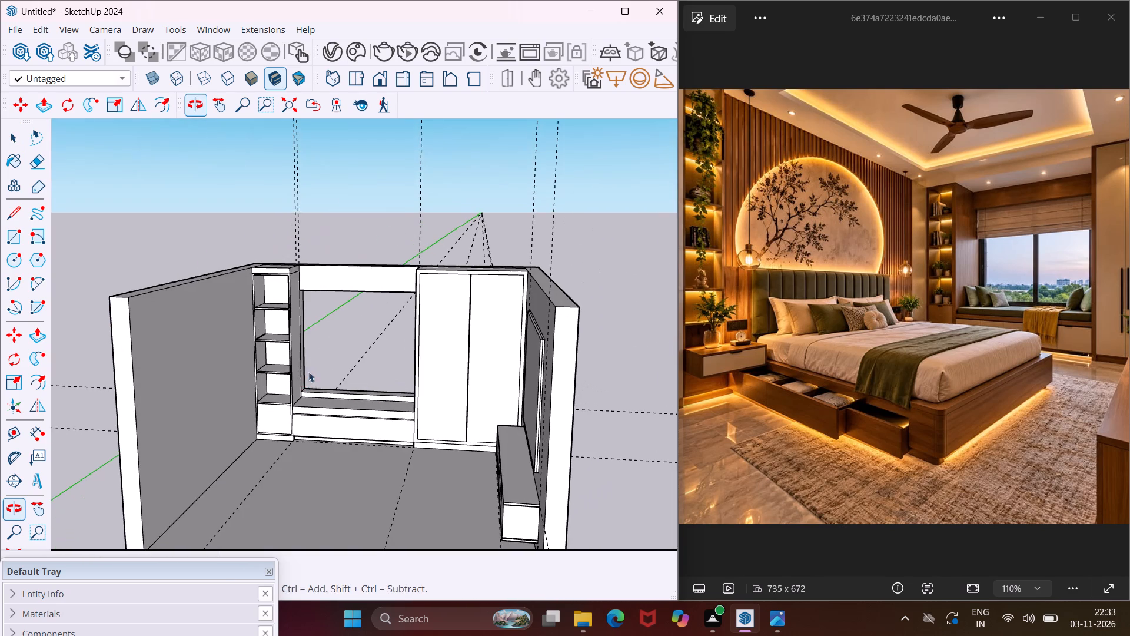
pyautogui.scroll(-5, 323, 303)
pyautogui.moveTo(326, 381); pyautogui.dragTo(187, 411, button='middle')
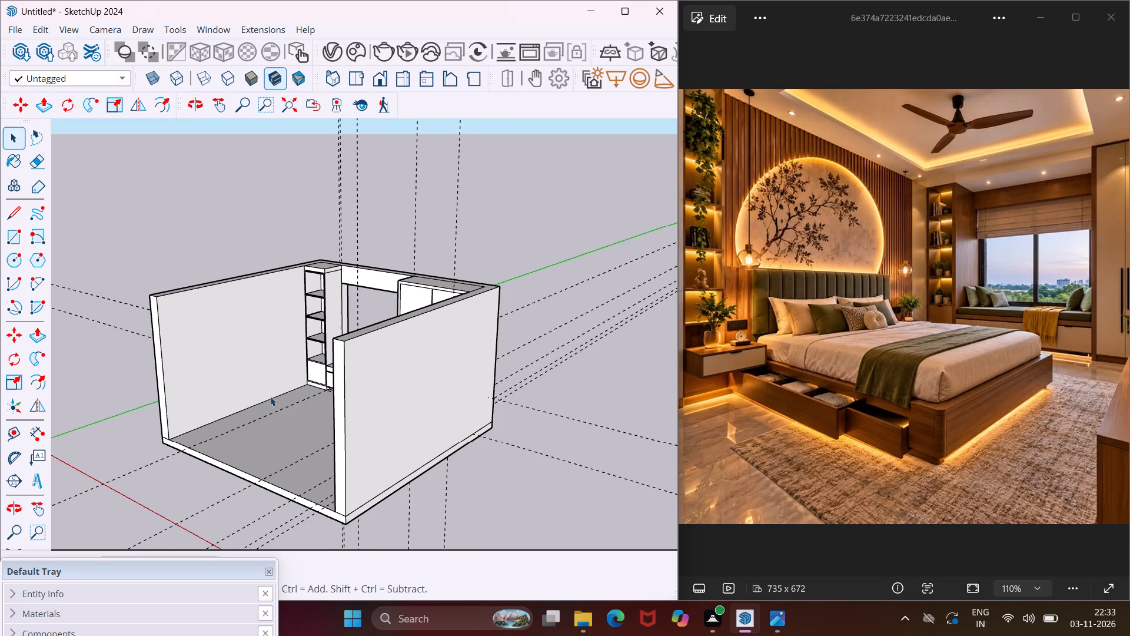
pyautogui.click(217, 107)
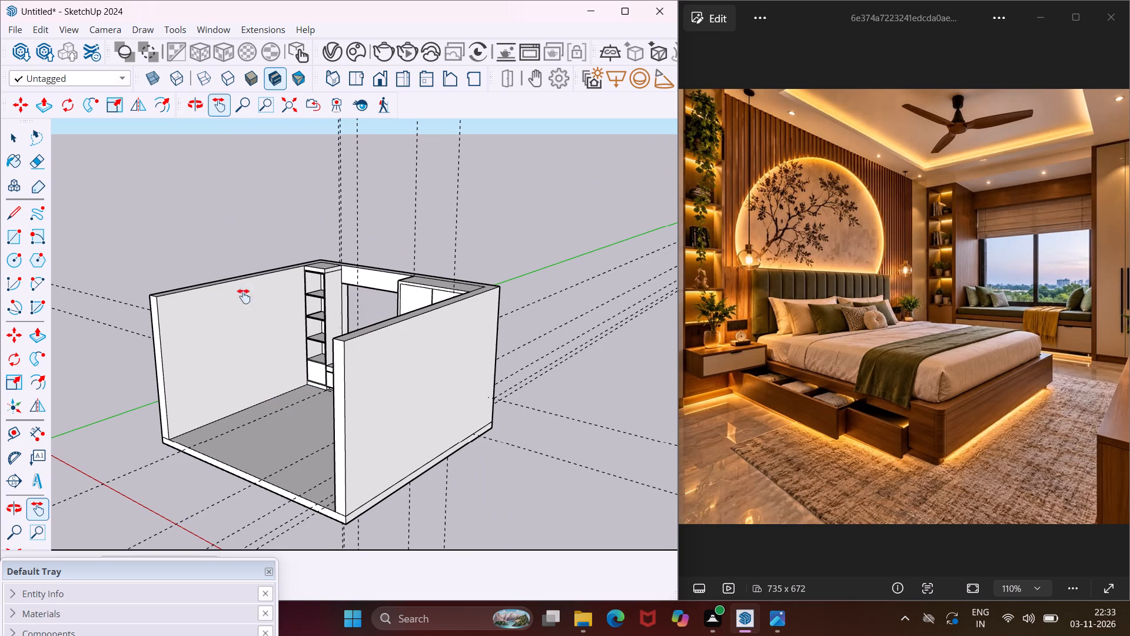
pyautogui.moveTo(234, 348); pyautogui.dragTo(402, 436)
pyautogui.scroll(2, 405, 428)
pyautogui.moveTo(405, 428); pyautogui.dragTo(401, 427, button='middle')
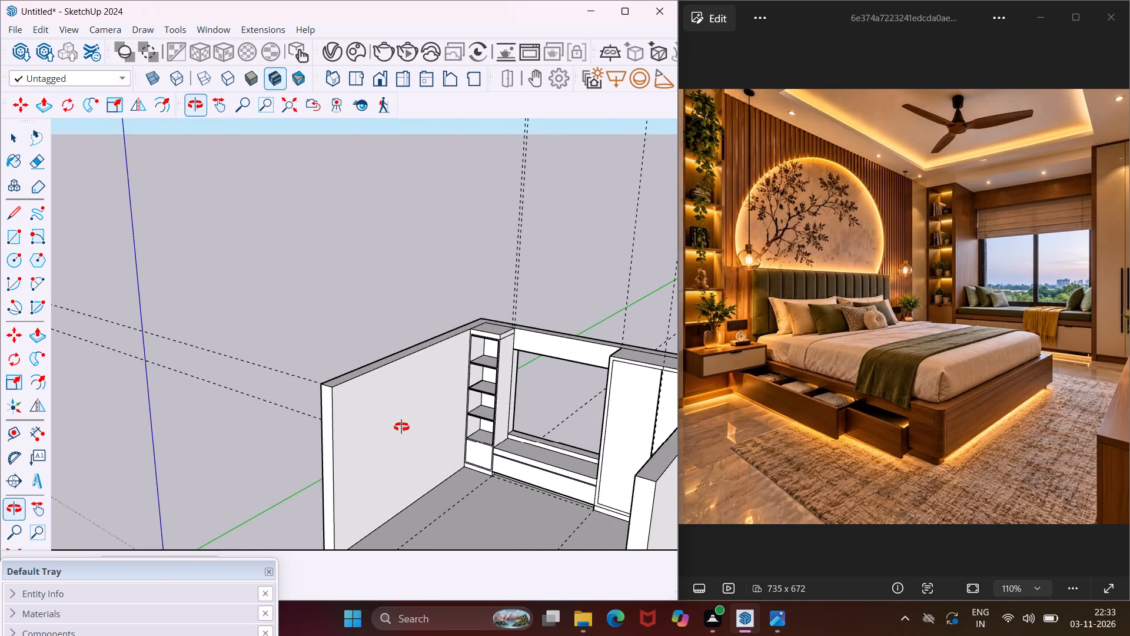
pyautogui.moveTo(401, 427); pyautogui.dragTo(277, 440, button='middle')
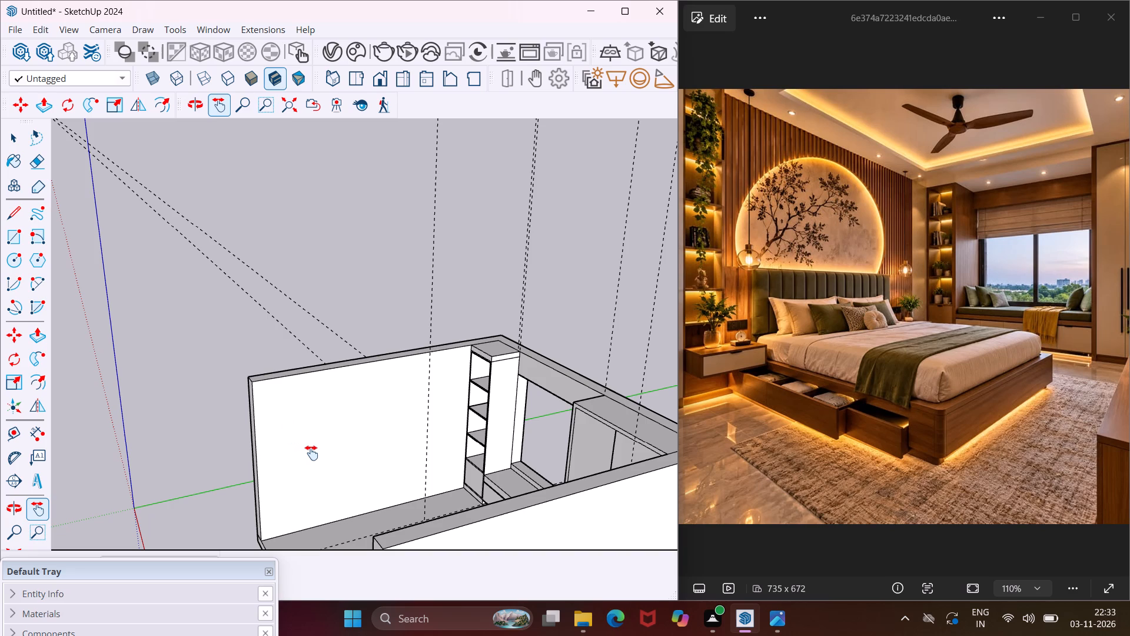
pyautogui.press('Escape')
pyautogui.press('space')
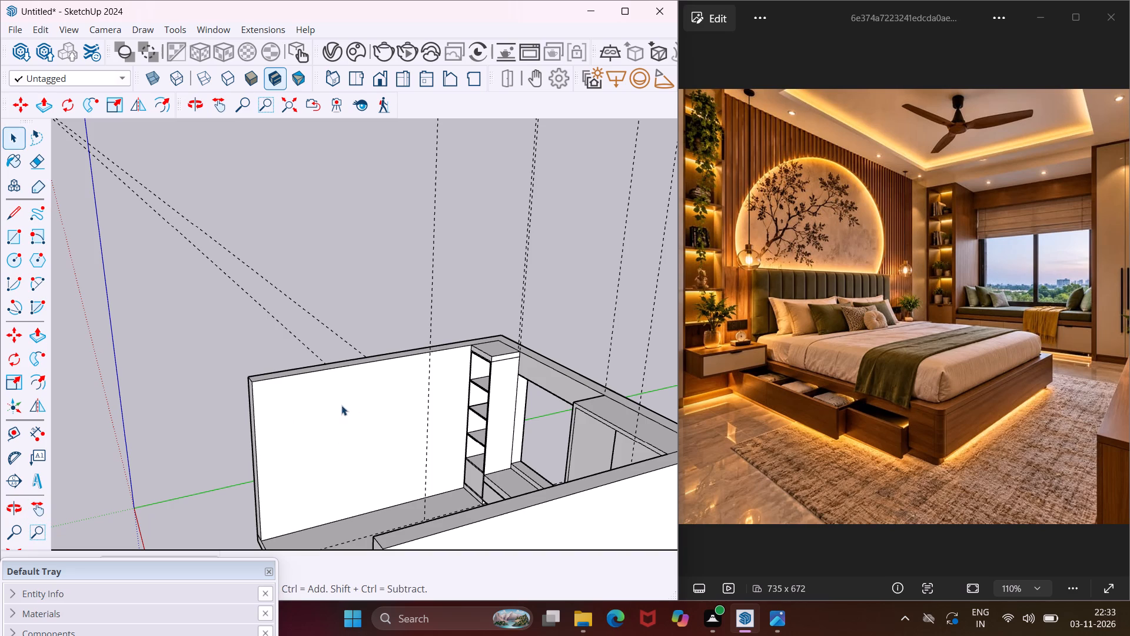
pyautogui.scroll(-3, 354, 368)
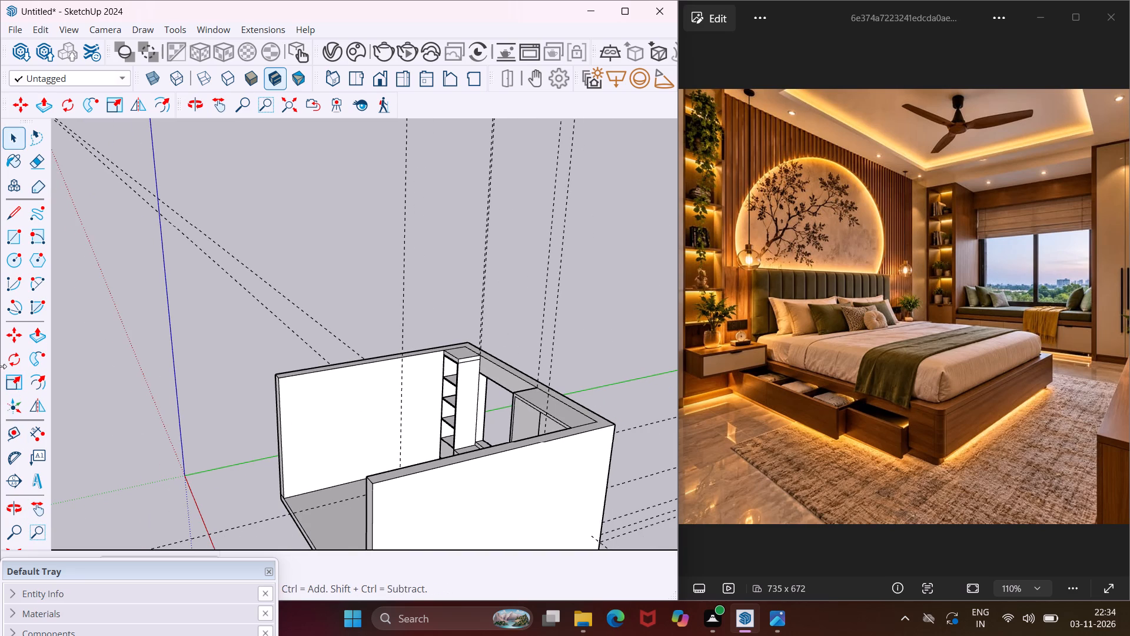
pyautogui.click(15, 243)
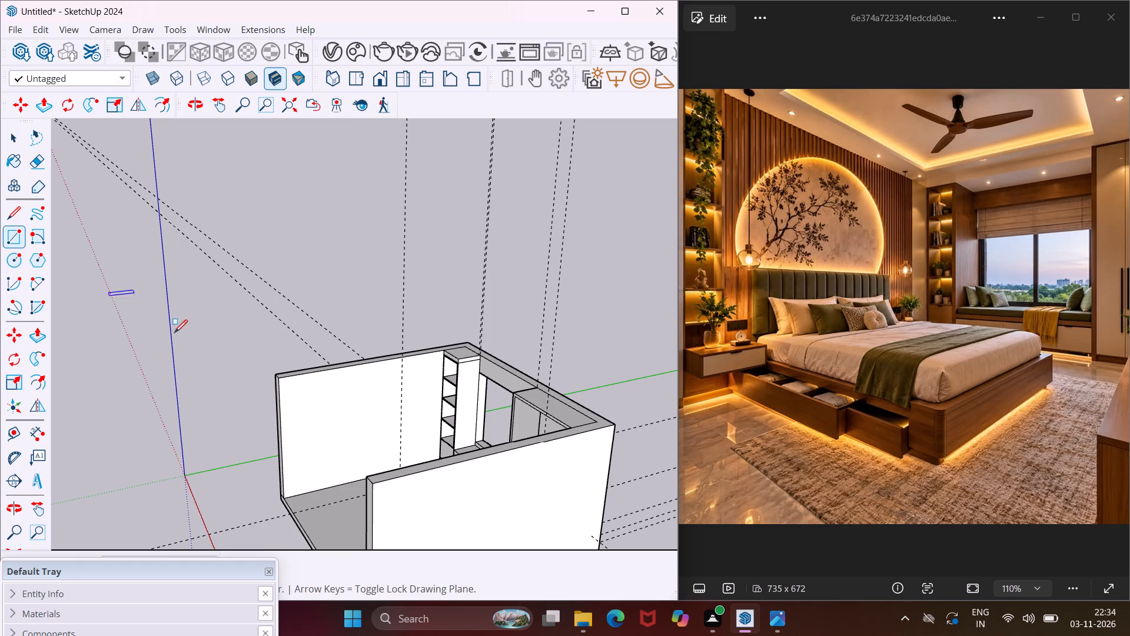
pyautogui.moveTo(335, 475); pyautogui.dragTo(351, 546, button='middle')
pyautogui.scroll(5, 390, 473)
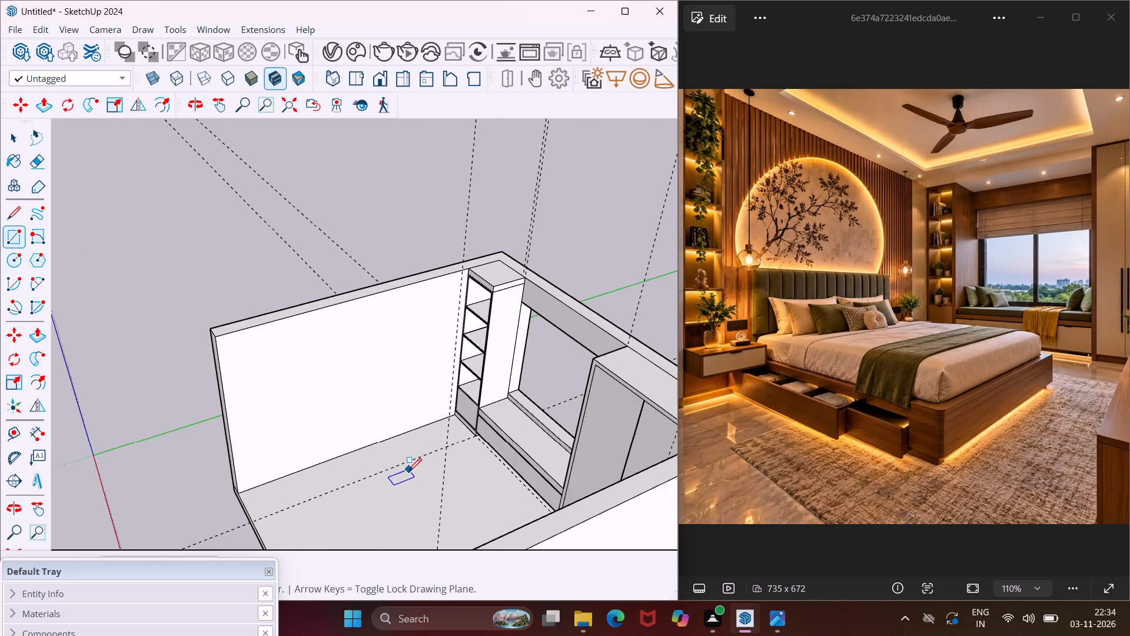
pyautogui.scroll(7, 408, 471)
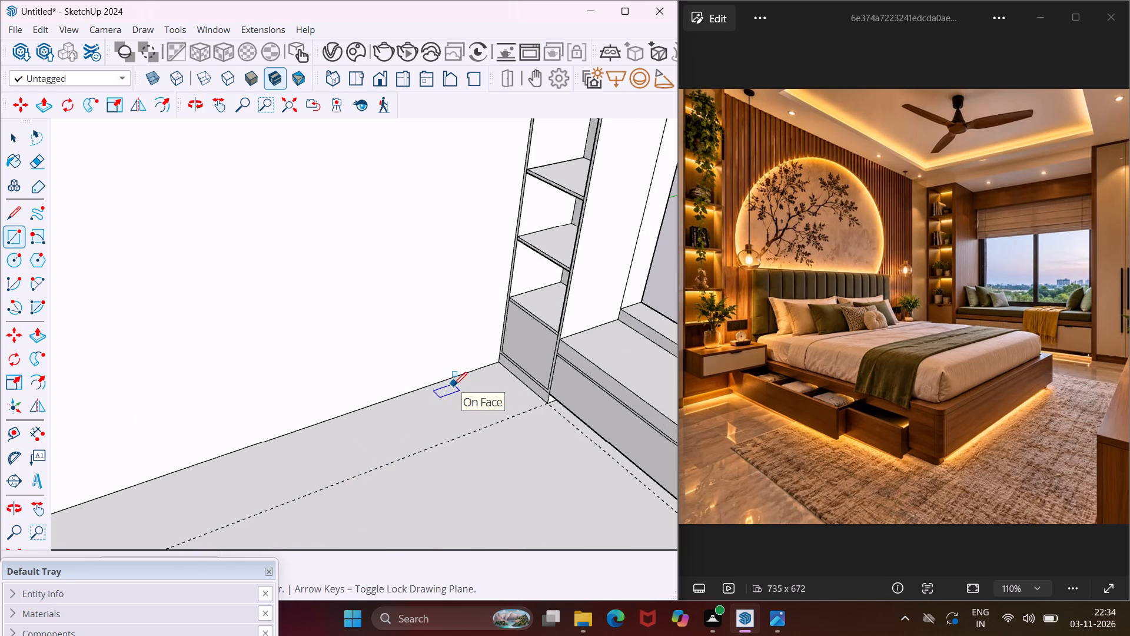
pyautogui.click(454, 383)
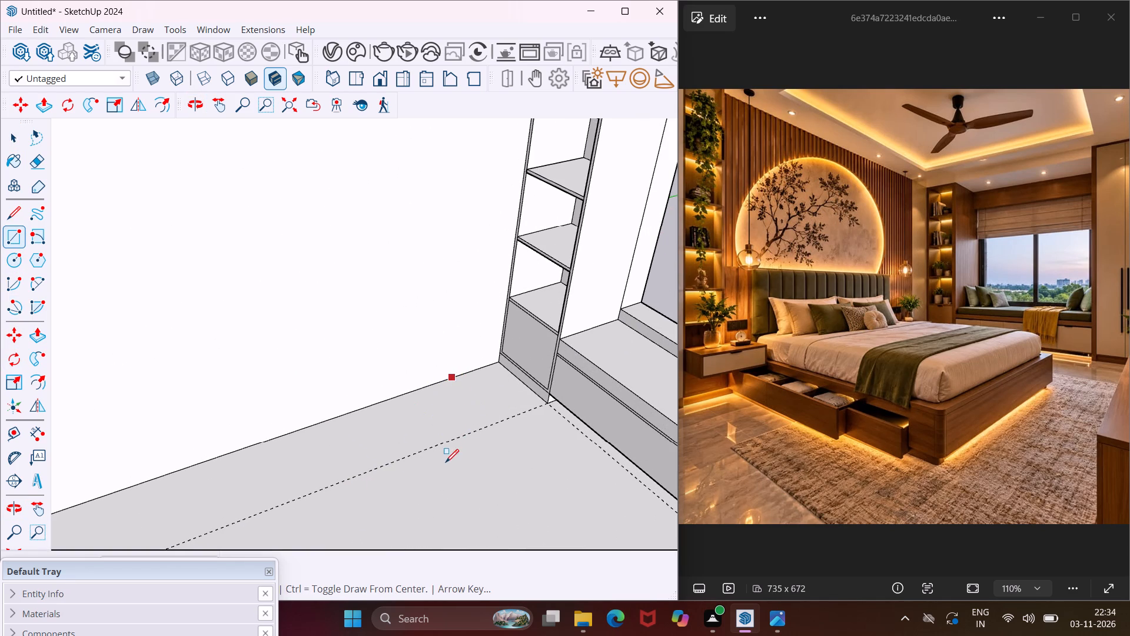
pyautogui.click(437, 444)
pyautogui.press('Escape')
pyautogui.press('space')
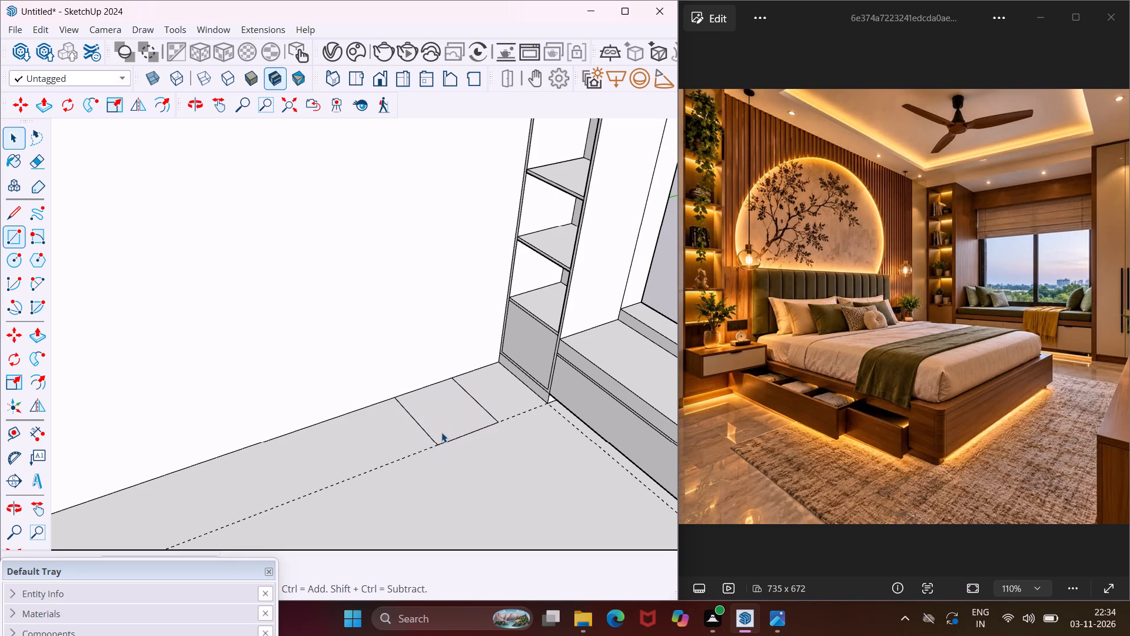
# Pull the floor rectangle up into a roughly cube-shaped bedside table box, lower than the window seat's shelf column.
pyautogui.click(441, 428)
pyautogui.press('p')
pyautogui.click(441, 428)
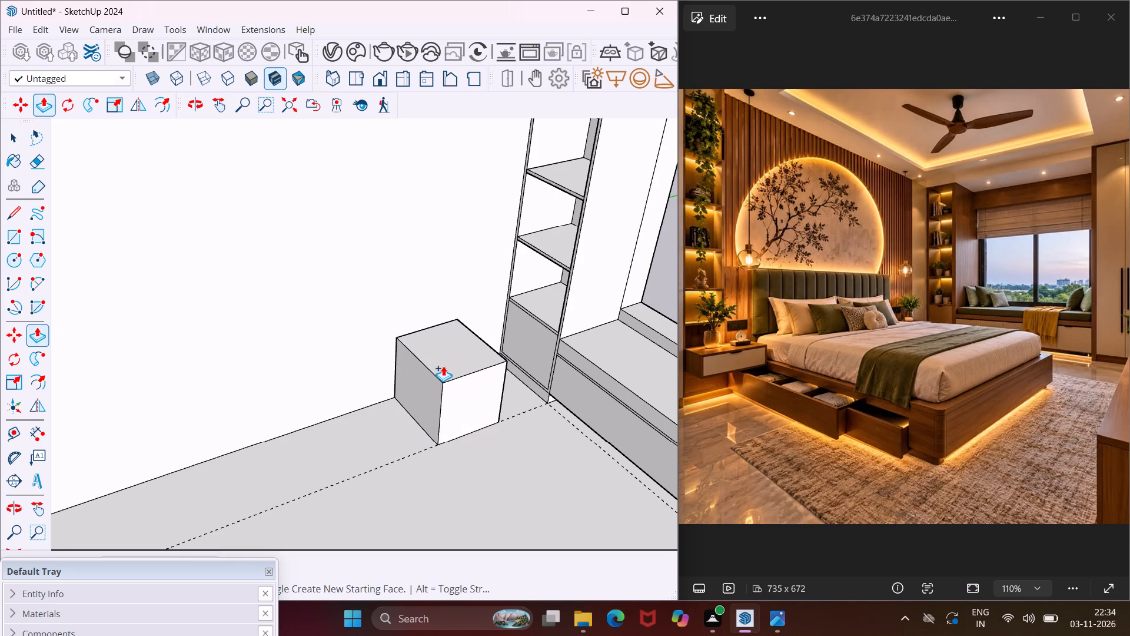
pyautogui.click(443, 366)
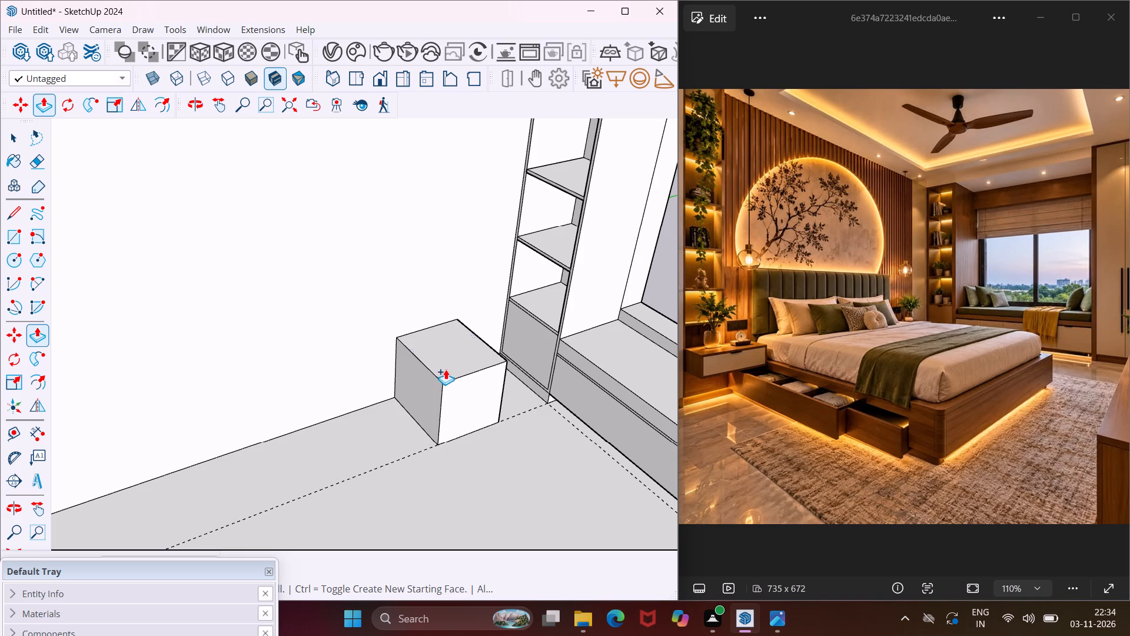
pyautogui.scroll(-5, 463, 373)
pyautogui.press('Escape')
pyautogui.press('space')
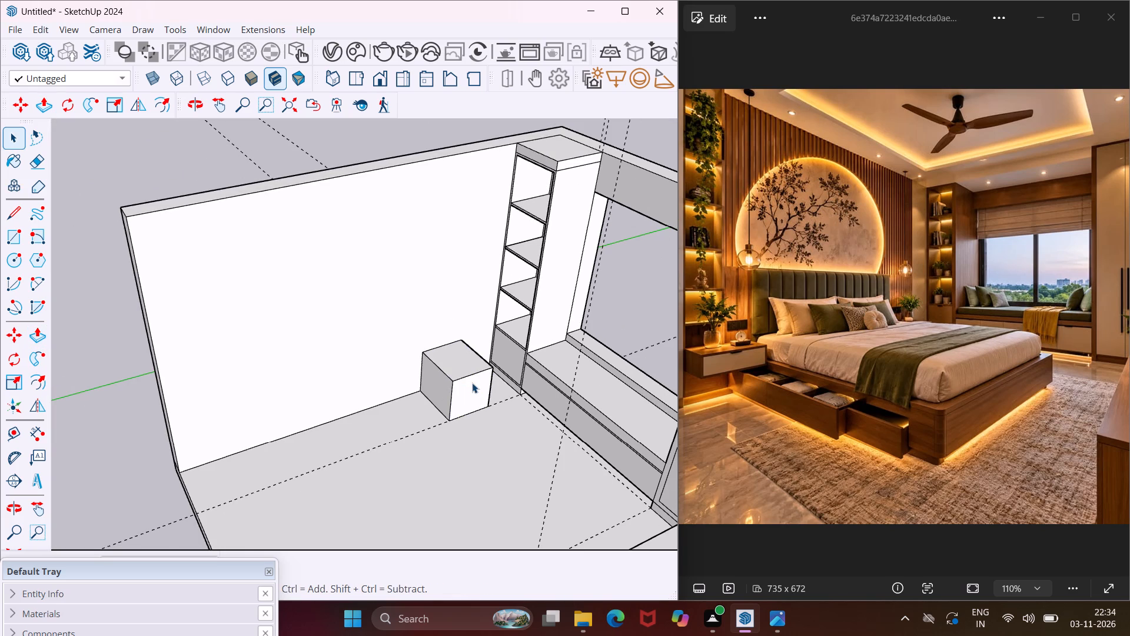
# Offset the outline of the bedside table's front face slightly inward to form a thin frame.
pyautogui.scroll(6, 462, 388)
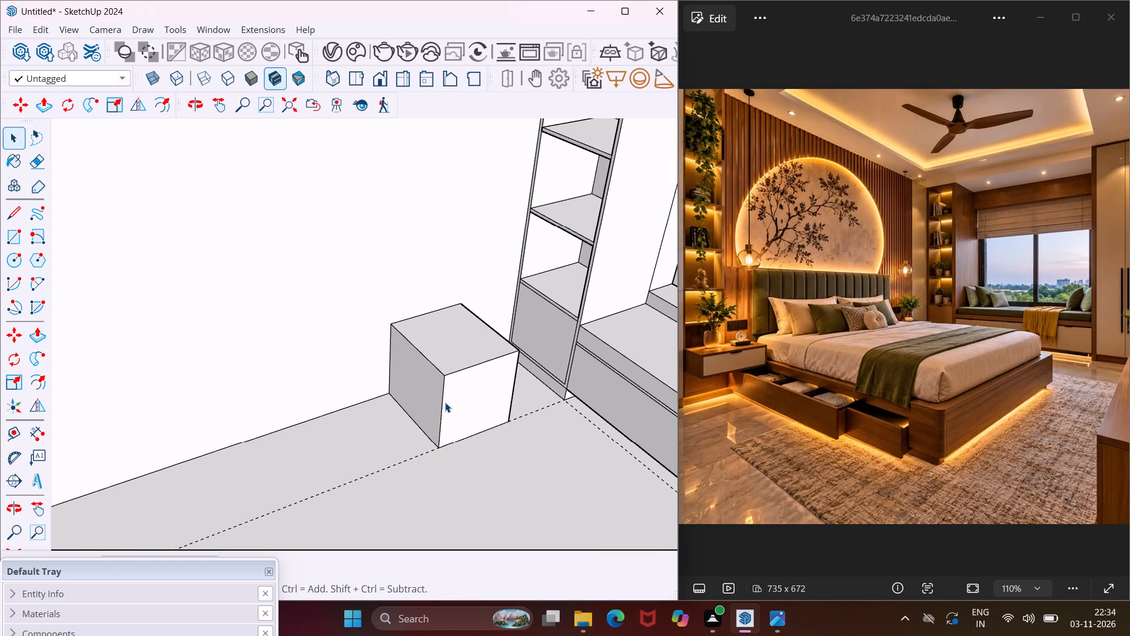
pyautogui.click(440, 405)
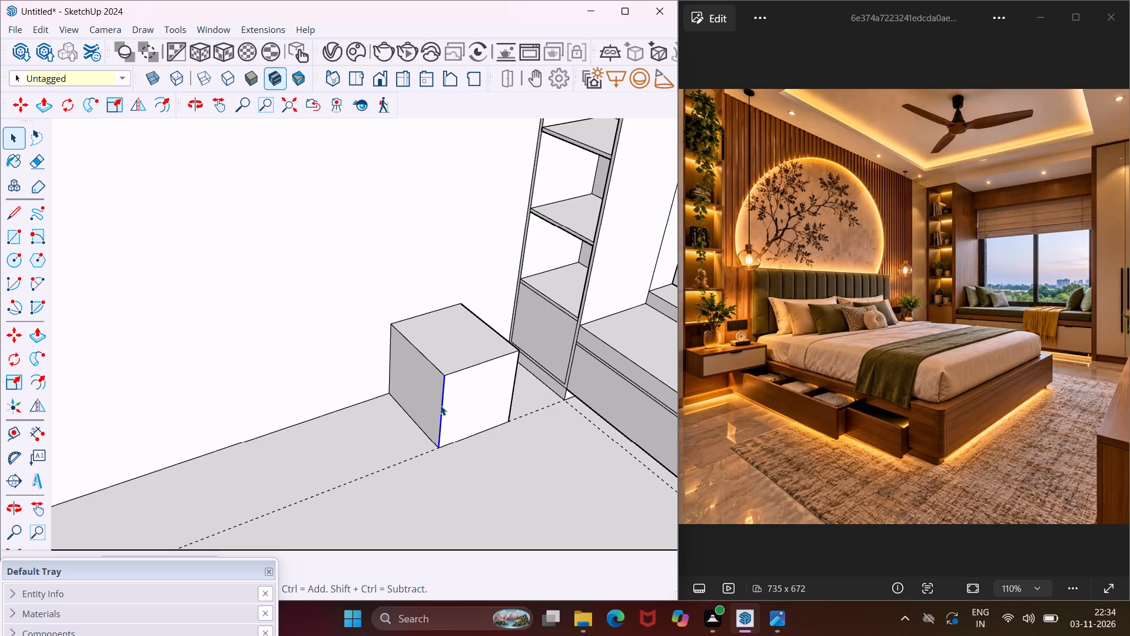
pyautogui.click(461, 403)
pyautogui.press('Escape')
pyautogui.press('space')
pyautogui.click(39, 375)
pyautogui.click(447, 413)
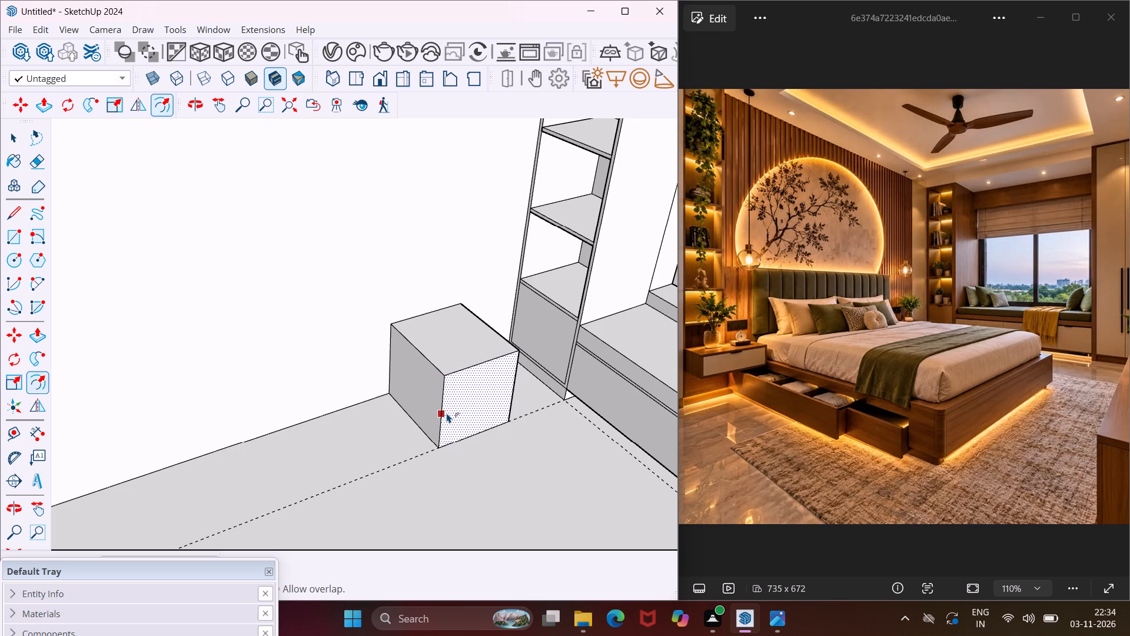
pyautogui.scroll(7, 450, 411)
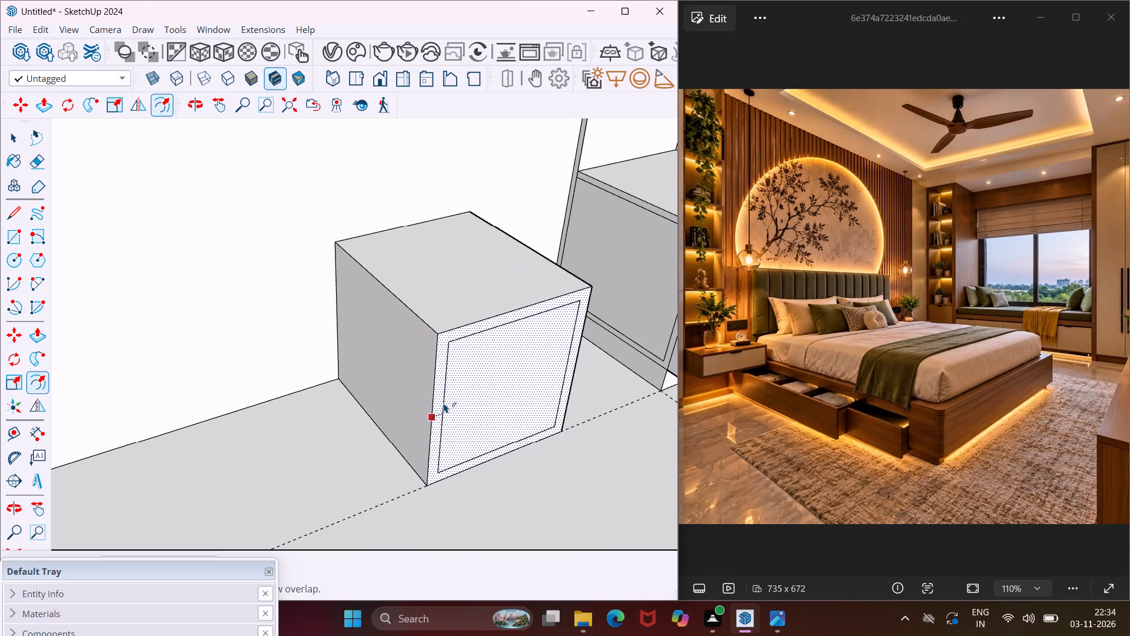
pyautogui.click(441, 402)
pyautogui.press('Escape')
pyautogui.press('space')
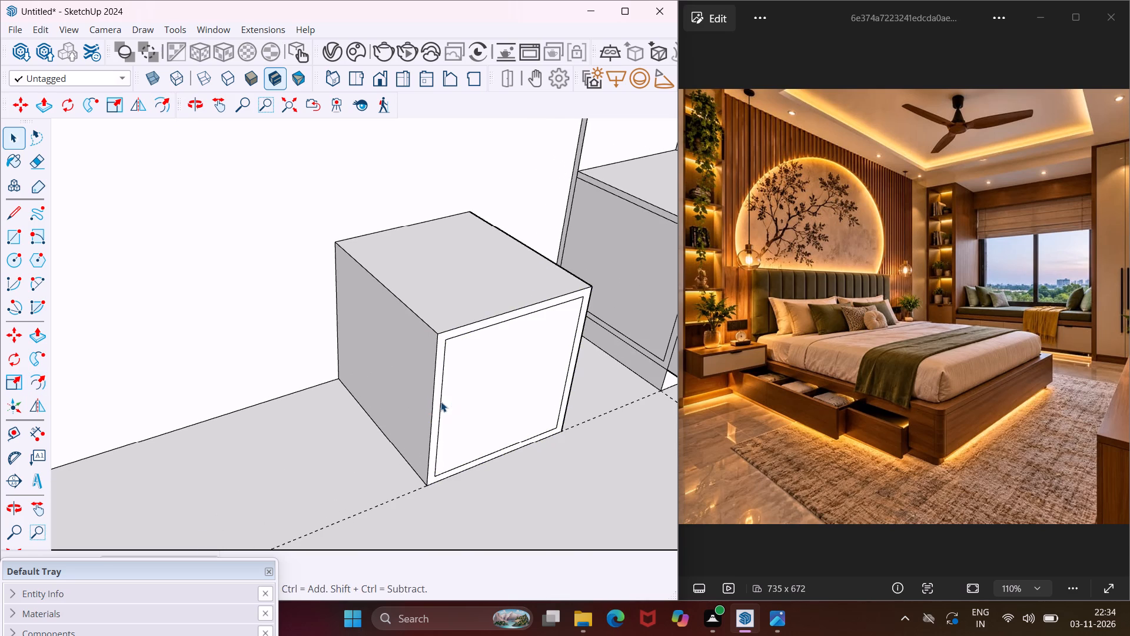
# Draw a horizontal line across the inset front panel at mid-height, dividing it into two drawer fronts.
pyautogui.click(14, 219)
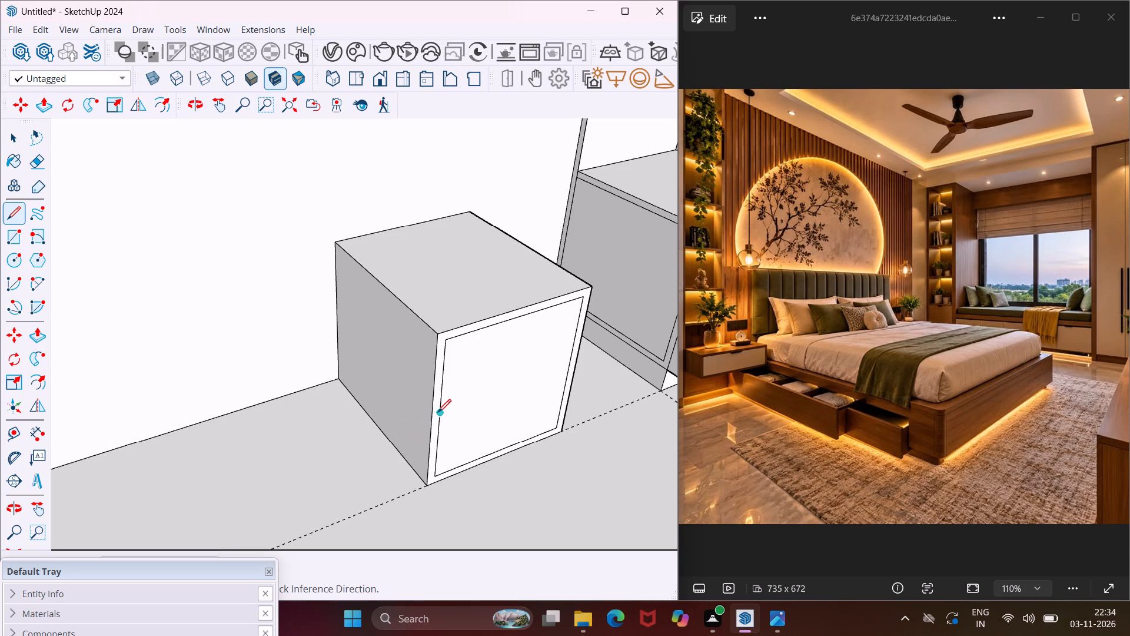
pyautogui.click(438, 412)
pyautogui.click(572, 365)
pyautogui.press('Escape')
pyautogui.press('space')
# Copy the bedside table's drawer dividing line 0.4" upward to form a narrow gap between the two drawer fronts.
pyautogui.scroll(3, 468, 404)
pyautogui.click(456, 408)
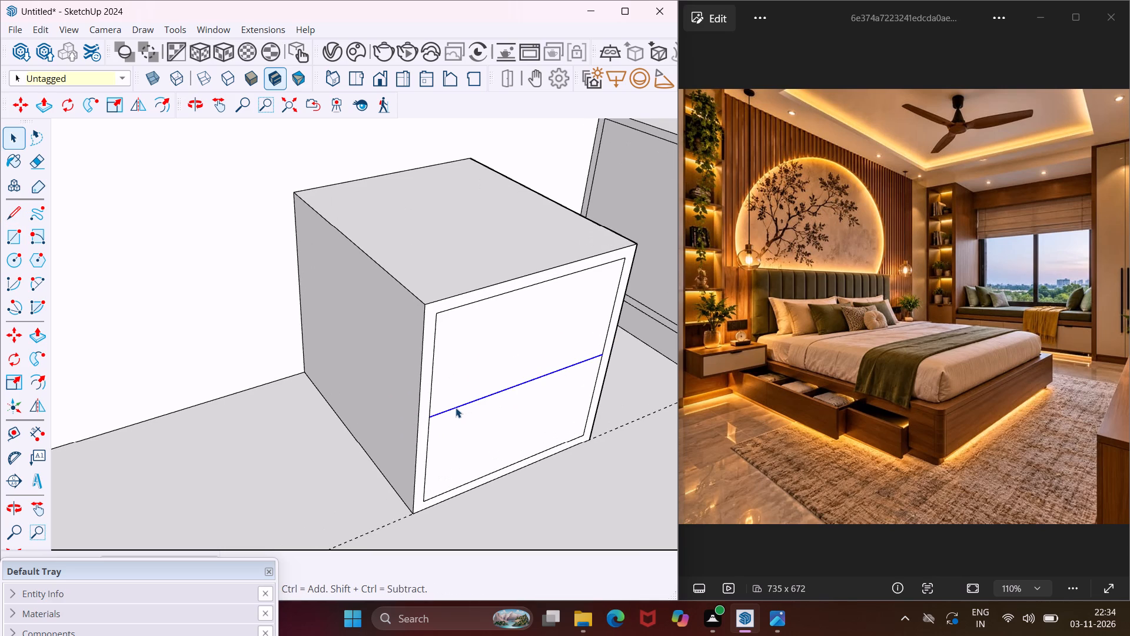
pyautogui.press('m')
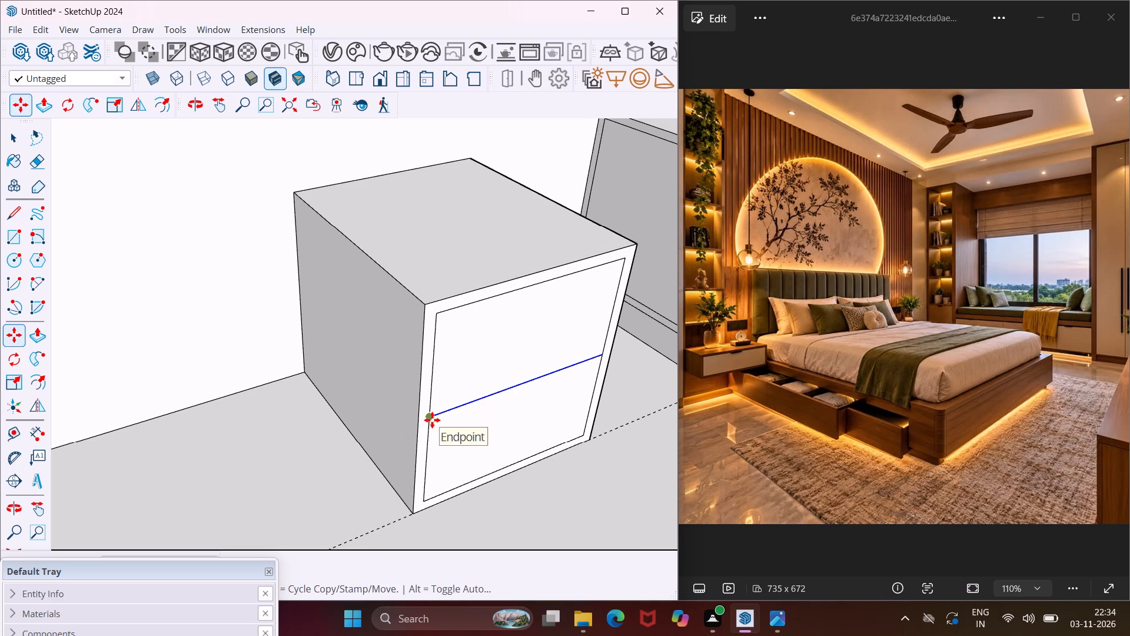
pyautogui.click(431, 419)
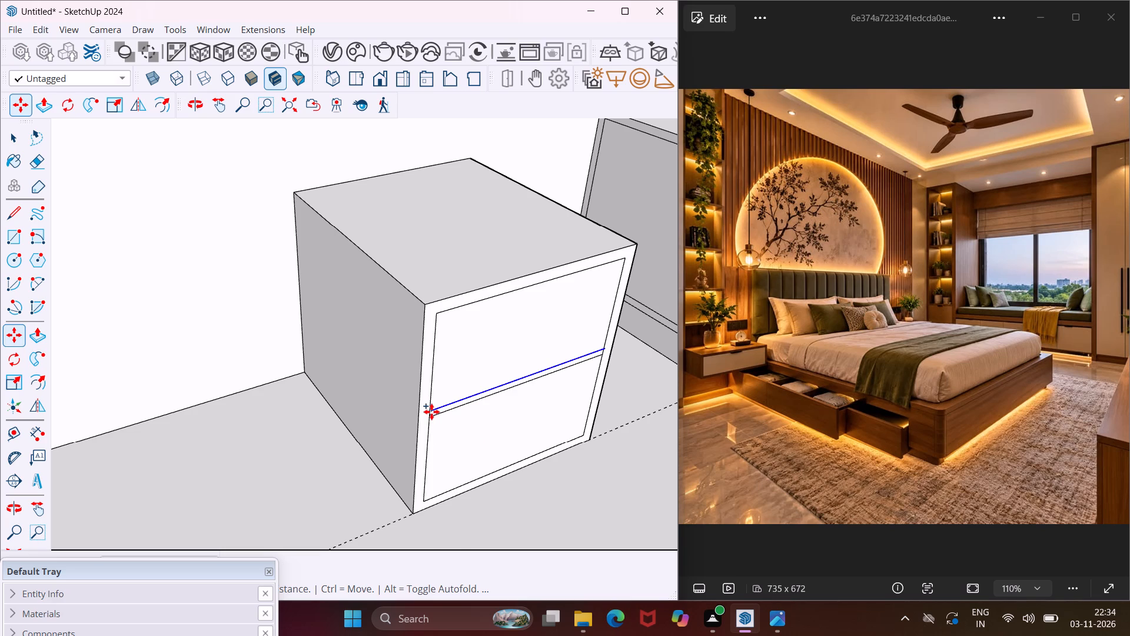
pyautogui.scroll(12, 431, 412)
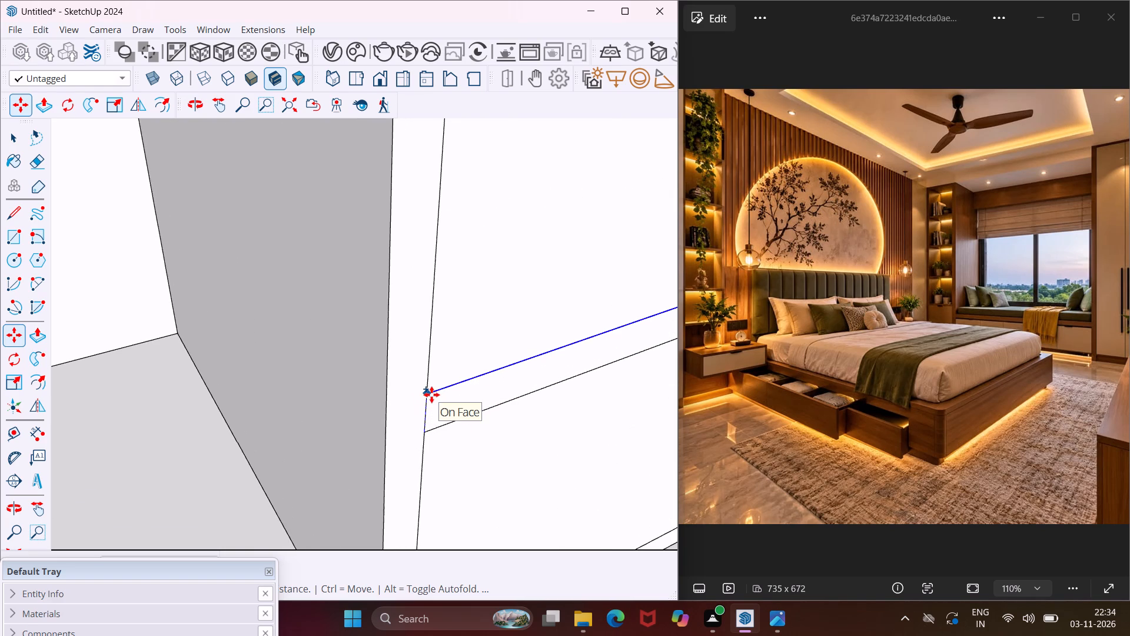
pyautogui.write('.4"')
pyautogui.press('Return')
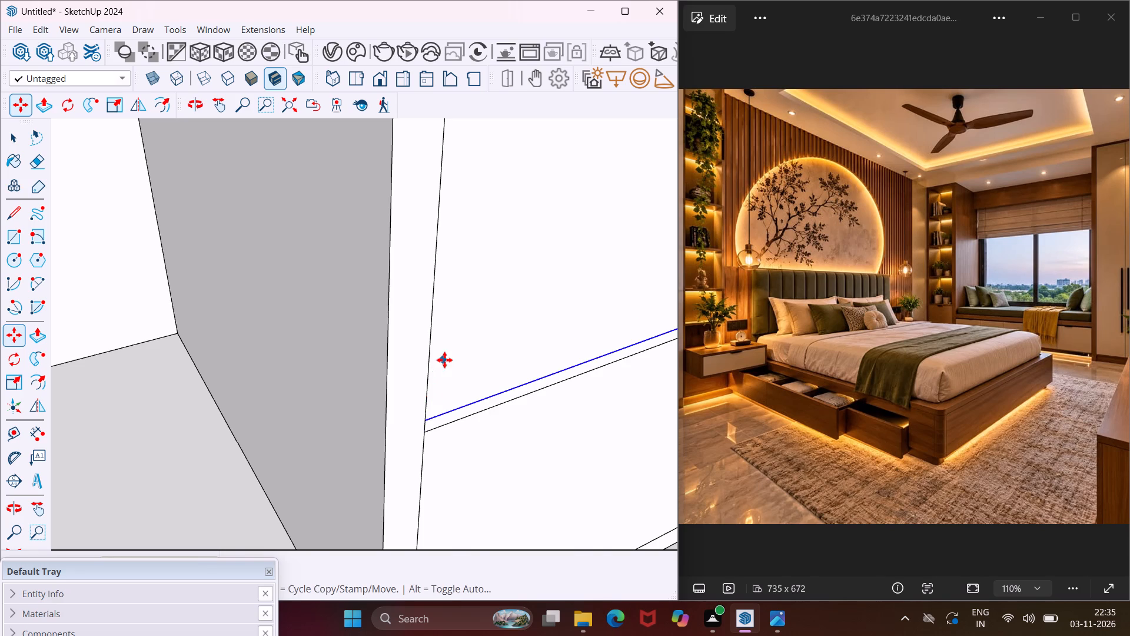
pyautogui.scroll(-10, 444, 360)
pyautogui.press('Escape')
pyautogui.press('space')
# Draw a long, low rectangle on the bed wall, starting from its end opposite the shelf column, slightly above the floor.
pyautogui.moveTo(539, 371); pyautogui.dragTo(594, 396, button='middle')
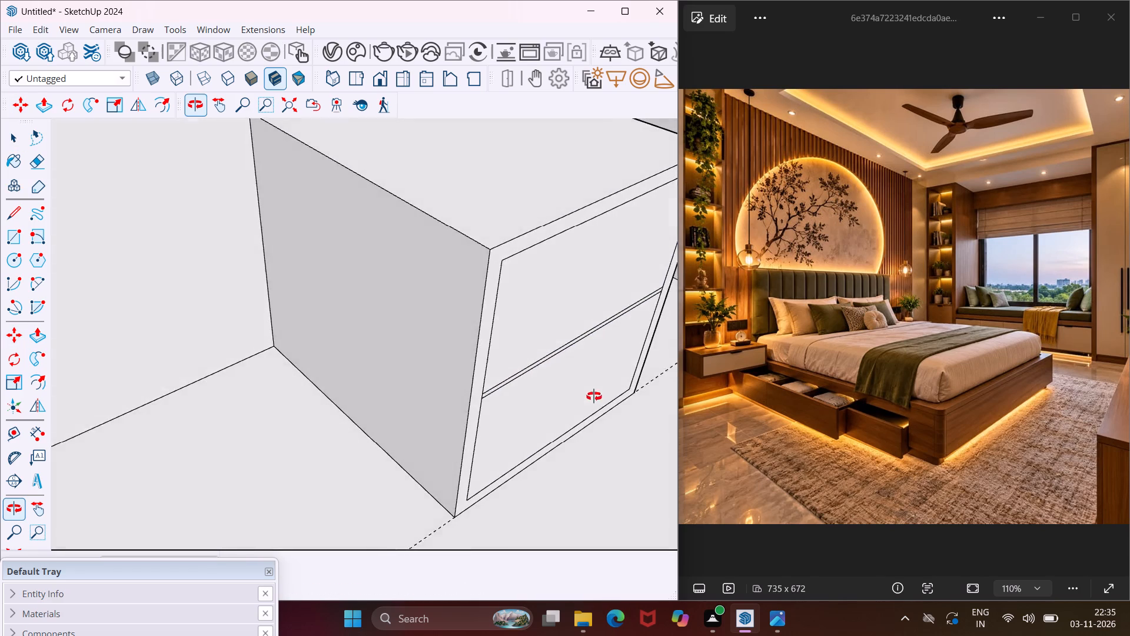
pyautogui.moveTo(594, 396); pyautogui.dragTo(598, 397, button='middle')
pyautogui.scroll(-16, 598, 397)
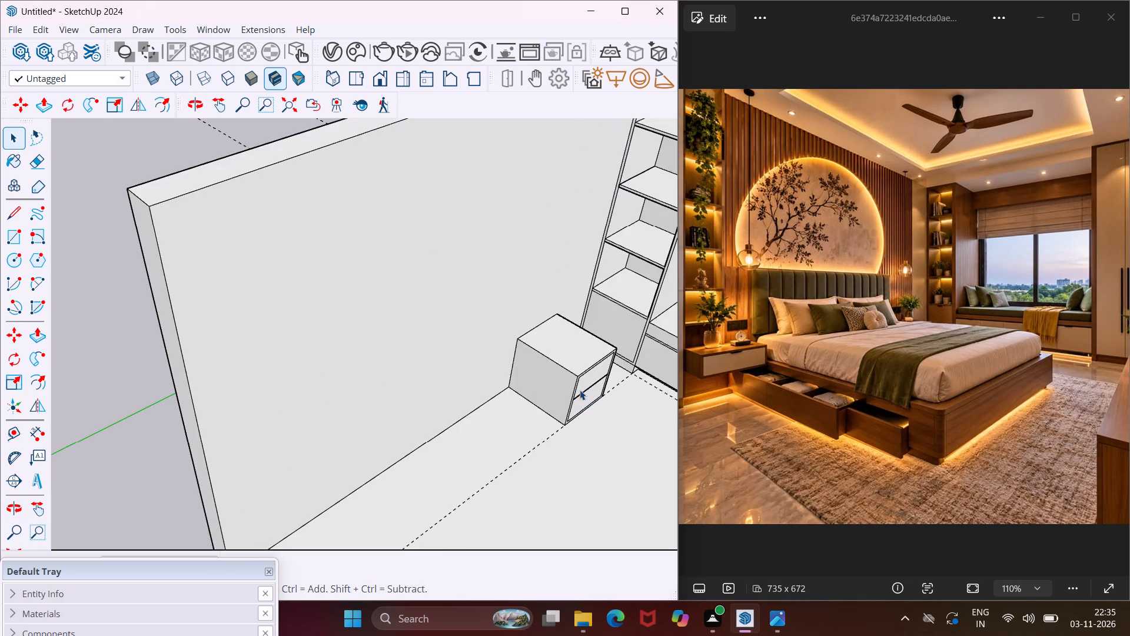
pyautogui.scroll(-4, 580, 390)
pyautogui.moveTo(574, 392); pyautogui.dragTo(486, 330, button='middle')
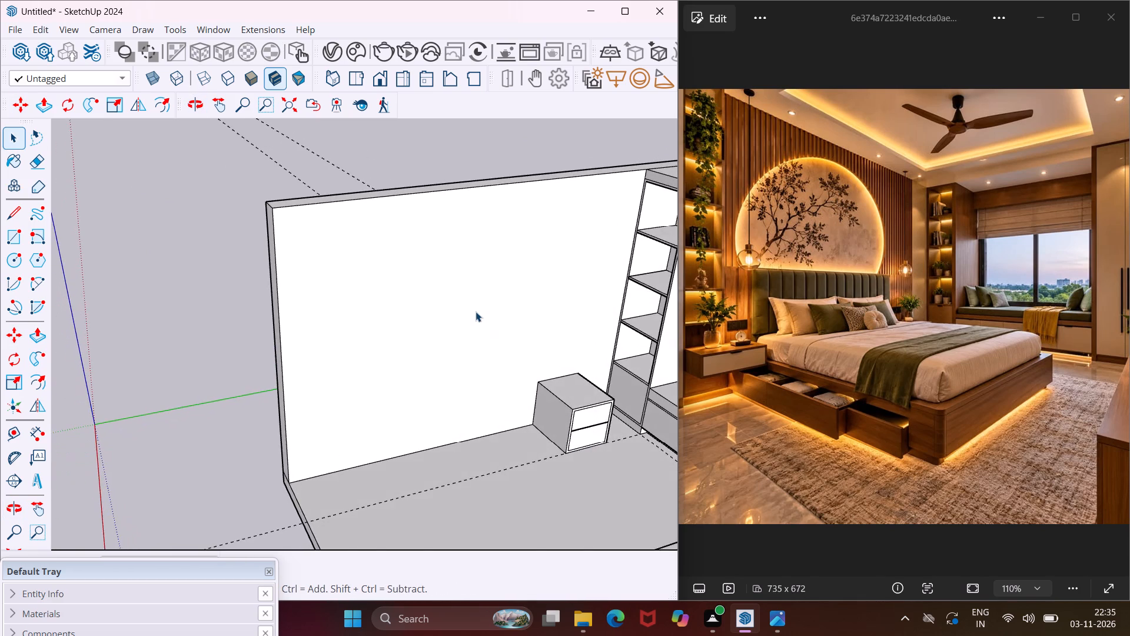
pyautogui.scroll(-4, 476, 312)
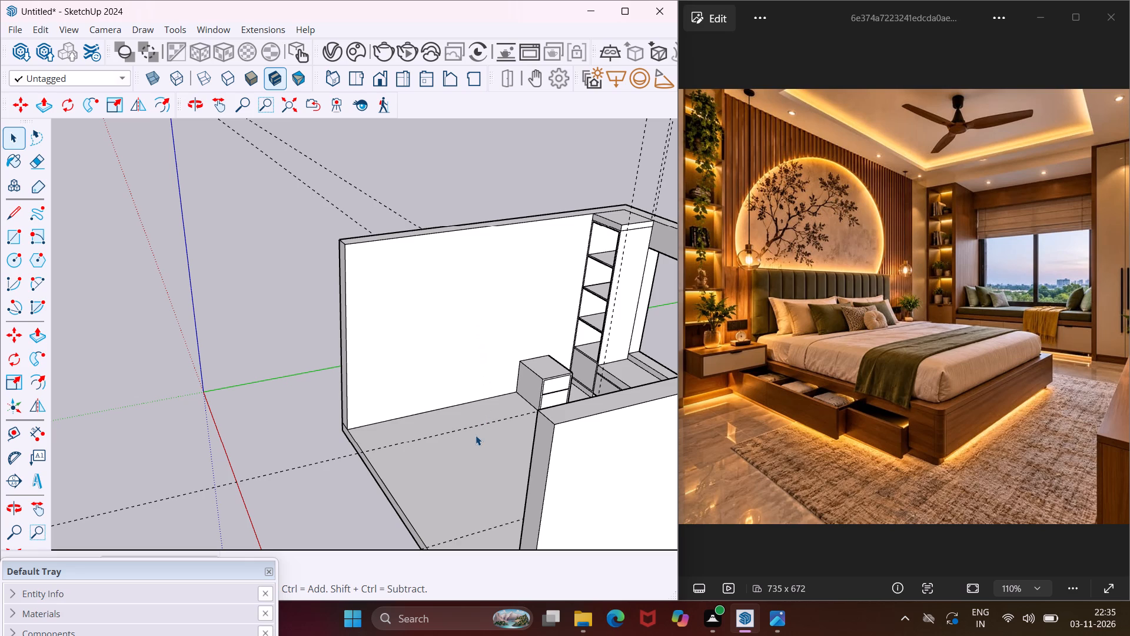
pyautogui.moveTo(464, 435); pyautogui.dragTo(417, 428, button='middle')
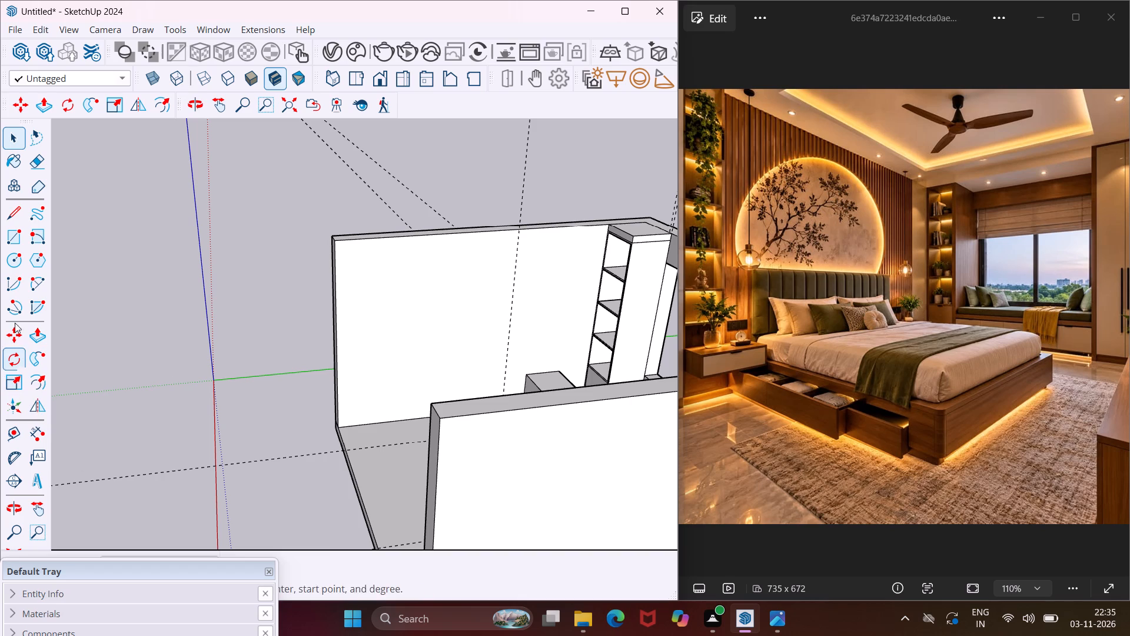
pyautogui.click(19, 241)
pyautogui.scroll(2, 437, 379)
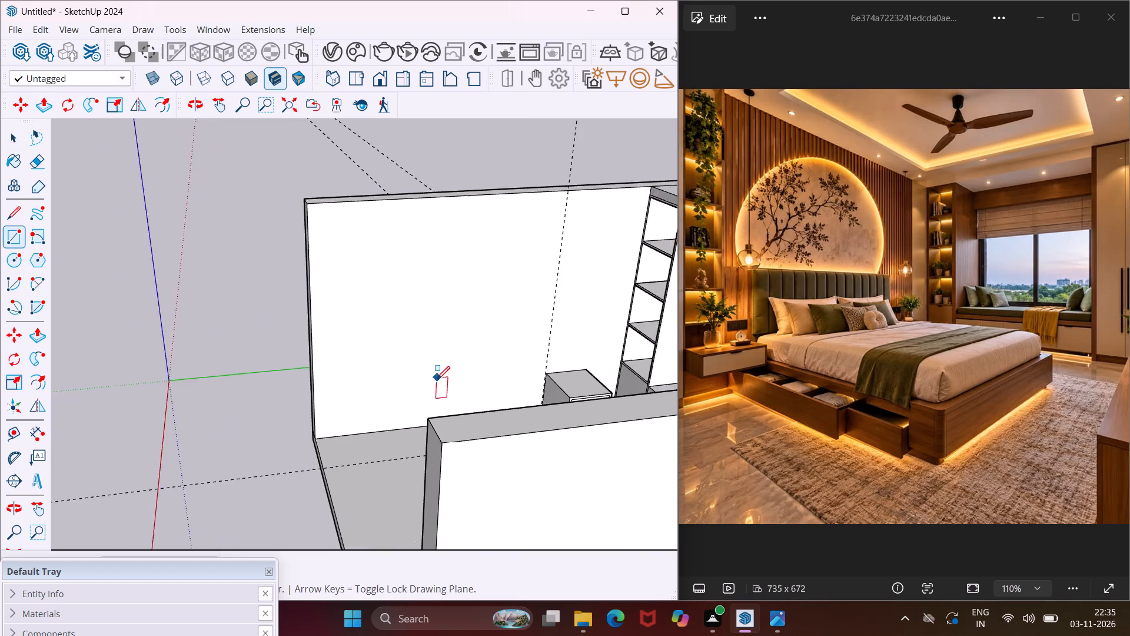
pyautogui.scroll(2, 437, 379)
pyautogui.moveTo(436, 379); pyautogui.dragTo(427, 422, button='middle')
pyautogui.scroll(-4, 395, 415)
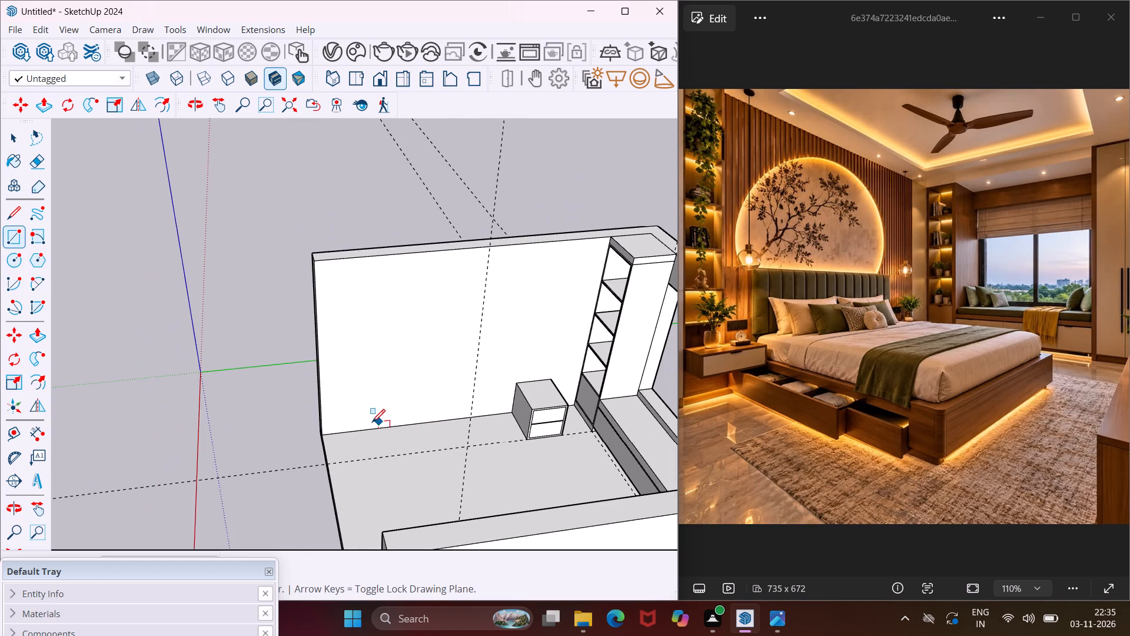
pyautogui.moveTo(367, 420); pyautogui.dragTo(345, 406, button='middle')
pyautogui.scroll(3, 343, 406)
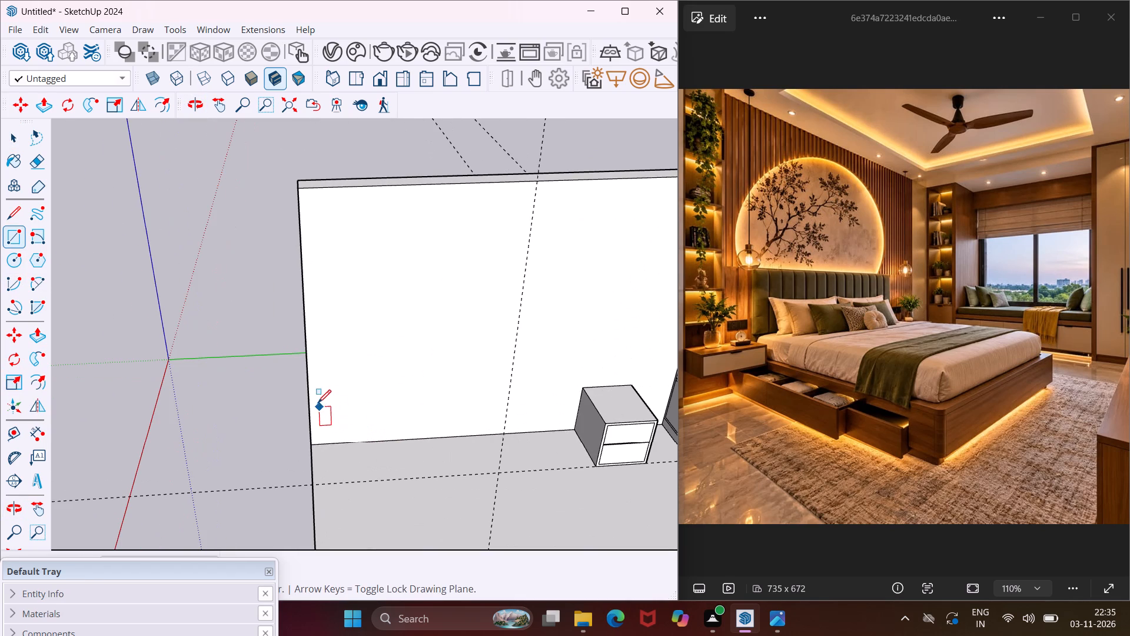
pyautogui.click(310, 394)
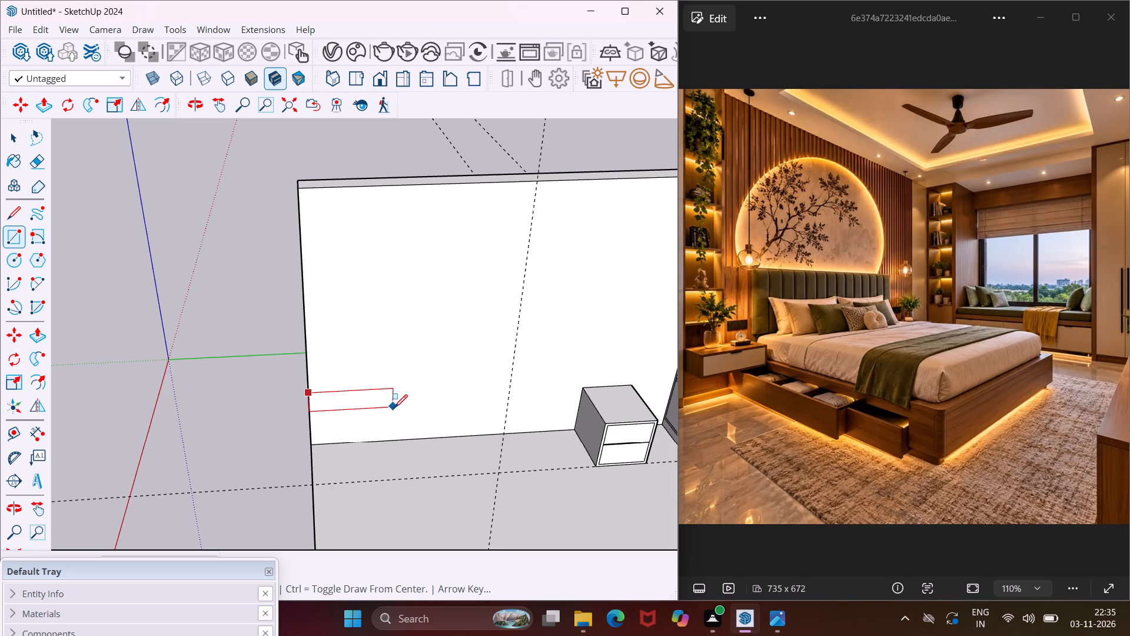
pyautogui.scroll(4, 400, 411)
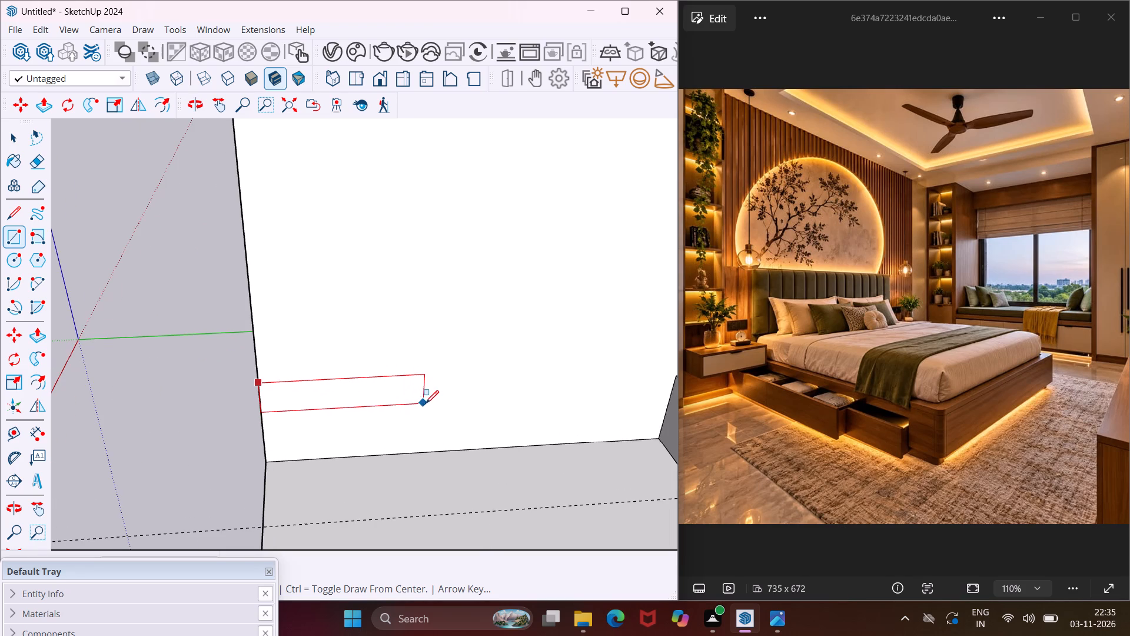
pyautogui.click(430, 408)
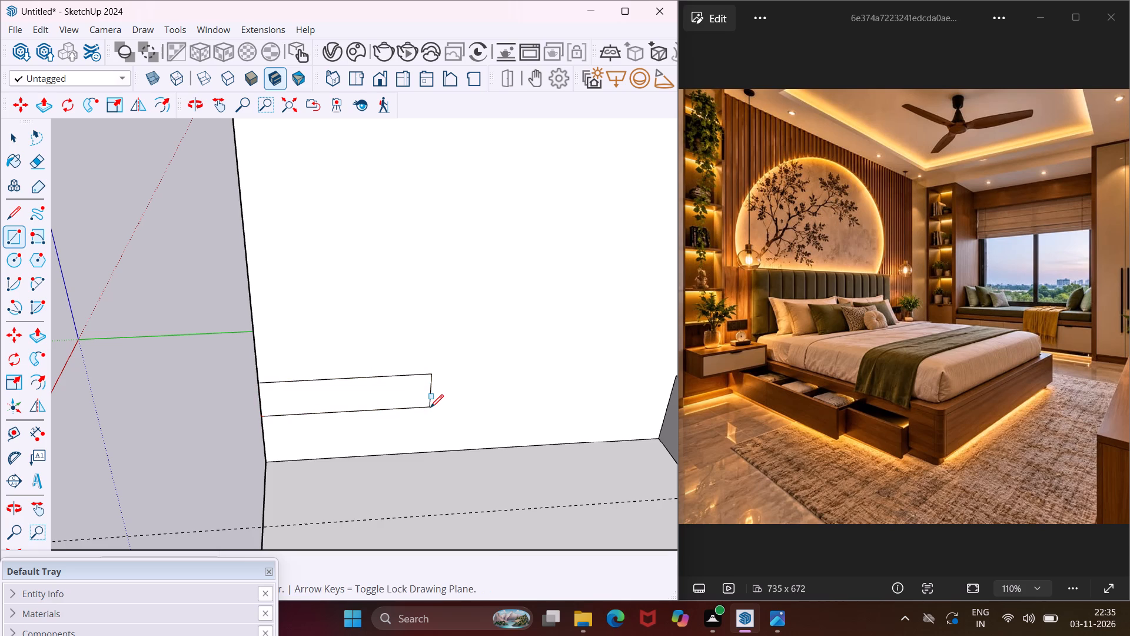
pyautogui.press('Escape')
pyautogui.press('space')
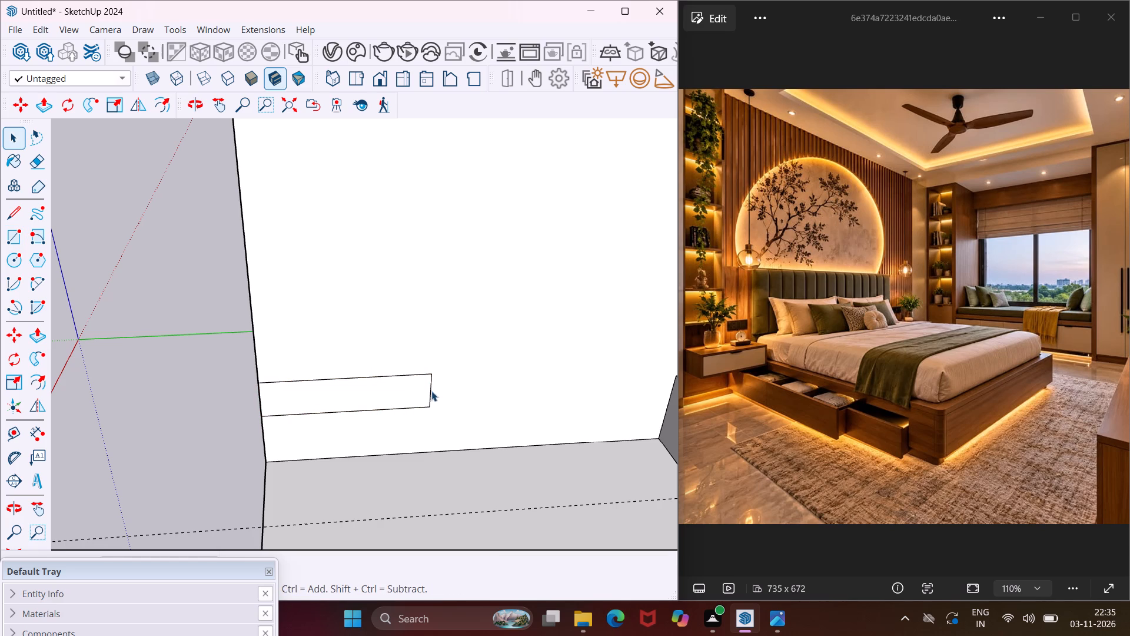
# Shorten the wall rectangle by moving its free vertical edge in two moves toward the wall's end.
pyautogui.click(431, 394)
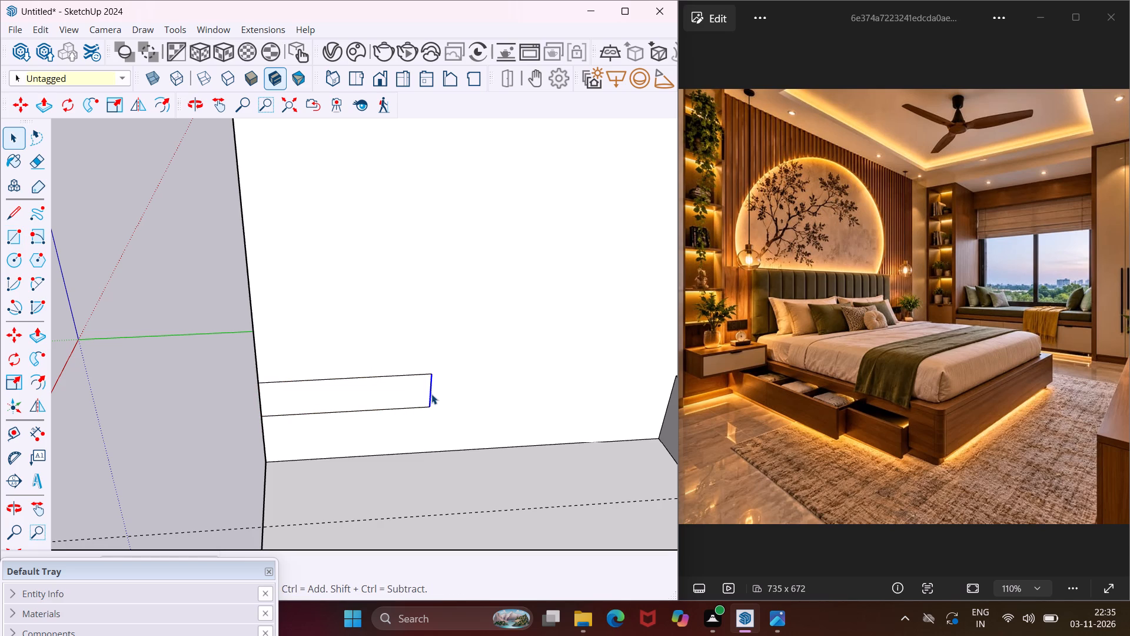
pyautogui.press('m')
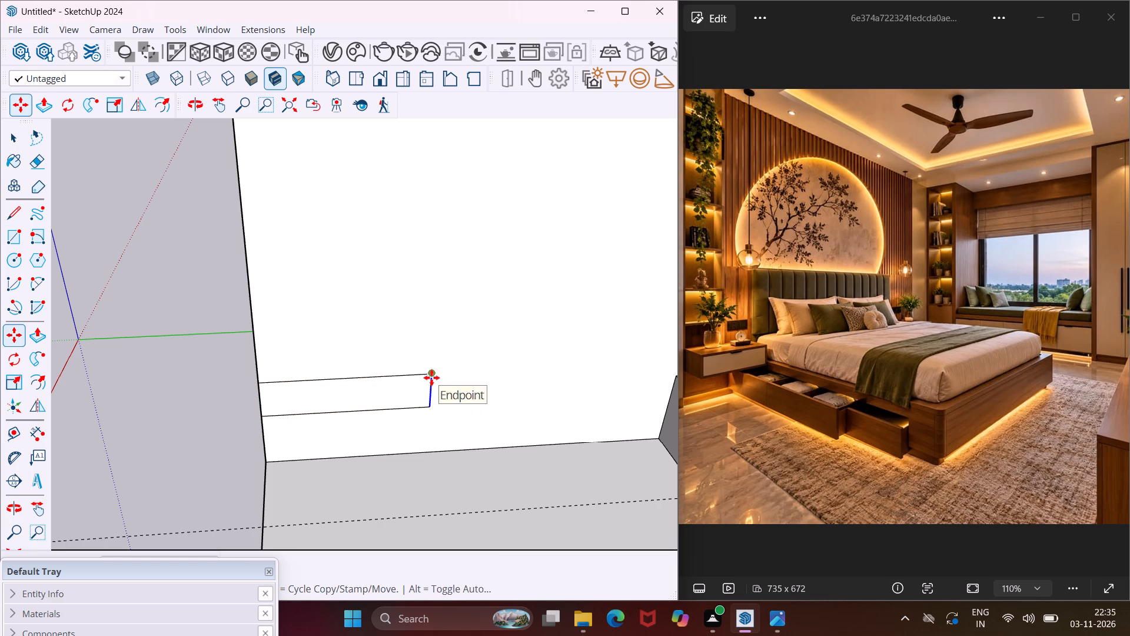
pyautogui.click(431, 377)
pyautogui.click(408, 375)
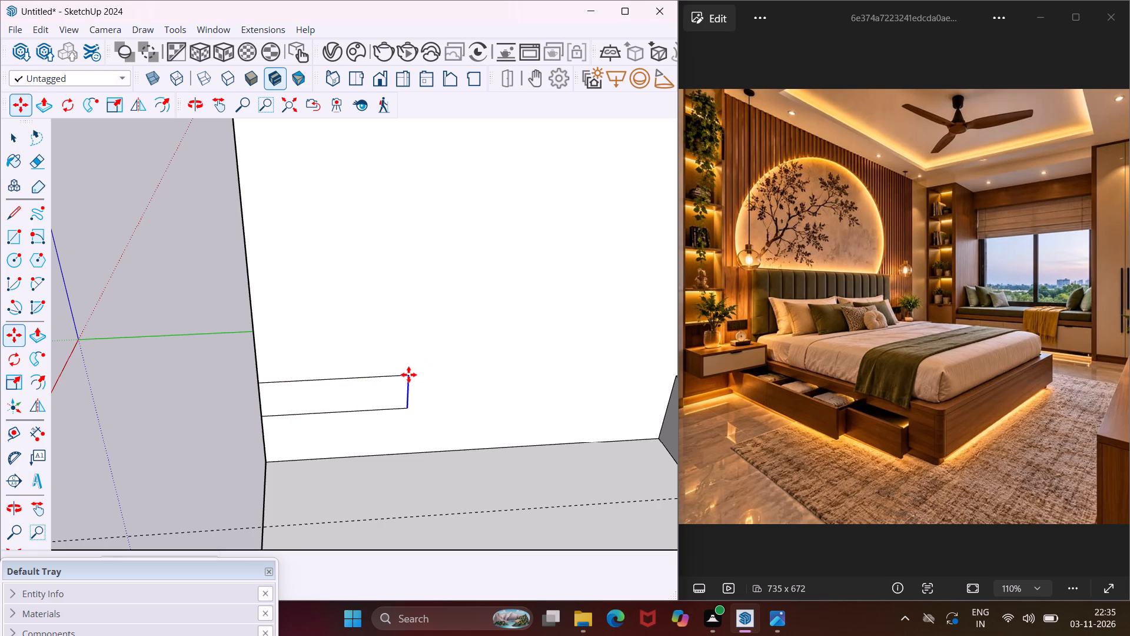
pyautogui.press('Escape')
pyautogui.press('space')
pyautogui.scroll(-4, 338, 394)
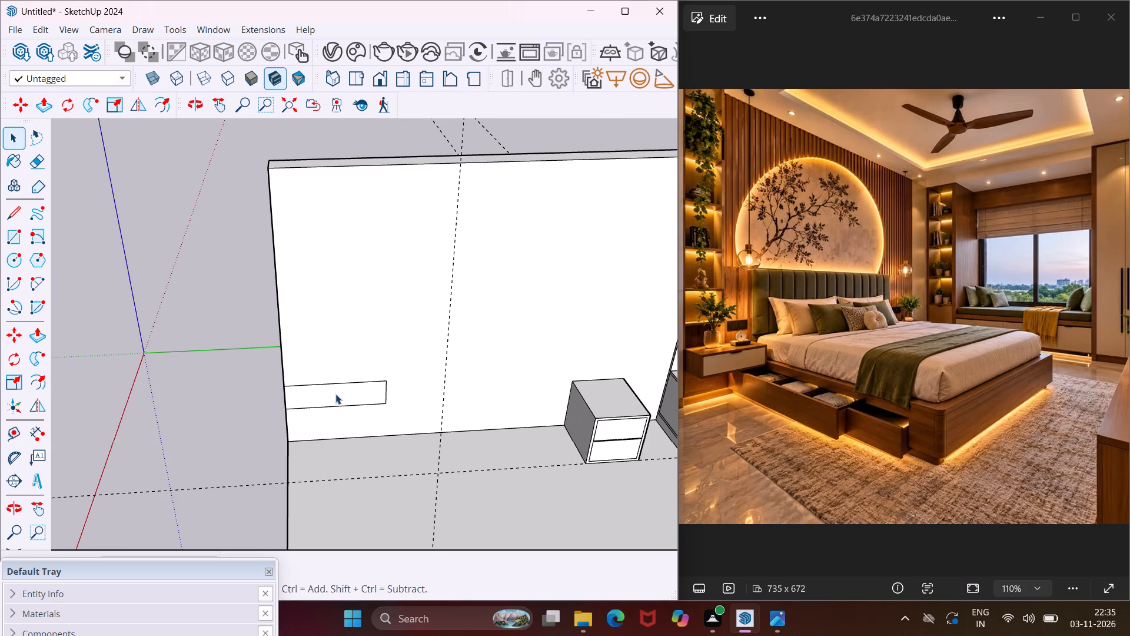
pyautogui.scroll(3, 347, 386)
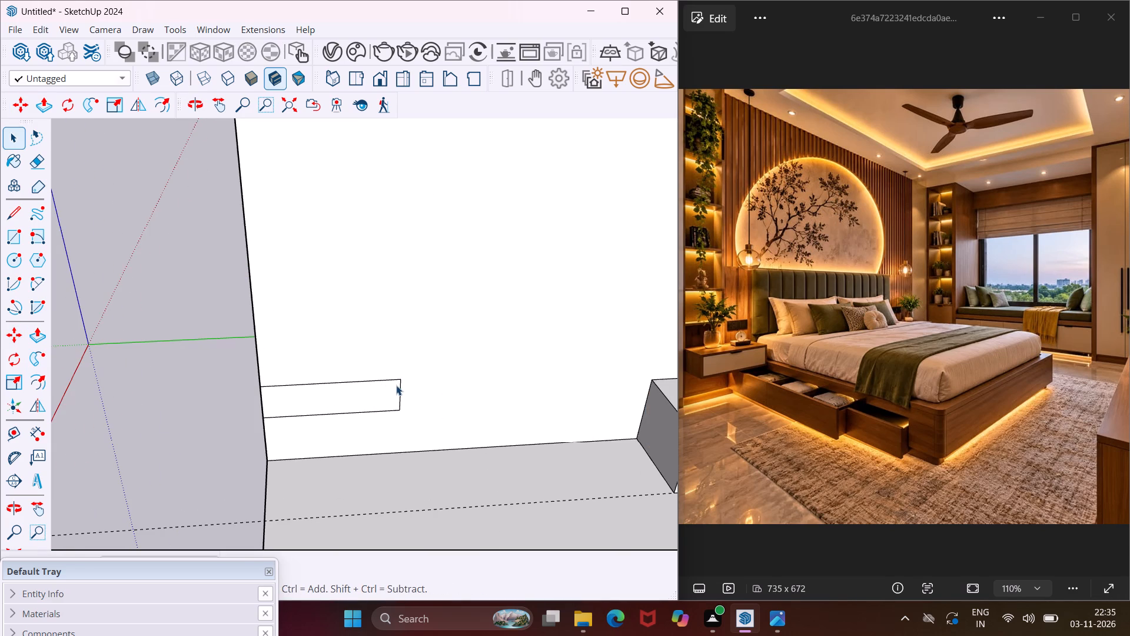
pyautogui.click(398, 385)
pyautogui.press('m')
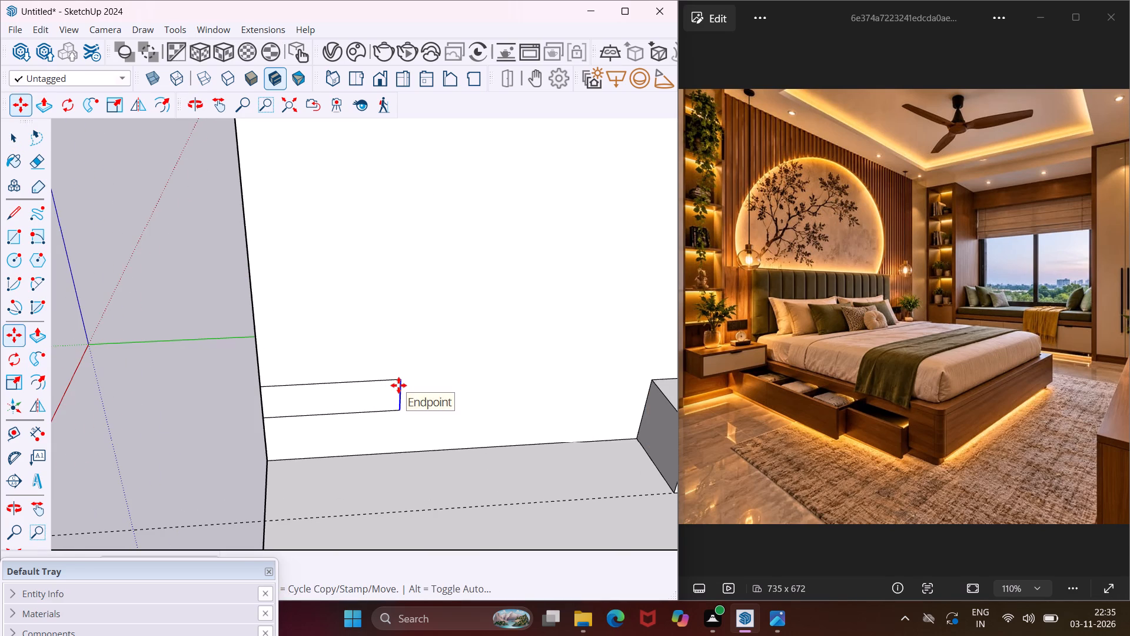
pyautogui.click(398, 384)
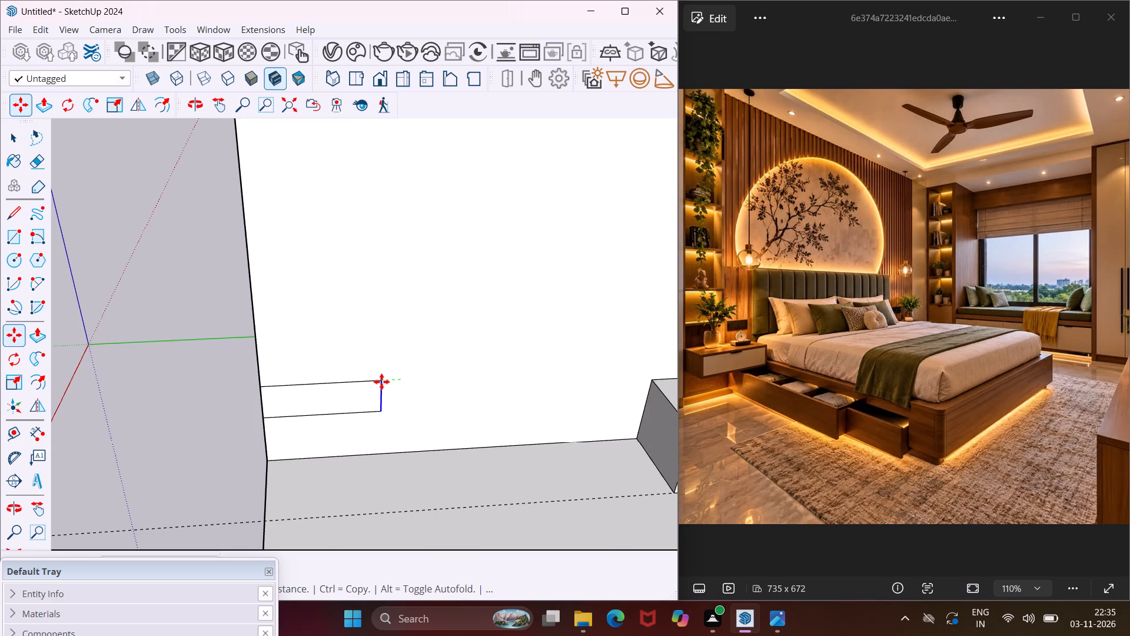
pyautogui.click(381, 382)
pyautogui.press('Escape')
pyautogui.press('space')
# Pull the rectangle out from the bed wall to form a floating bedside table box.
pyautogui.click(361, 393)
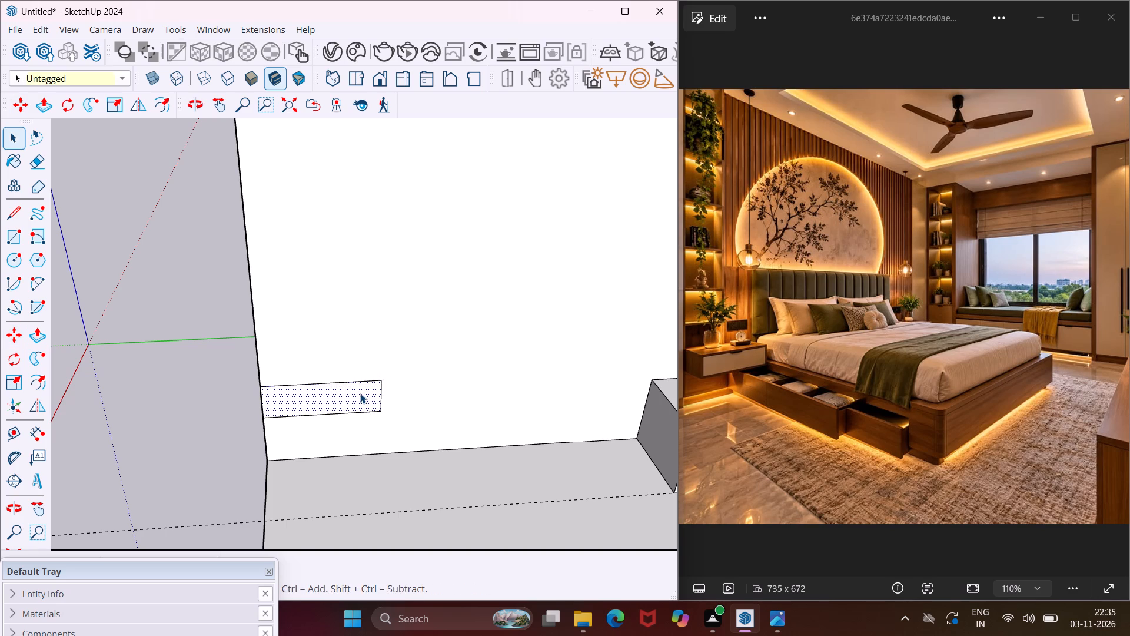
pyautogui.press('p')
pyautogui.click(360, 393)
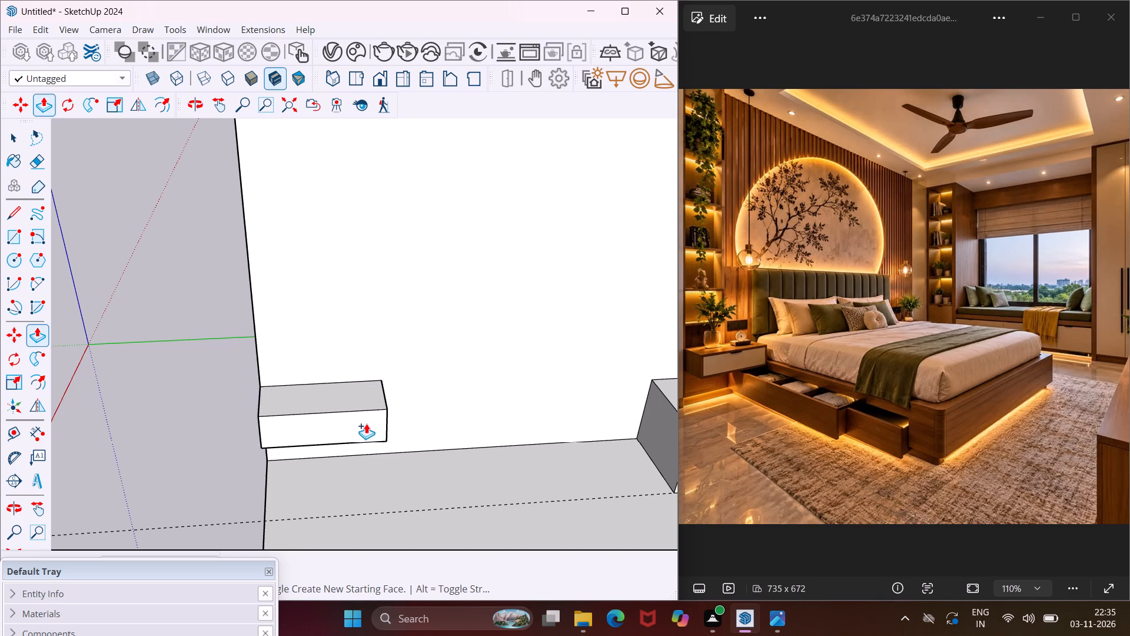
pyautogui.click(368, 428)
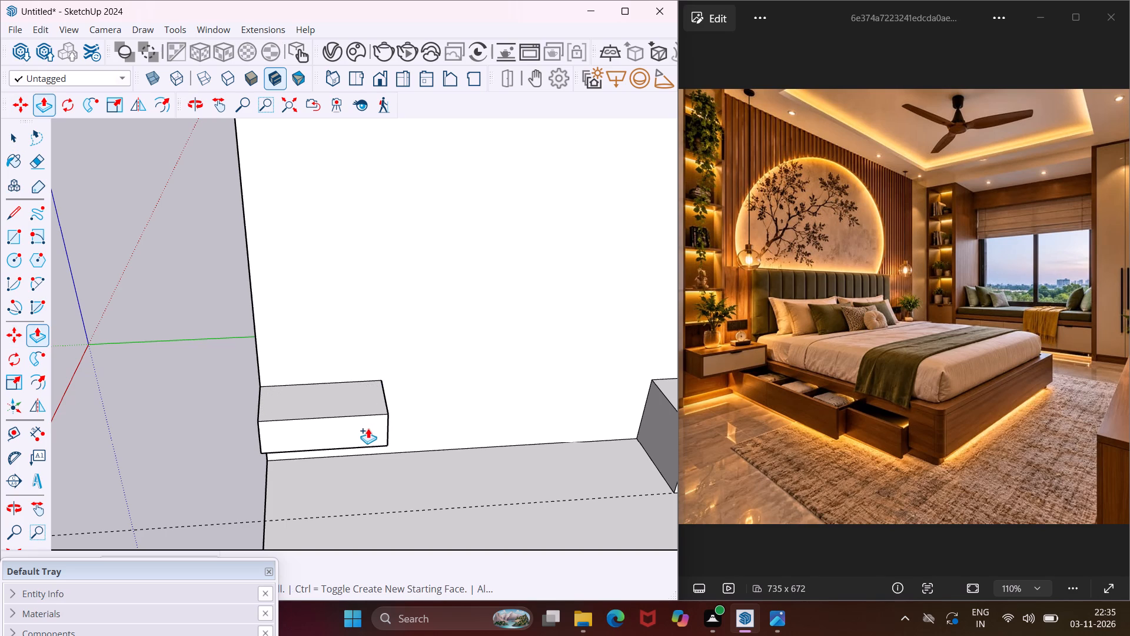
pyautogui.press('Escape')
pyautogui.press('space')
# Offset the floating table's front face outline slightly inward to form a thin frame around a single drawer front.
pyautogui.scroll(3, 353, 425)
pyautogui.click(348, 423)
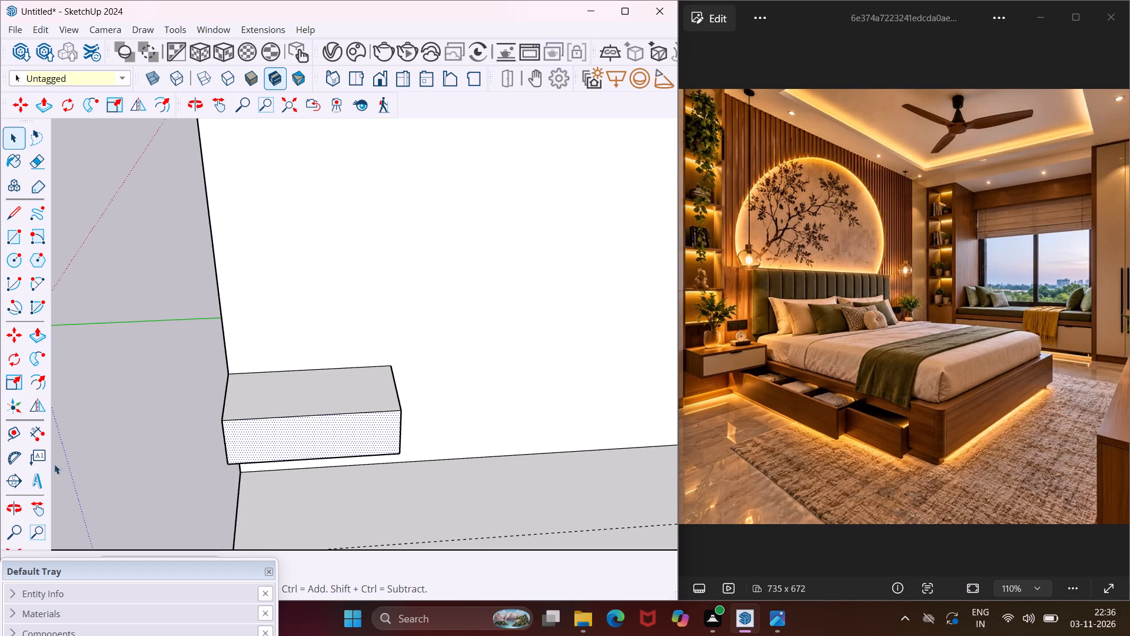
pyautogui.click(40, 380)
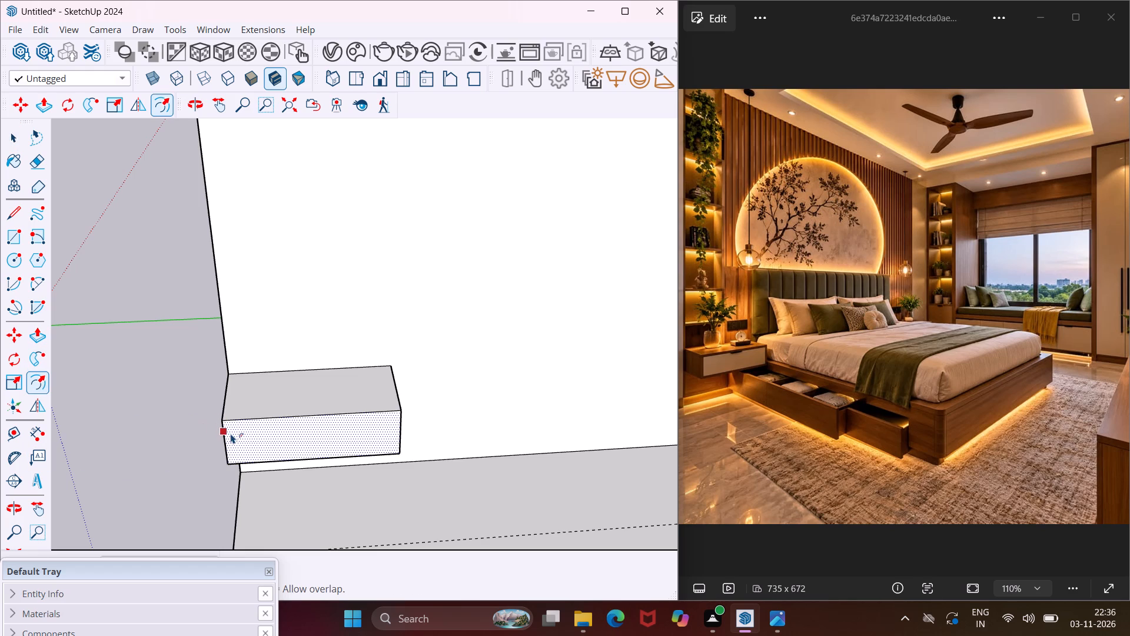
pyautogui.click(231, 433)
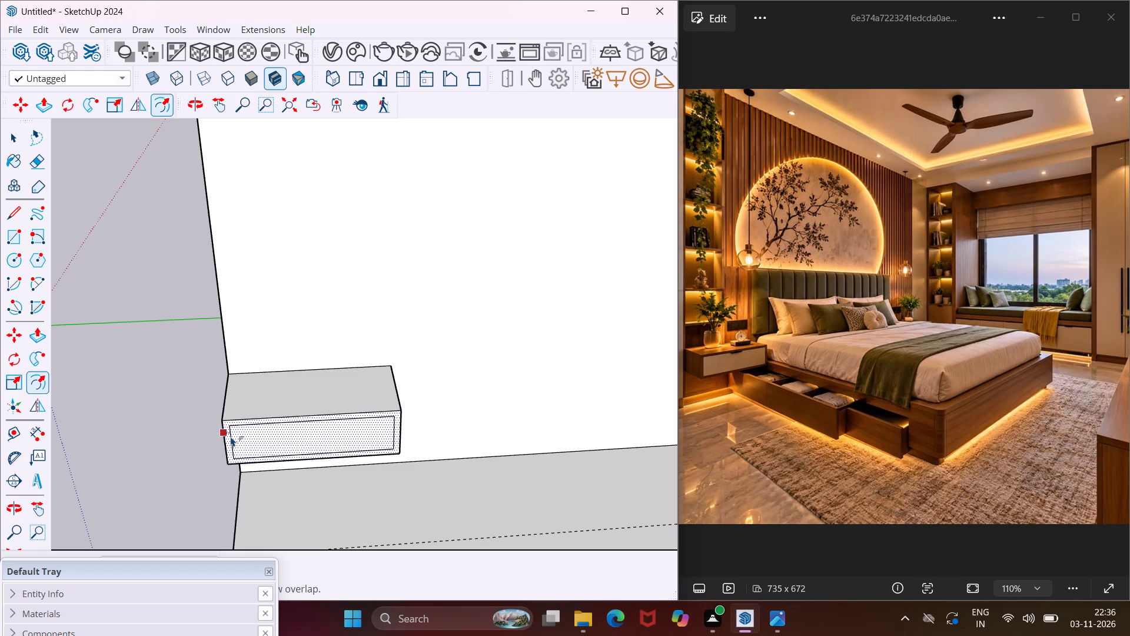
pyautogui.click(231, 436)
pyautogui.press('Escape')
pyautogui.press('space')
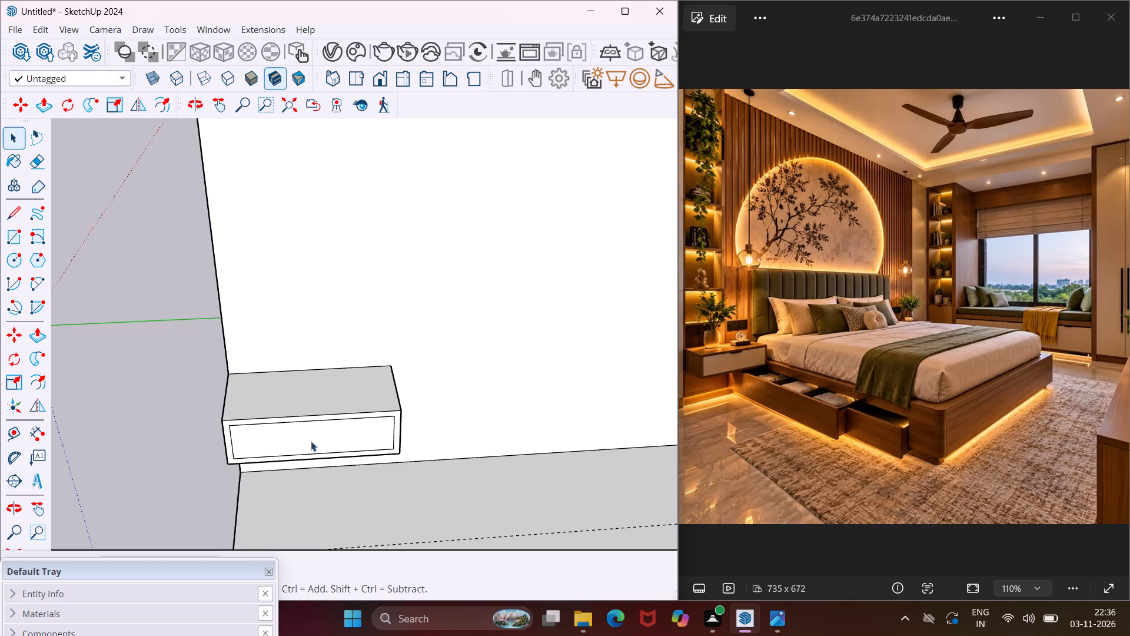
# Draw a tall rectangle on the bed wall from the floating table's back corner up to the wall's top edge, matching the table's width.
pyautogui.scroll(-11, 338, 432)
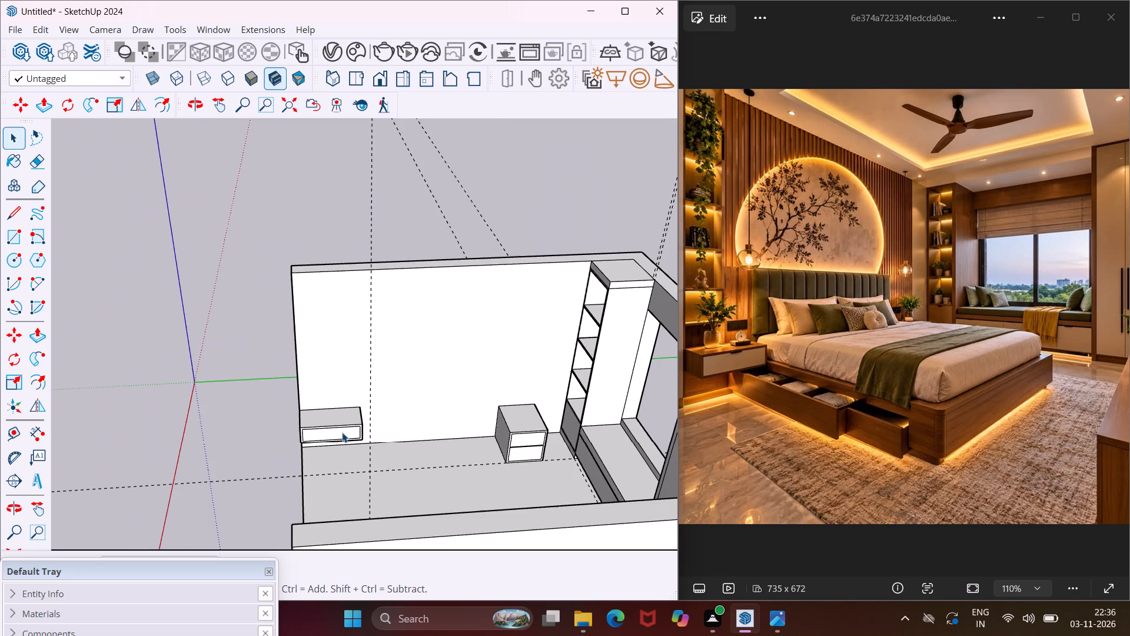
pyautogui.moveTo(343, 430); pyautogui.dragTo(333, 409, button='middle')
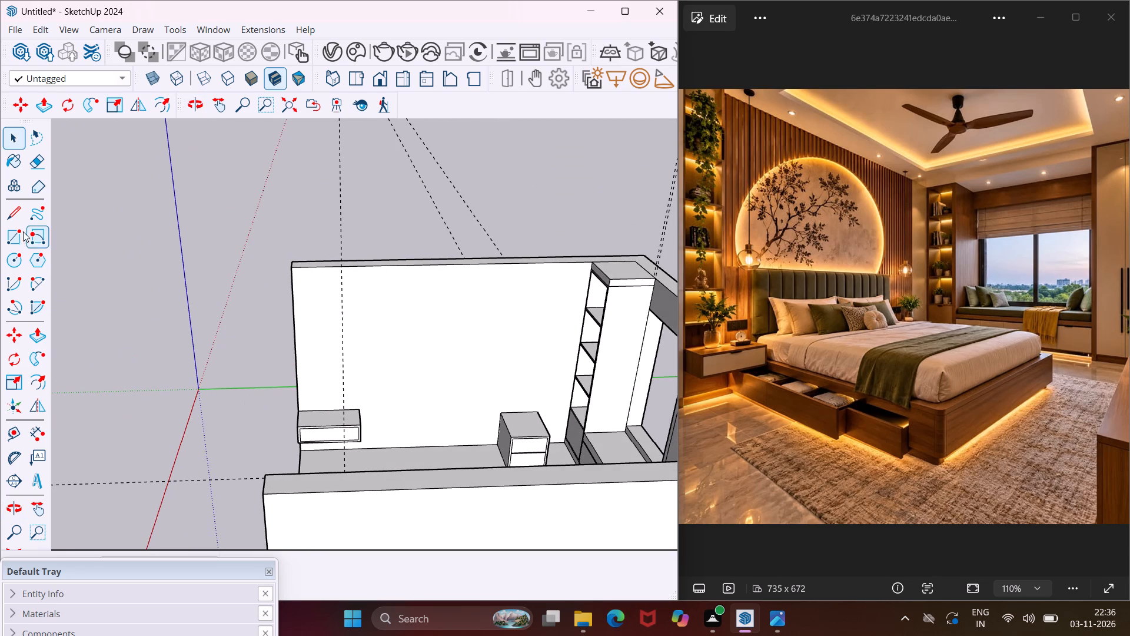
pyautogui.click(11, 243)
pyautogui.scroll(2, 305, 405)
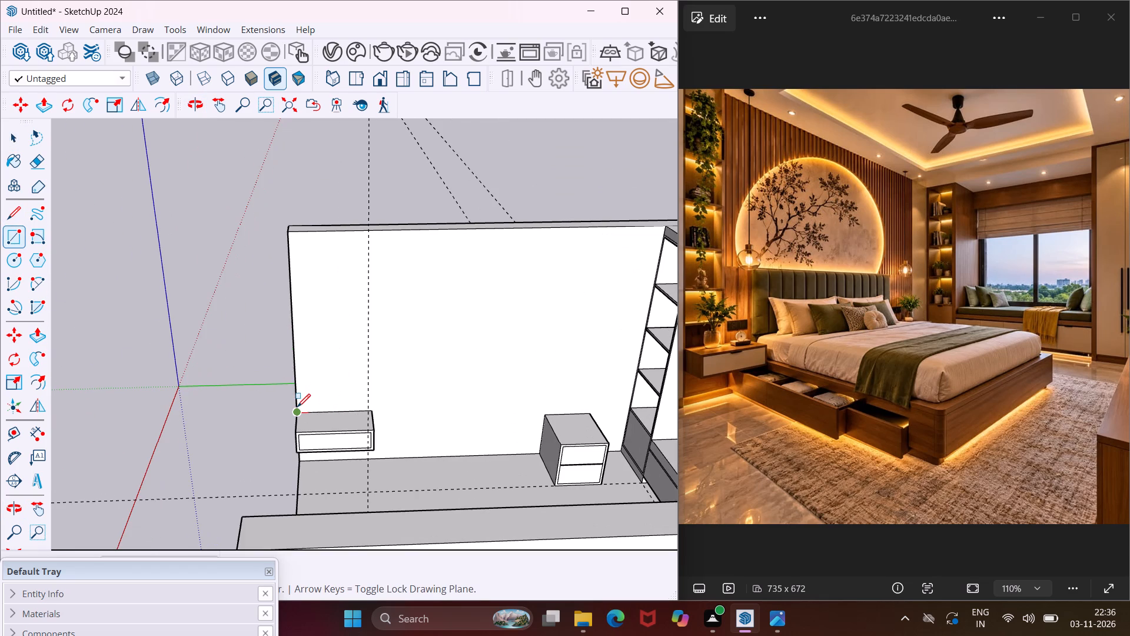
pyautogui.click(297, 407)
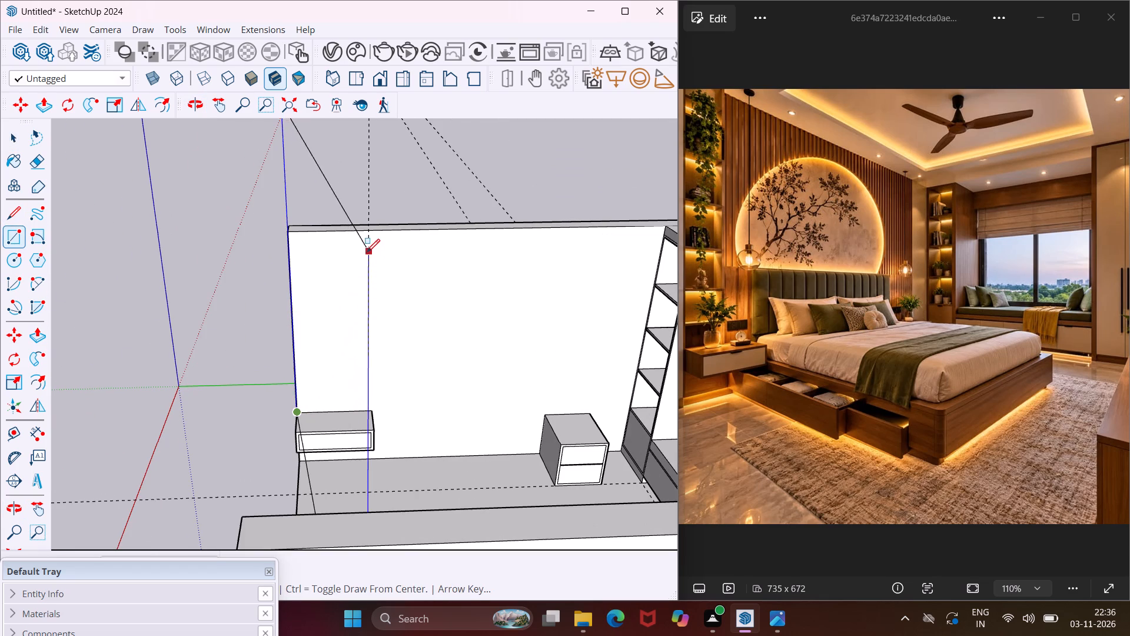
pyautogui.moveTo(364, 252); pyautogui.dragTo(207, 314, button='middle')
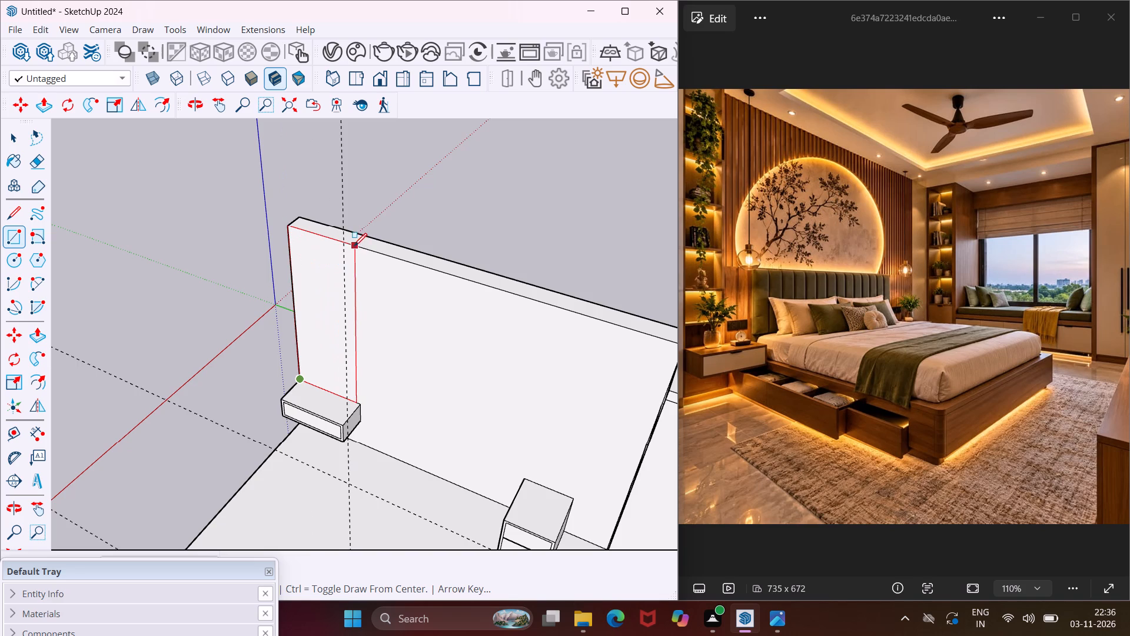
pyautogui.scroll(2, 353, 246)
pyautogui.click(359, 250)
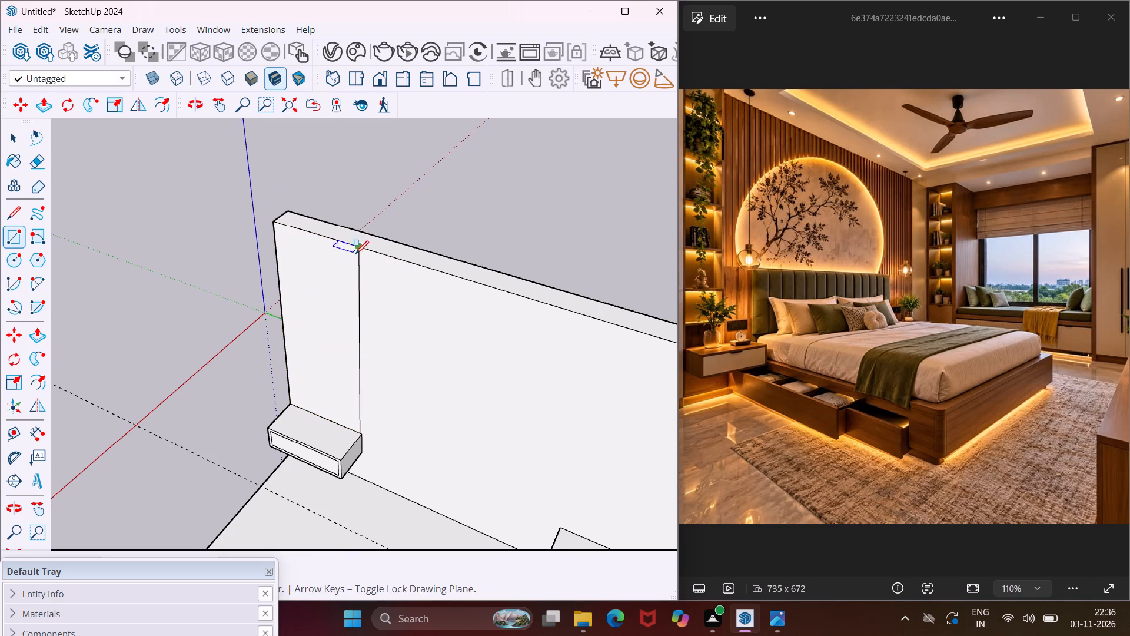
pyautogui.press('Escape')
pyautogui.press('space')
# Offset the tall wall panel's outline slightly inward to form a thin frame around it.
pyautogui.moveTo(334, 272); pyautogui.dragTo(375, 271, button='middle')
pyautogui.click(360, 266)
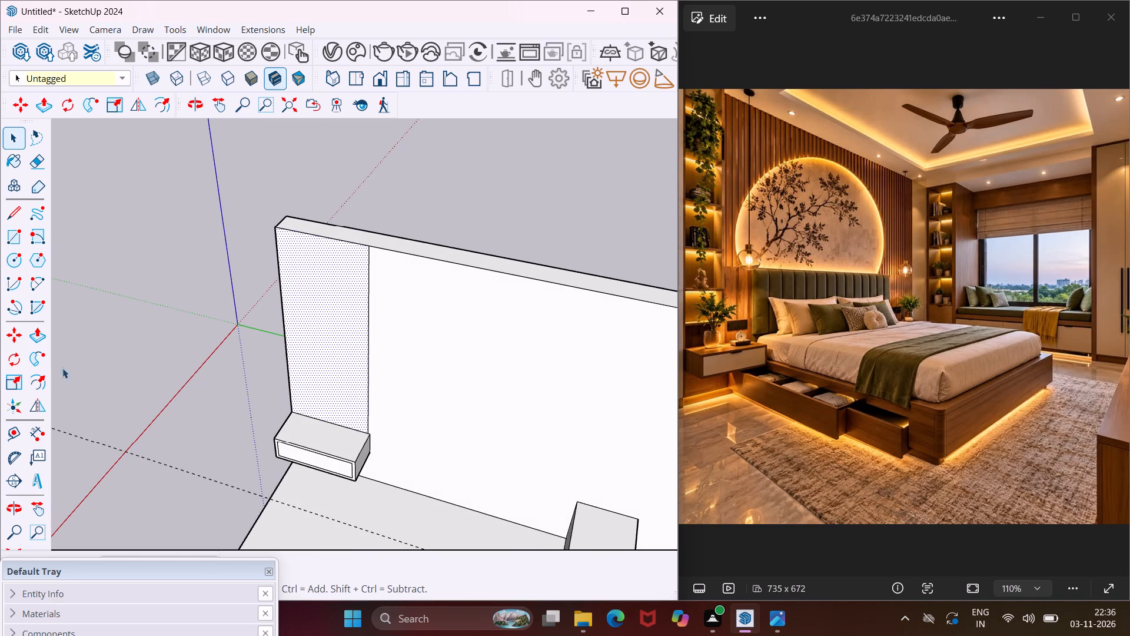
pyautogui.click(34, 380)
pyautogui.click(322, 261)
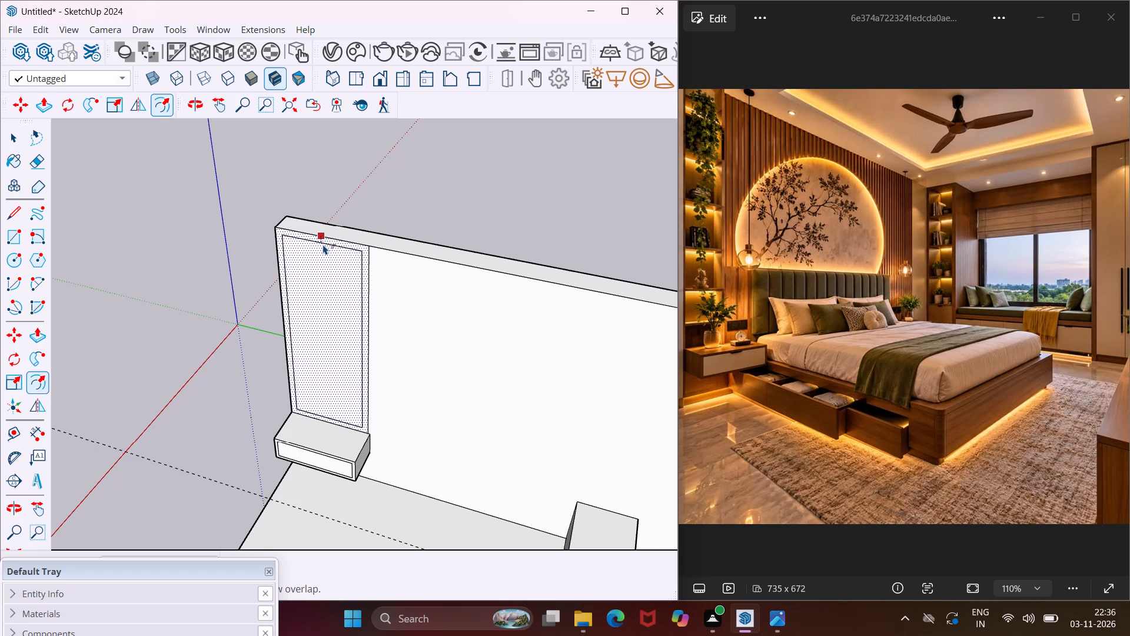
pyautogui.click(323, 244)
pyautogui.press('Escape')
pyautogui.press('space')
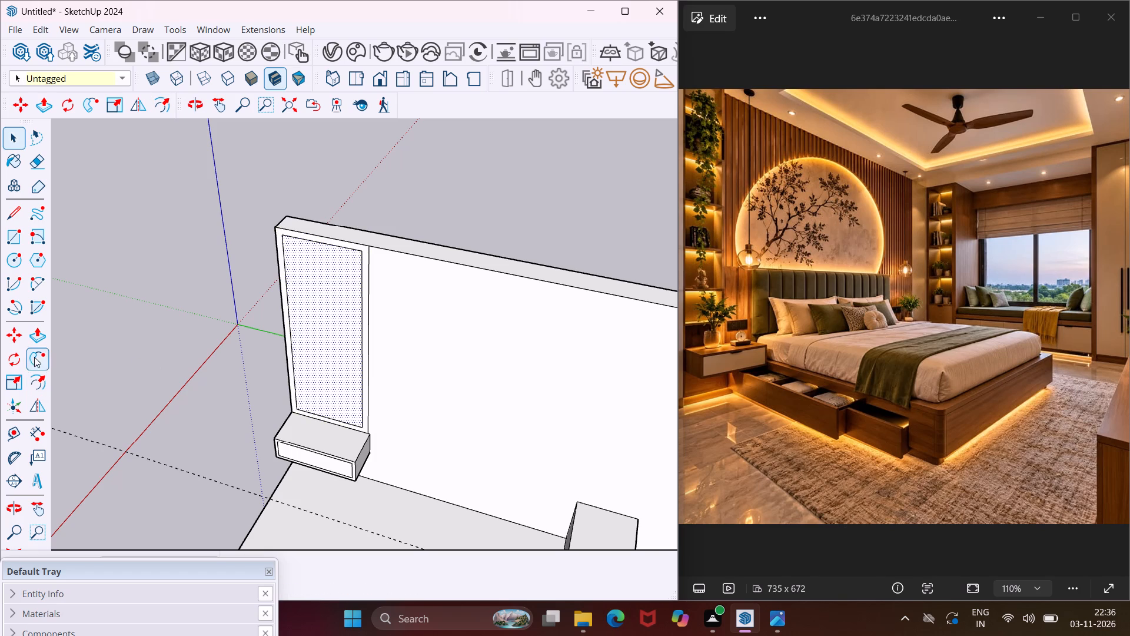
# Draw a thin horizontal shelf strip across the framed panel's inner face, from one inner side edge to the other, in its upper part.
pyautogui.click(13, 247)
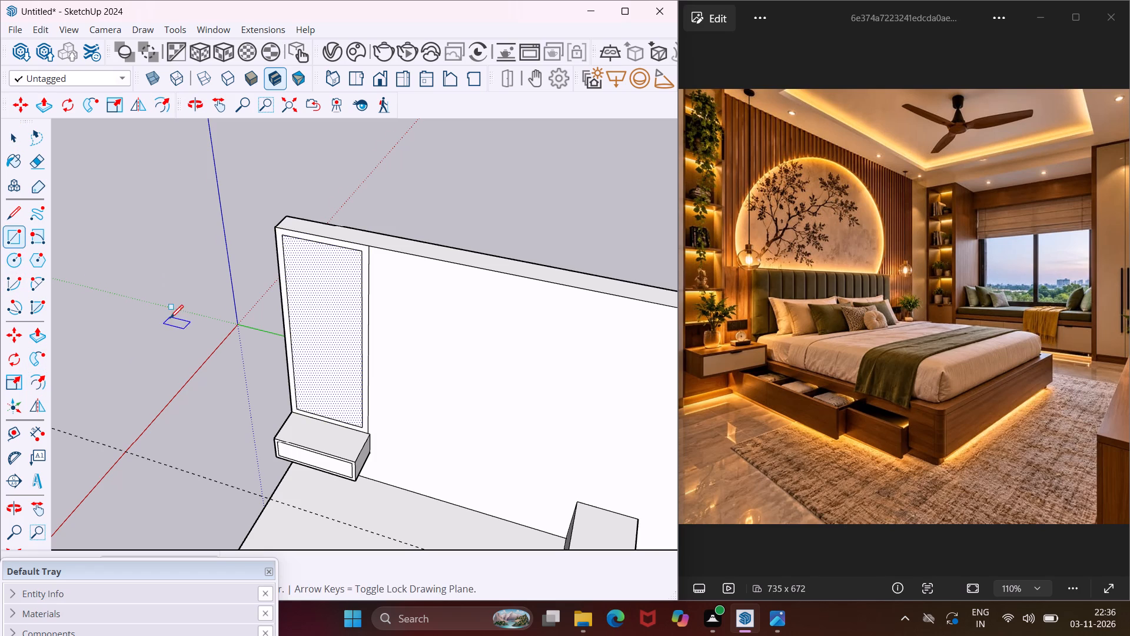
pyautogui.moveTo(170, 318); pyautogui.dragTo(318, 292, button='middle')
pyautogui.scroll(4, 349, 293)
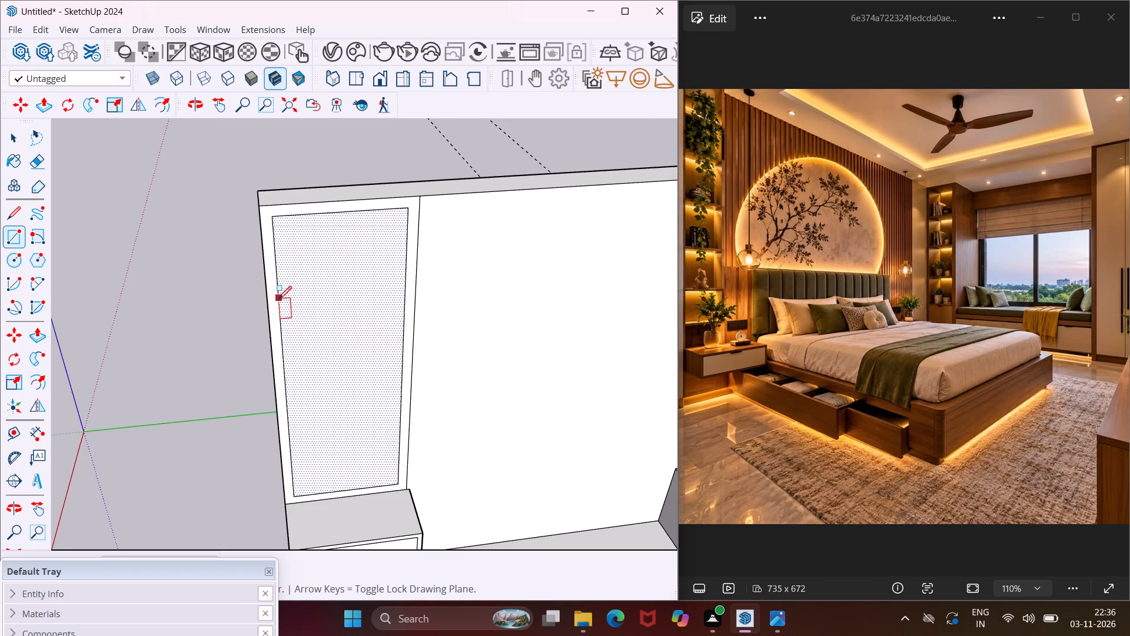
pyautogui.click(278, 299)
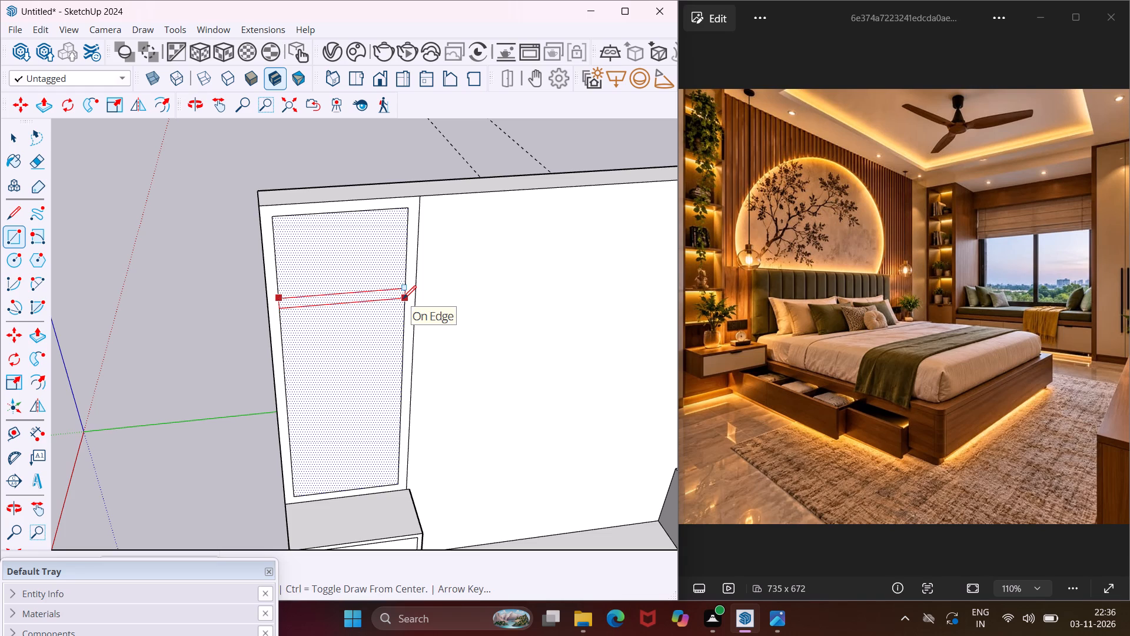
pyautogui.scroll(4, 404, 297)
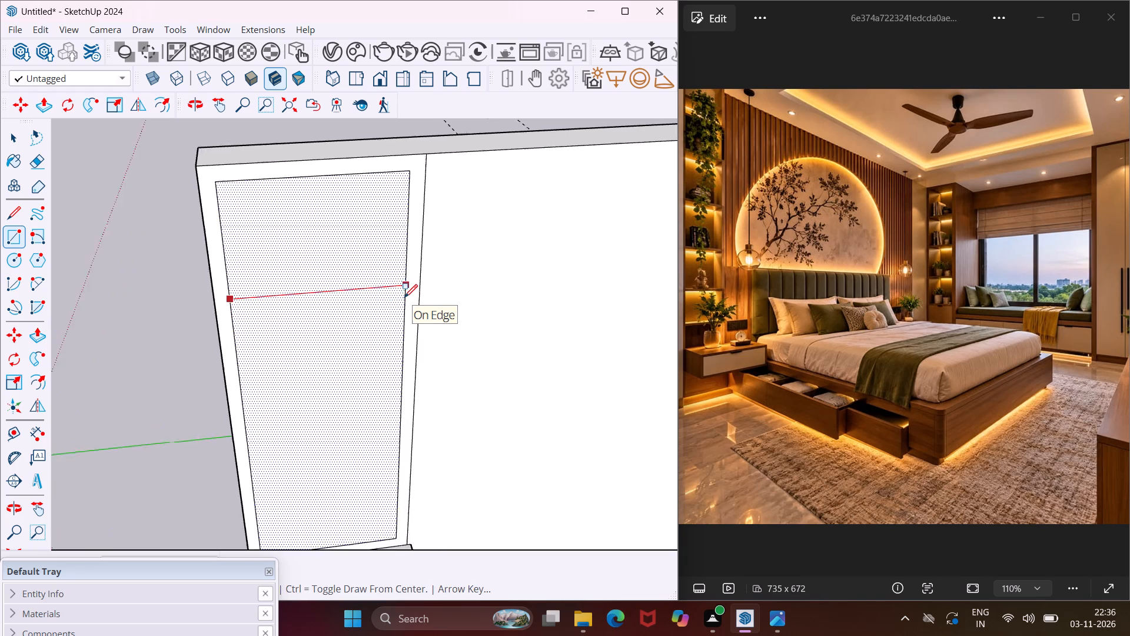
pyautogui.scroll(2, 404, 297)
pyautogui.click(403, 298)
pyautogui.press('Escape')
pyautogui.press('space')
# Move the shelf strip slightly up within the framed panel.
pyautogui.scroll(-5, 367, 287)
pyautogui.click(337, 298)
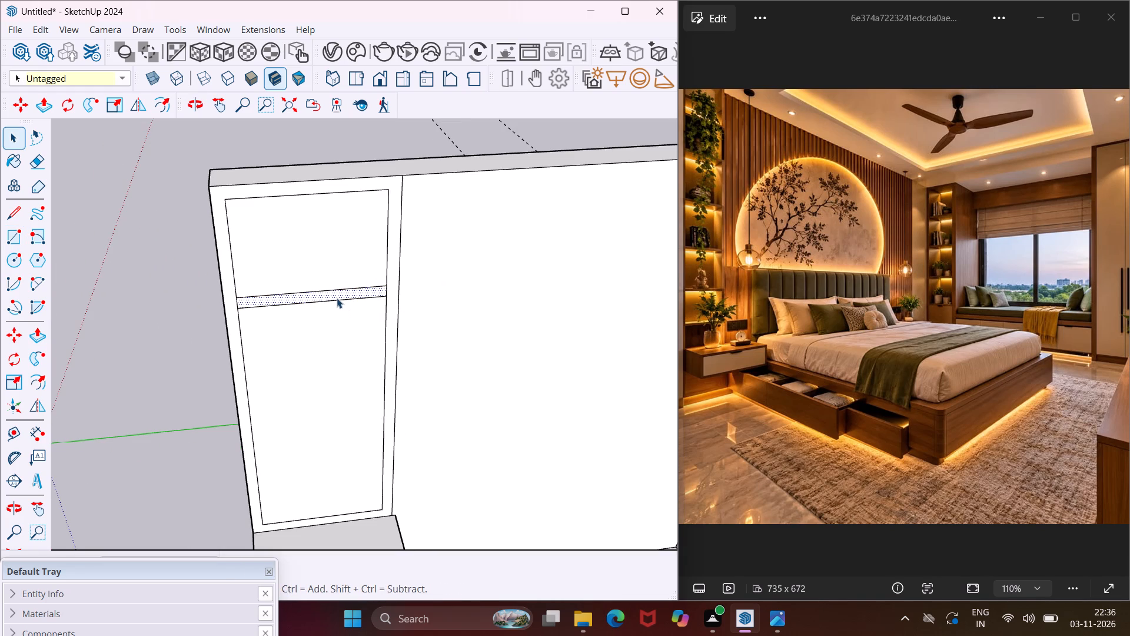
pyautogui.press('m')
pyautogui.click(336, 297)
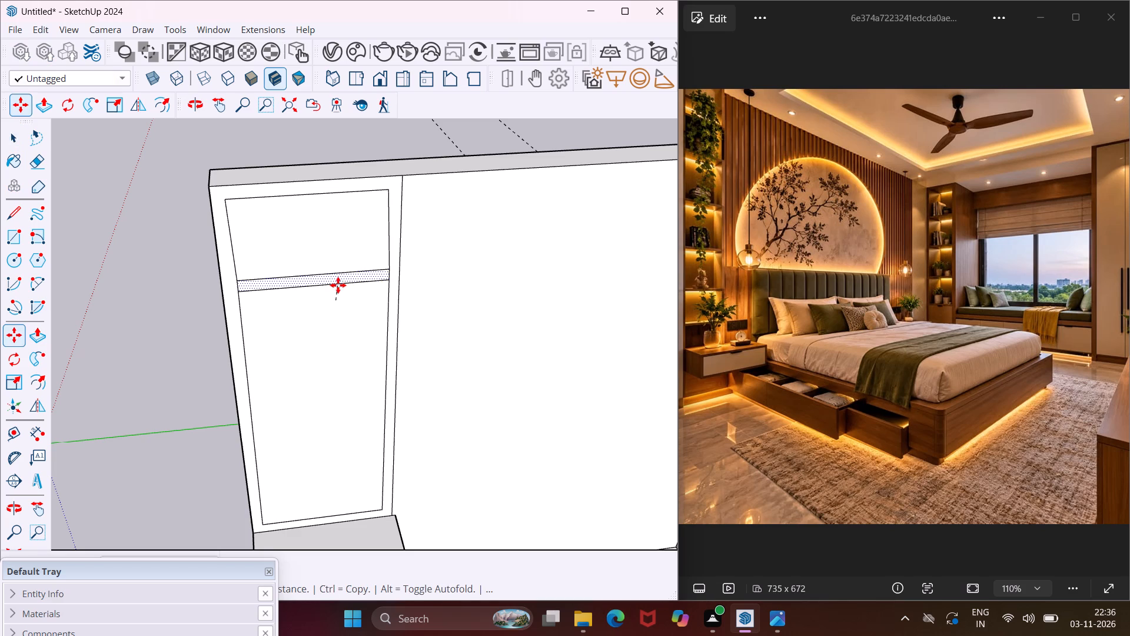
pyautogui.click(334, 276)
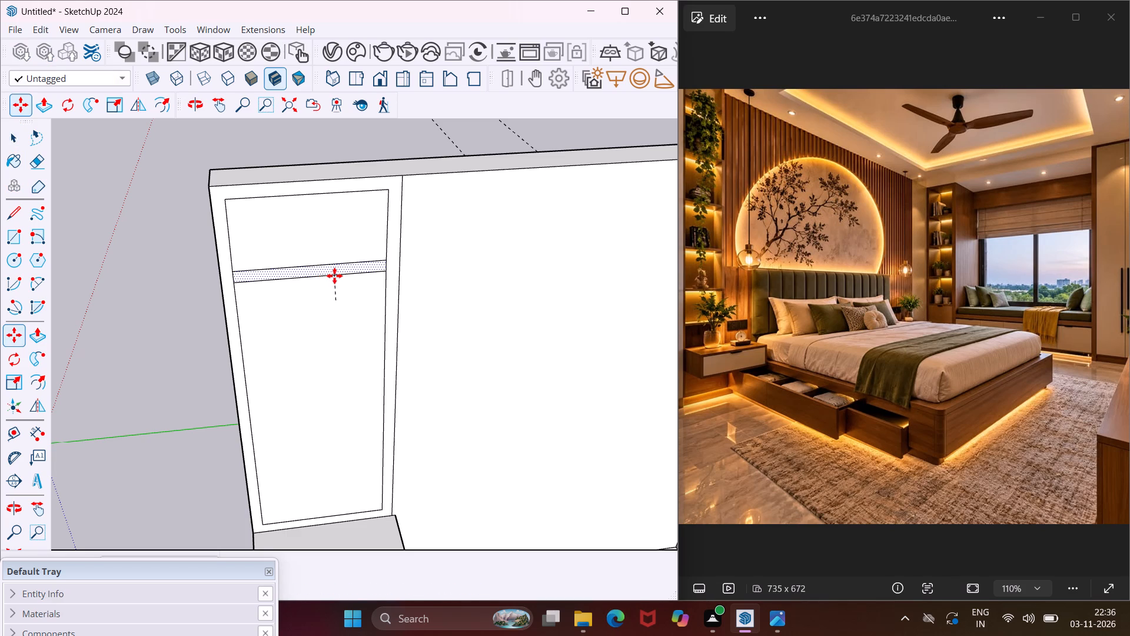
# Copy the shelf strip down the panel three times at roughly even spacing to make four shelf strips.
pyautogui.click(334, 276)
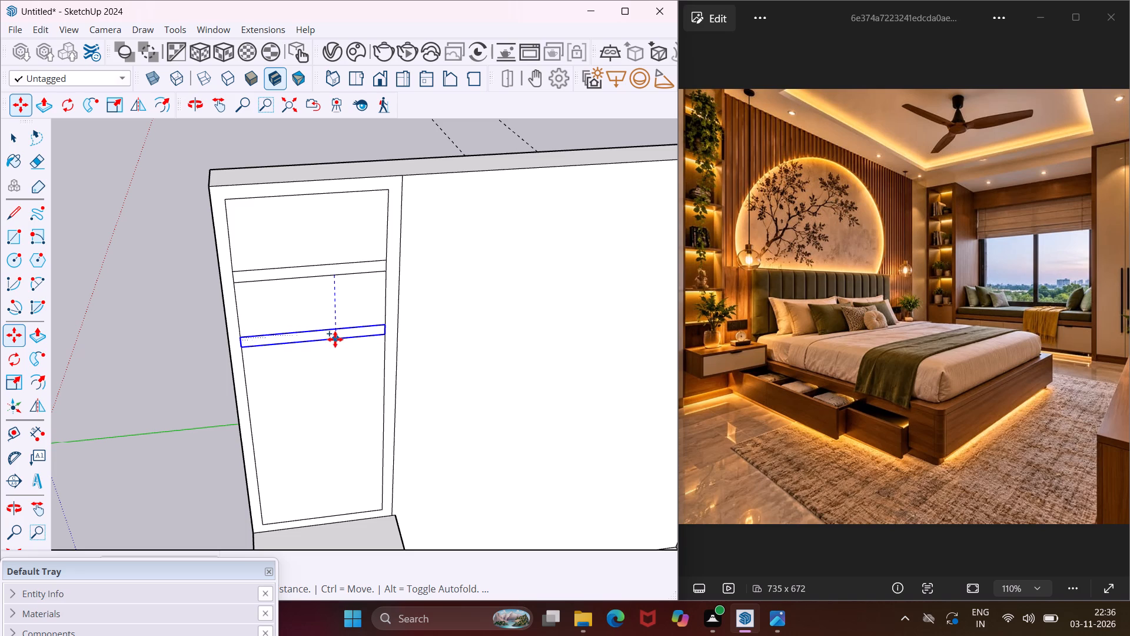
pyautogui.click(335, 347)
pyautogui.click(335, 347)
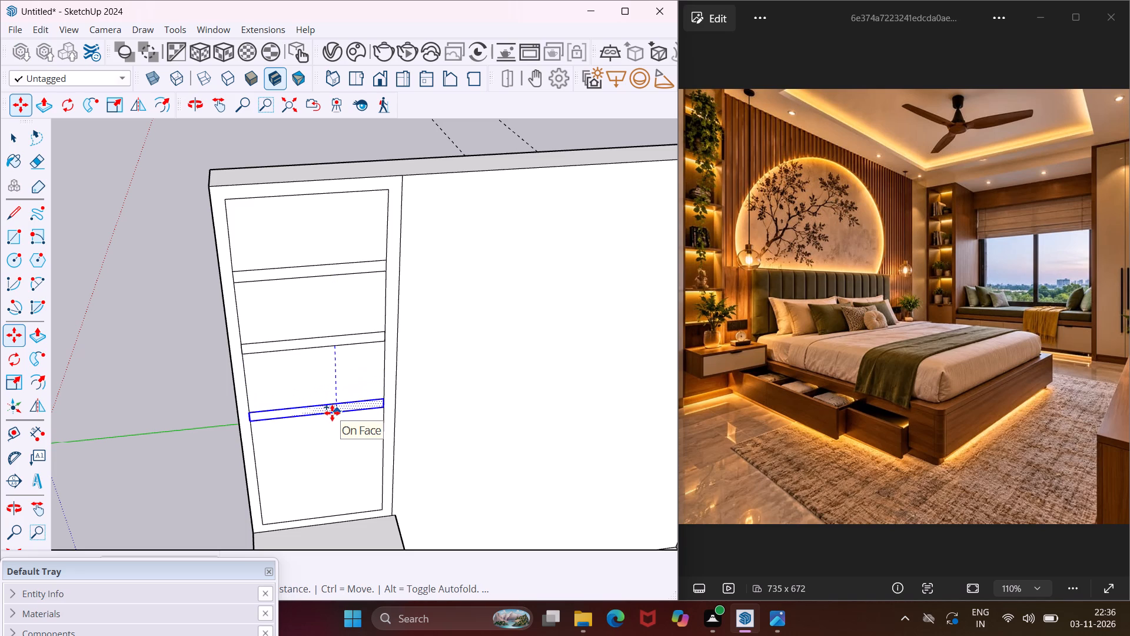
pyautogui.click(331, 409)
pyautogui.click(332, 407)
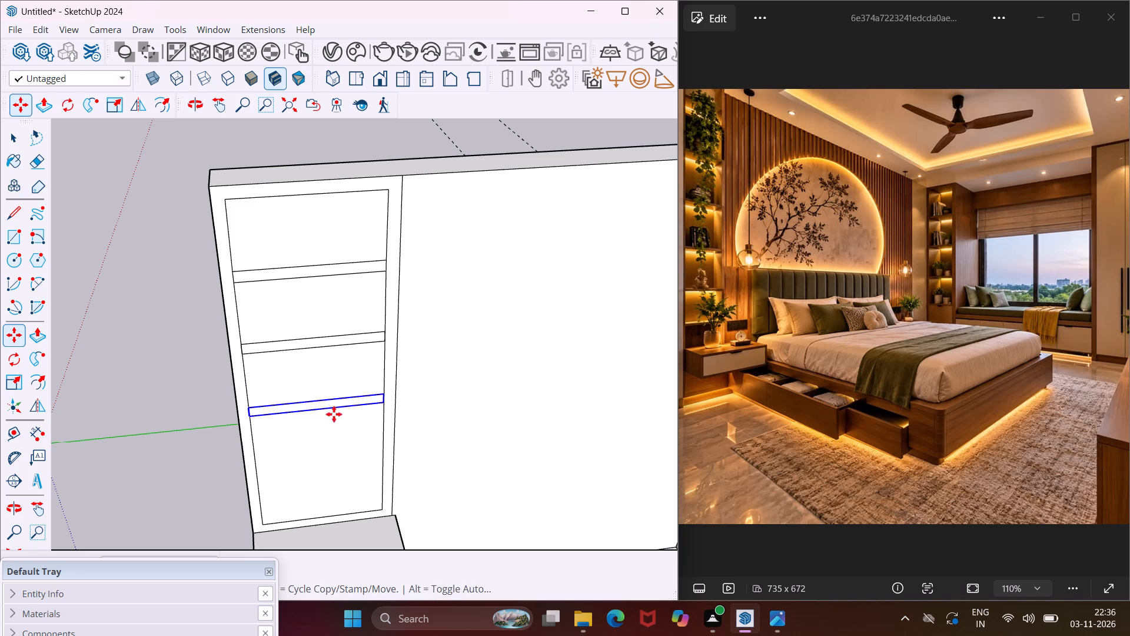
pyautogui.click(333, 469)
pyautogui.press('Escape')
pyautogui.press('space')
# Erase the edges of the third shelf strip from the top that overshoot the frame's inner edge on the wall-end side.
pyautogui.scroll(2, 238, 395)
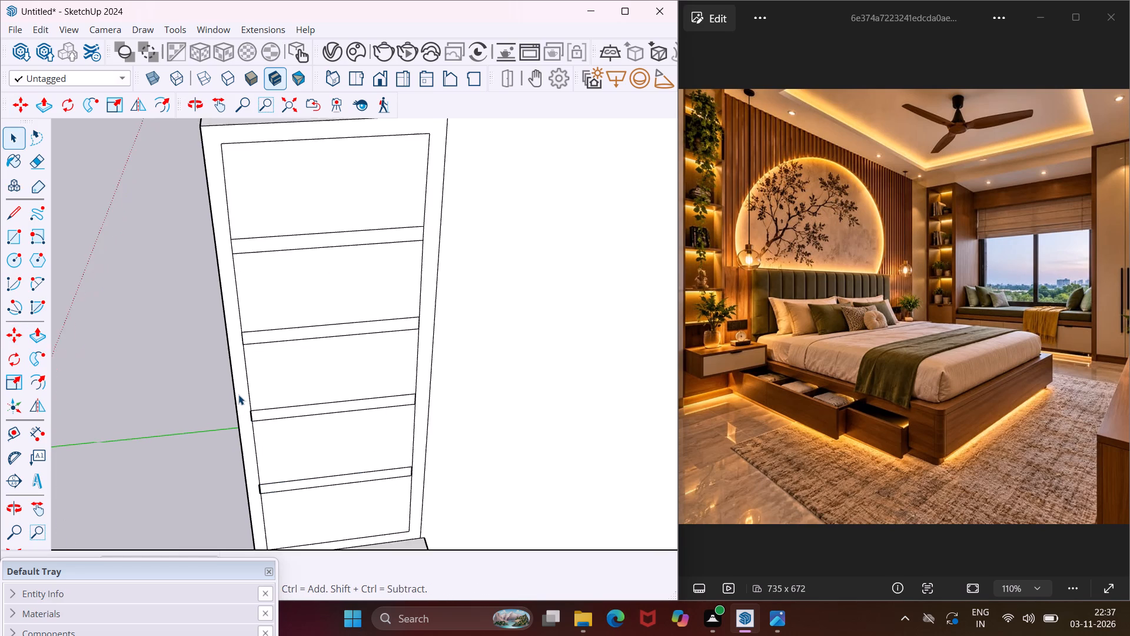
pyautogui.scroll(1, 238, 395)
pyautogui.scroll(5, 272, 496)
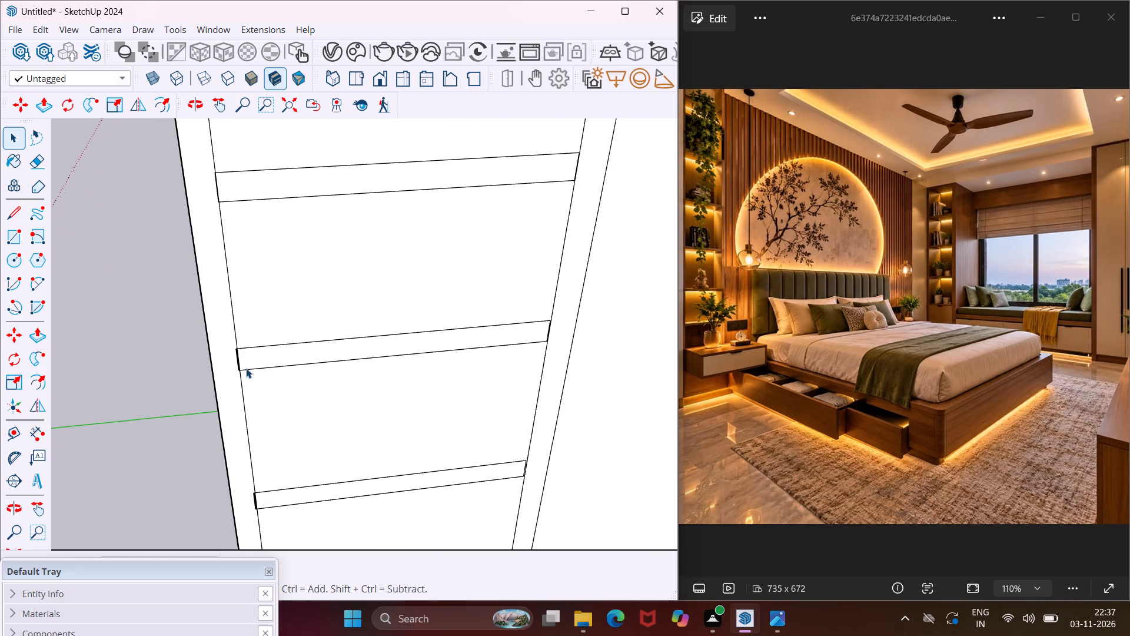
pyautogui.scroll(15, 242, 362)
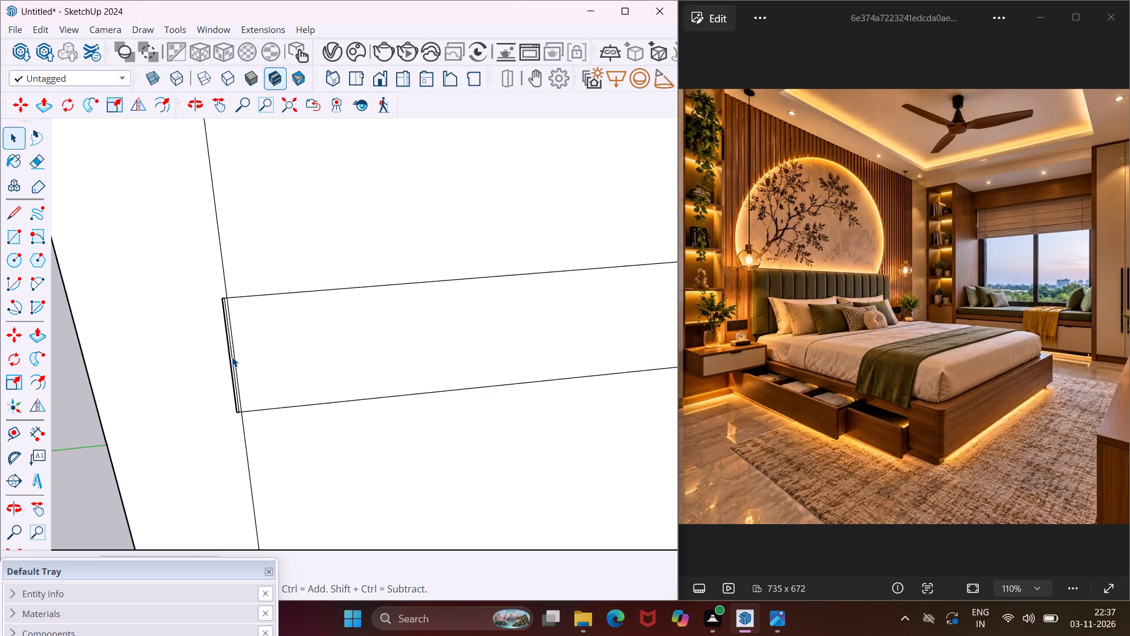
pyautogui.scroll(9, 232, 357)
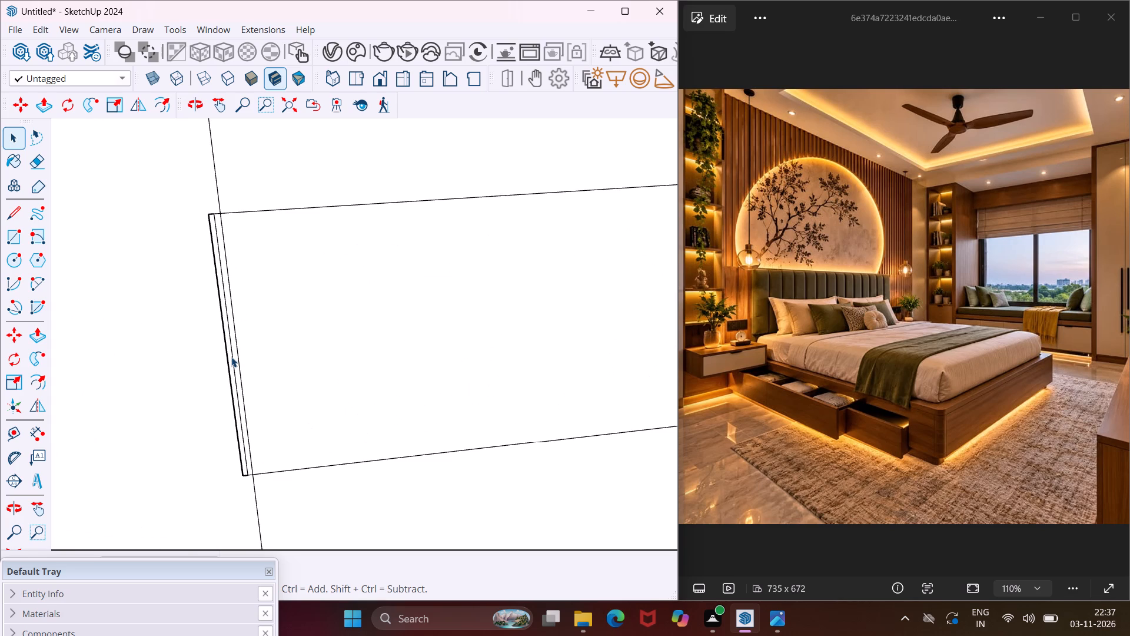
pyautogui.press('e')
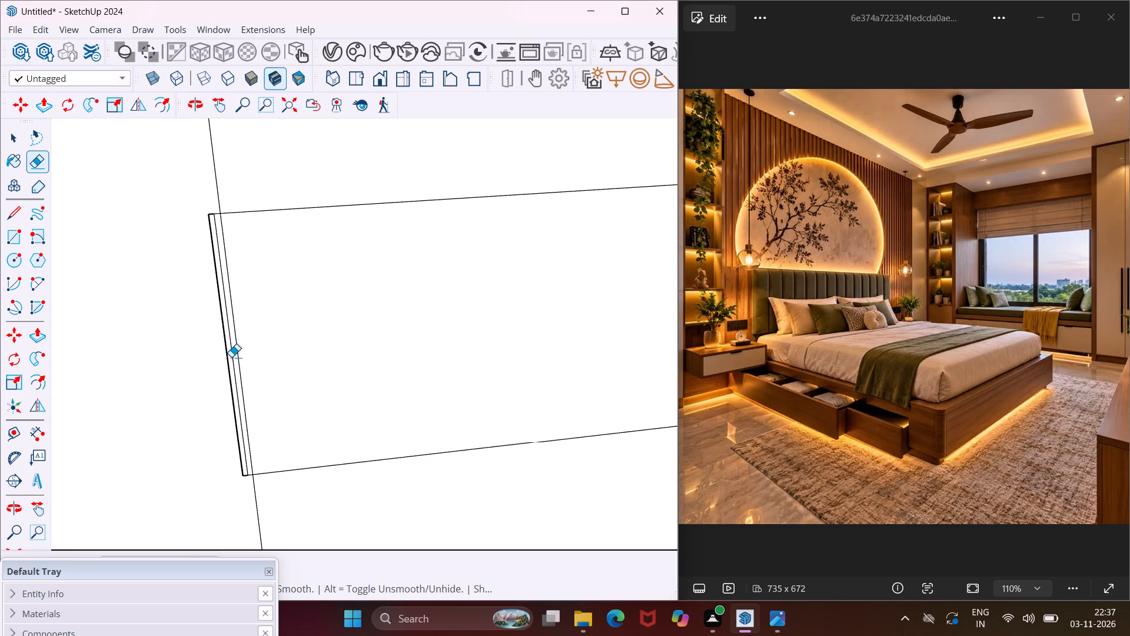
pyautogui.moveTo(231, 357); pyautogui.dragTo(223, 360)
pyautogui.scroll(3, 217, 245)
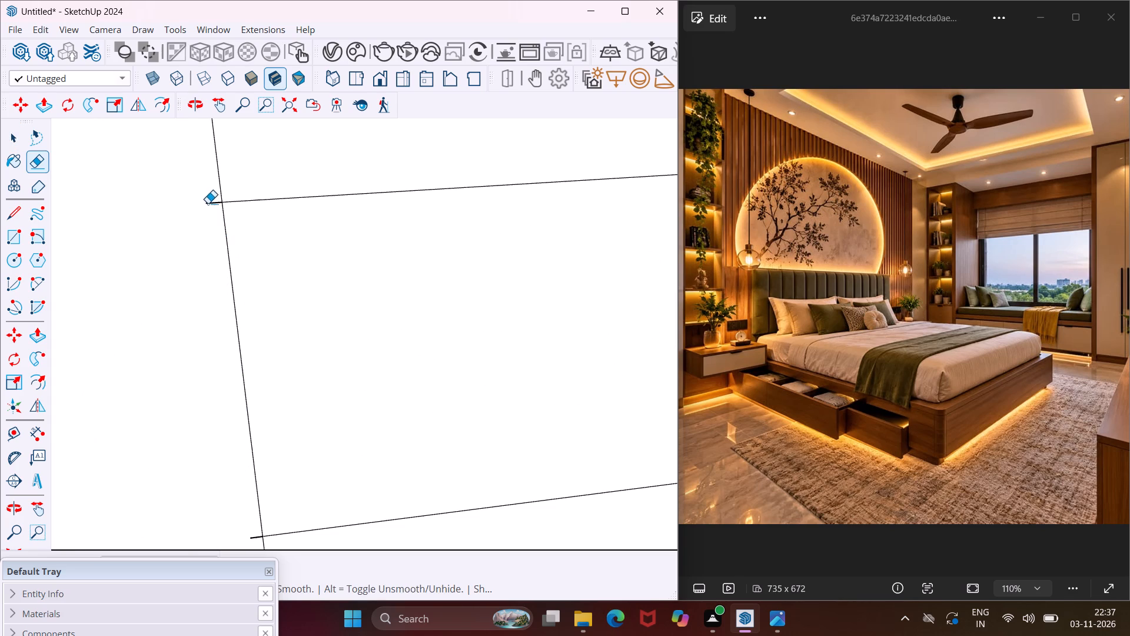
pyautogui.moveTo(208, 203); pyautogui.dragTo(213, 224)
pyautogui.scroll(-4, 199, 246)
pyautogui.scroll(3, 245, 468)
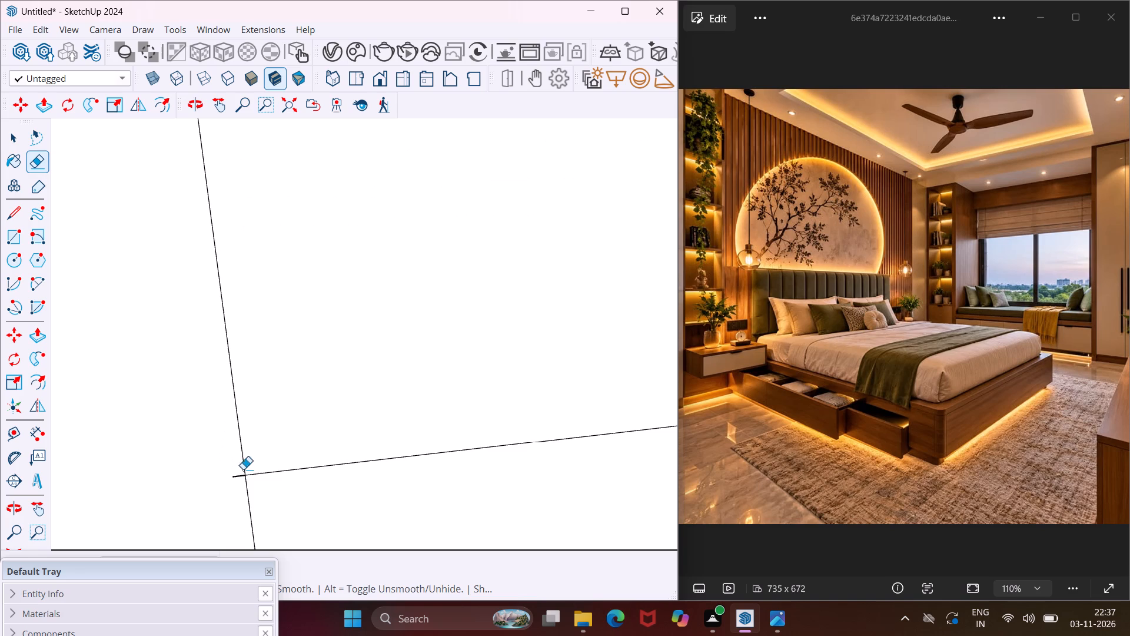
pyautogui.moveTo(233, 483); pyautogui.dragTo(231, 469)
# Erase the overlapping end edges and short stubs of the lowest shelf strip beyond the frame's inner edge on the wall-end side.
pyautogui.scroll(-16, 220, 405)
pyautogui.scroll(-6, 217, 357)
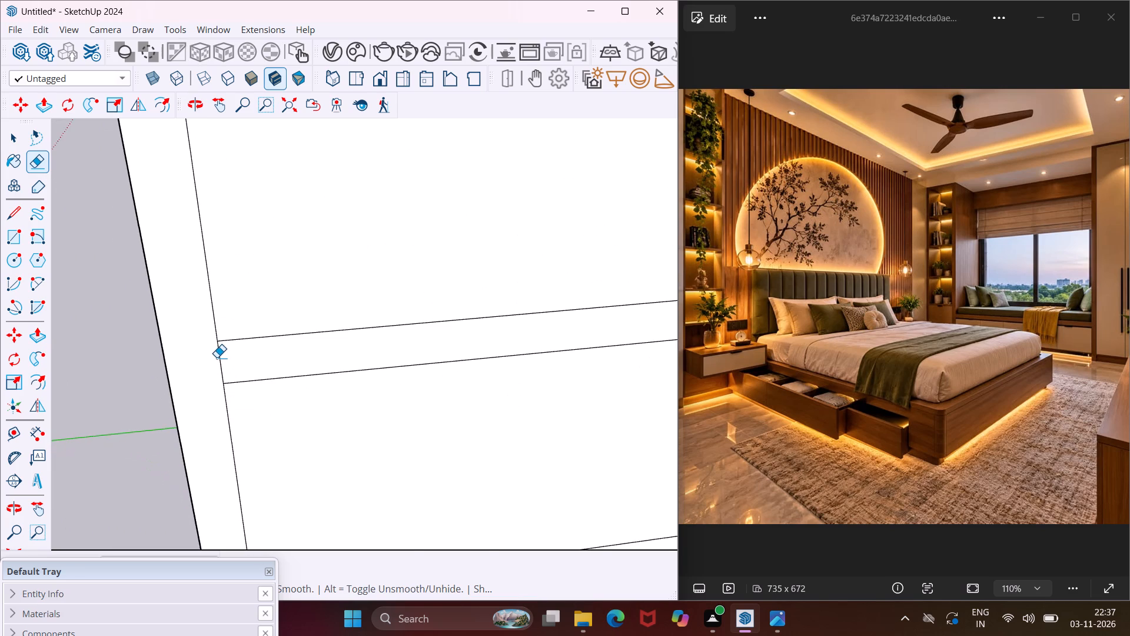
pyautogui.scroll(-7, 217, 357)
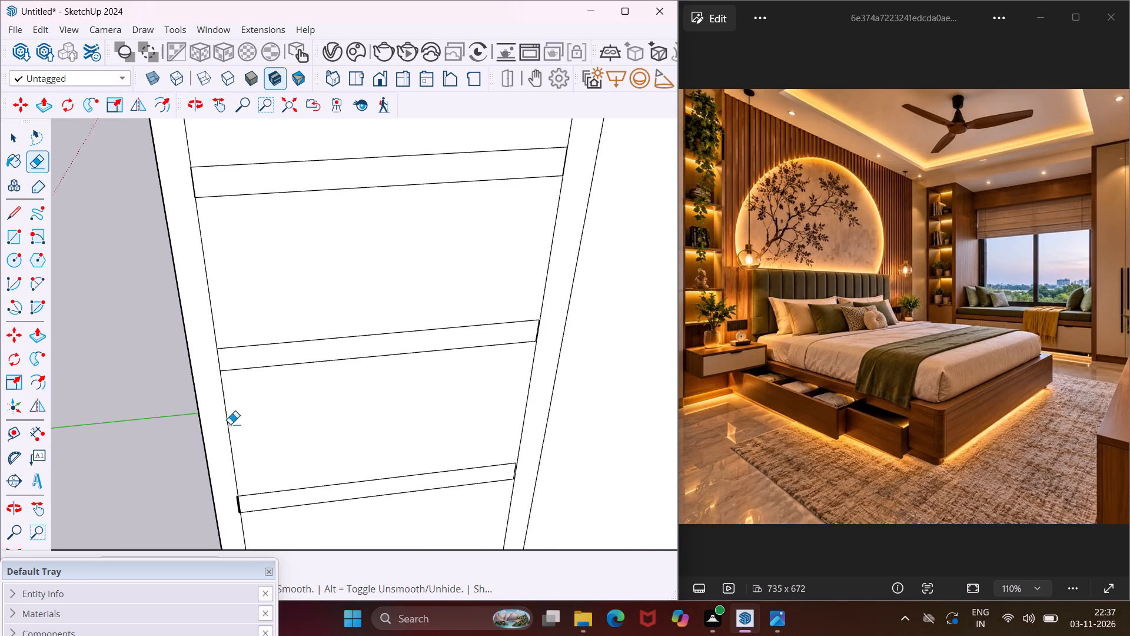
pyautogui.scroll(20, 240, 532)
pyautogui.scroll(1, 240, 532)
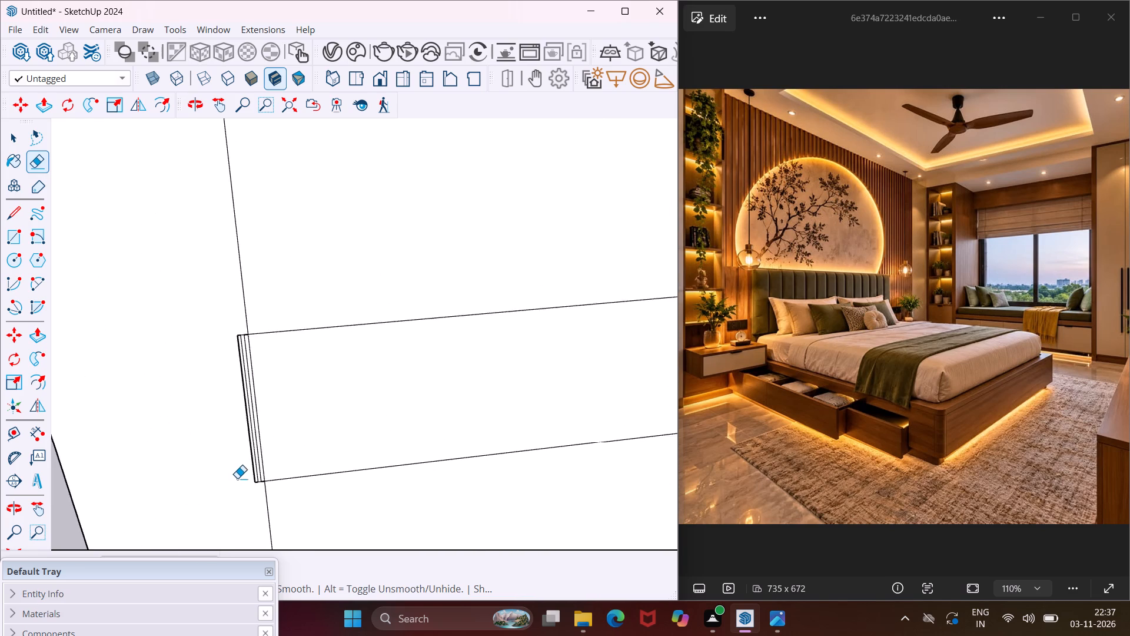
pyautogui.scroll(7, 237, 478)
pyautogui.moveTo(259, 469); pyautogui.dragTo(281, 475)
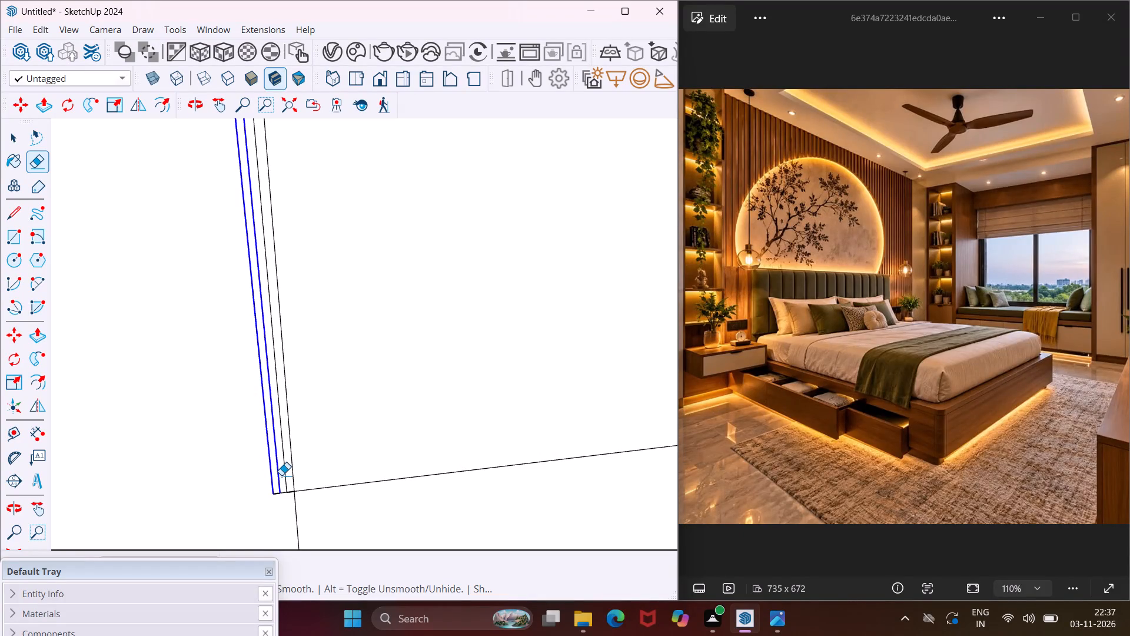
pyautogui.moveTo(281, 475); pyautogui.dragTo(283, 477)
pyautogui.click(283, 485)
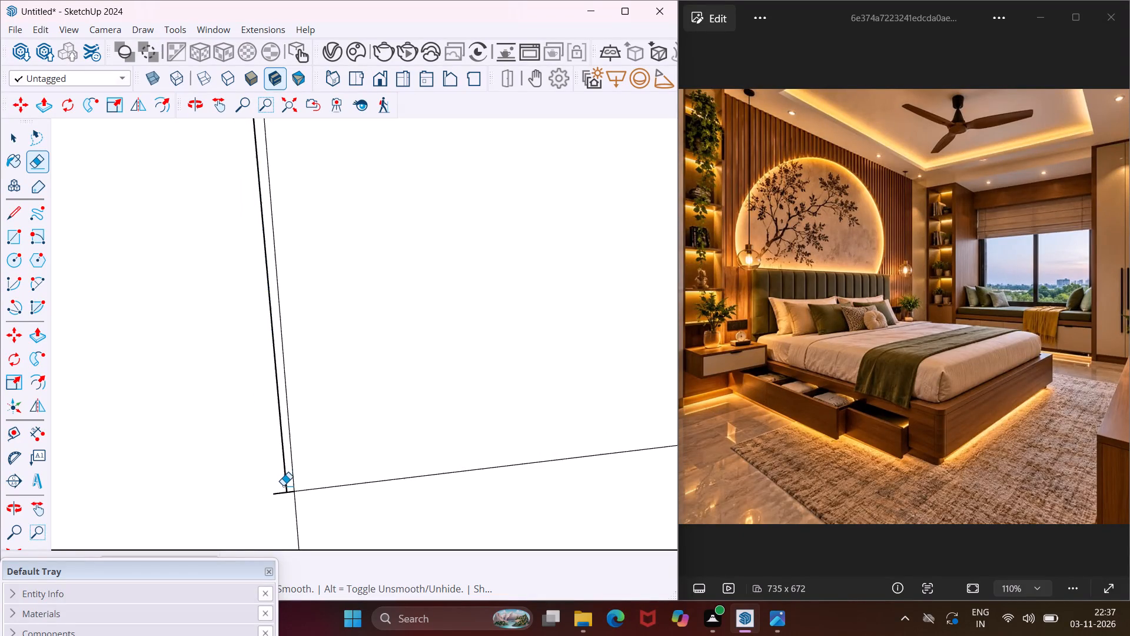
pyautogui.click(283, 492)
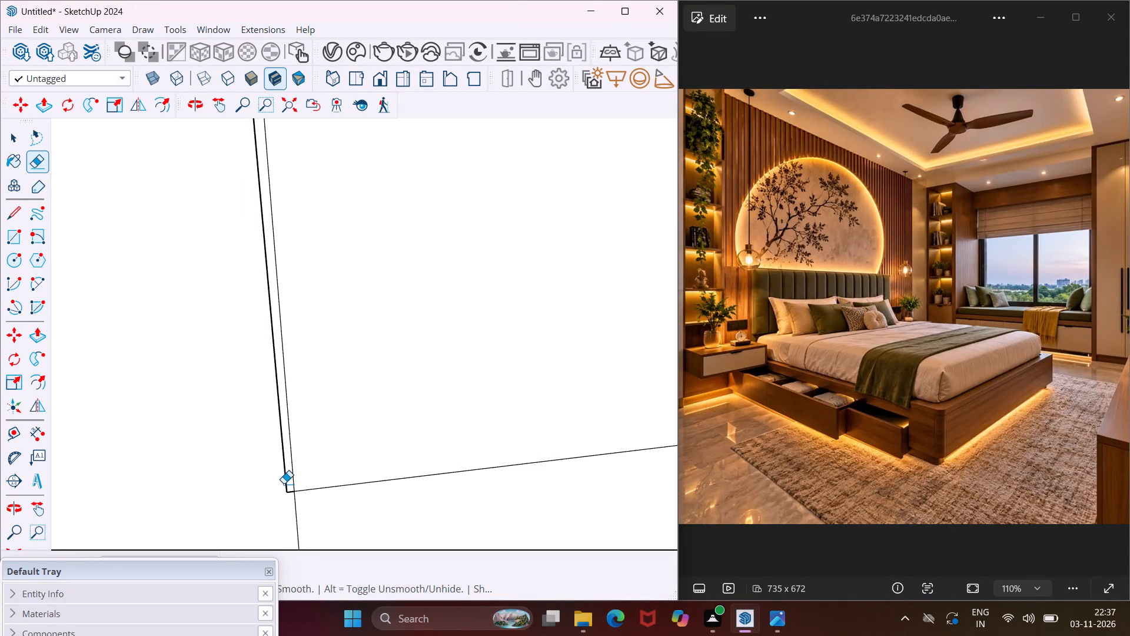
pyautogui.click(286, 483)
pyautogui.click(286, 495)
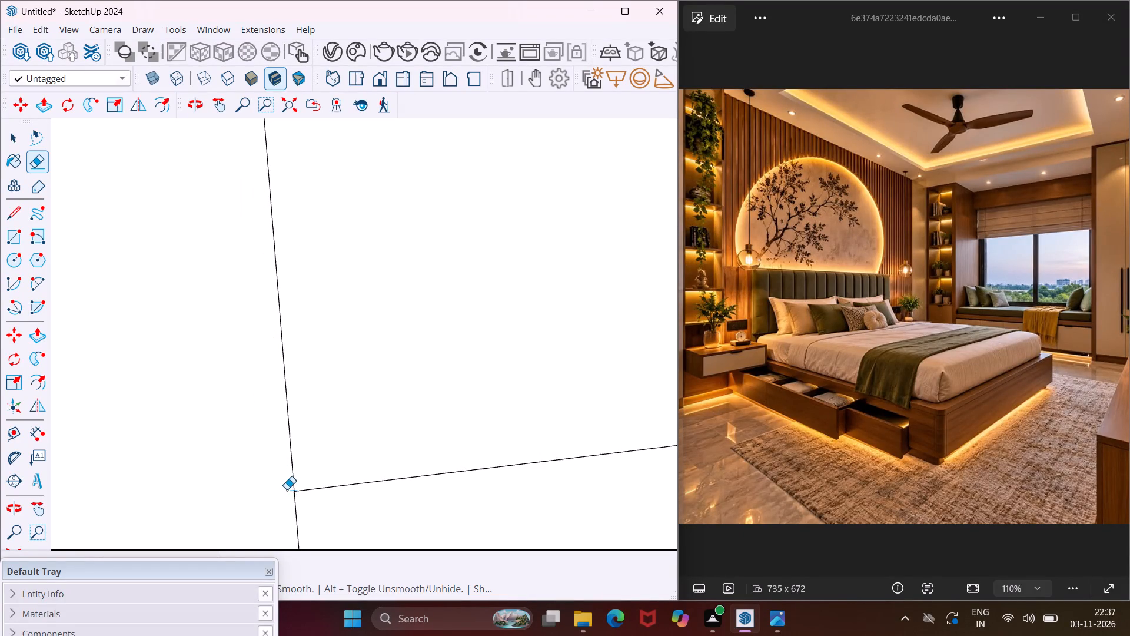
pyautogui.scroll(-8, 264, 483)
pyautogui.scroll(7, 257, 360)
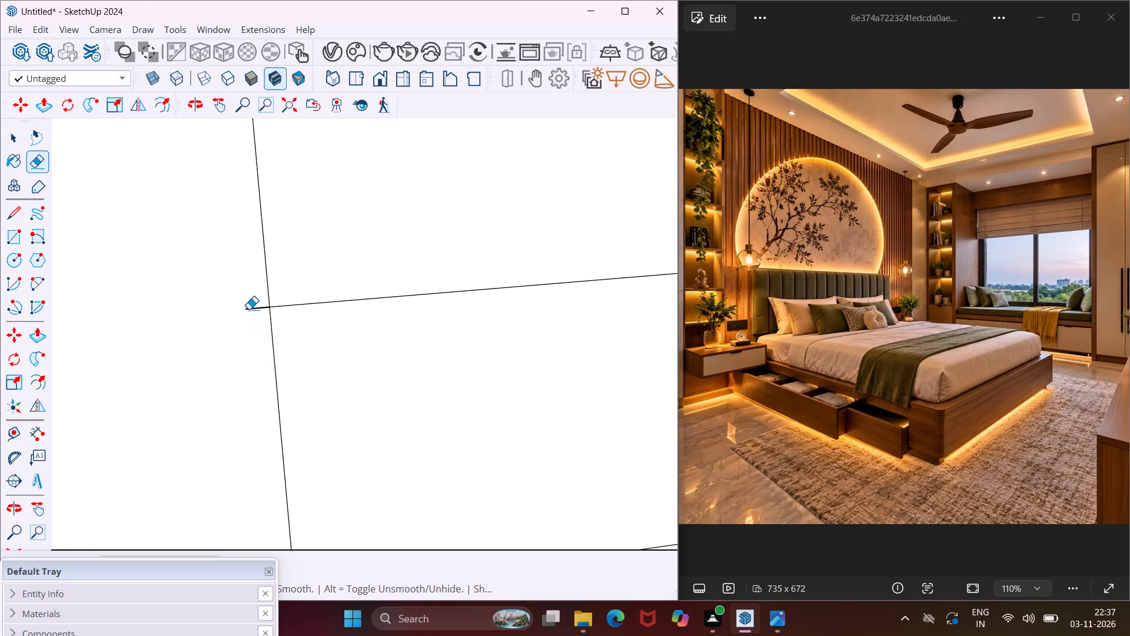
pyautogui.moveTo(249, 297); pyautogui.dragTo(250, 317)
pyautogui.scroll(-8, 231, 340)
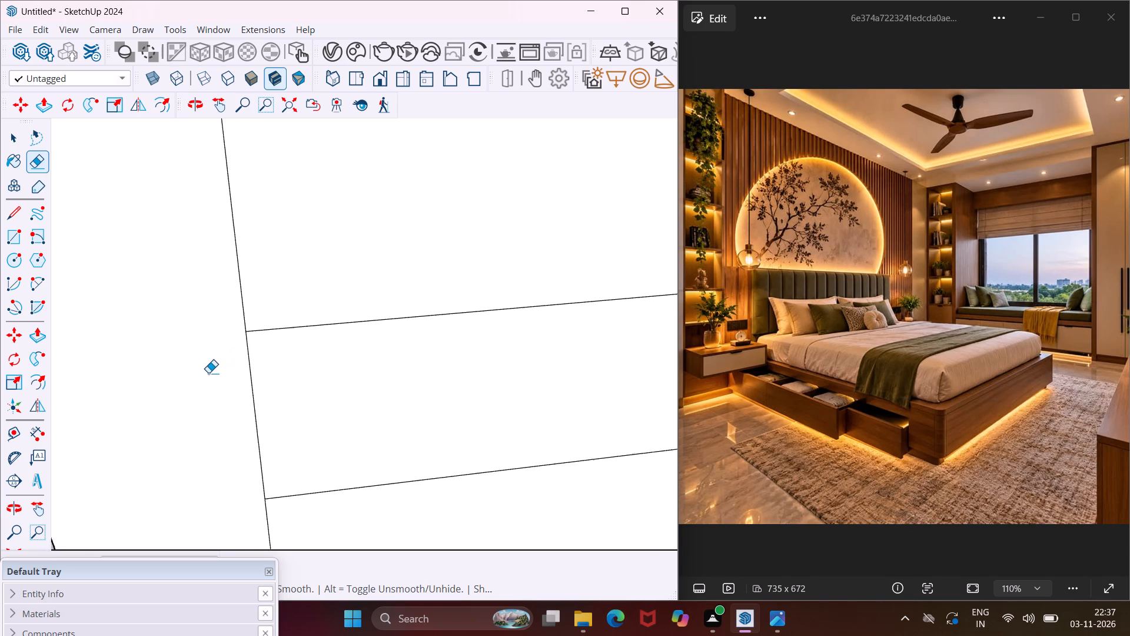
# Move the lowest shelf strip's short end edge onto the frame's inner edge, on the side away from the wall end.
pyautogui.scroll(-20, 208, 373)
pyautogui.scroll(-2, 204, 382)
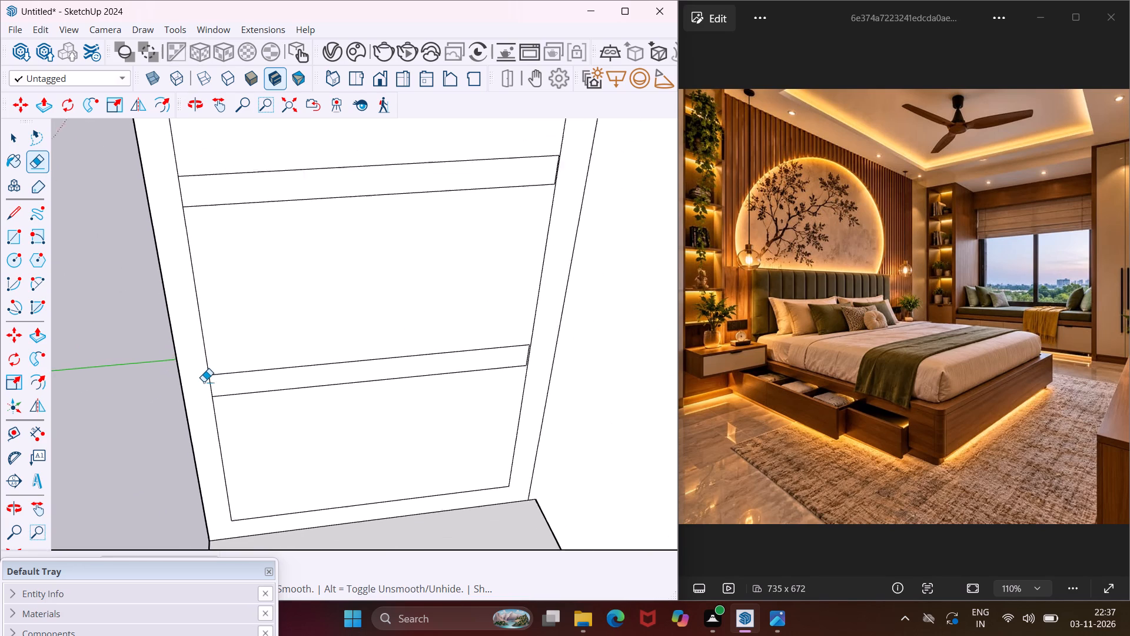
pyautogui.scroll(-1, 204, 382)
pyautogui.press('Escape')
pyautogui.press('space')
pyautogui.scroll(12, 514, 367)
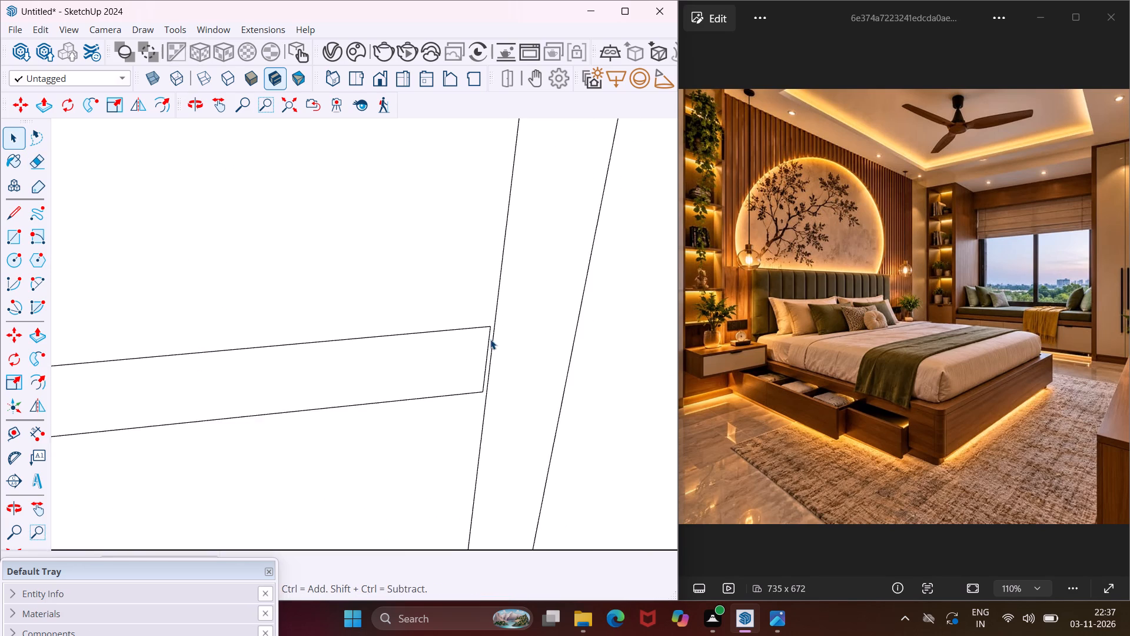
pyautogui.scroll(3, 490, 339)
pyautogui.click(488, 337)
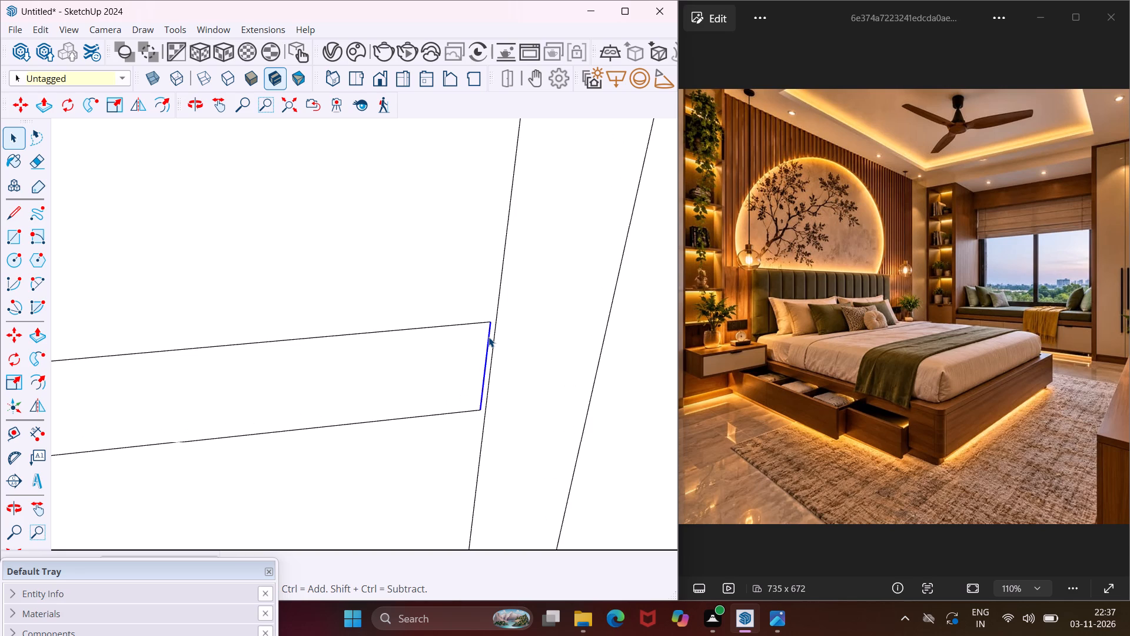
pyautogui.press('m')
pyautogui.click(488, 324)
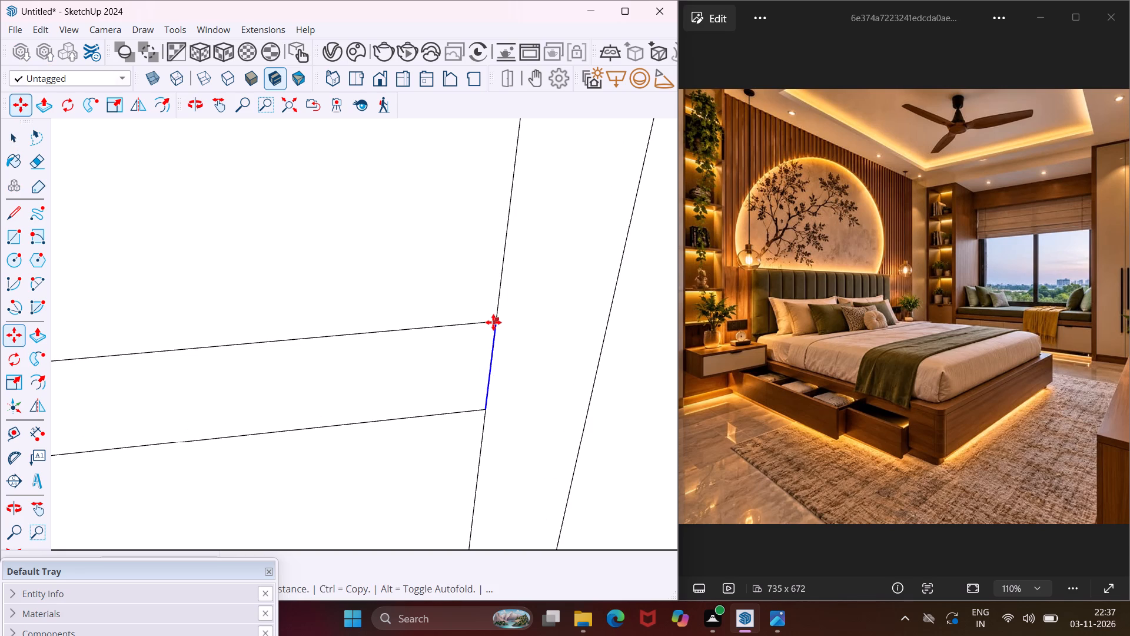
pyautogui.click(493, 322)
pyautogui.scroll(-8, 438, 394)
pyautogui.scroll(1, 438, 399)
pyautogui.scroll(-9, 438, 399)
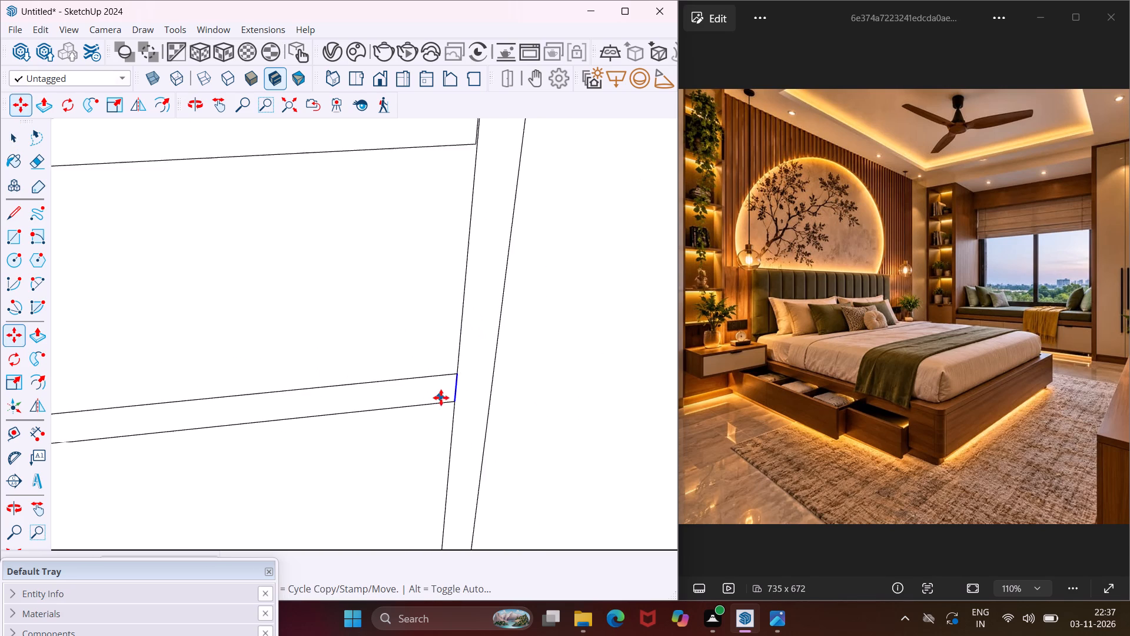
pyautogui.scroll(-4, 441, 397)
pyautogui.press('Escape')
pyautogui.press('space')
# Move the short end edge of the third shelf strip from the top onto the same inner edge of the frame.
pyautogui.scroll(11, 458, 241)
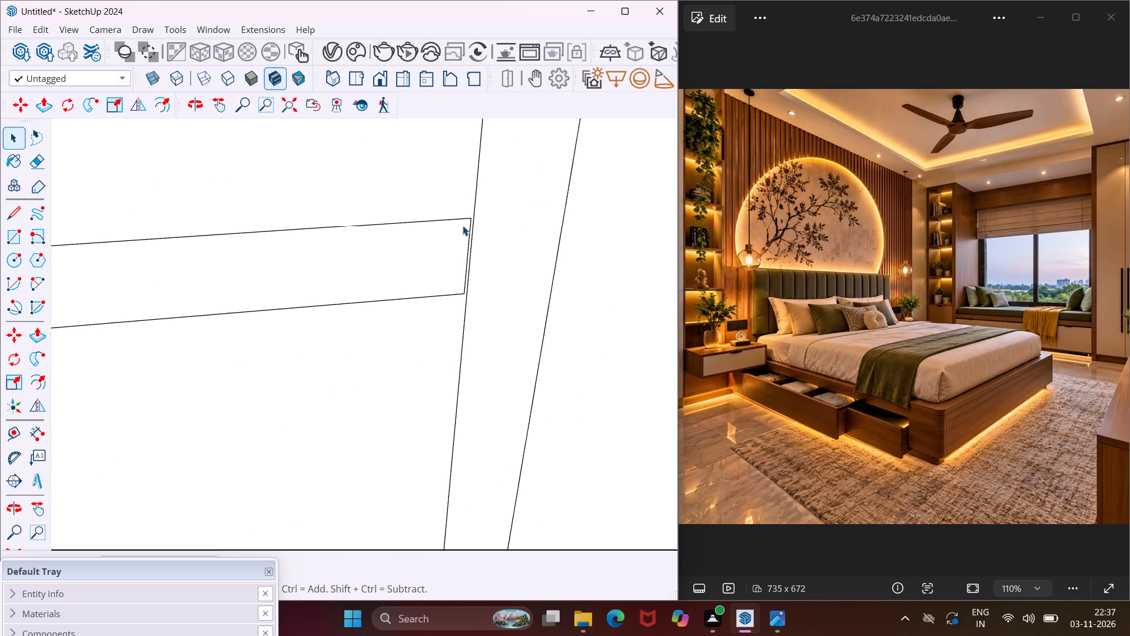
pyautogui.scroll(13, 463, 226)
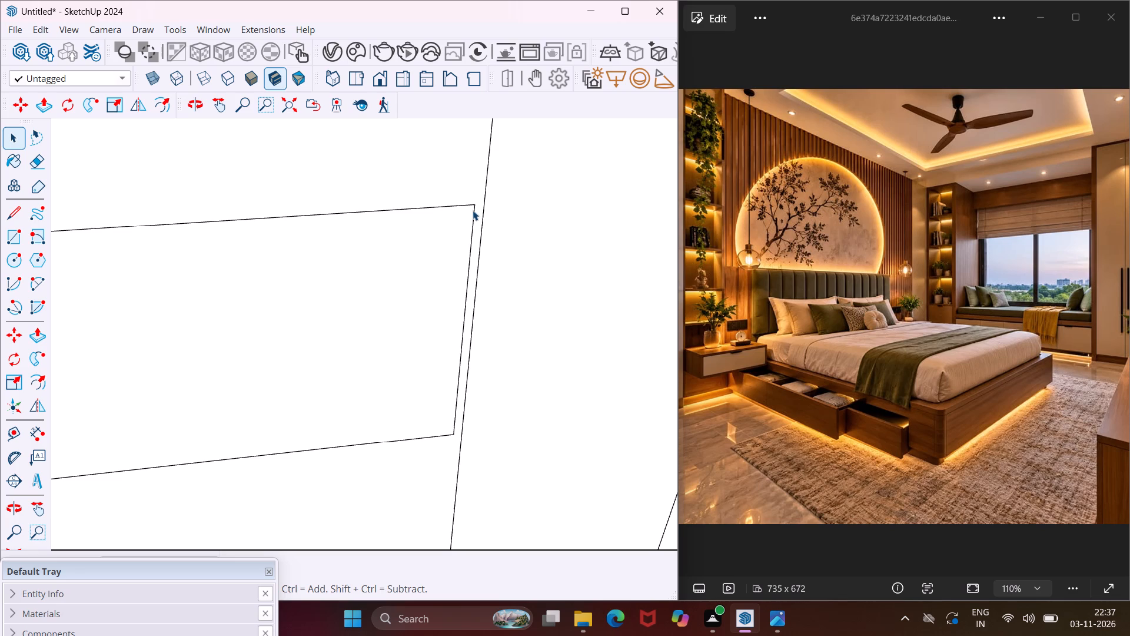
pyautogui.click(473, 210)
pyautogui.press('m')
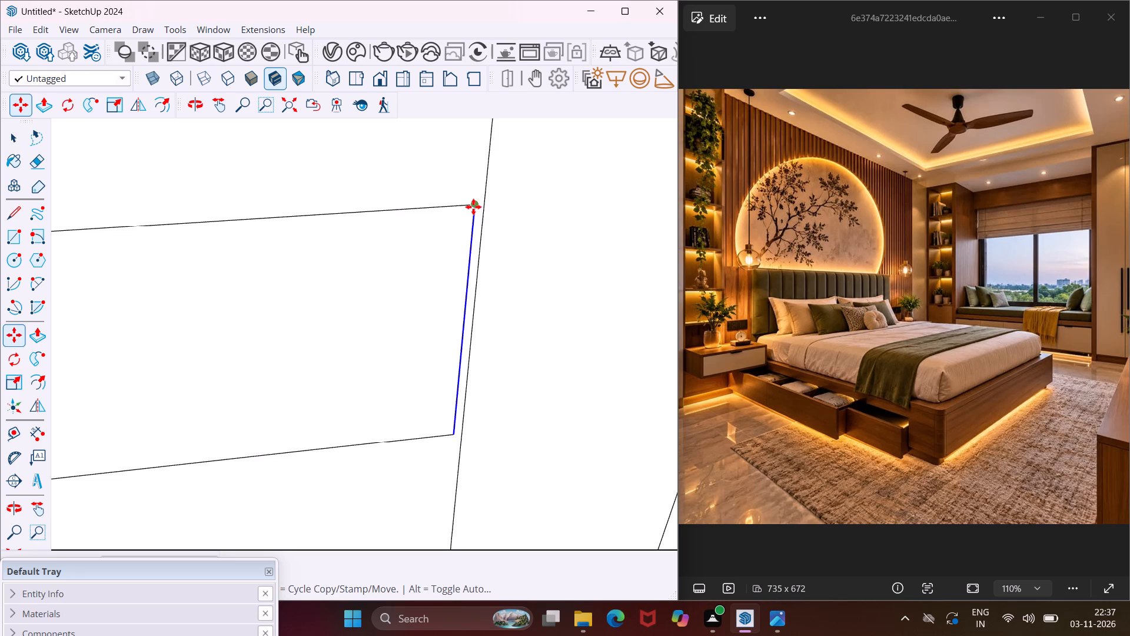
pyautogui.click(473, 207)
pyautogui.click(482, 206)
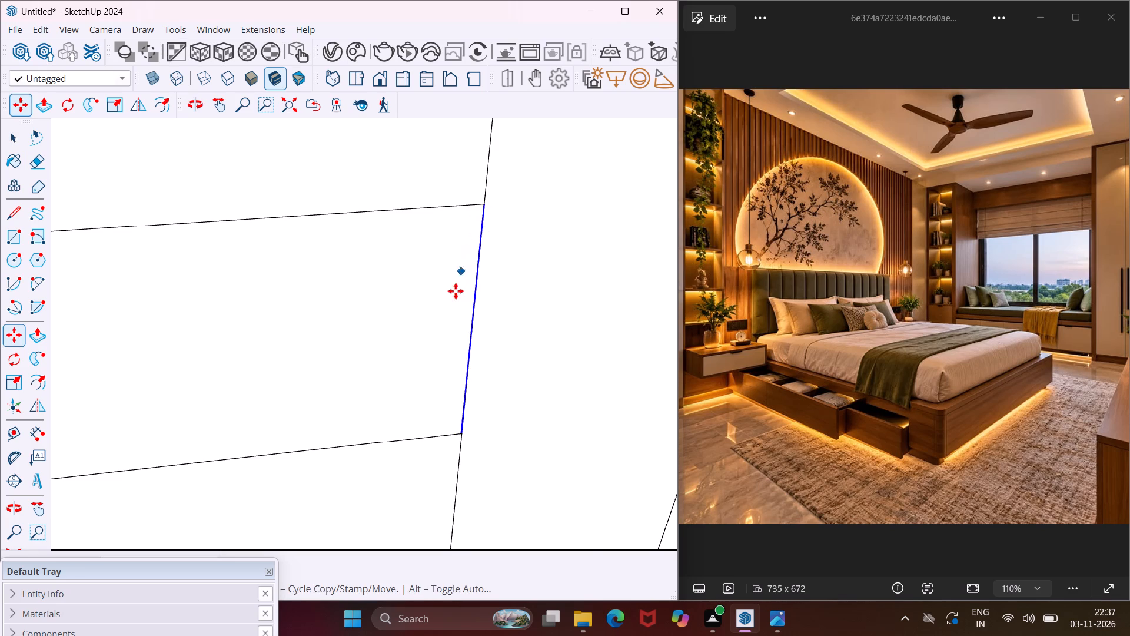
pyautogui.scroll(-18, 454, 300)
pyautogui.scroll(-8, 481, 351)
pyautogui.scroll(1, 483, 350)
pyautogui.scroll(-1, 483, 350)
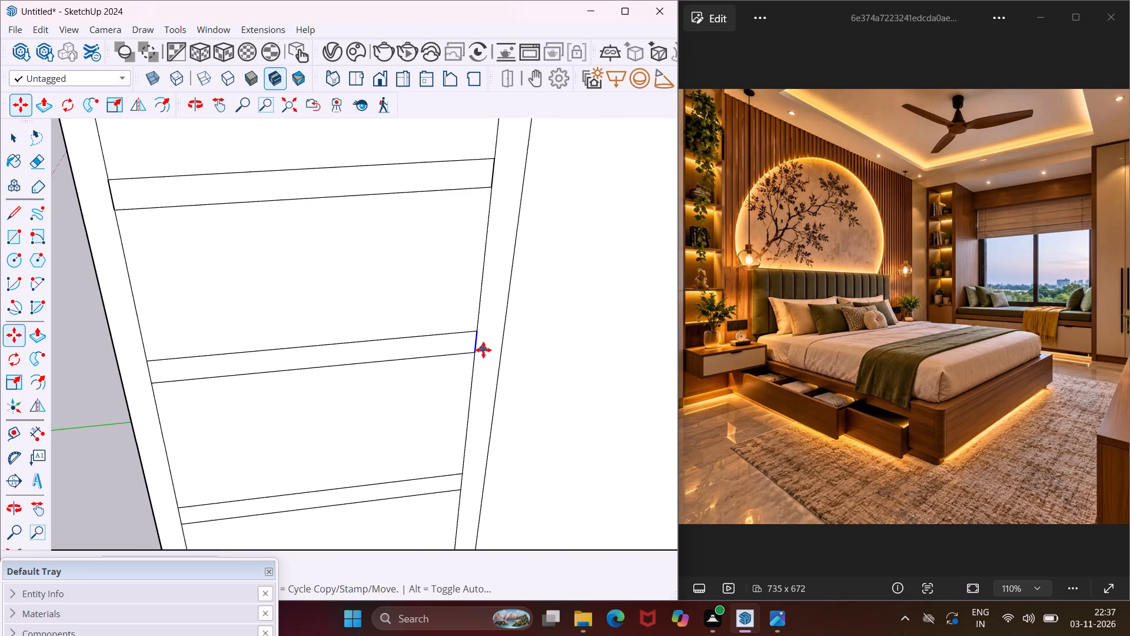
pyautogui.press('Escape')
pyautogui.press('space')
# Move the short end edge of the second shelf strip from the top onto the same inner edge of the frame.
pyautogui.scroll(14, 489, 158)
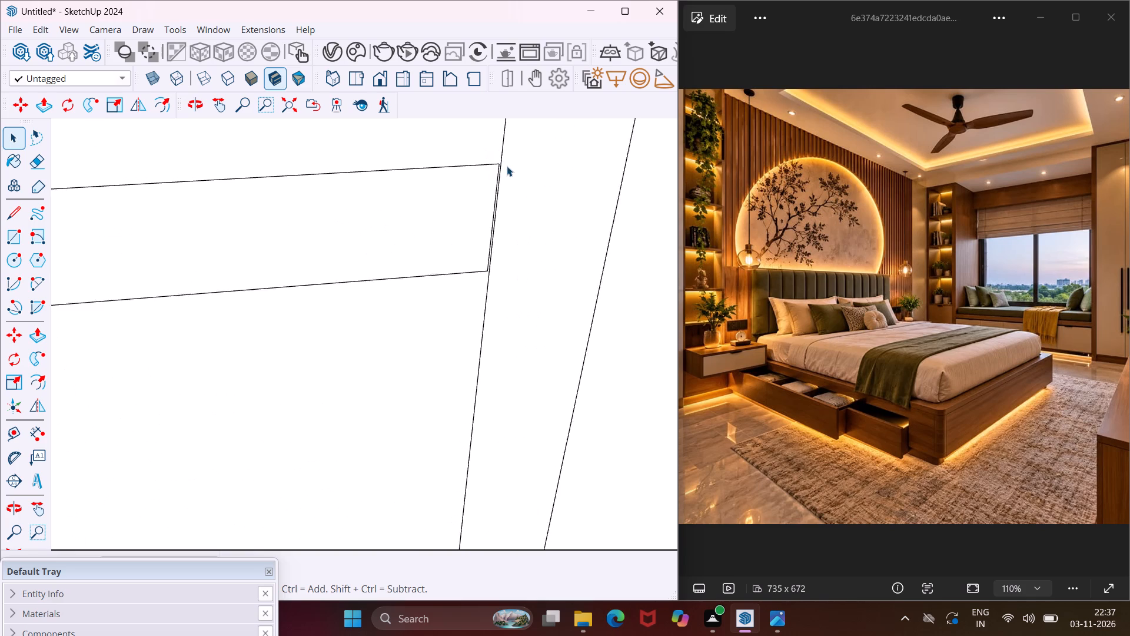
pyautogui.scroll(13, 507, 166)
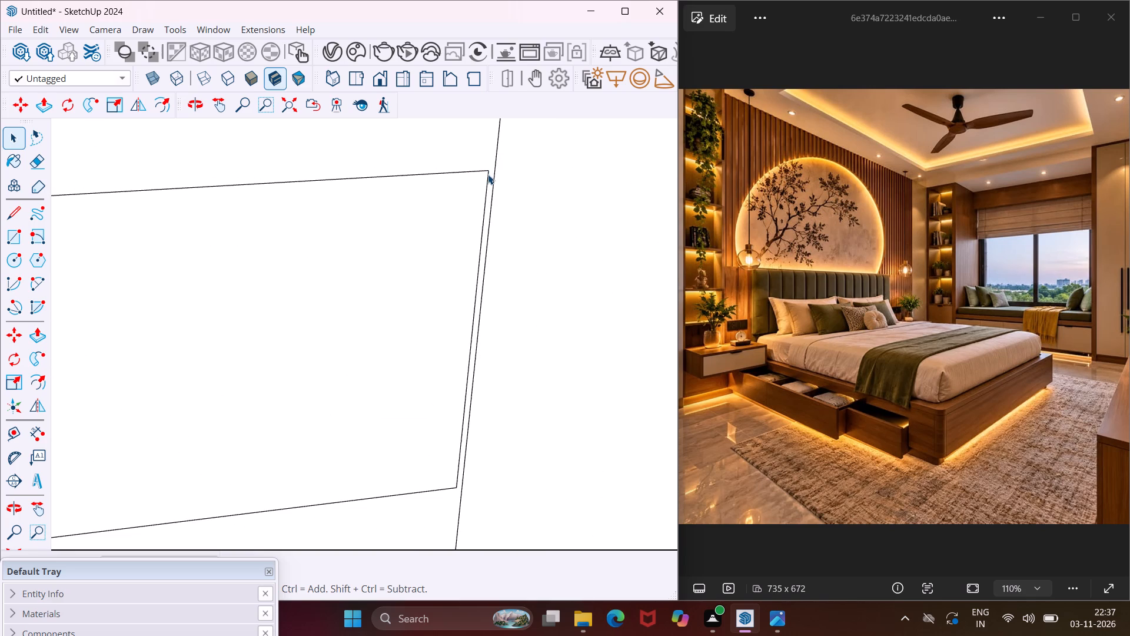
pyautogui.click(488, 174)
pyautogui.press('m')
pyautogui.click(487, 171)
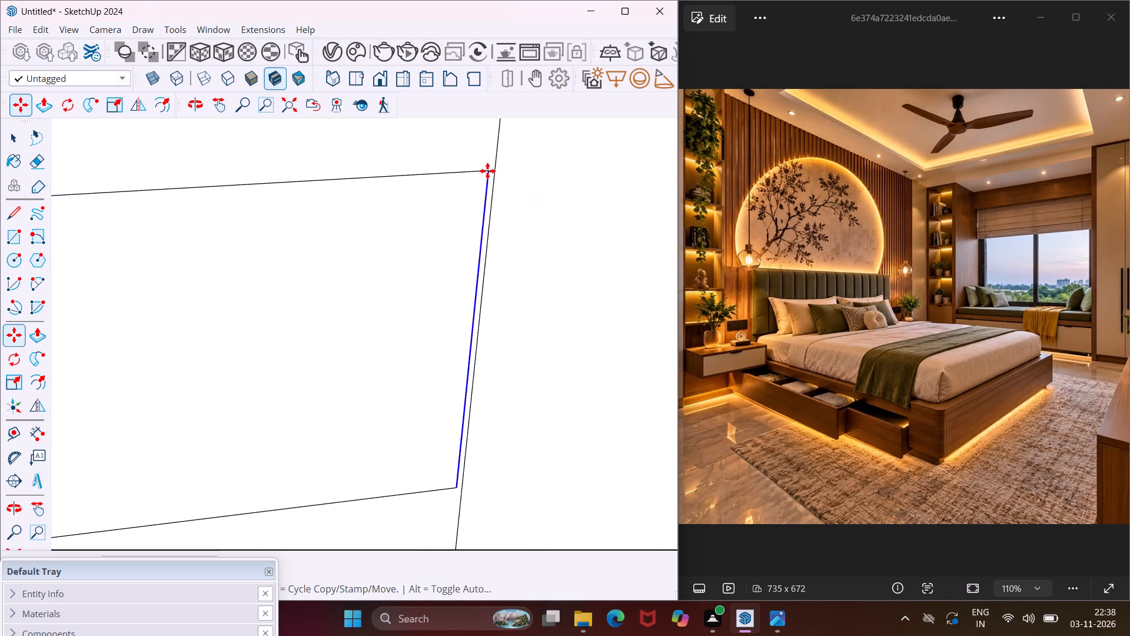
pyautogui.click(493, 171)
pyautogui.scroll(-5, 463, 257)
pyautogui.press('Escape')
pyautogui.scroll(-7, 461, 311)
pyautogui.press('space')
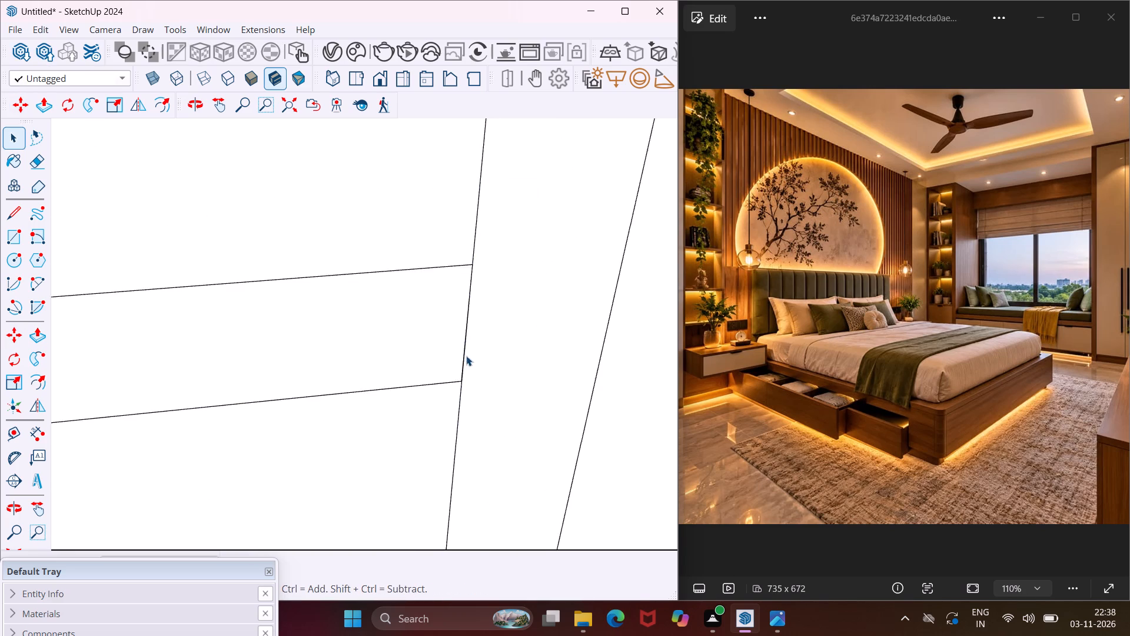
# Push/Pull the frame border face outward from the wall to give the shelf niche its depth.
pyautogui.scroll(-20, 466, 355)
pyautogui.scroll(-3, 481, 341)
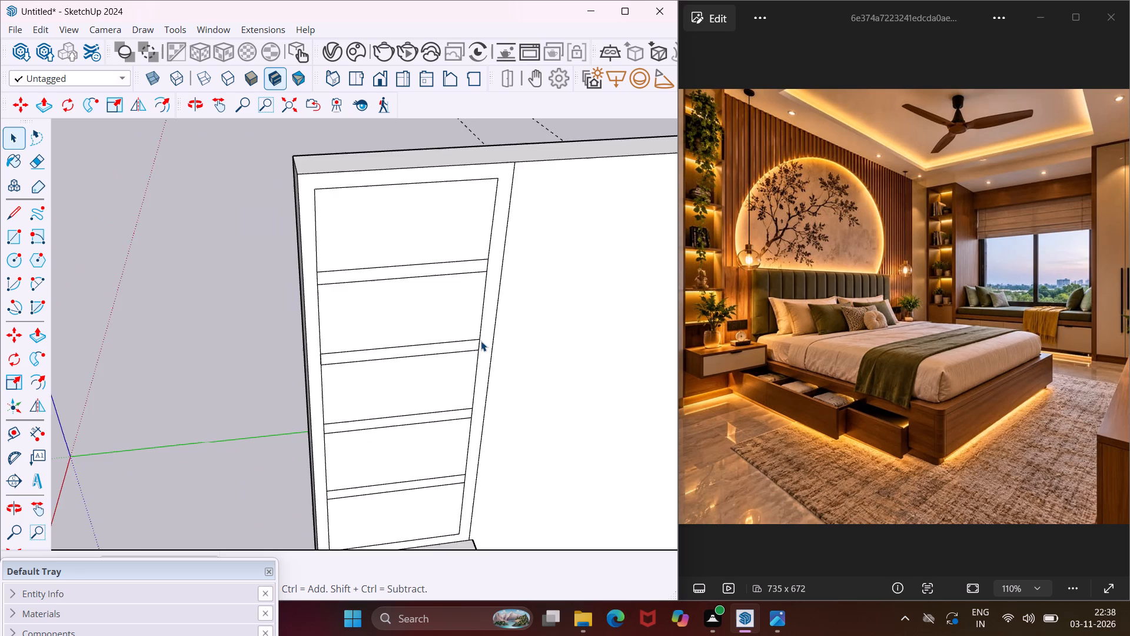
pyautogui.scroll(-3, 481, 341)
pyautogui.scroll(5, 339, 260)
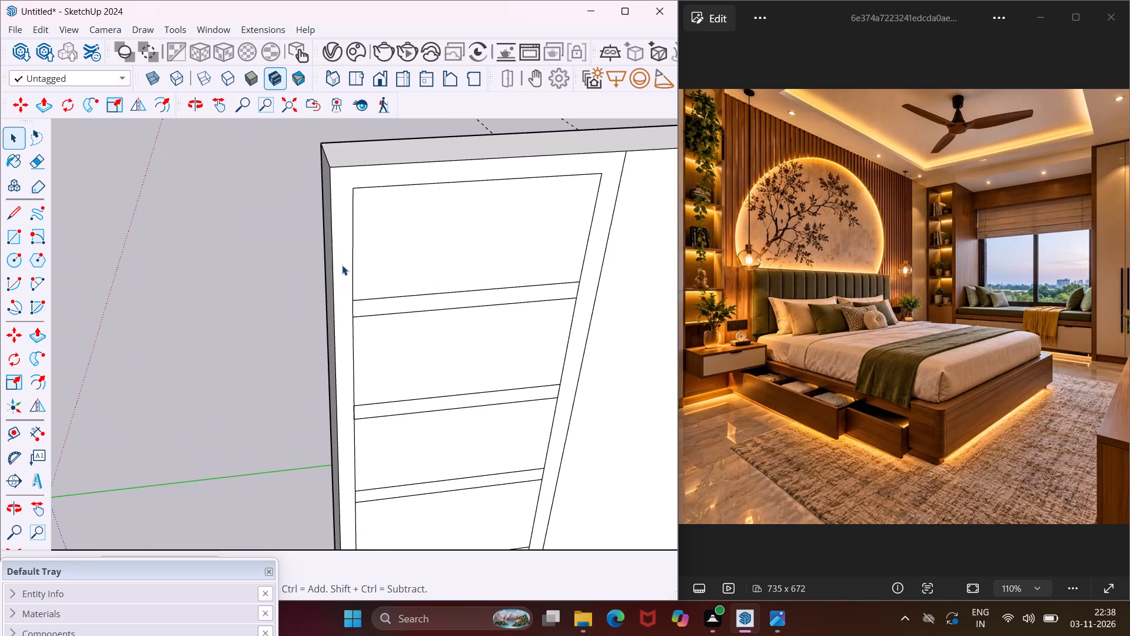
pyautogui.click(342, 265)
pyautogui.press('p')
pyautogui.click(341, 261)
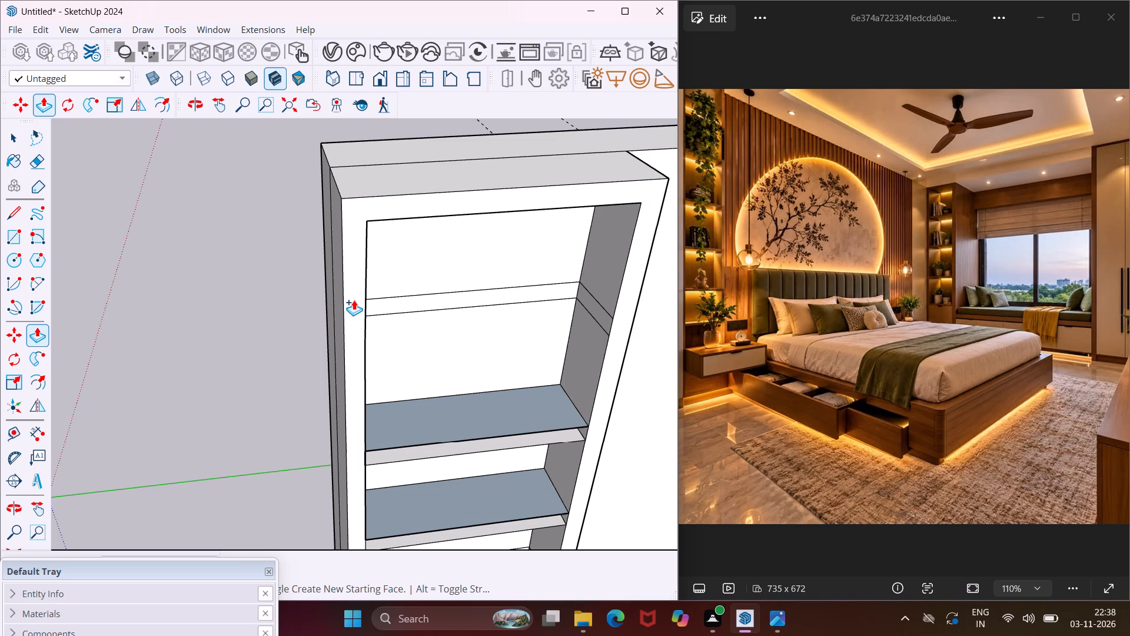
pyautogui.moveTo(354, 300); pyautogui.dragTo(358, 203, button='middle')
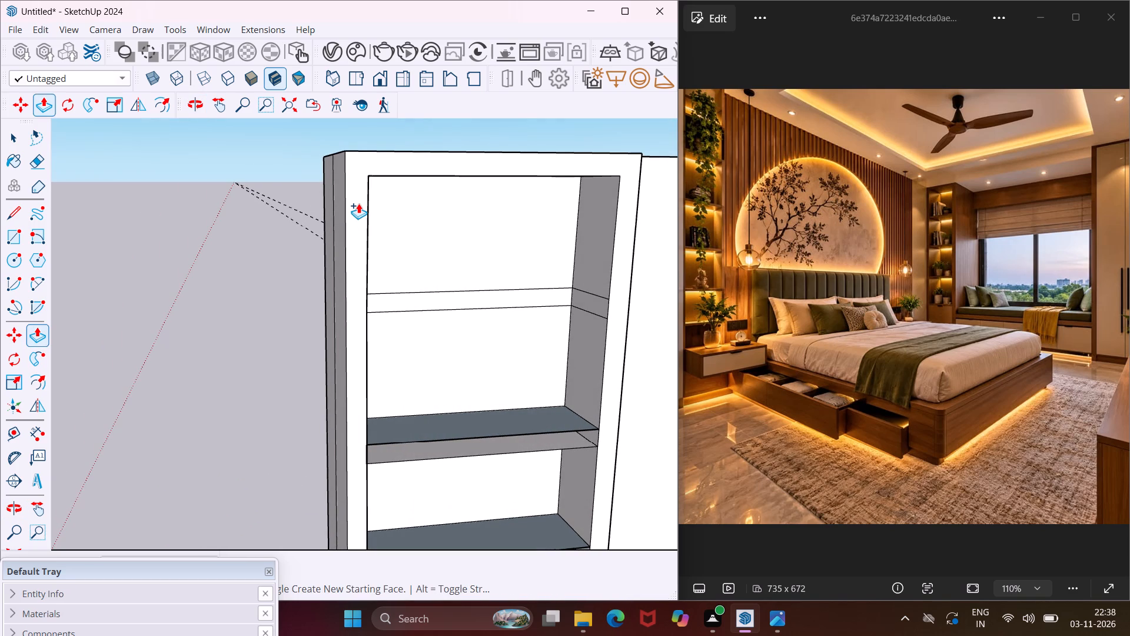
pyautogui.click(358, 203)
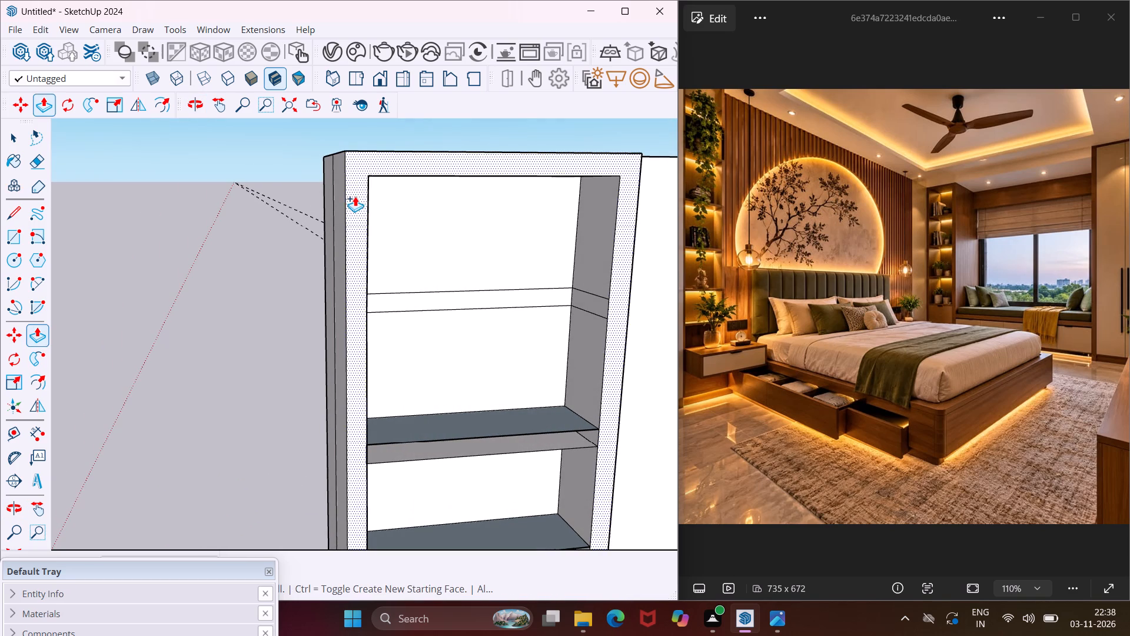
# Extrude the top and second shelf strips outward by the same depth as the frame.
pyautogui.scroll(-5, 350, 184)
pyautogui.scroll(7, 417, 273)
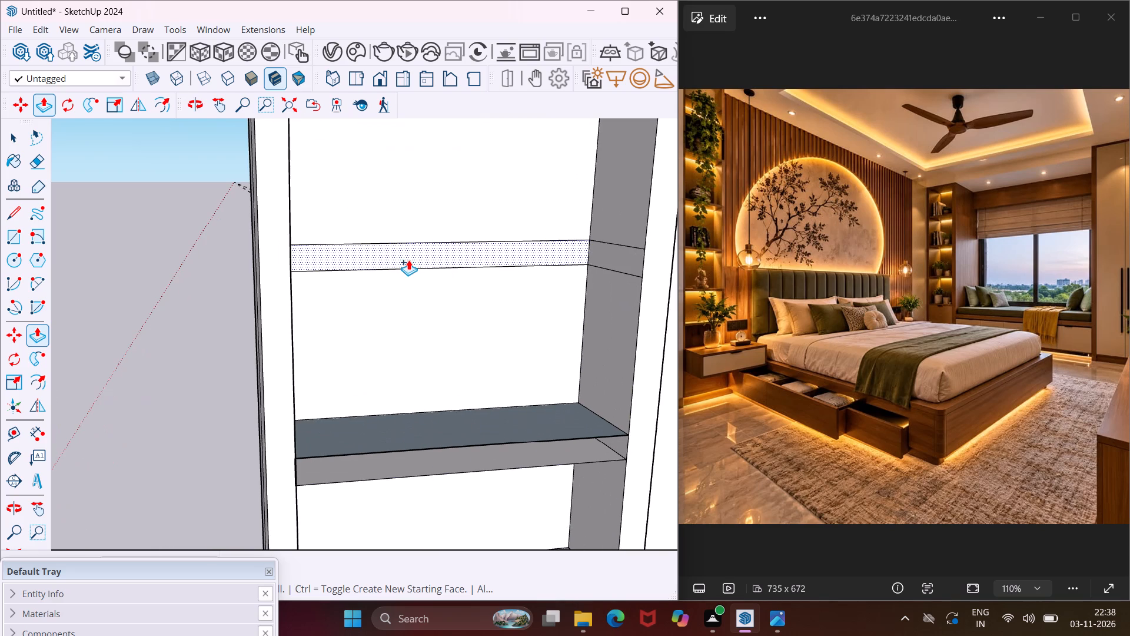
pyautogui.doubleClick(406, 259)
pyautogui.scroll(-3, 406, 259)
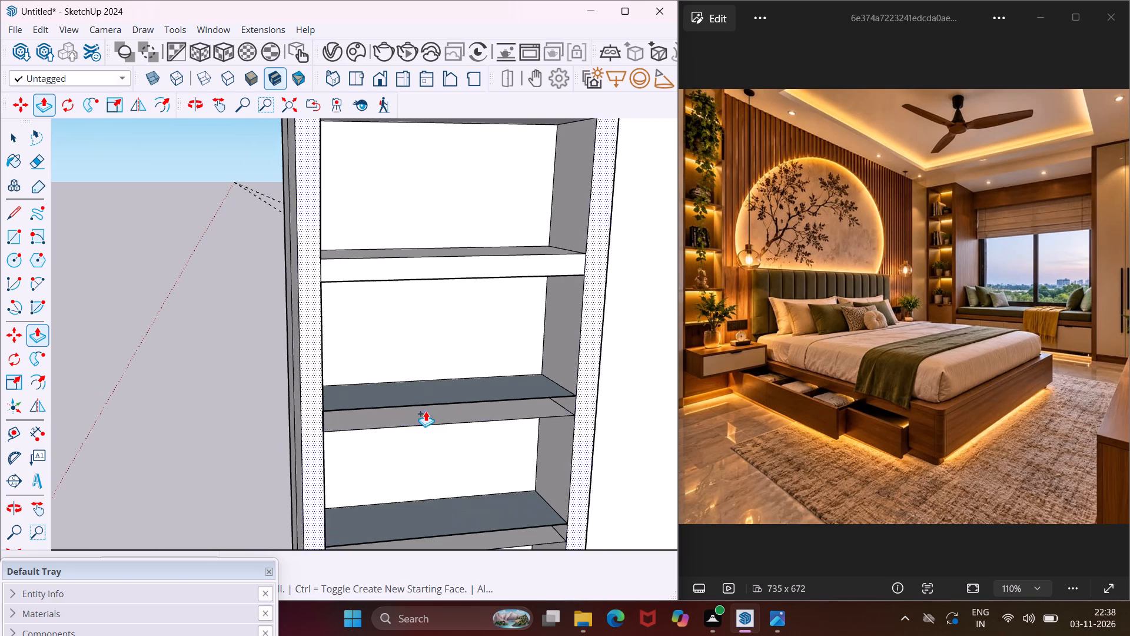
pyautogui.scroll(3, 421, 410)
pyautogui.moveTo(414, 418); pyautogui.dragTo(399, 375, button='middle')
pyautogui.scroll(4, 403, 410)
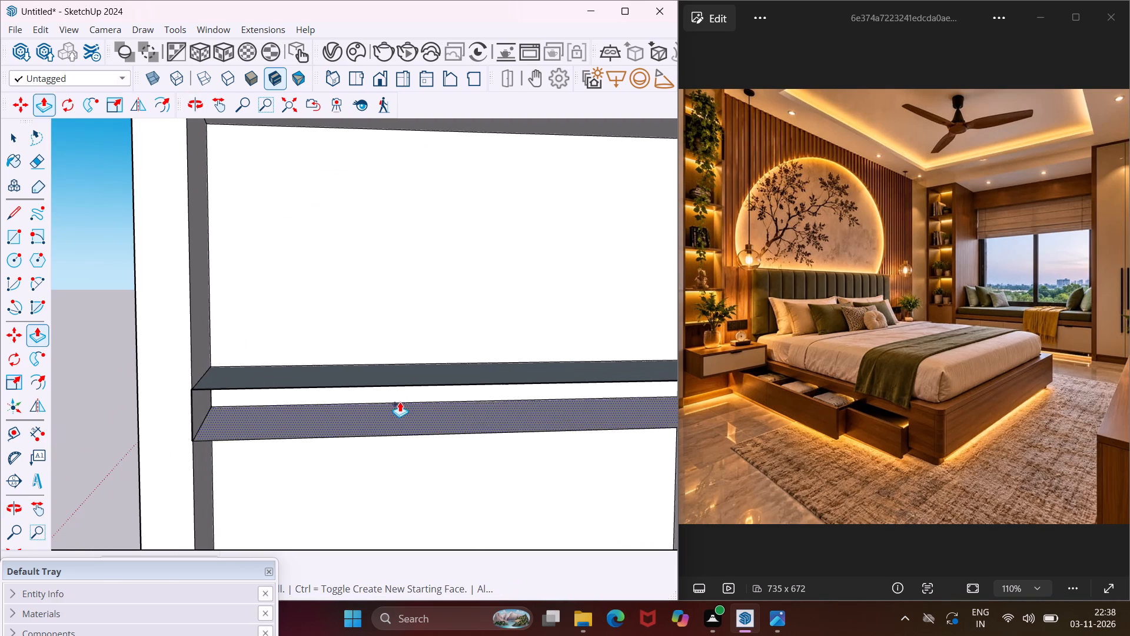
pyautogui.doubleClick(395, 396)
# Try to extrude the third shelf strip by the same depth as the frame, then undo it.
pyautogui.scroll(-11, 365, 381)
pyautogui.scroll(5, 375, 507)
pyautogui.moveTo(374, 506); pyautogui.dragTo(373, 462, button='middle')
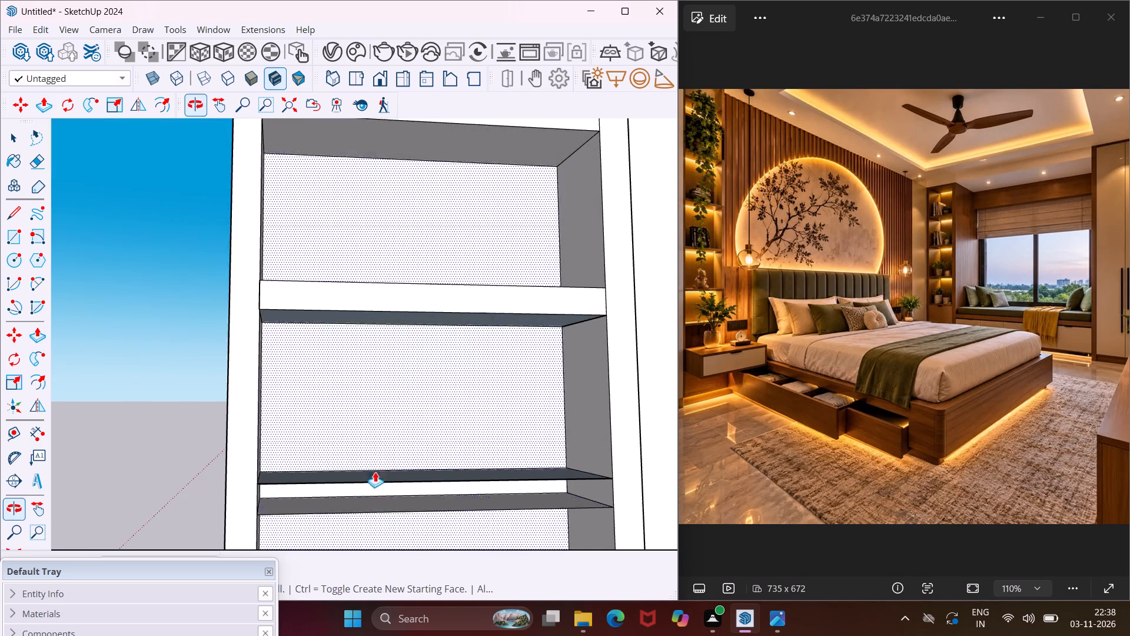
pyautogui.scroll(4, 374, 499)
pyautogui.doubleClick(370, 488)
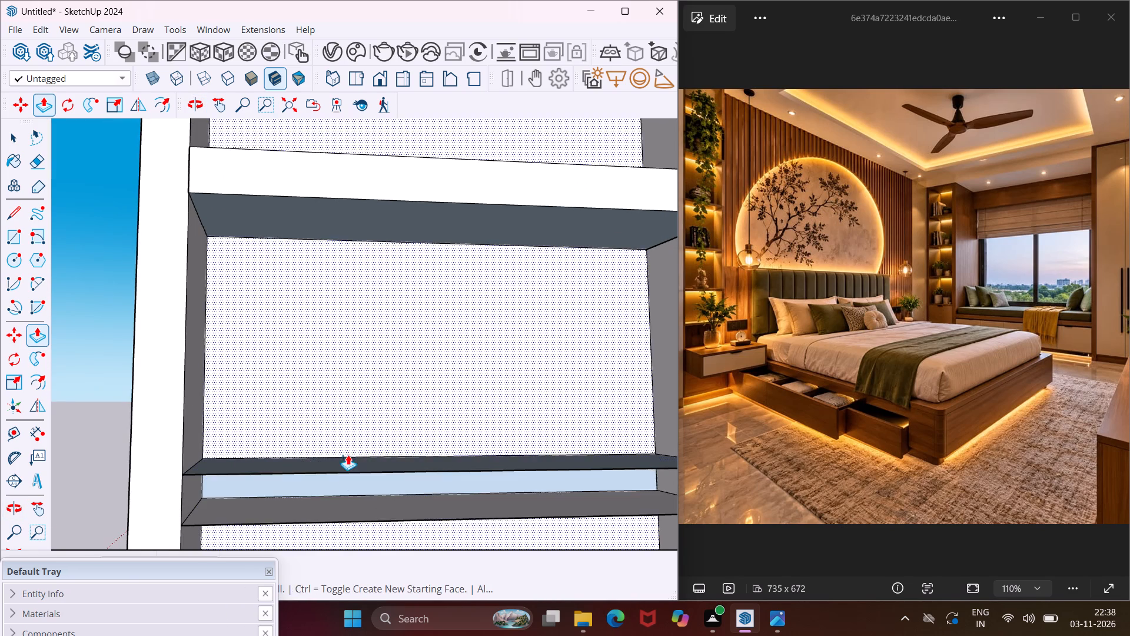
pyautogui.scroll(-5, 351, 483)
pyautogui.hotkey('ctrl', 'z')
# Push/Pull the third shelf strip outward until it is flush with the frame's front face.
pyautogui.scroll(3, 358, 484)
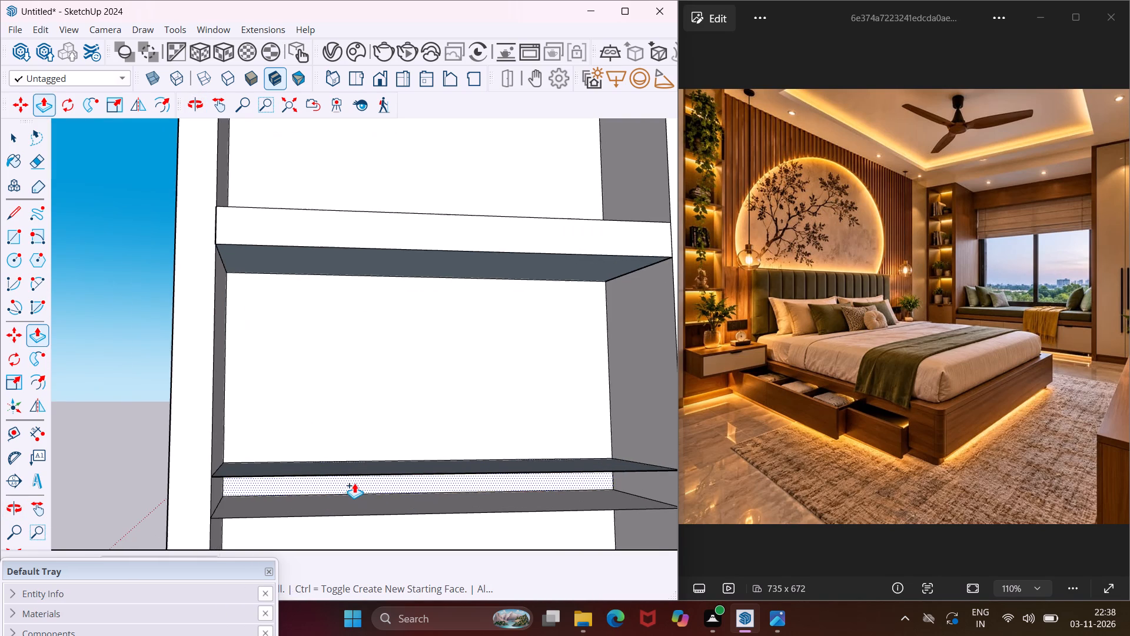
pyautogui.click(354, 483)
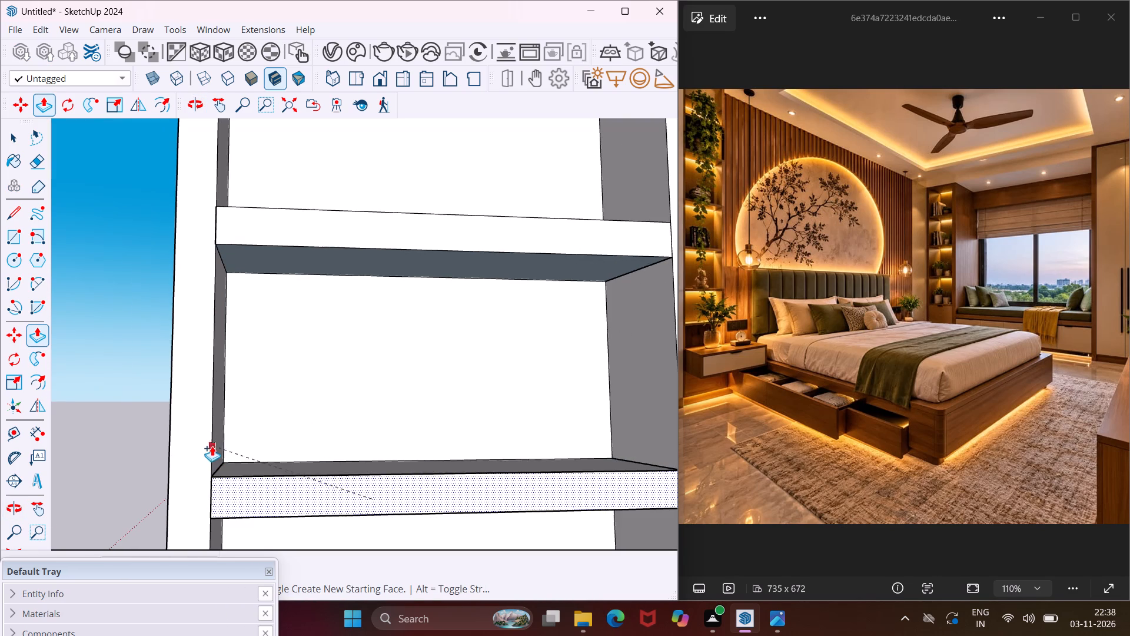
pyautogui.click(208, 437)
# Close the open third shelf by pulling its upper face down to the level of its lower face.
pyautogui.scroll(-5, 232, 425)
pyautogui.scroll(3, 254, 475)
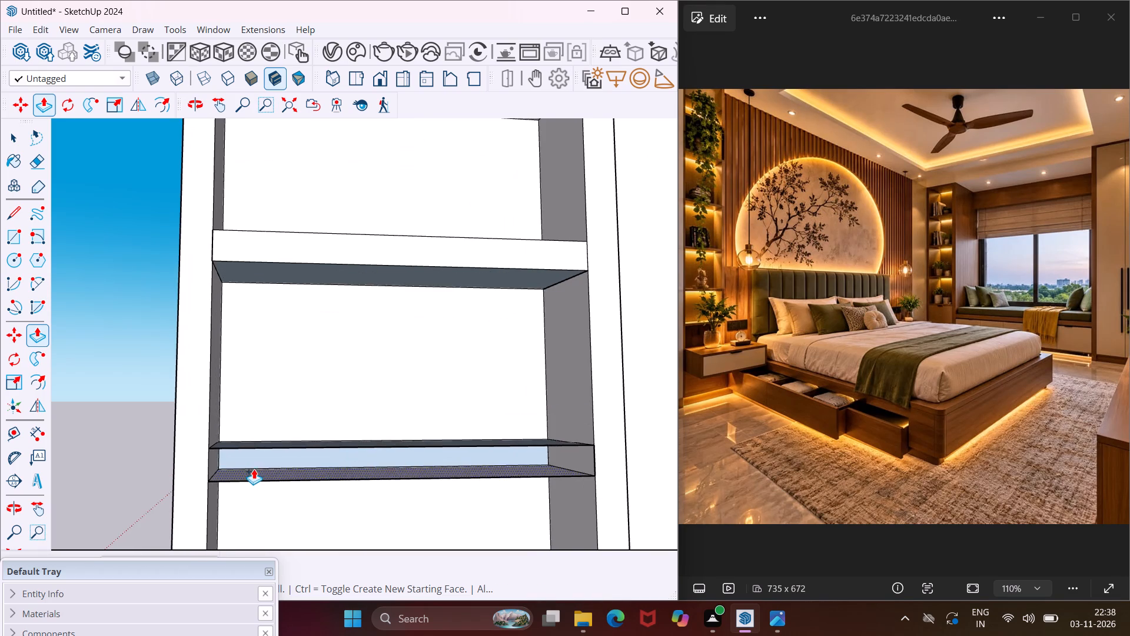
pyautogui.moveTo(254, 467); pyautogui.dragTo(311, 413, button='middle')
pyautogui.scroll(3, 309, 435)
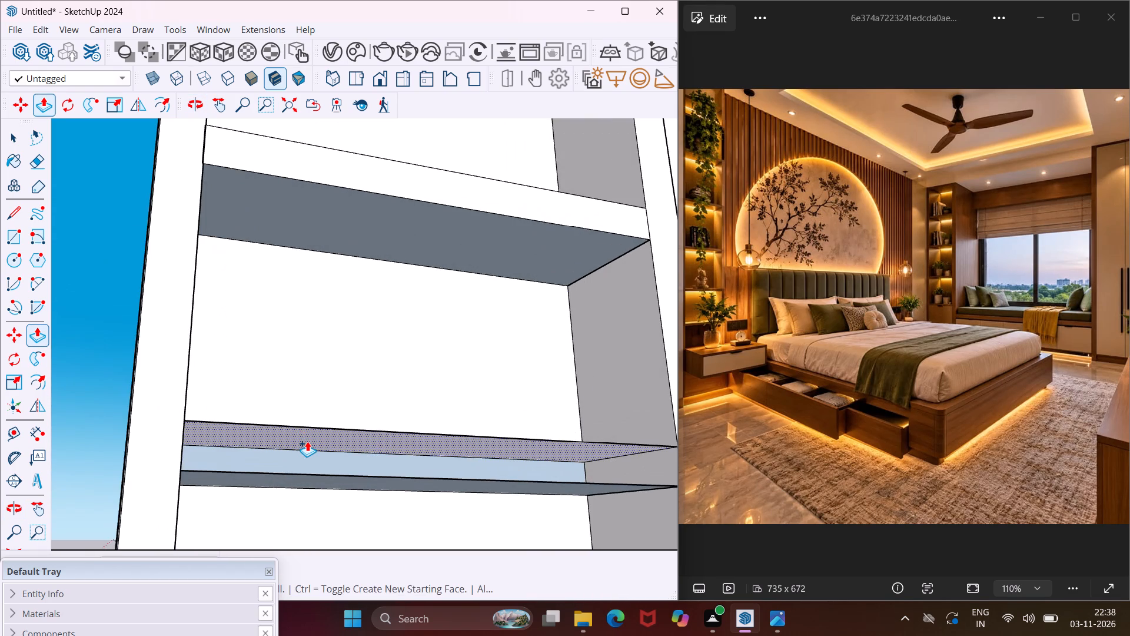
pyautogui.click(307, 441)
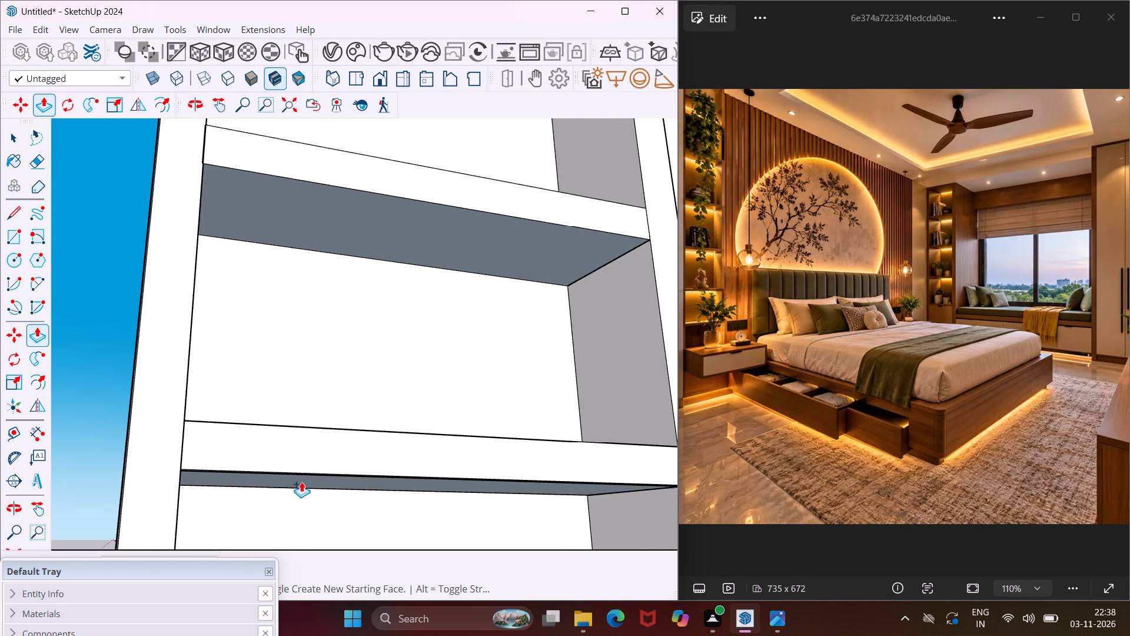
pyautogui.scroll(3, 301, 482)
pyautogui.moveTo(292, 479); pyautogui.dragTo(181, 479, button='middle')
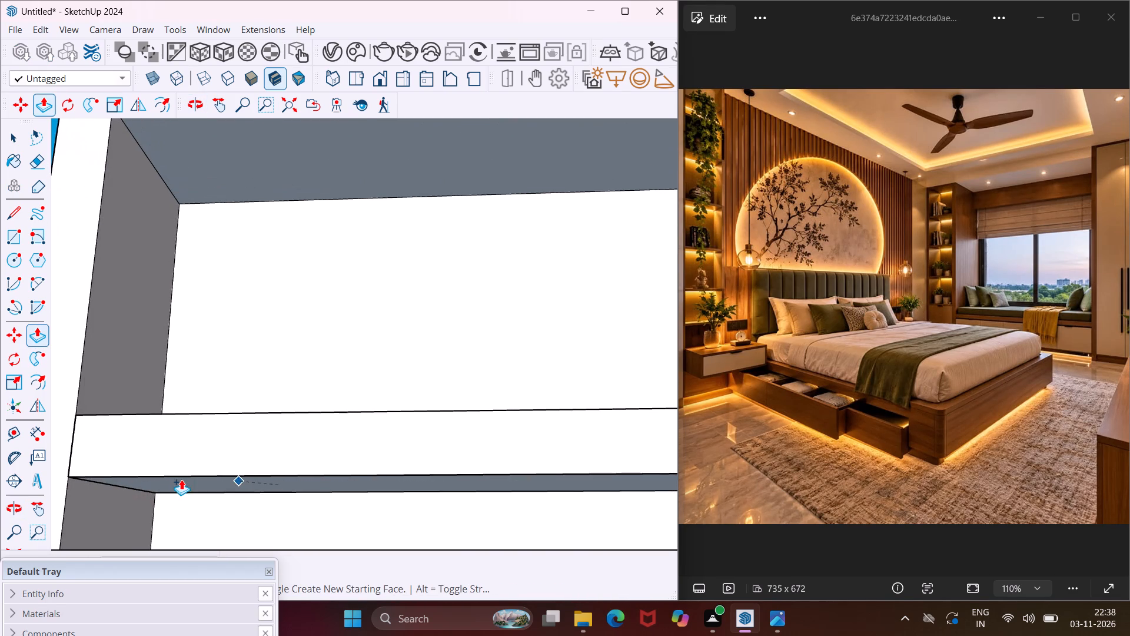
pyautogui.click(181, 479)
# Close the open second shelf by pushing its upper face down to the level of its lower edge.
pyautogui.moveTo(217, 461); pyautogui.dragTo(367, 486, button='middle')
pyautogui.scroll(-2, 363, 486)
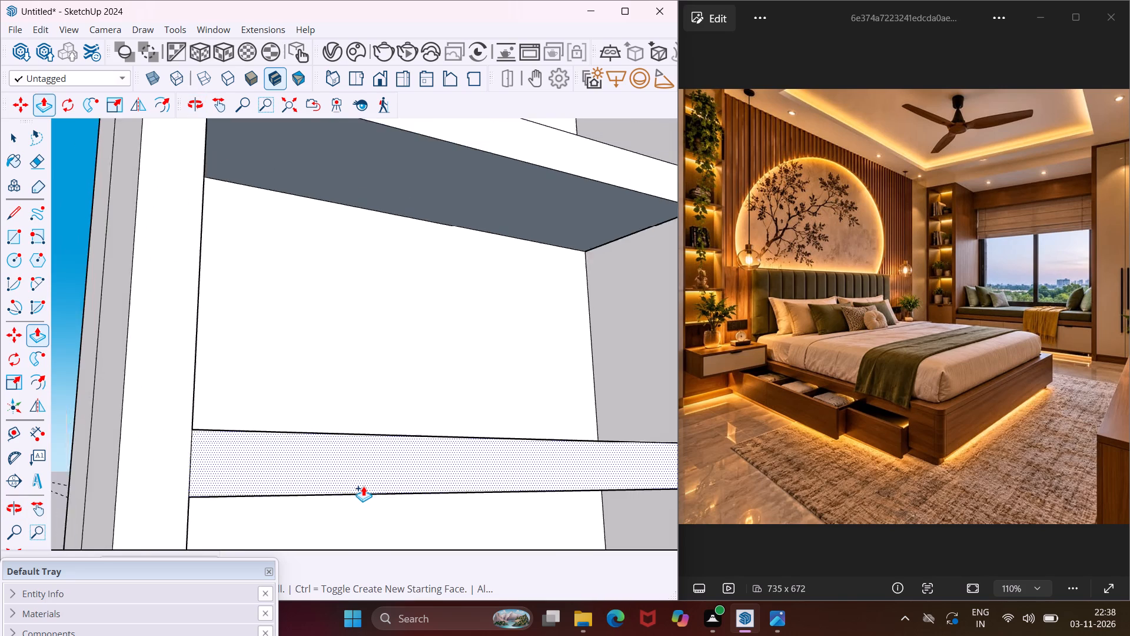
pyautogui.scroll(-3, 363, 486)
pyautogui.moveTo(431, 256); pyautogui.dragTo(377, 428, button='middle')
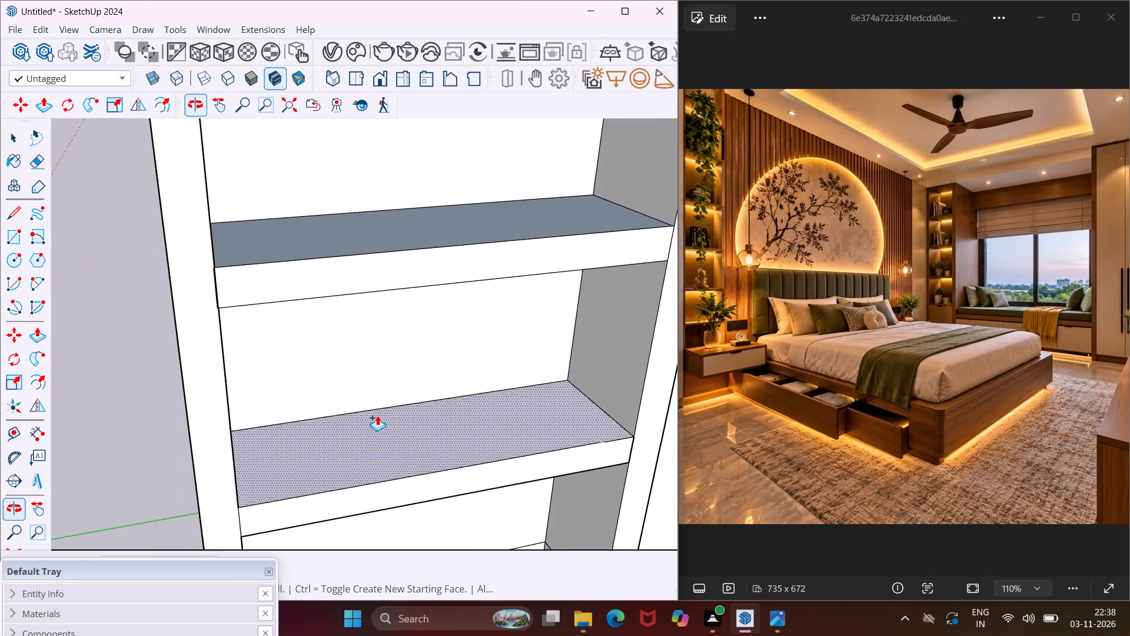
pyautogui.scroll(2, 400, 260)
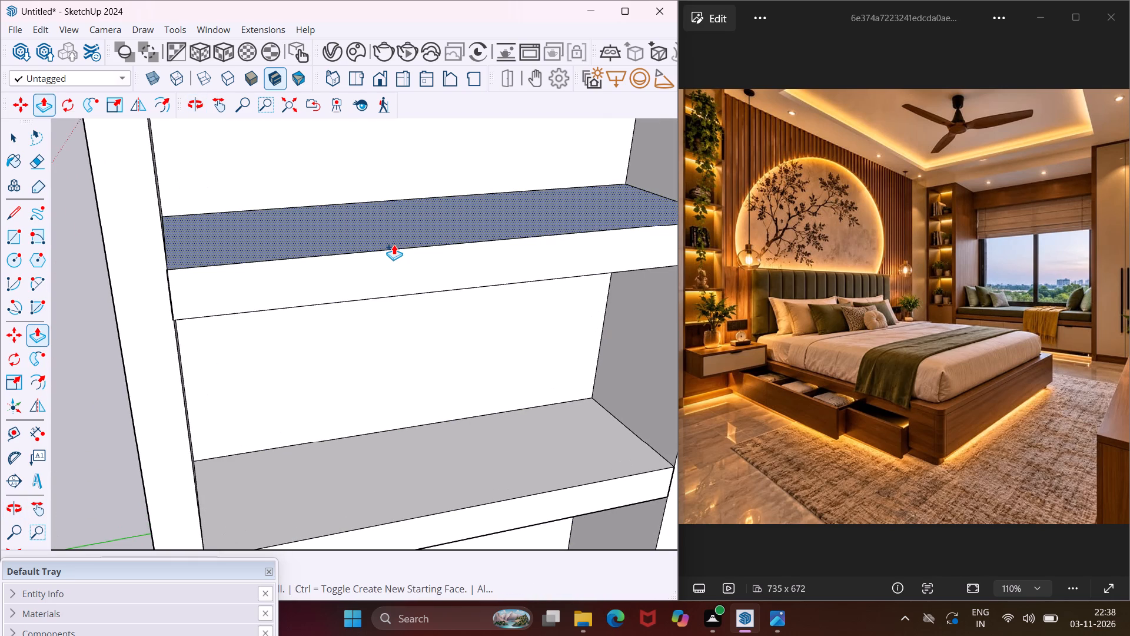
pyautogui.click(394, 244)
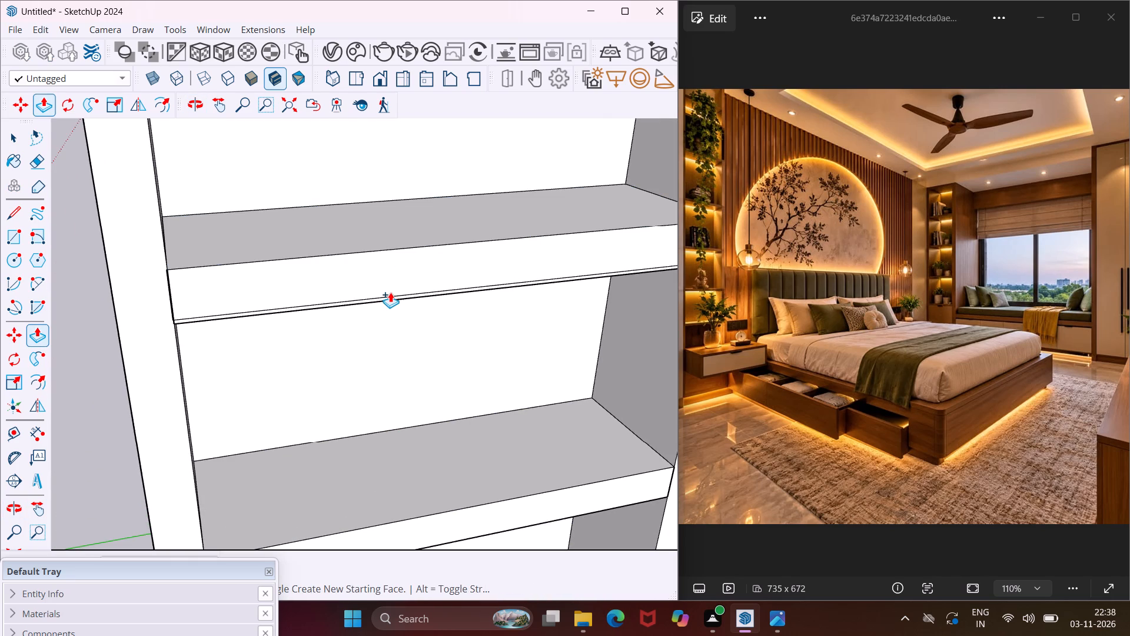
pyautogui.moveTo(390, 293); pyautogui.dragTo(503, 139, button='middle')
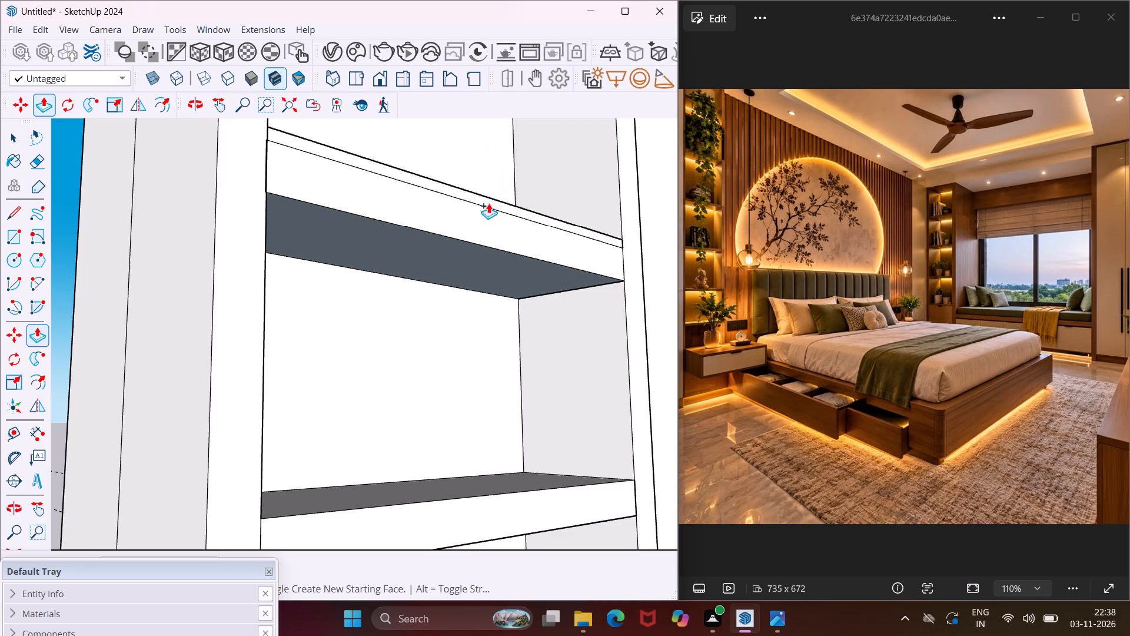
pyautogui.scroll(6, 483, 254)
pyautogui.click(477, 248)
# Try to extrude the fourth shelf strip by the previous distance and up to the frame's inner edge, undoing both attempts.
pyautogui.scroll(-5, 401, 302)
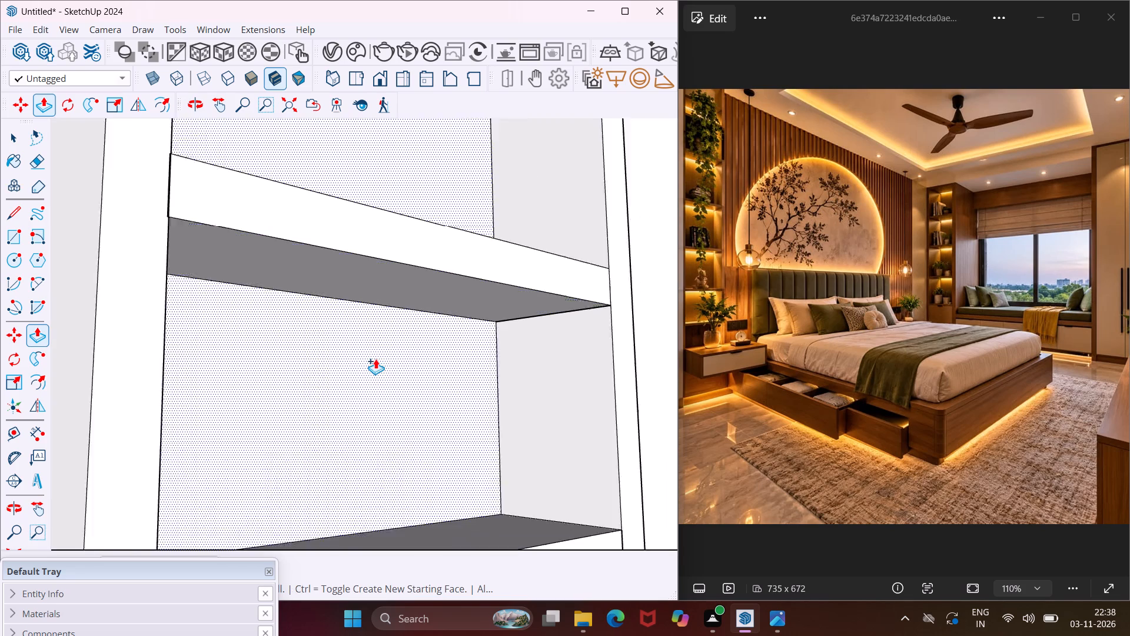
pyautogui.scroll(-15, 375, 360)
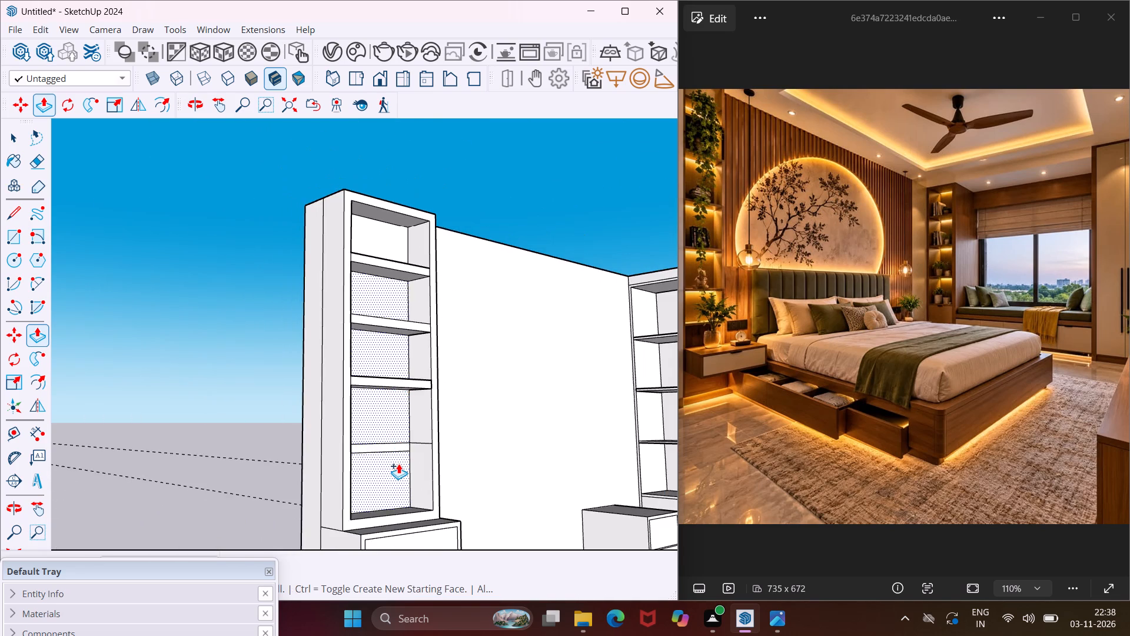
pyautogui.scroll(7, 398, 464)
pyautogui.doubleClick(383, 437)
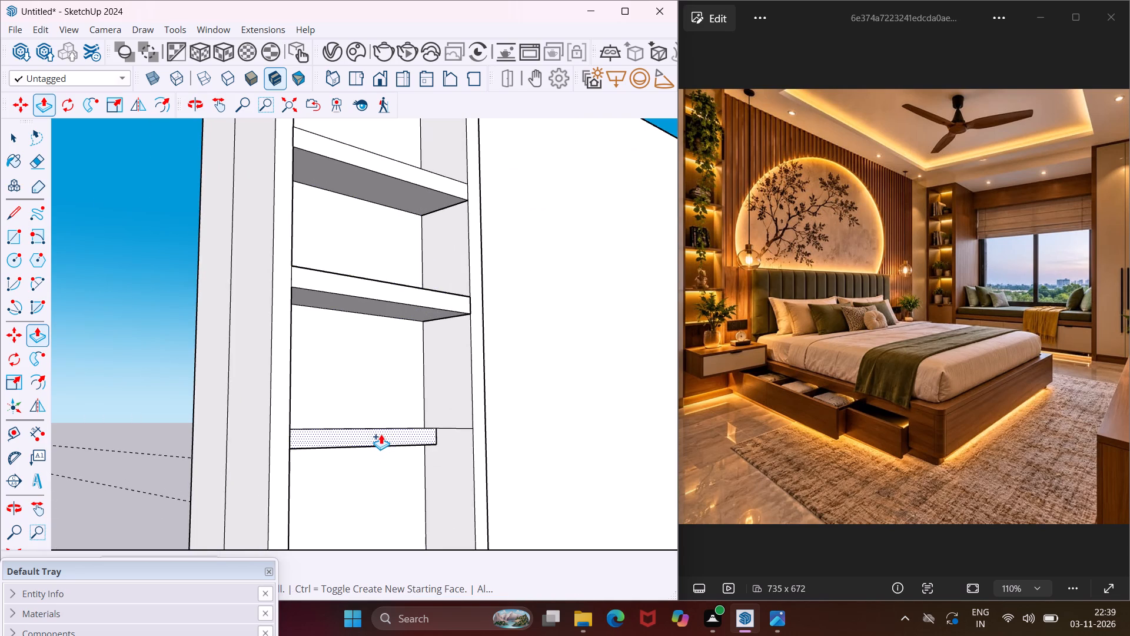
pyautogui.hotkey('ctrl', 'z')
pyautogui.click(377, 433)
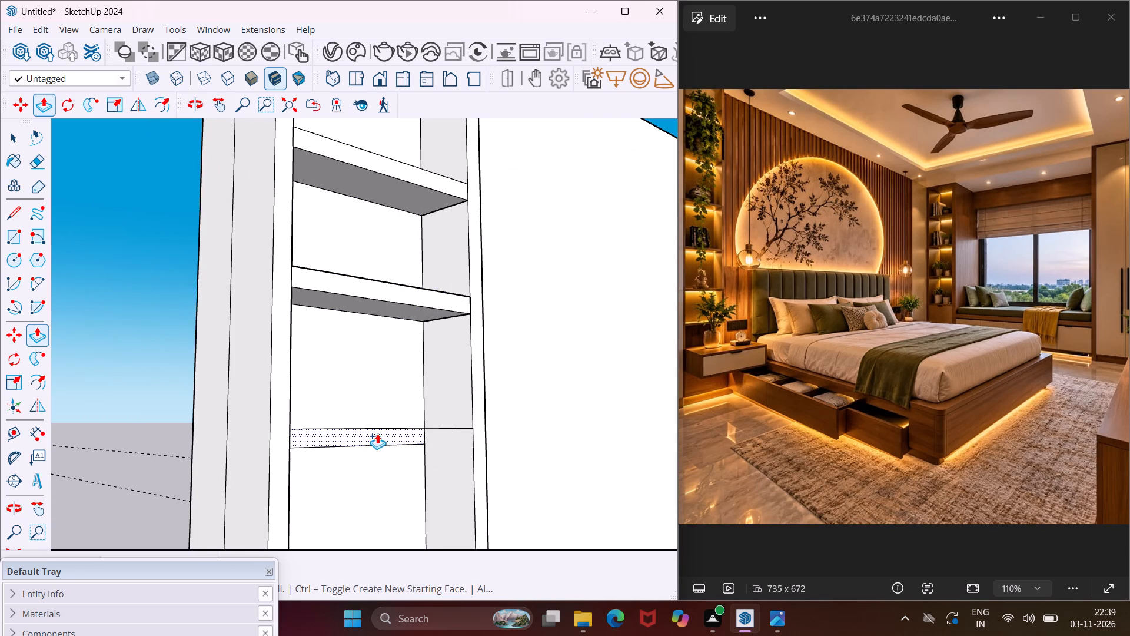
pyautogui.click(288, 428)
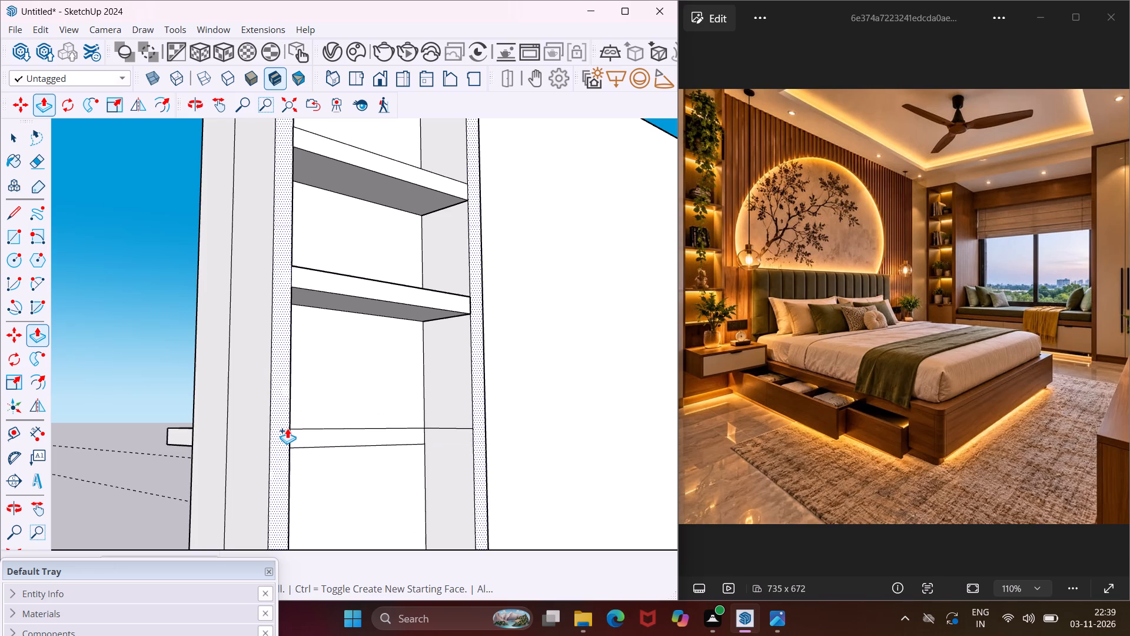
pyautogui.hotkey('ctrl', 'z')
# Push/Pull the fourth shelf strip outward until it is flush with the frame's front face.
pyautogui.click(307, 437)
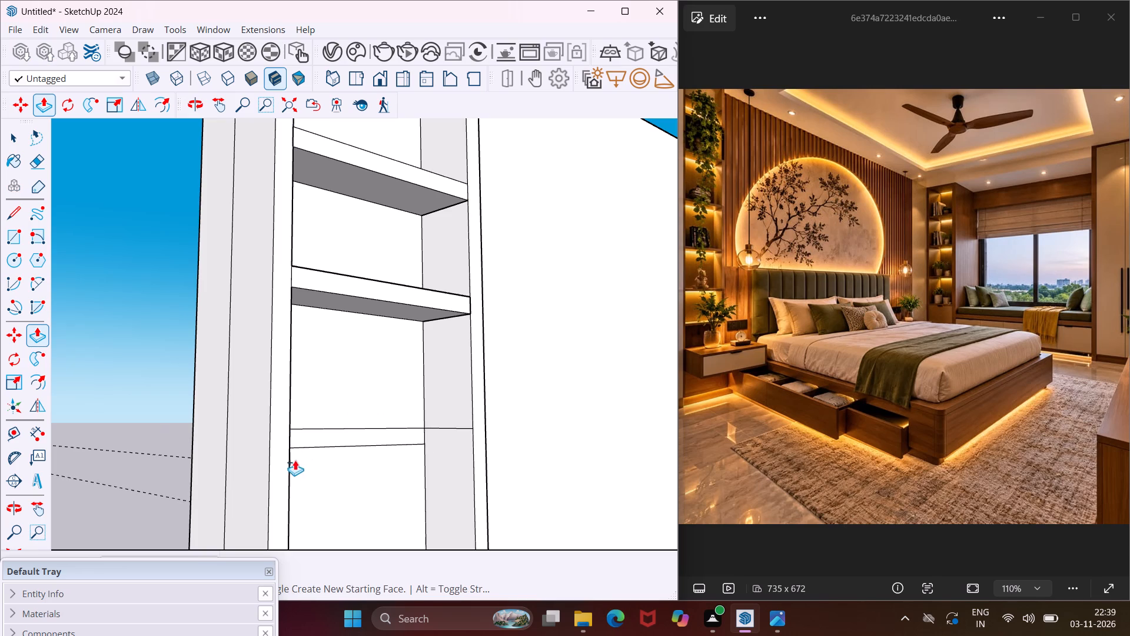
pyautogui.click(282, 480)
pyautogui.moveTo(294, 446); pyautogui.dragTo(235, 396, button='middle')
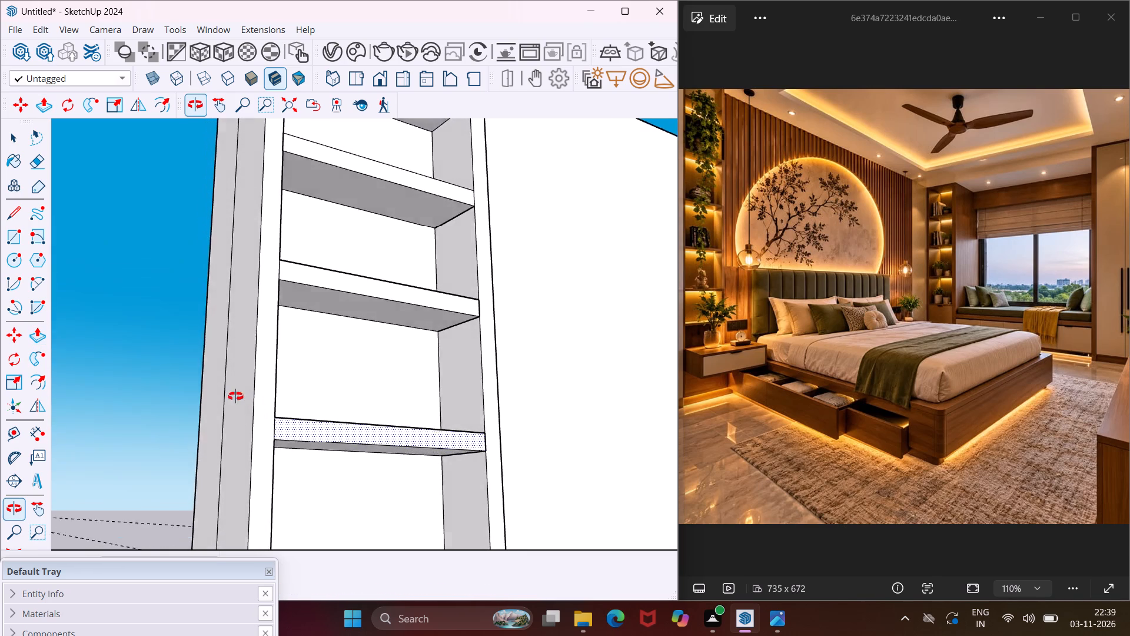
pyautogui.moveTo(235, 396); pyautogui.dragTo(216, 375, button='middle')
pyautogui.scroll(-8, 253, 383)
pyautogui.moveTo(277, 412); pyautogui.dragTo(298, 443, button='middle')
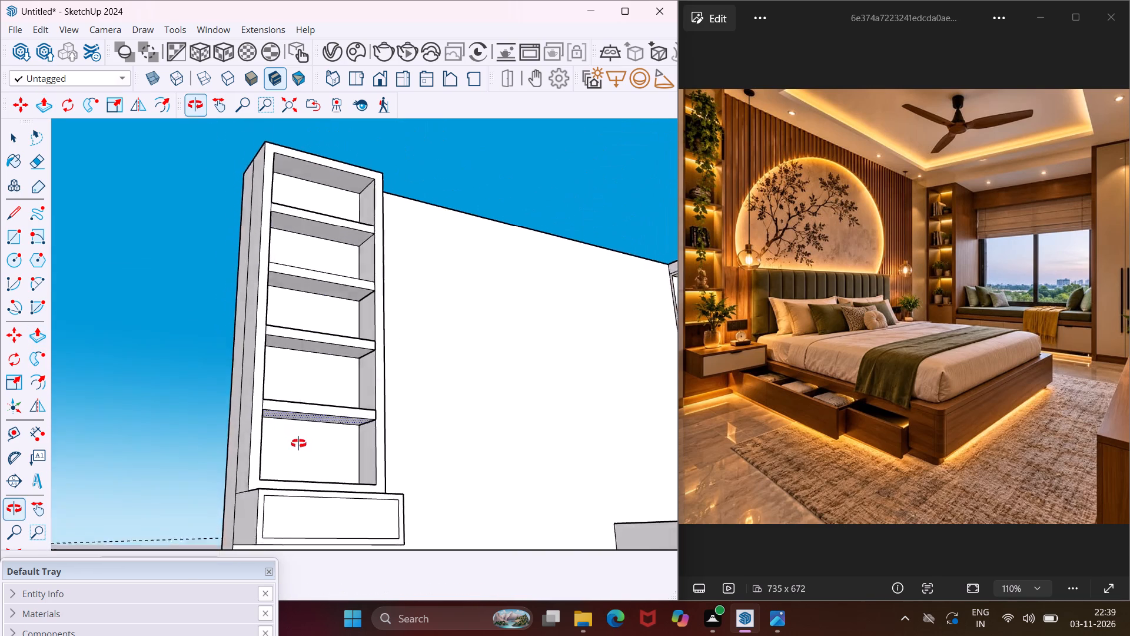
pyautogui.moveTo(298, 443); pyautogui.dragTo(348, 500, button='middle')
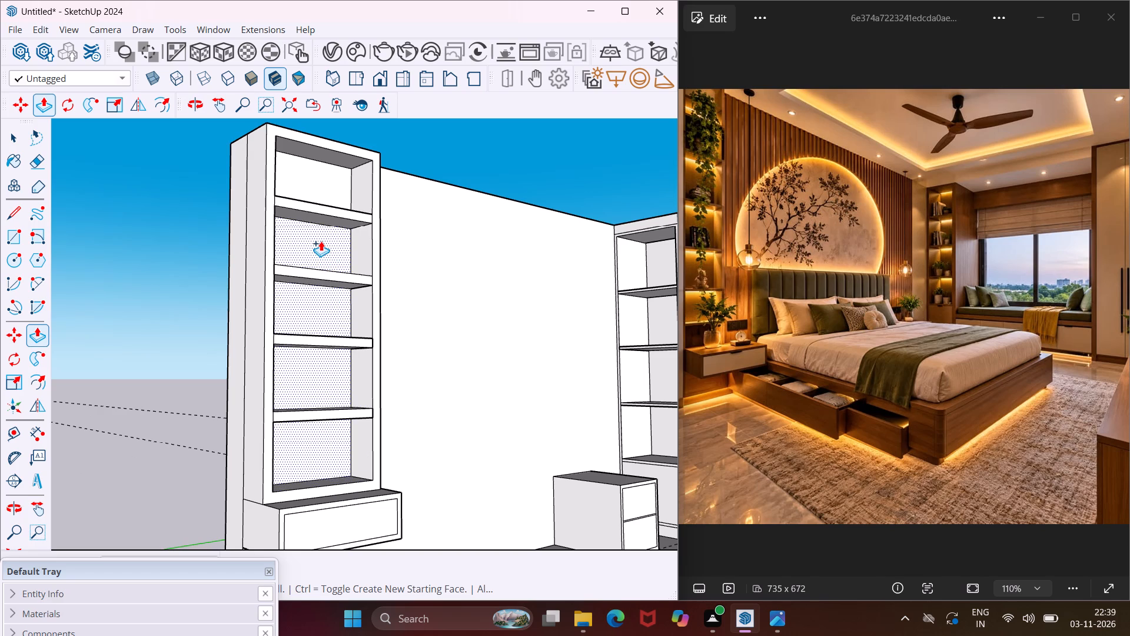
pyautogui.press('Escape')
pyautogui.press('space')
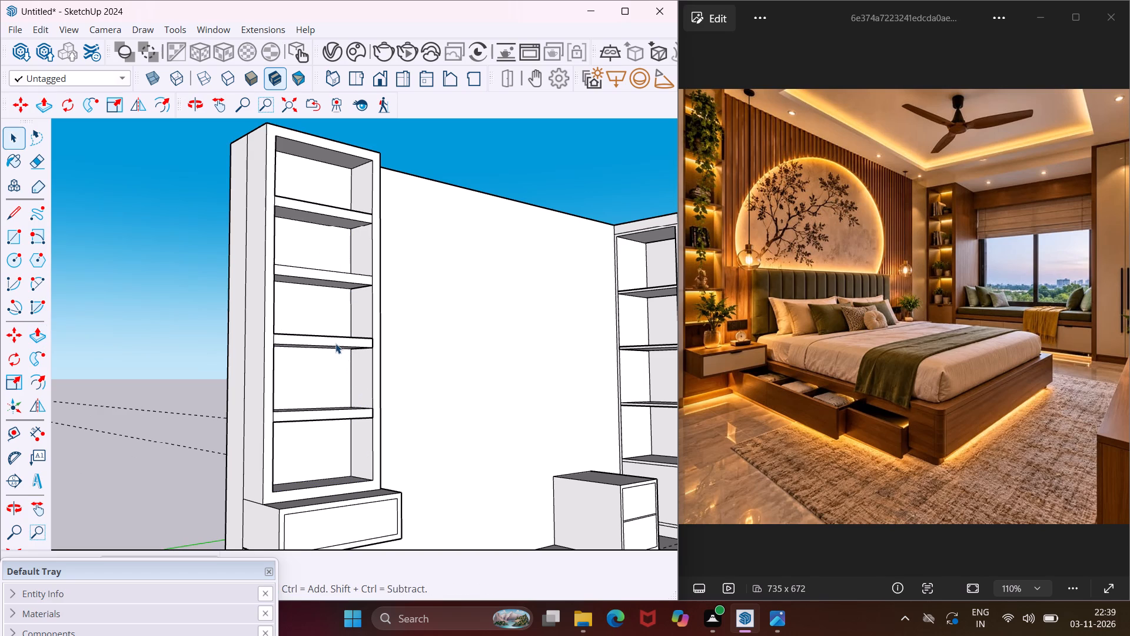
# Thin the top shelf by pushing its upper face down to about half of the shelf's thickness.
pyautogui.scroll(4, 335, 343)
pyautogui.moveTo(338, 395); pyautogui.dragTo(310, 458, button='middle')
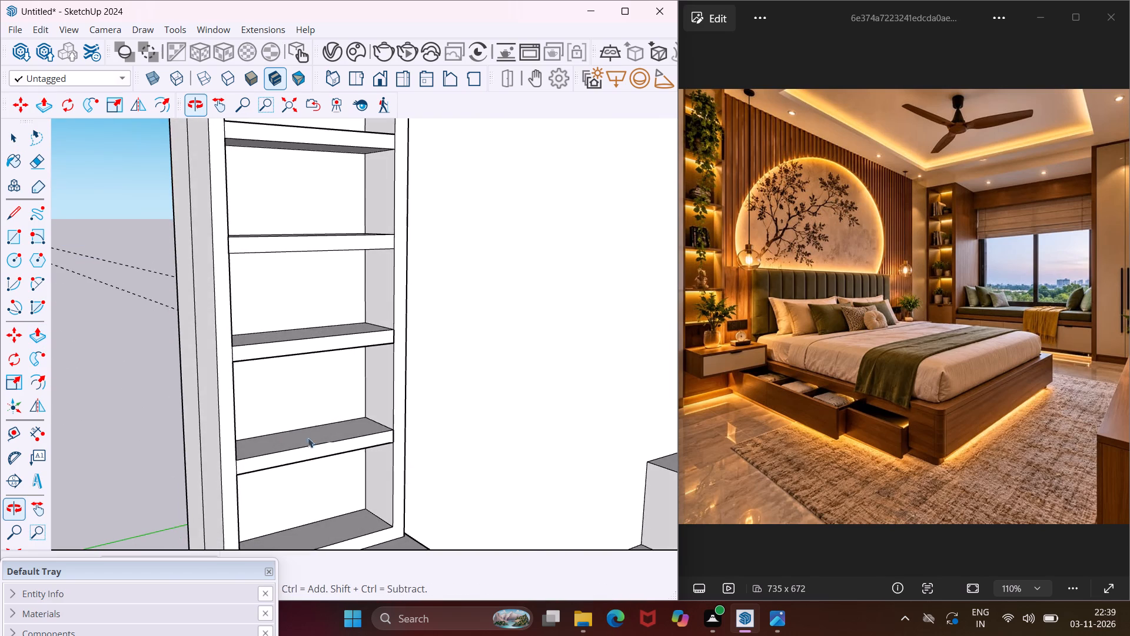
pyautogui.scroll(-5, 301, 370)
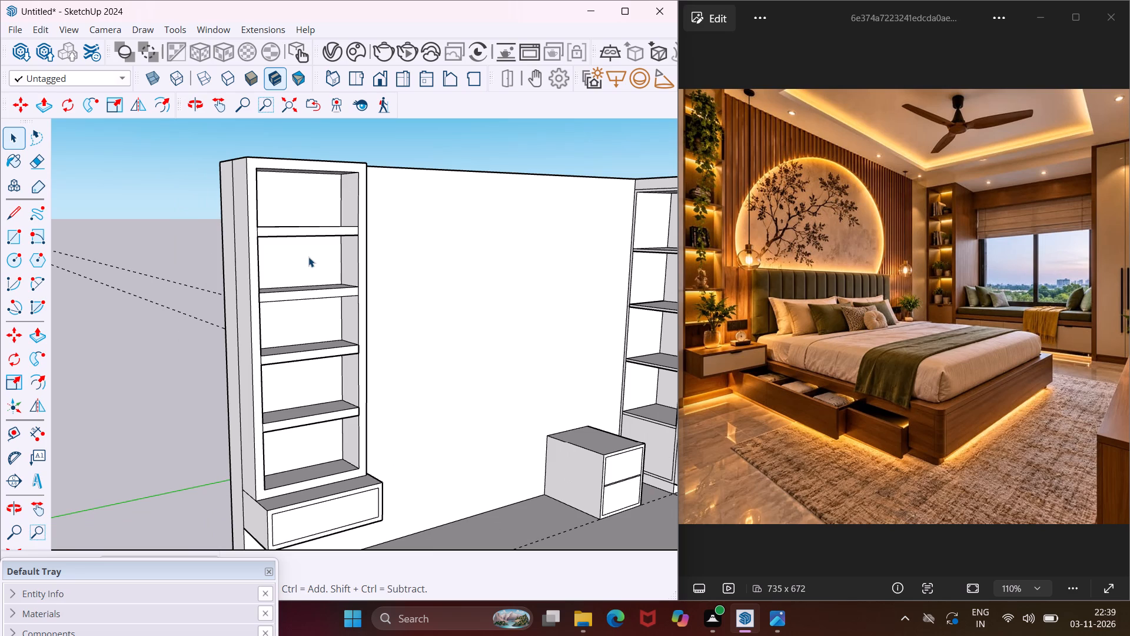
pyautogui.scroll(8, 317, 216)
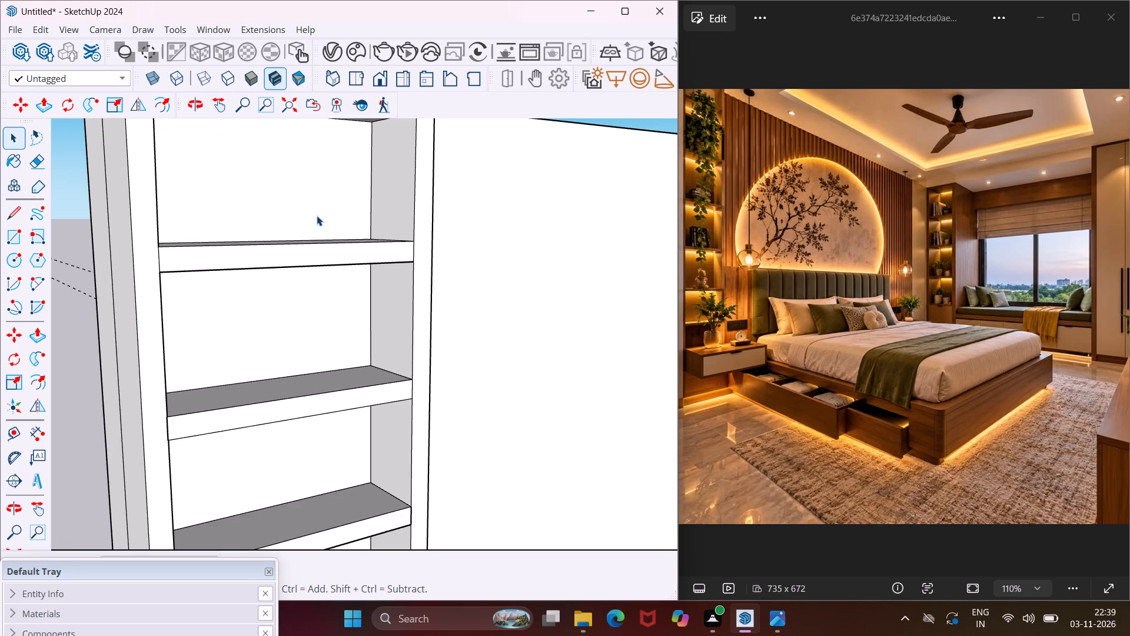
pyautogui.moveTo(317, 216); pyautogui.dragTo(321, 289, button='middle')
pyautogui.scroll(-6, 326, 226)
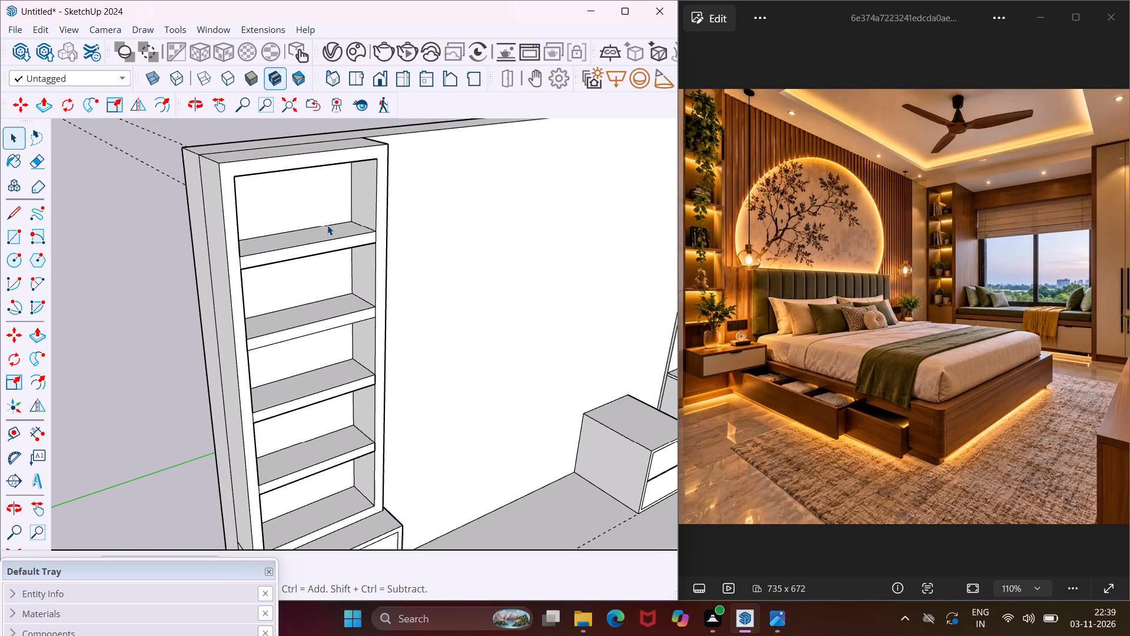
pyautogui.scroll(9, 328, 226)
pyautogui.click(335, 241)
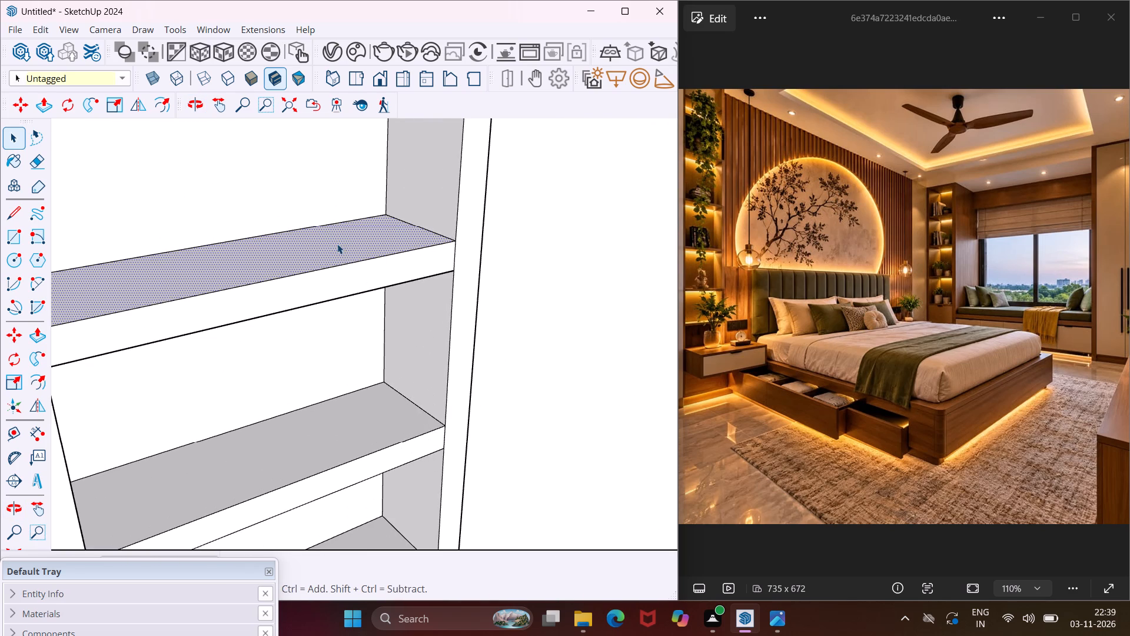
pyautogui.press('p')
pyautogui.click(333, 239)
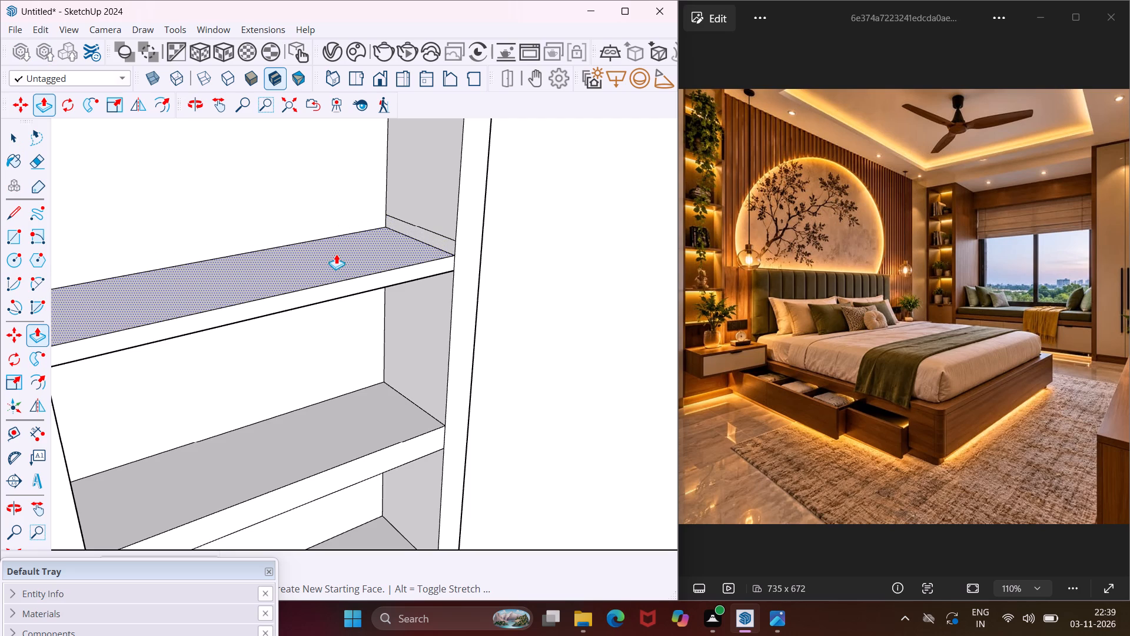
pyautogui.click(336, 256)
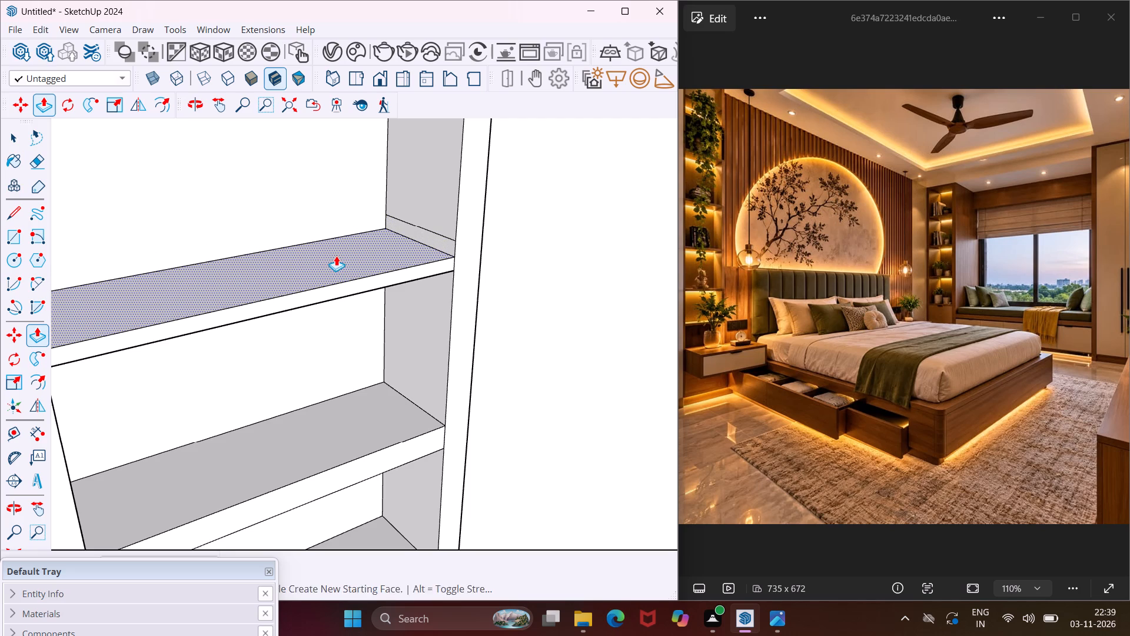
pyautogui.press('Escape')
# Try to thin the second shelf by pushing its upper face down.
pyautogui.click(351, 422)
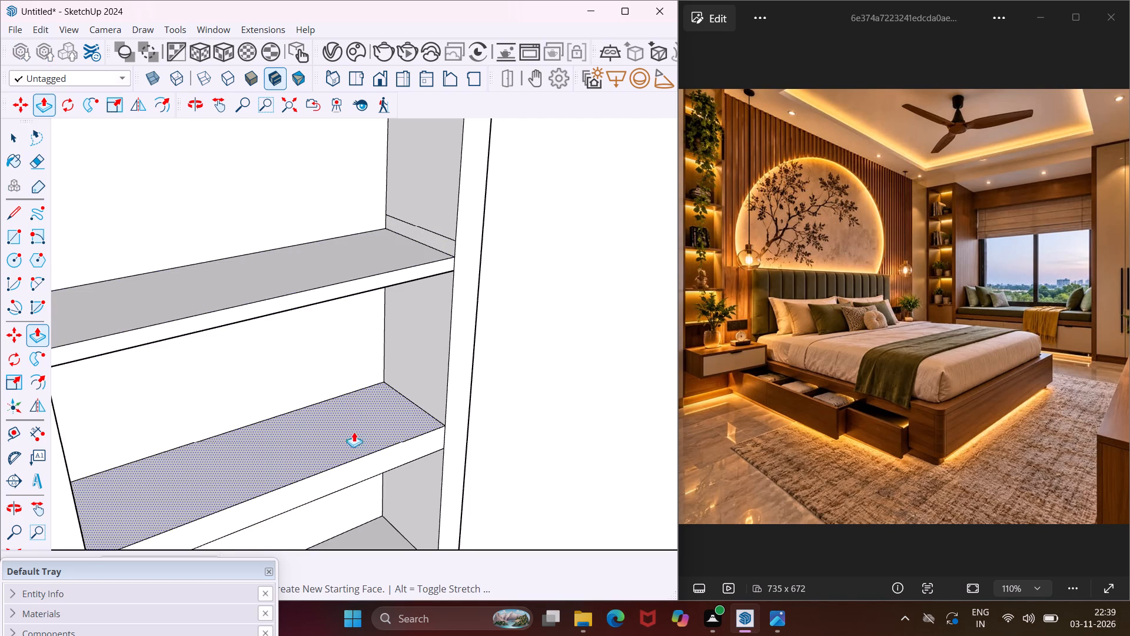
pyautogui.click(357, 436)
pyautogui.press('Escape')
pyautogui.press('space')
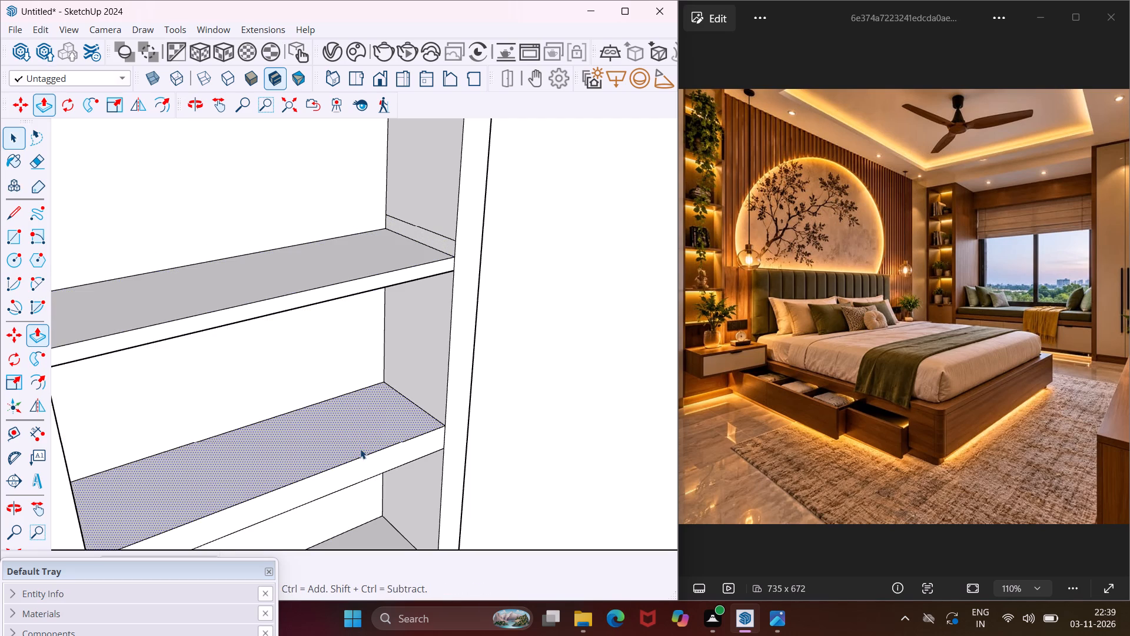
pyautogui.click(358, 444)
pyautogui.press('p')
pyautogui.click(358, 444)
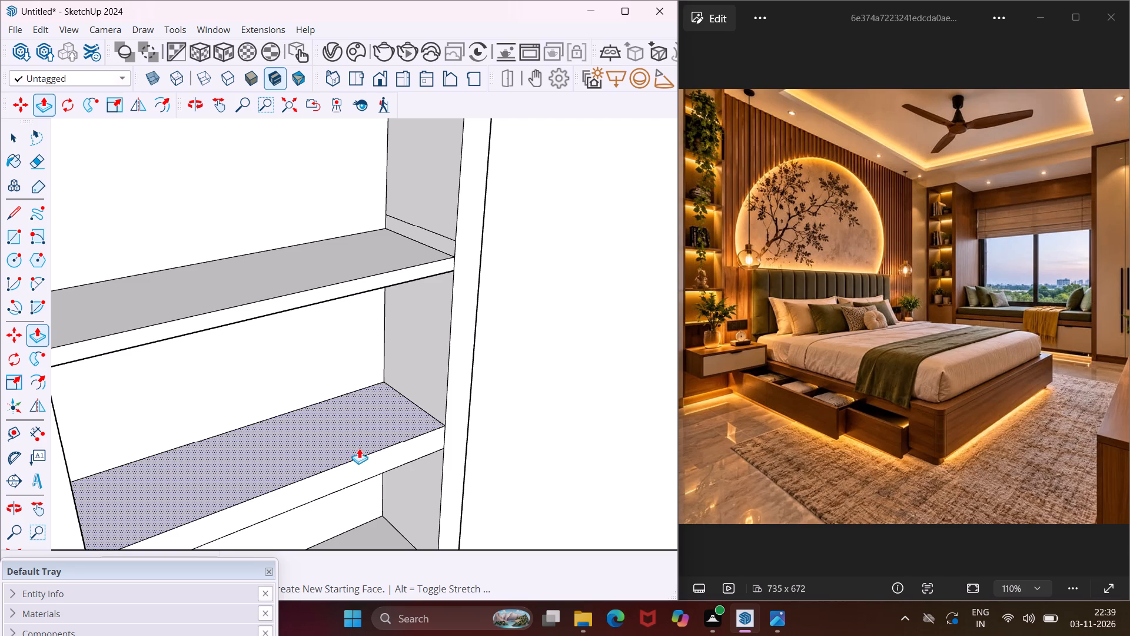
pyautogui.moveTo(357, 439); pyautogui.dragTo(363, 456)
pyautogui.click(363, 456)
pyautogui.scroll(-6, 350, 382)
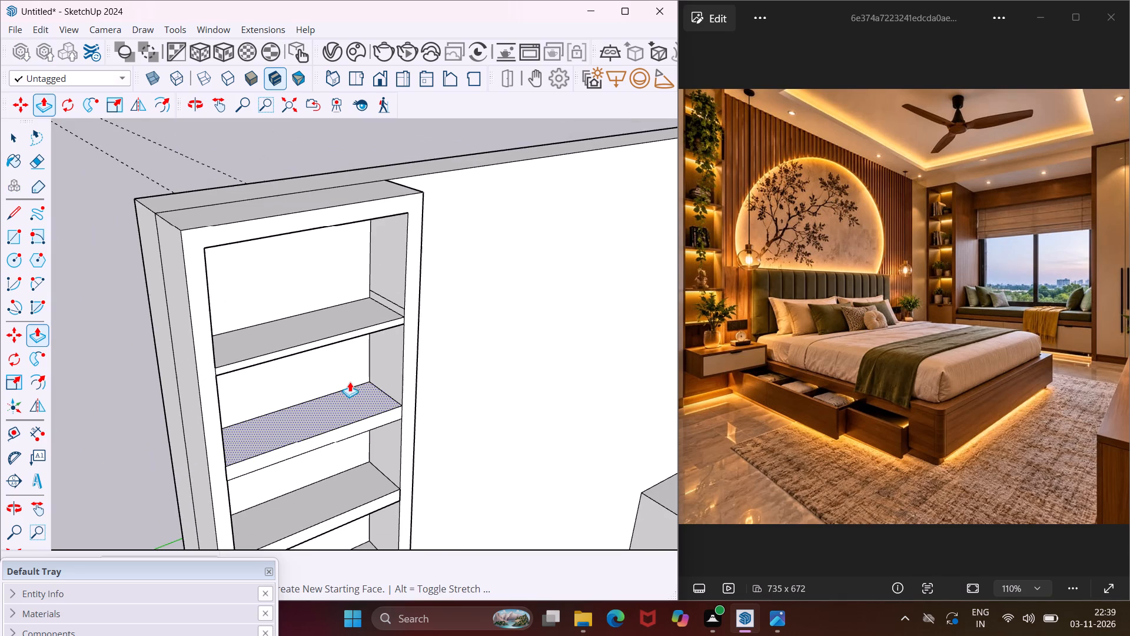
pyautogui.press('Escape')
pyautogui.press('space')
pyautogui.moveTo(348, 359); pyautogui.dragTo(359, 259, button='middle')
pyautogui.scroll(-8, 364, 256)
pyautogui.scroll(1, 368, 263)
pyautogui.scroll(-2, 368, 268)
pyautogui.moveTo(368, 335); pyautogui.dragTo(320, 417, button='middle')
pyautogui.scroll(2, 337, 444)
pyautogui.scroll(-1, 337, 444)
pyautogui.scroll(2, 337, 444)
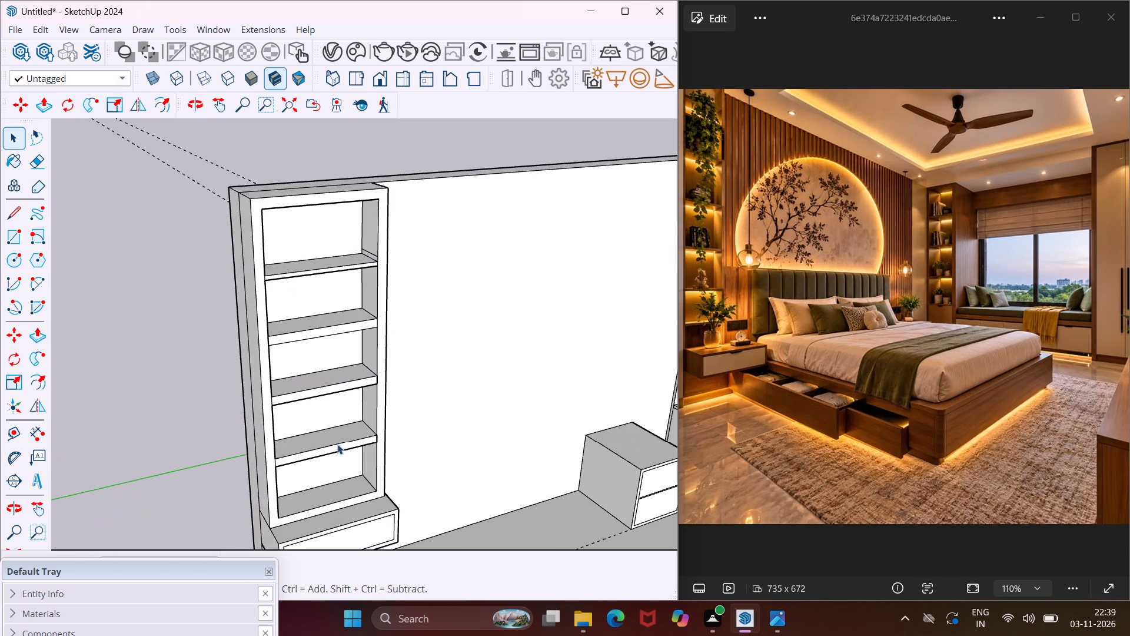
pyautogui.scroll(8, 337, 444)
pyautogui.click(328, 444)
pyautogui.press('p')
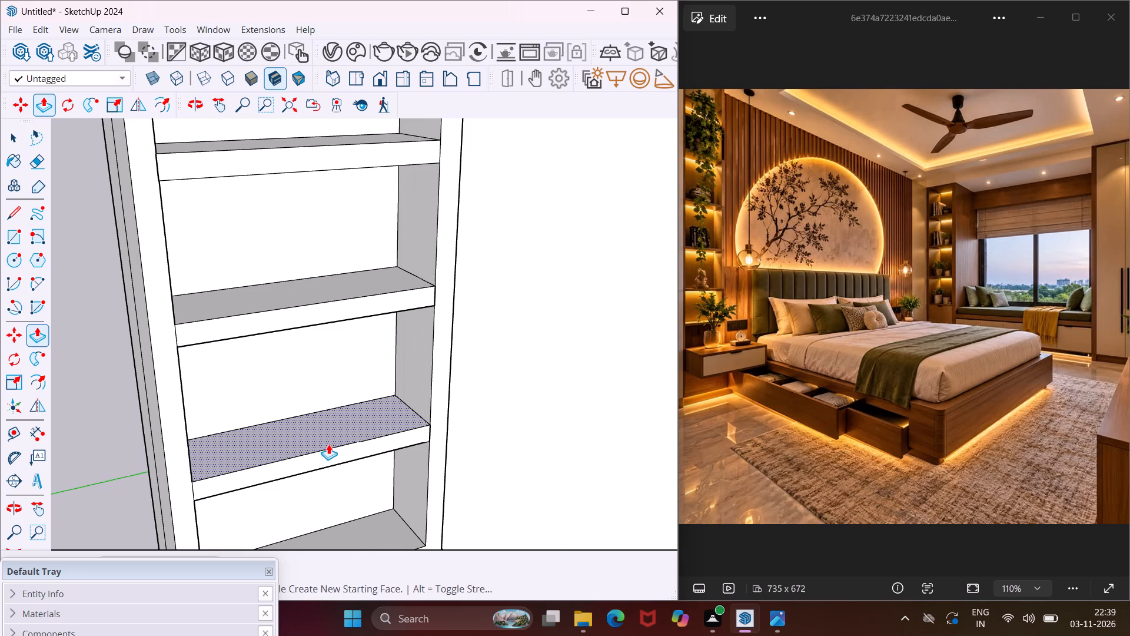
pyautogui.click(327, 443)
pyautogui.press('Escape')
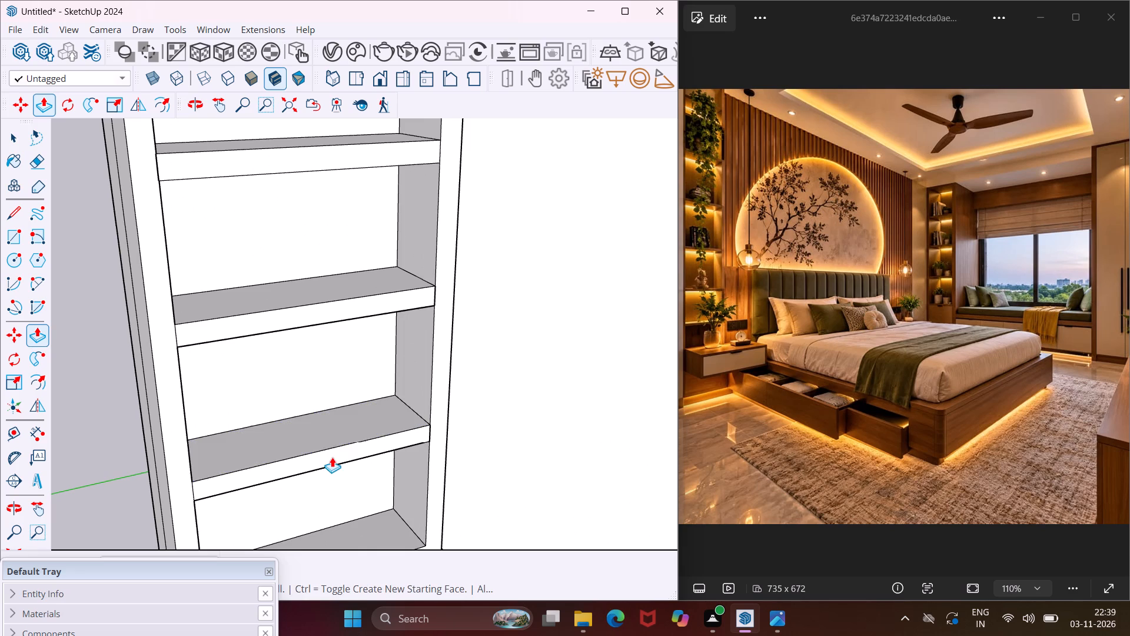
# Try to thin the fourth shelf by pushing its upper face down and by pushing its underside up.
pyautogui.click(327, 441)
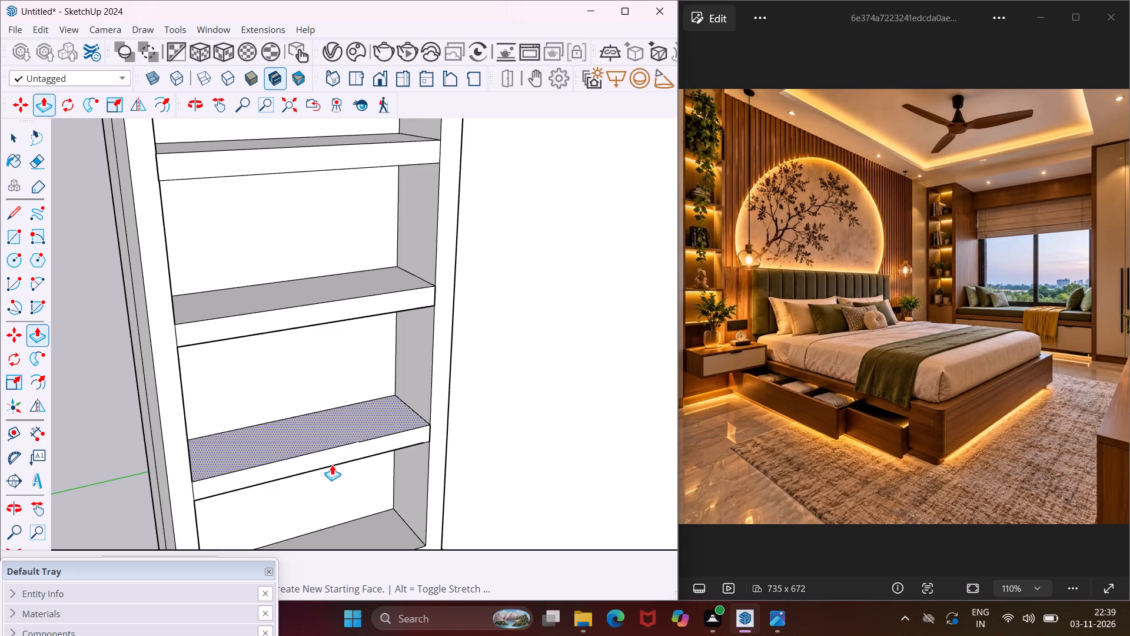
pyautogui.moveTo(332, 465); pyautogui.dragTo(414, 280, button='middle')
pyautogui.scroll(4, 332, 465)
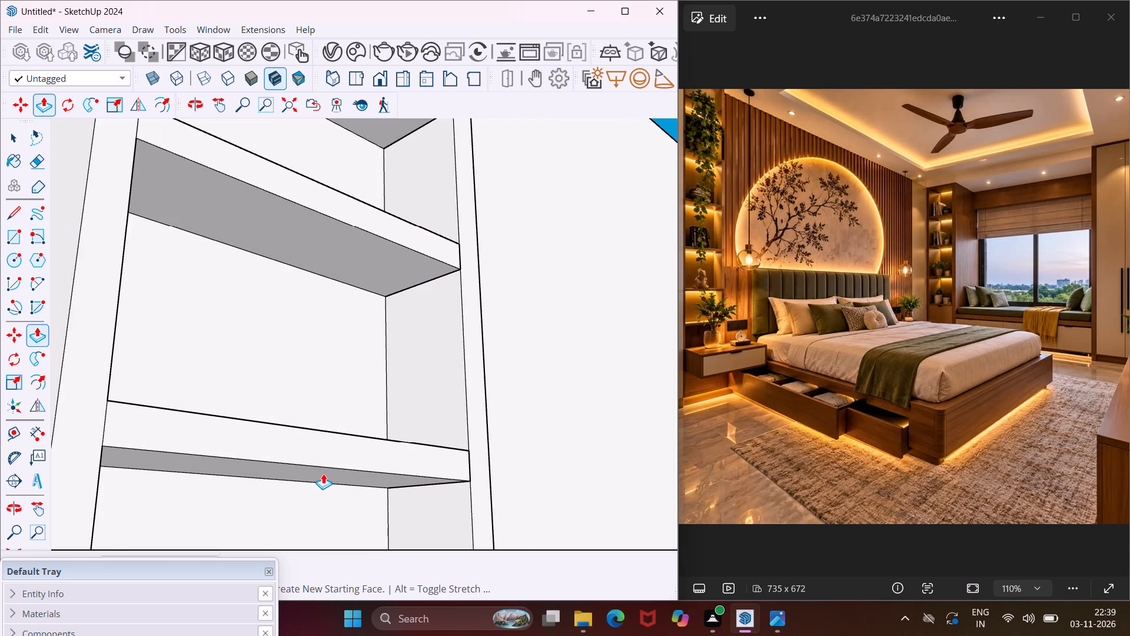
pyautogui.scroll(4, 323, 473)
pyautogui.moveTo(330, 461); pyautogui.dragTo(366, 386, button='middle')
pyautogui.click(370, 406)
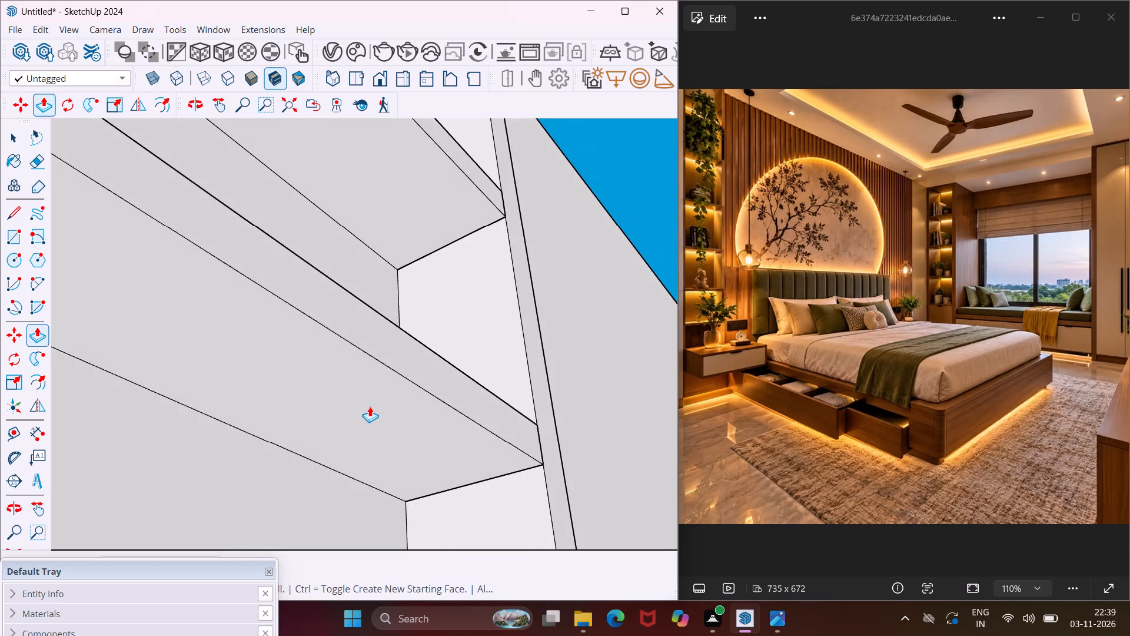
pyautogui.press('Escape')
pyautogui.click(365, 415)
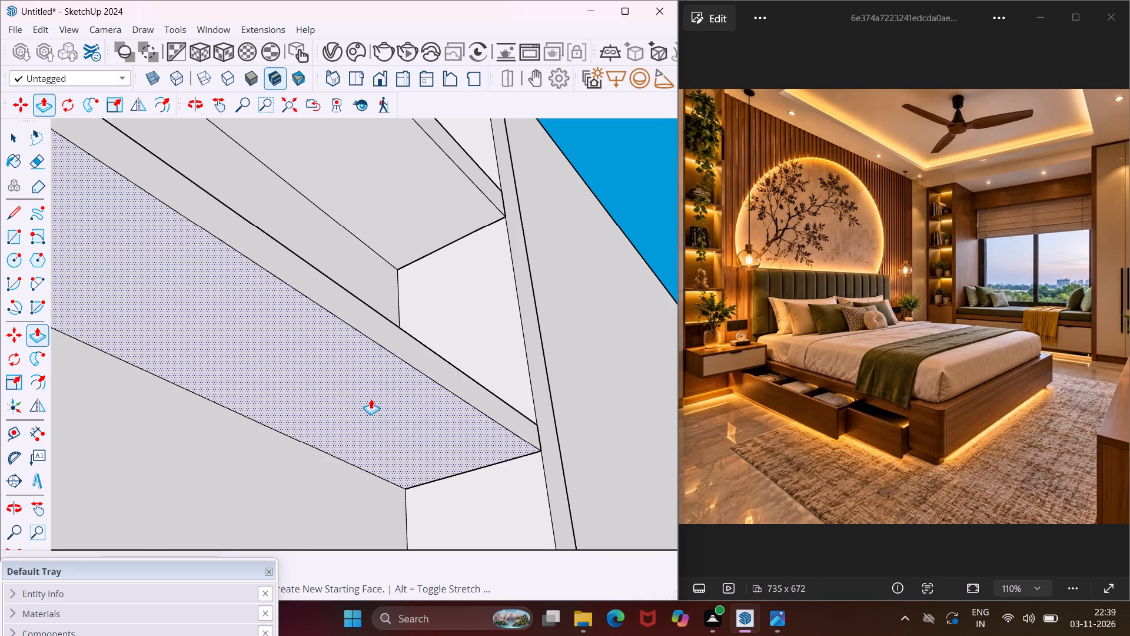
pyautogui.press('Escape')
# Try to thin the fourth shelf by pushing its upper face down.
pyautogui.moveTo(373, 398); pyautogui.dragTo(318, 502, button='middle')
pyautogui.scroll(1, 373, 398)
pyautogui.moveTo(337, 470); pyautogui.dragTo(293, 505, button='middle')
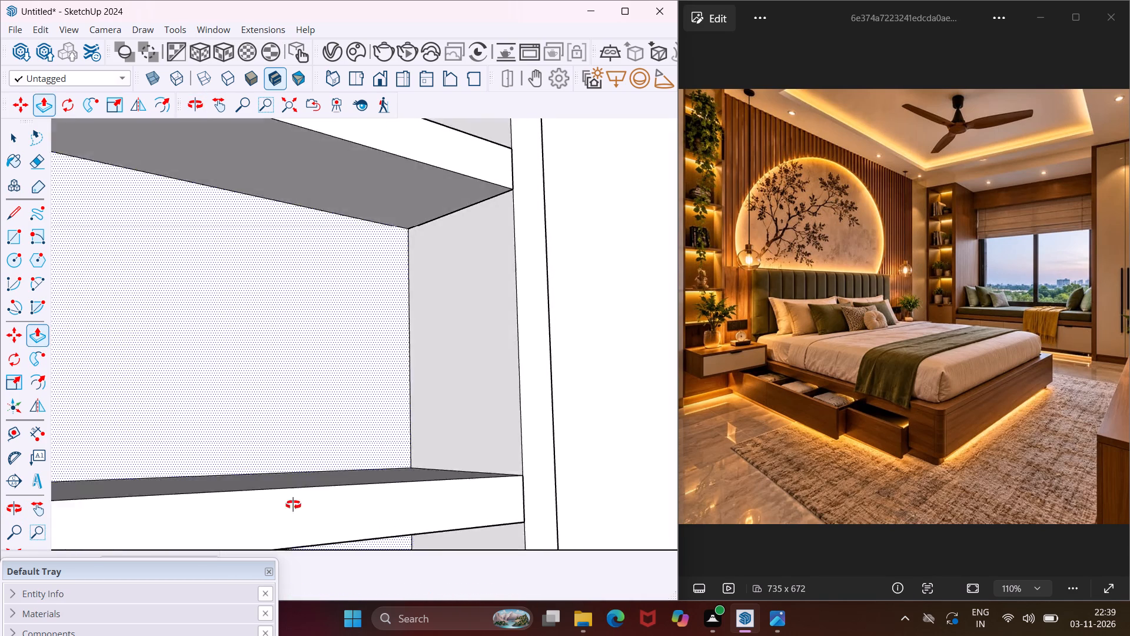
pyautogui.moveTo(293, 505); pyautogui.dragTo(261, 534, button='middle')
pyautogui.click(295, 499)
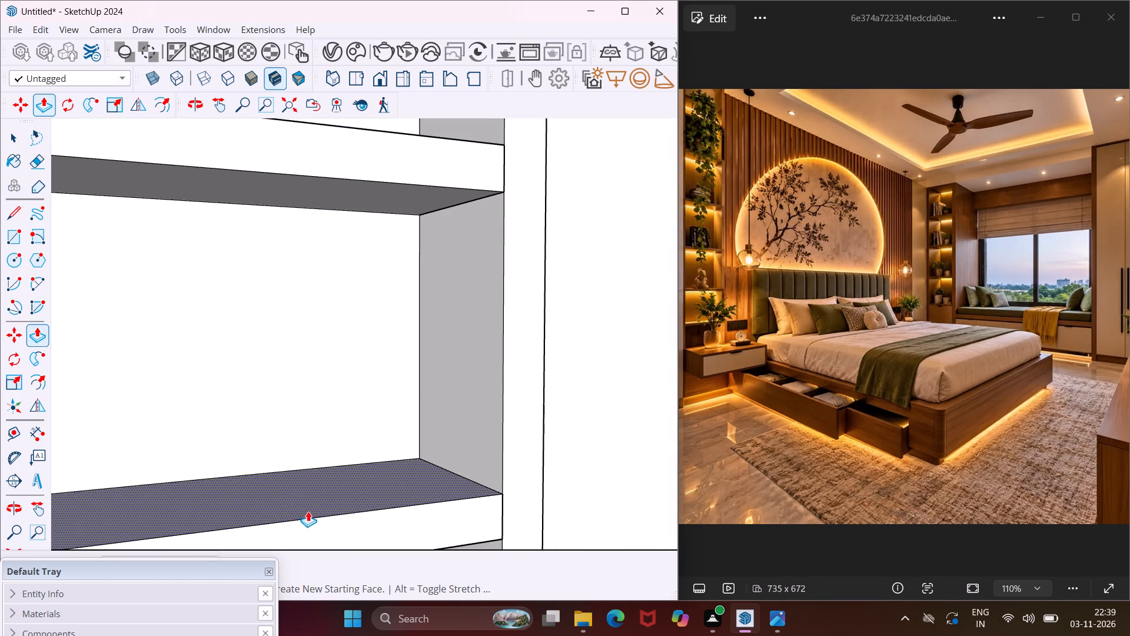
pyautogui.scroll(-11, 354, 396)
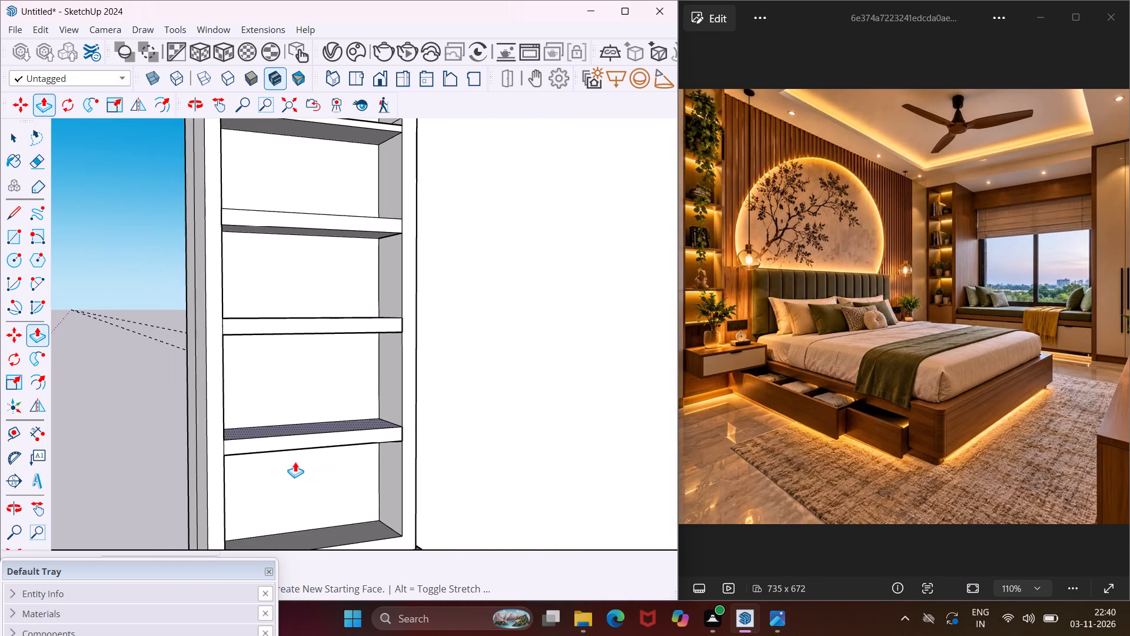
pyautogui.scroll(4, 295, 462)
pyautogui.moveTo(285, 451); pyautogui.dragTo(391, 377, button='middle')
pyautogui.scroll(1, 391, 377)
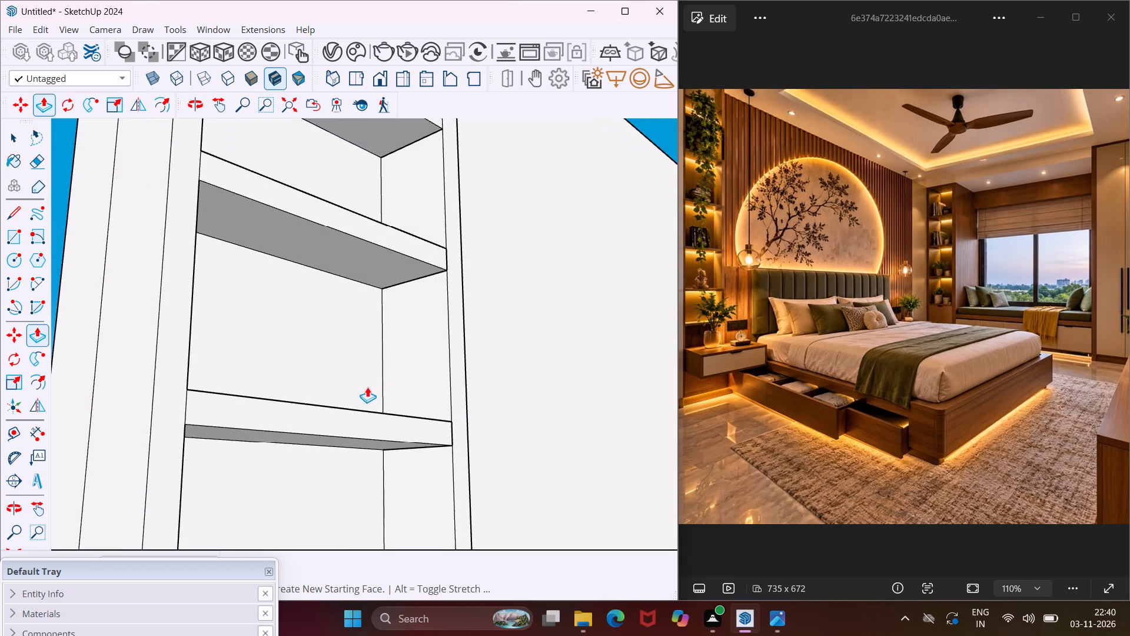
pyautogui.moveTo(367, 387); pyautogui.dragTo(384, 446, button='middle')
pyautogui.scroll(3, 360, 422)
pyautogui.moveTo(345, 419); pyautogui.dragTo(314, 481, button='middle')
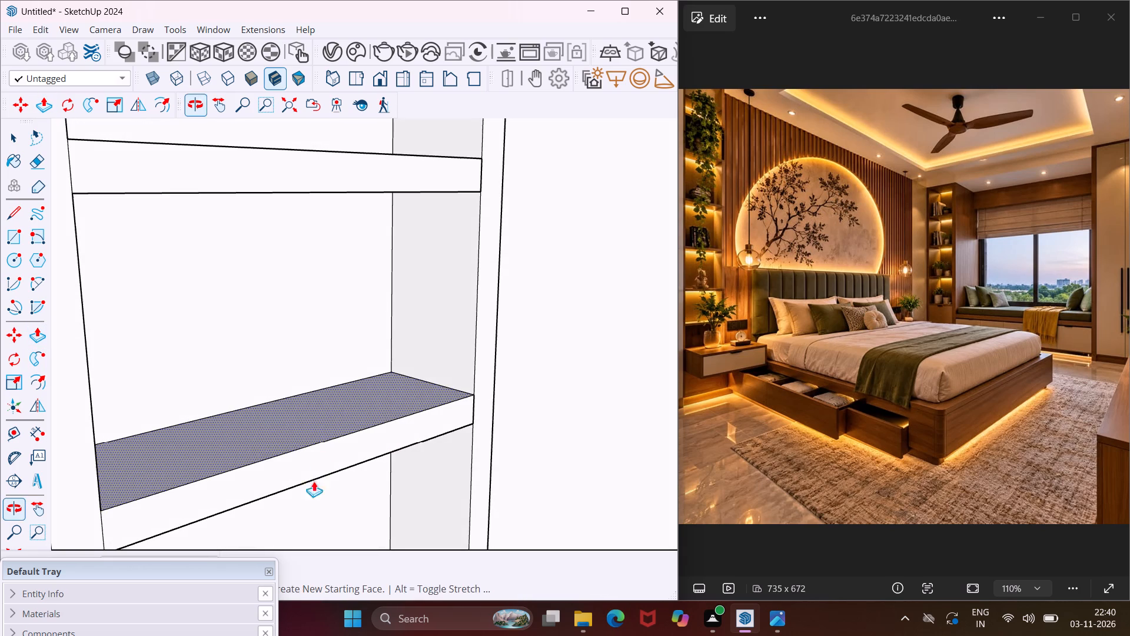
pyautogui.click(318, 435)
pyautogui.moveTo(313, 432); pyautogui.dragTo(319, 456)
# Thin the second, third and fourth shelves by pushing each underside up to about half of the shelf's thickness.
pyautogui.moveTo(317, 449); pyautogui.dragTo(381, 281, button='middle')
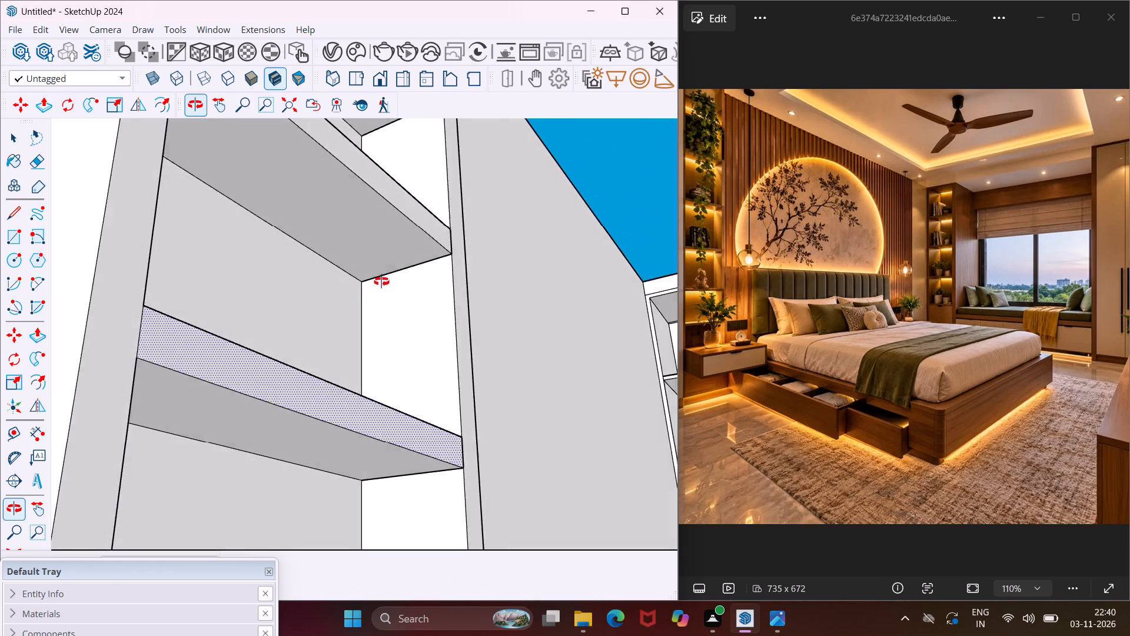
pyautogui.moveTo(381, 281); pyautogui.dragTo(384, 271, button='middle')
pyautogui.click(383, 245)
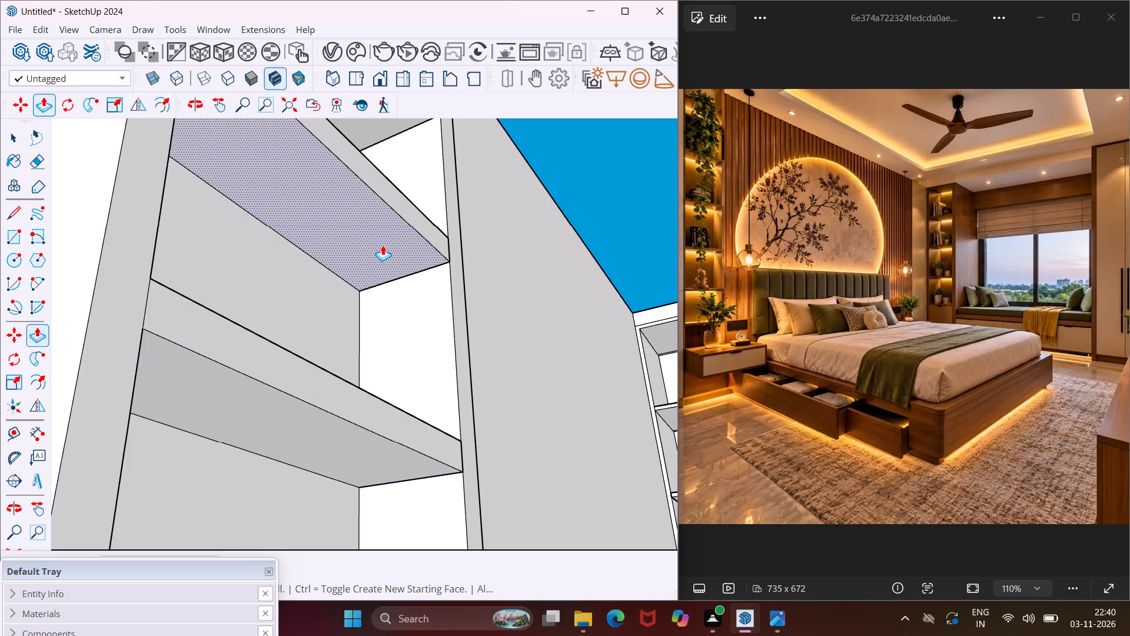
pyautogui.press('Escape')
pyautogui.scroll(-4, 368, 261)
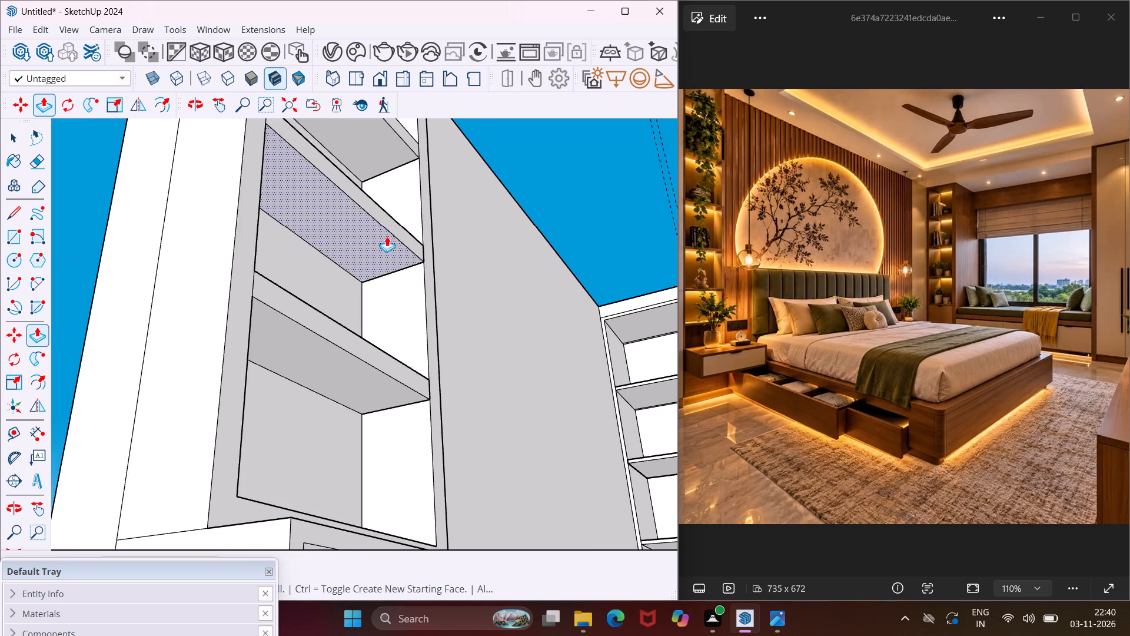
pyautogui.scroll(3, 400, 178)
pyautogui.click(395, 144)
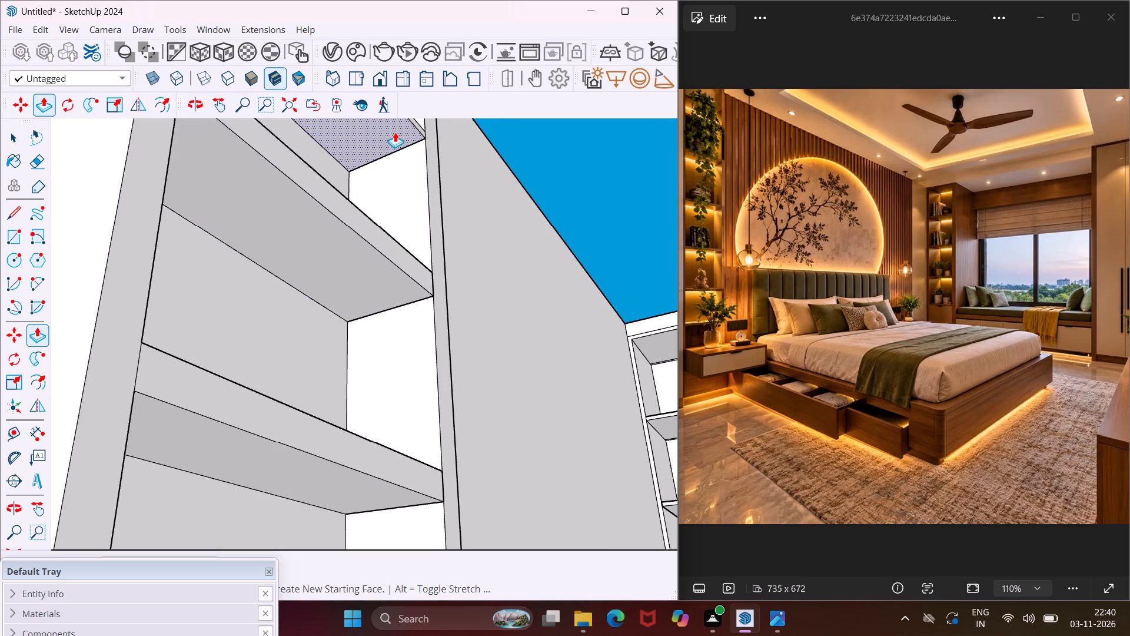
pyautogui.click(395, 132)
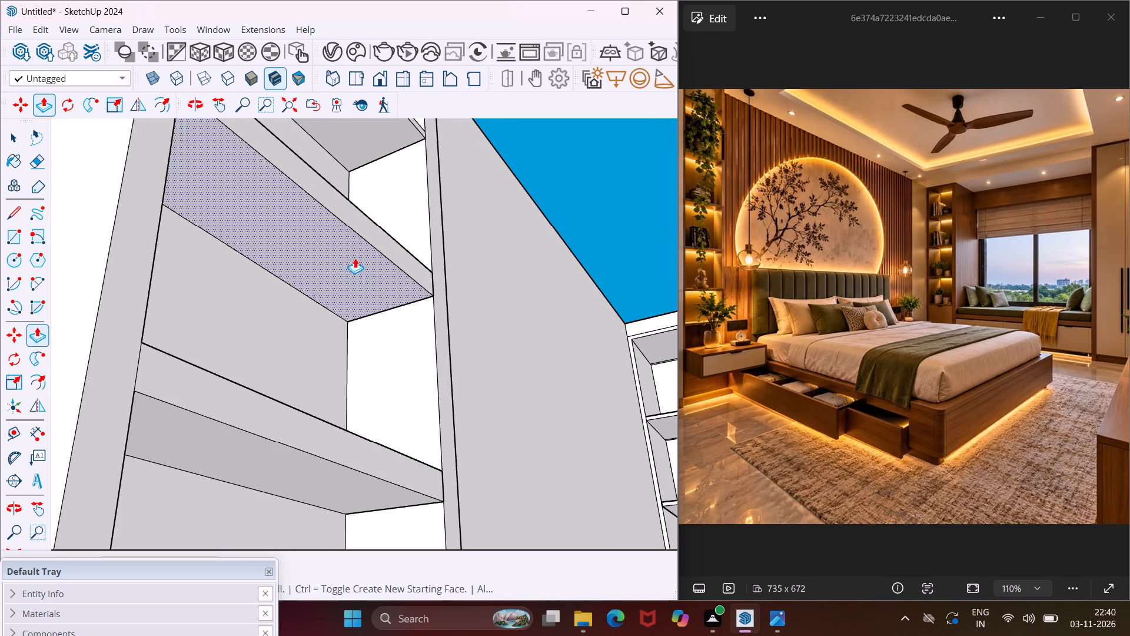
pyautogui.click(355, 258)
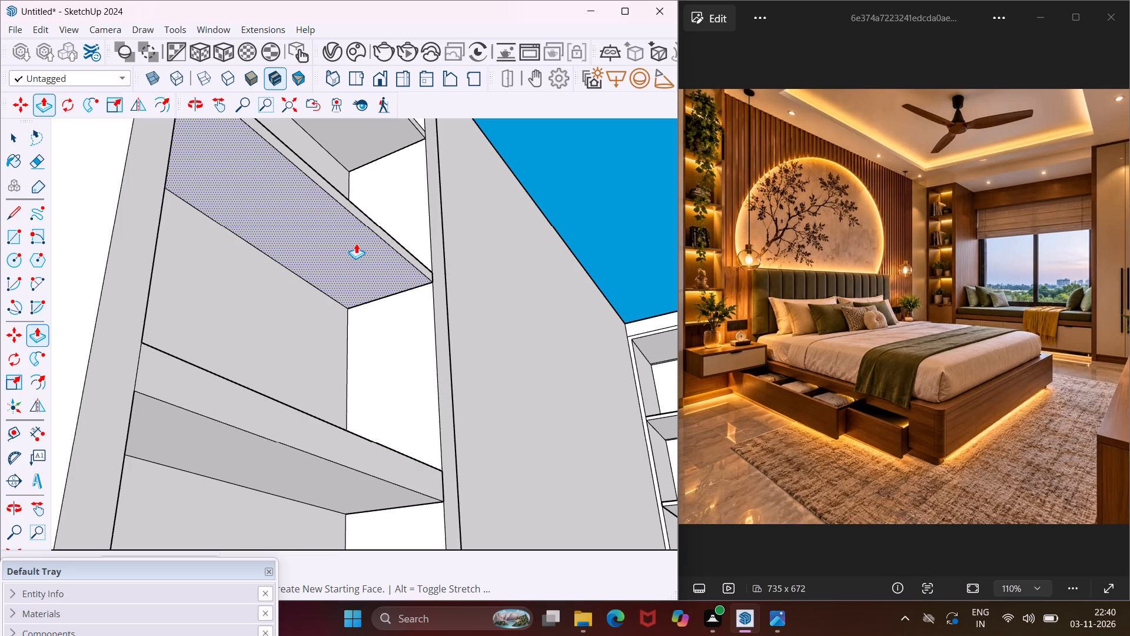
pyautogui.click(356, 243)
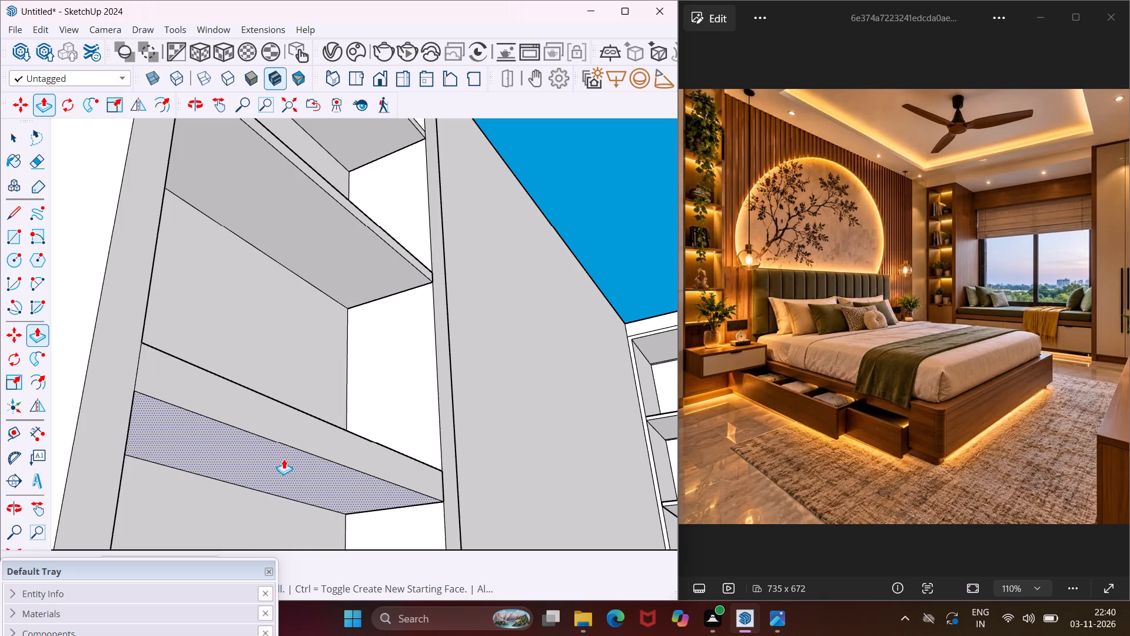
pyautogui.click(284, 459)
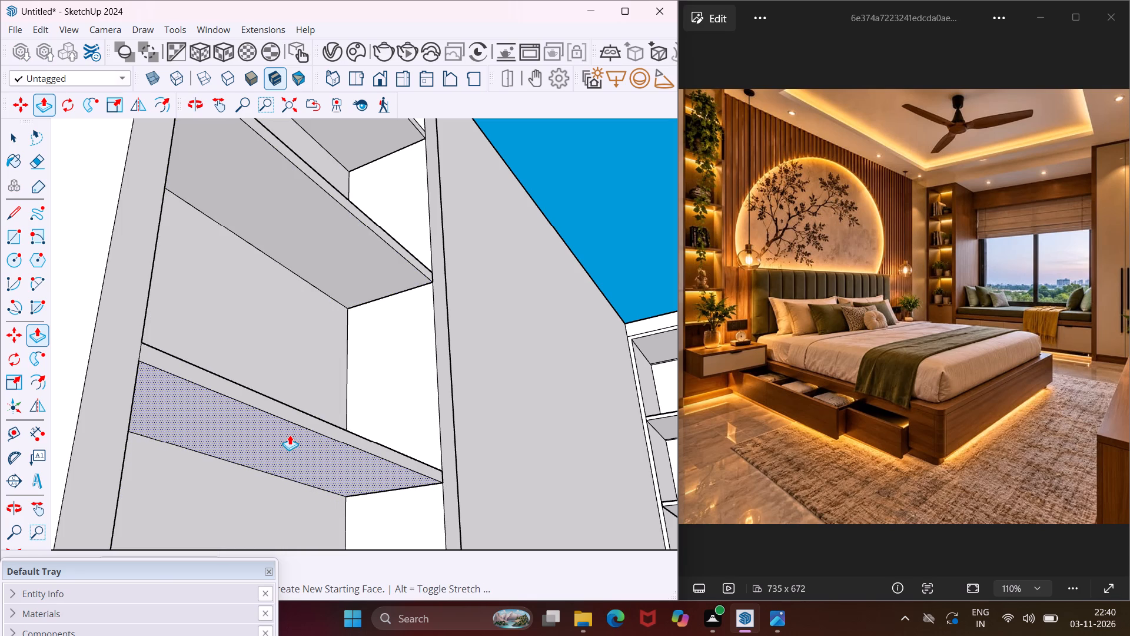
pyautogui.click(290, 433)
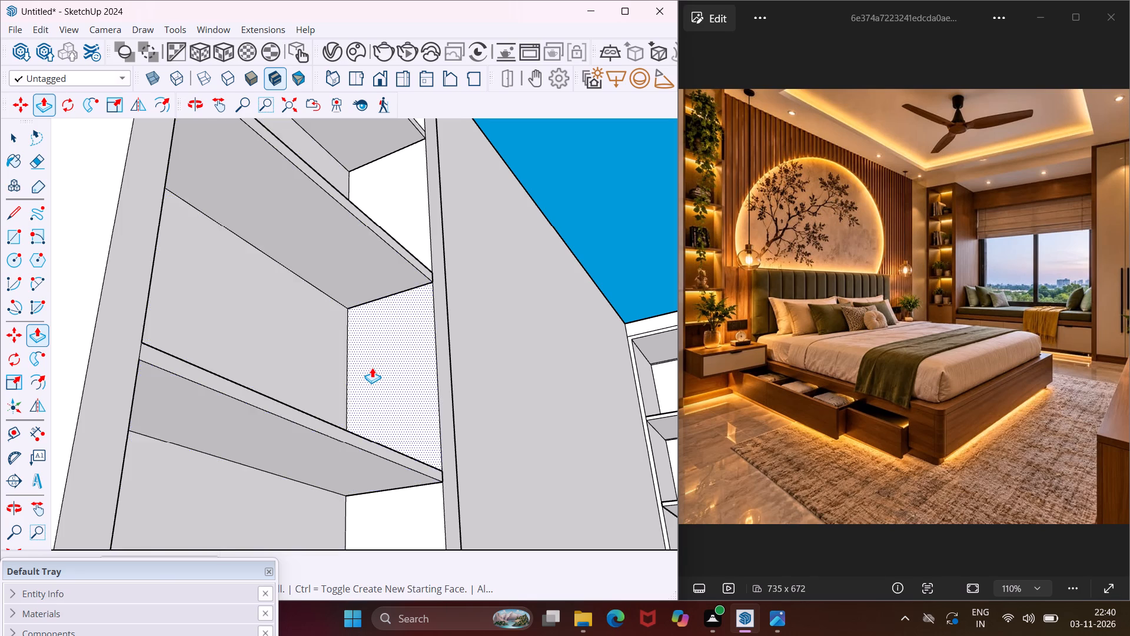
# Push/Pull the top shelf's upper face back up to restore its thickness.
pyautogui.scroll(-8, 371, 367)
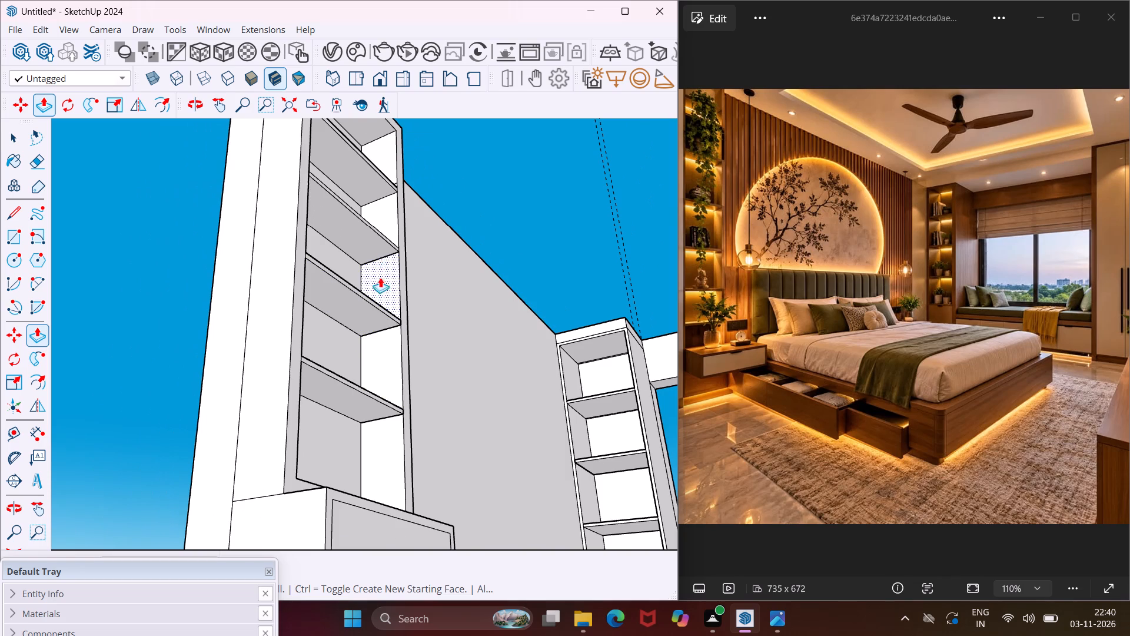
pyautogui.moveTo(330, 249); pyautogui.dragTo(298, 413, button='middle')
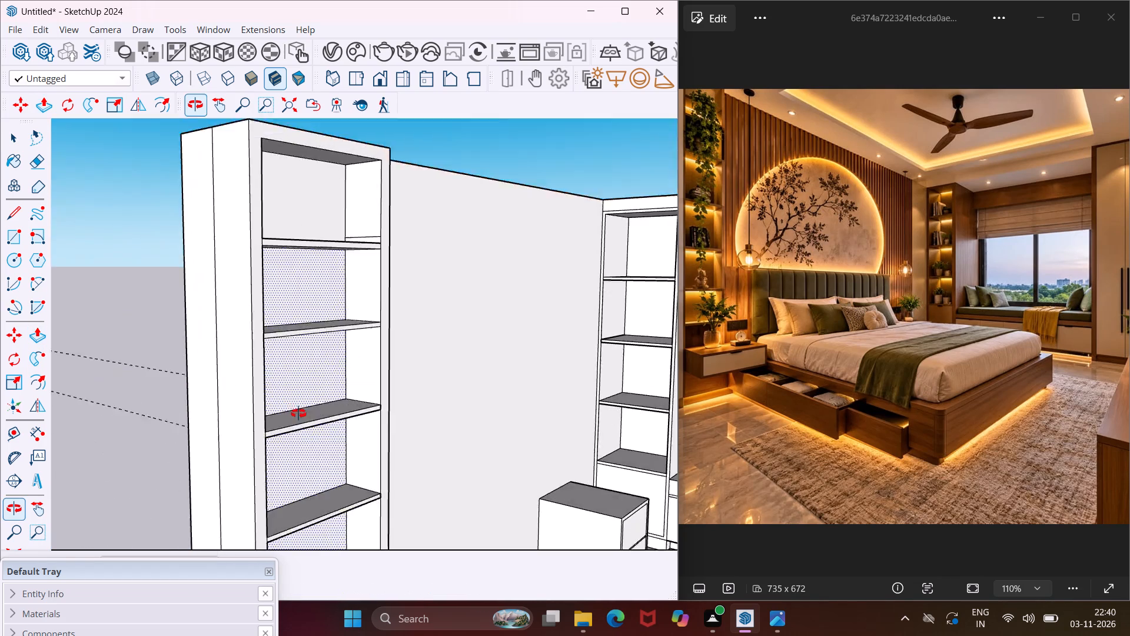
pyautogui.moveTo(298, 413); pyautogui.dragTo(313, 480, button='middle')
pyautogui.scroll(6, 353, 308)
pyautogui.click(351, 304)
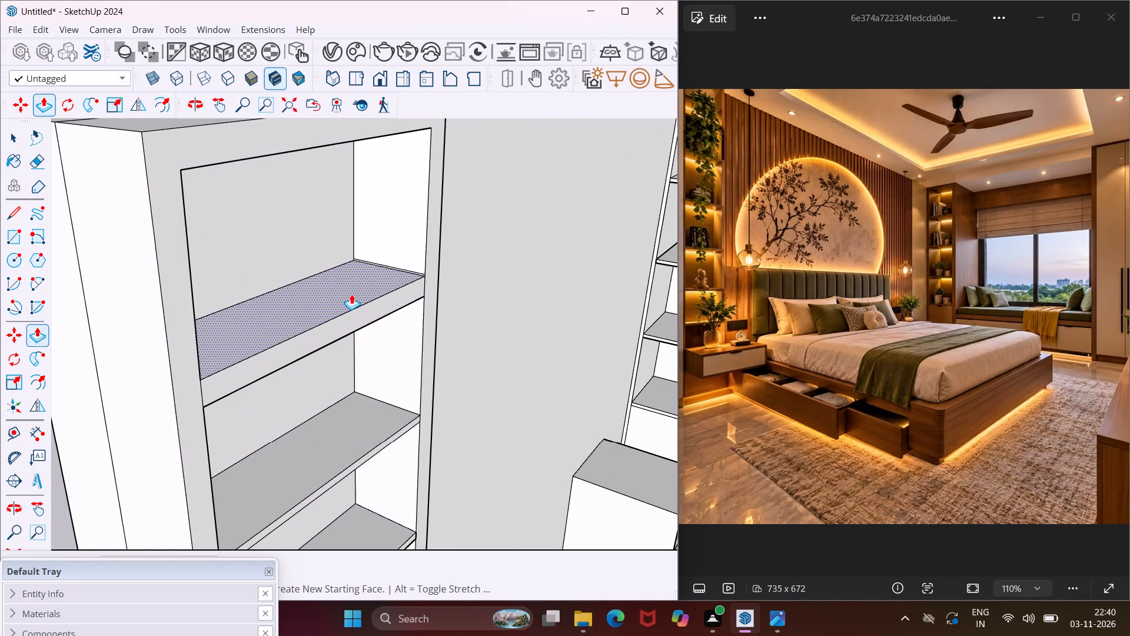
pyautogui.click(351, 293)
# Thin the top shelf by pushing its underside up to about half of the shelf's thickness.
pyautogui.moveTo(347, 338); pyautogui.dragTo(378, 178, button='middle')
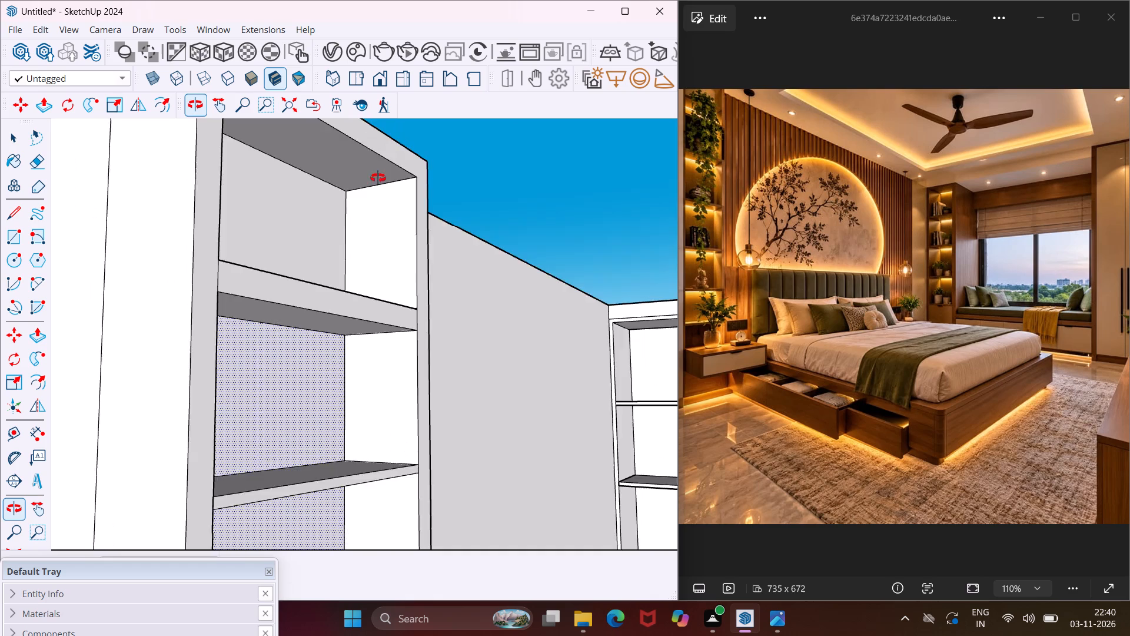
pyautogui.moveTo(378, 178); pyautogui.dragTo(388, 145, button='middle')
pyautogui.scroll(3, 343, 319)
pyautogui.click(343, 319)
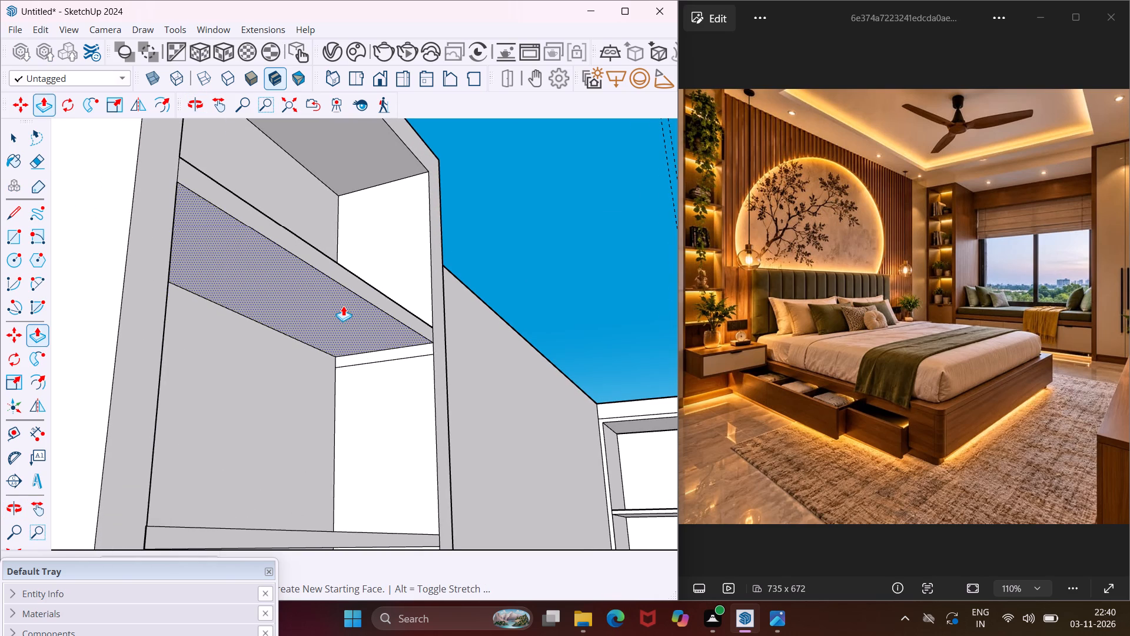
pyautogui.click(343, 305)
pyautogui.press('Escape')
pyautogui.press('space')
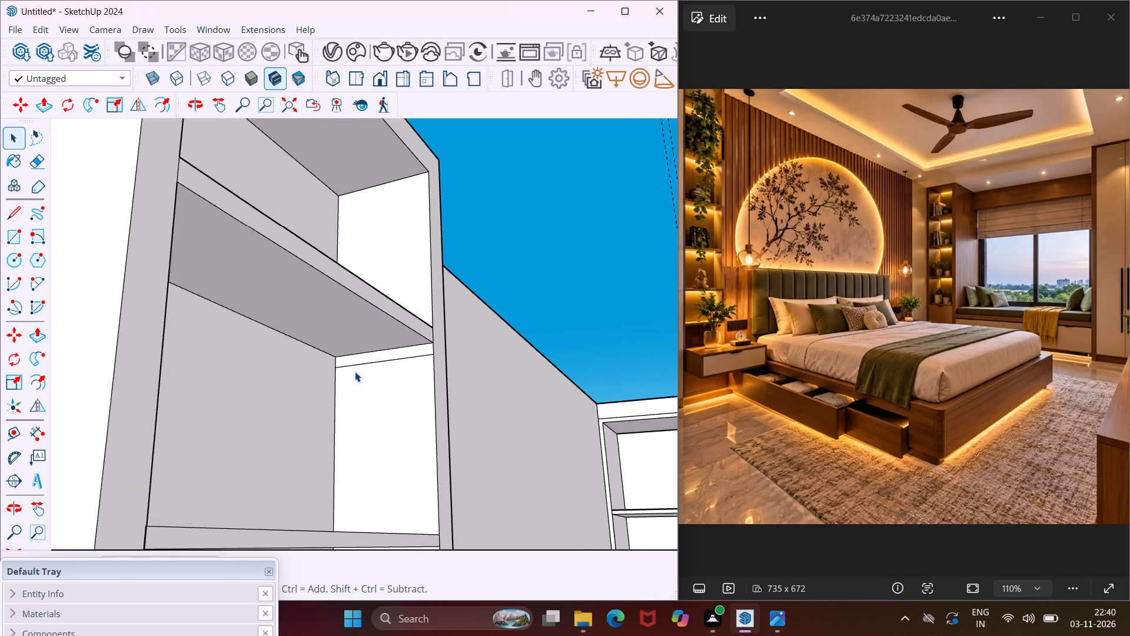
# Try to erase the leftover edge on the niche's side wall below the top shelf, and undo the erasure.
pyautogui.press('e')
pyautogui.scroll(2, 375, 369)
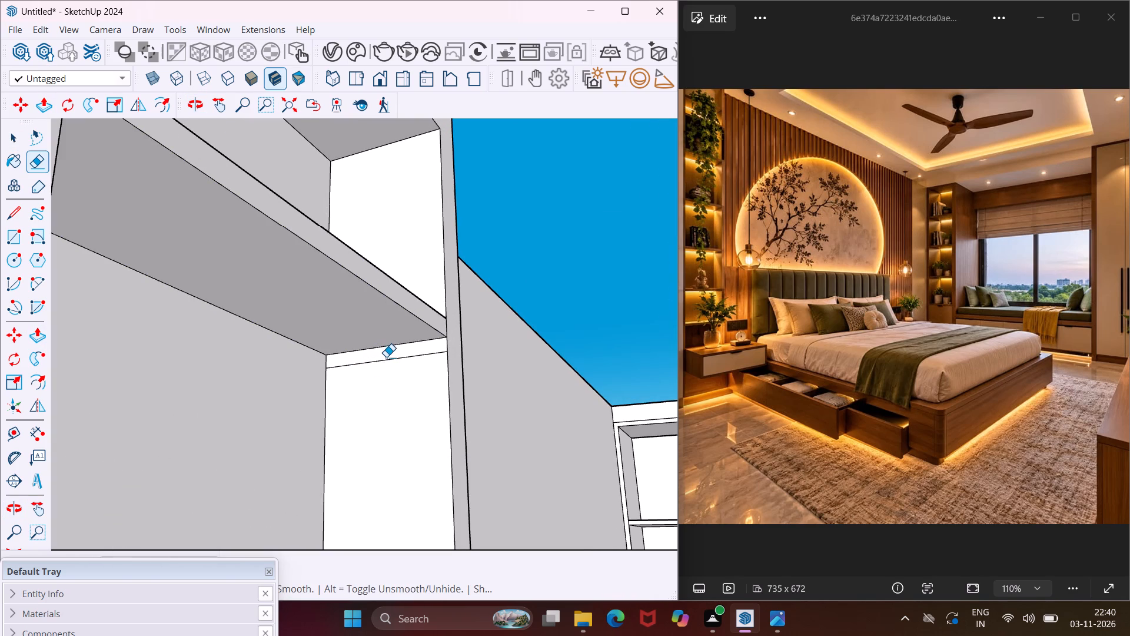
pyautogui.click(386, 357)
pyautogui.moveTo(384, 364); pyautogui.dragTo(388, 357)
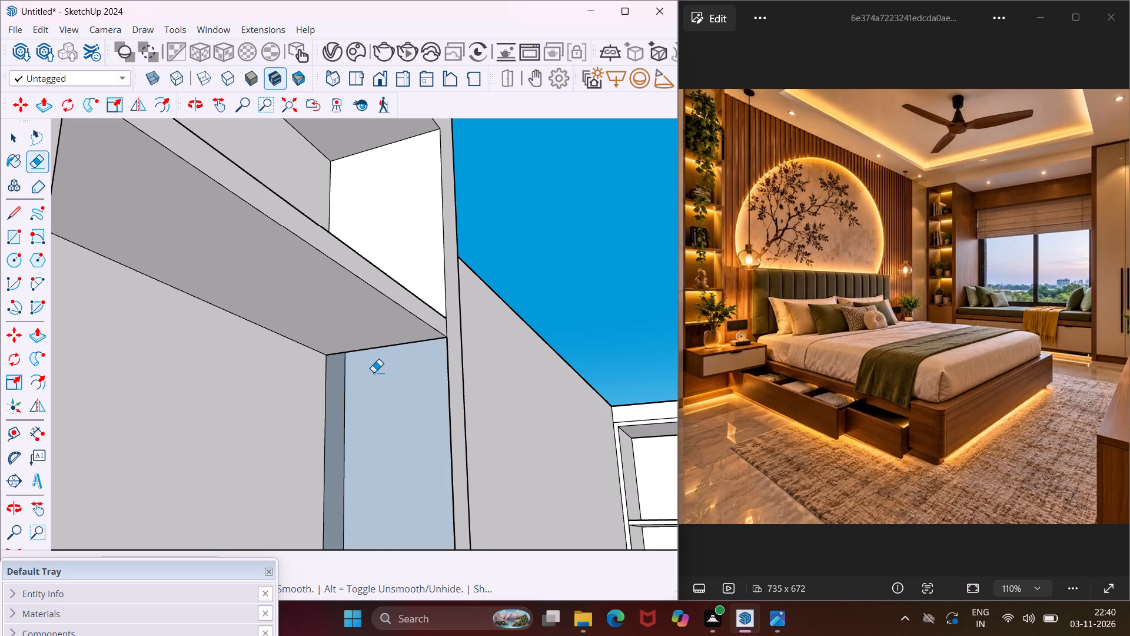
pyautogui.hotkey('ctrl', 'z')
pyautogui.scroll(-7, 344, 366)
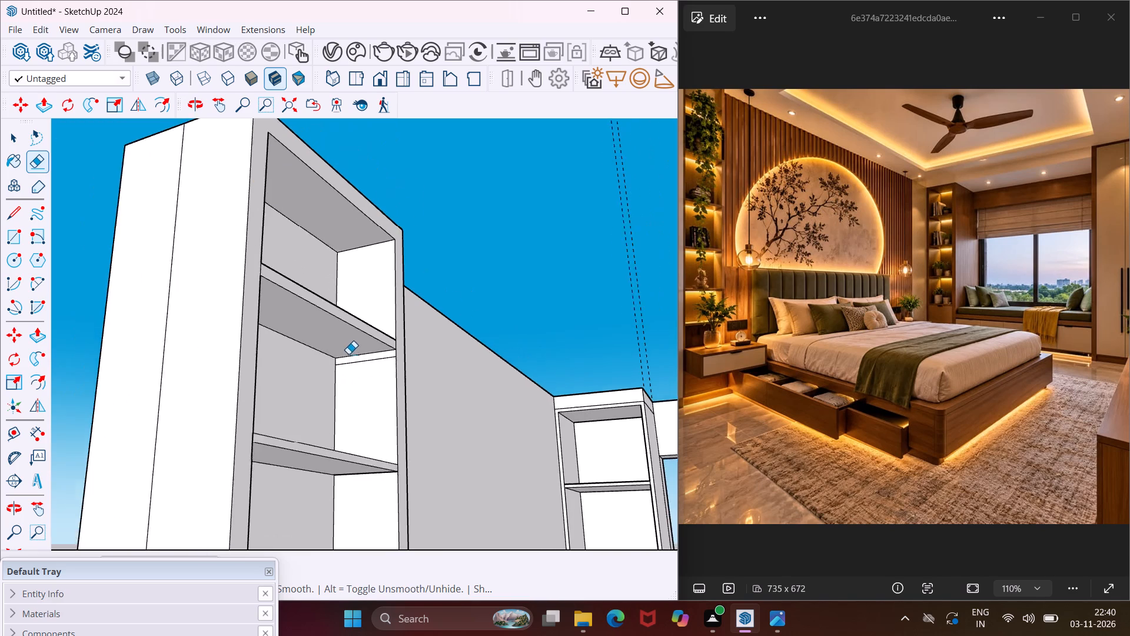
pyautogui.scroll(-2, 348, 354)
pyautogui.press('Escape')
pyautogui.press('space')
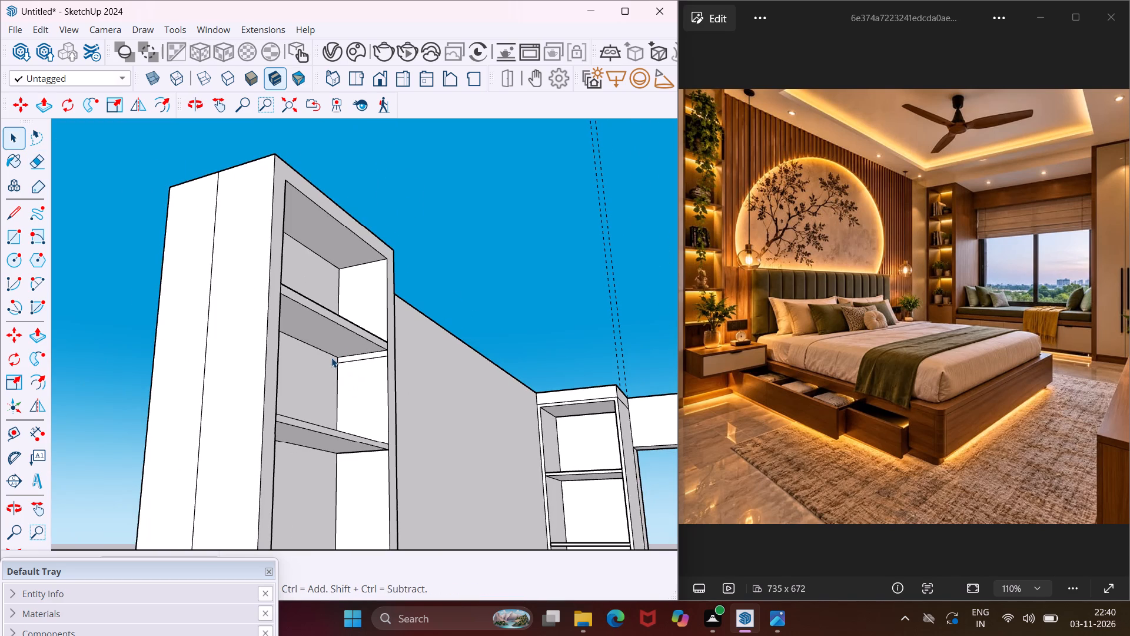
# Copy the back edge of the niche's ceiling 1" forward across the ceiling face.
pyautogui.scroll(7, 333, 236)
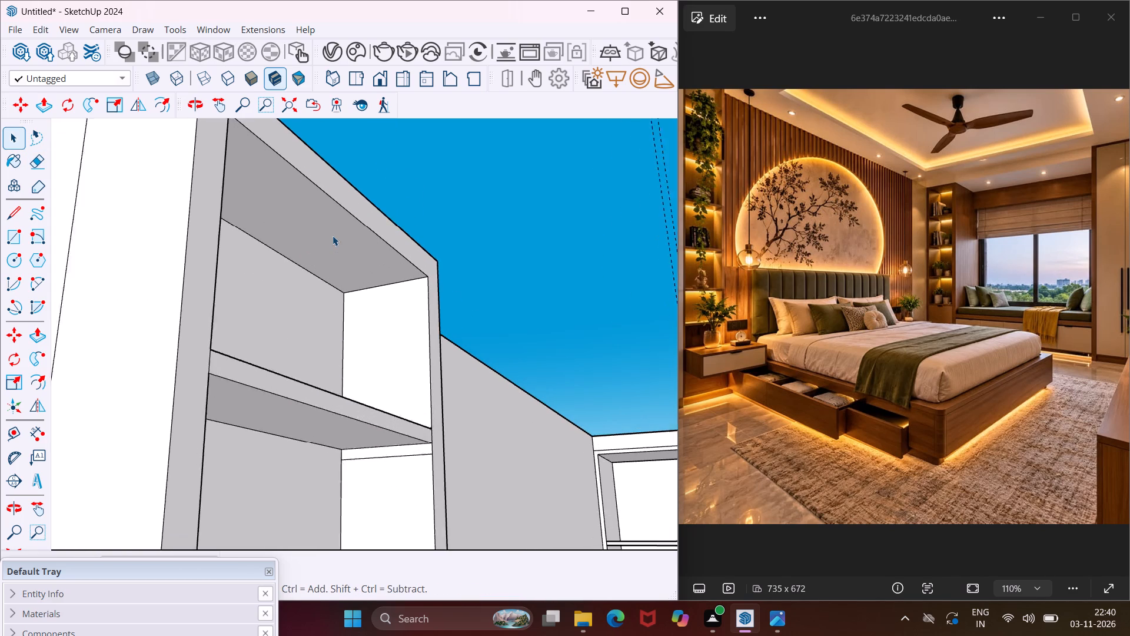
pyautogui.scroll(1, 333, 236)
pyautogui.click(303, 280)
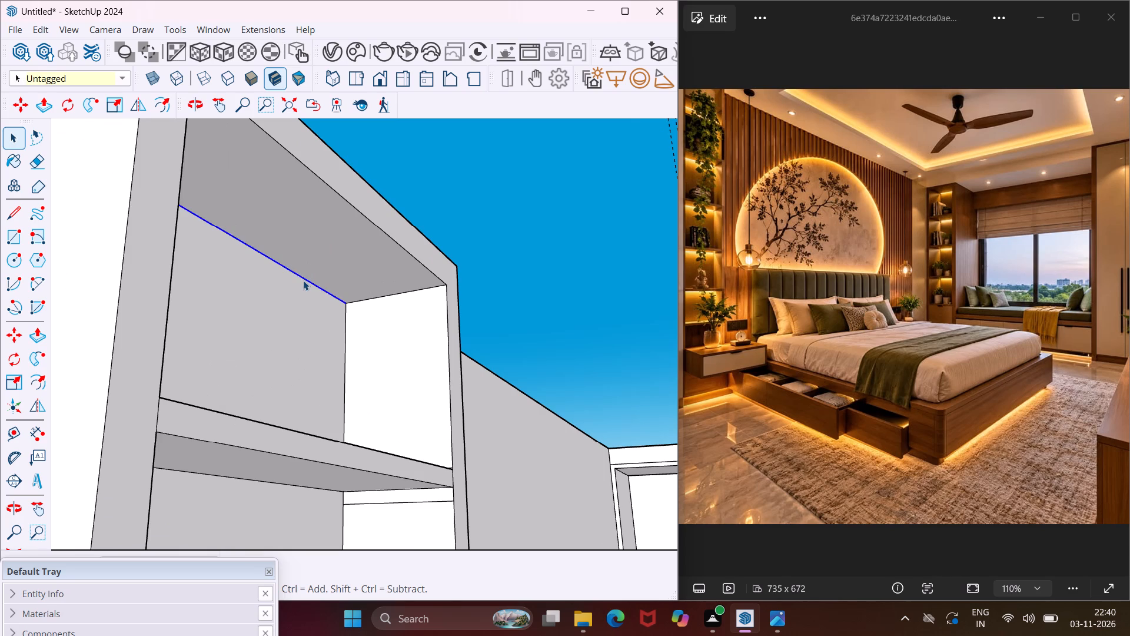
pyautogui.press('m')
pyautogui.scroll(3, 320, 296)
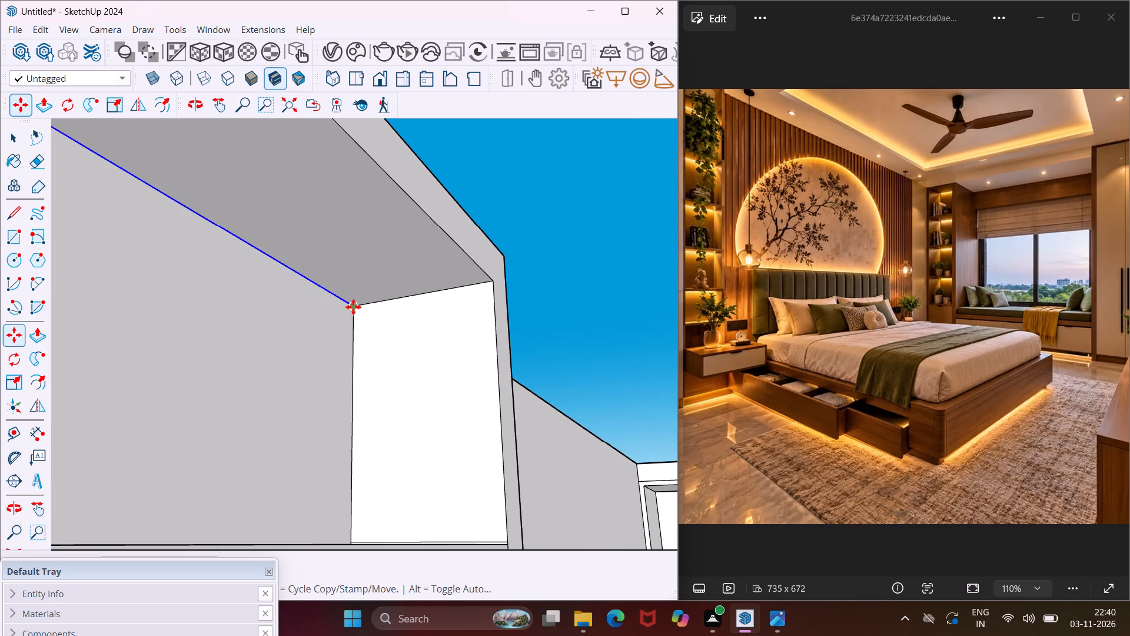
pyautogui.click(354, 304)
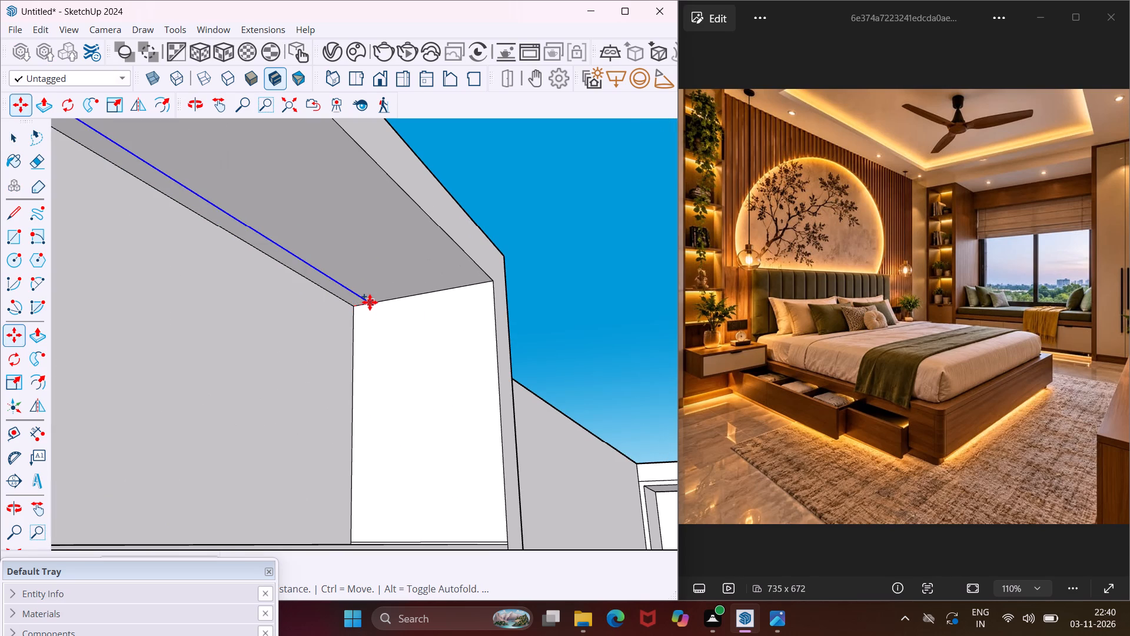
pyautogui.write('1"')
pyautogui.press('Return')
pyautogui.scroll(-5, 378, 281)
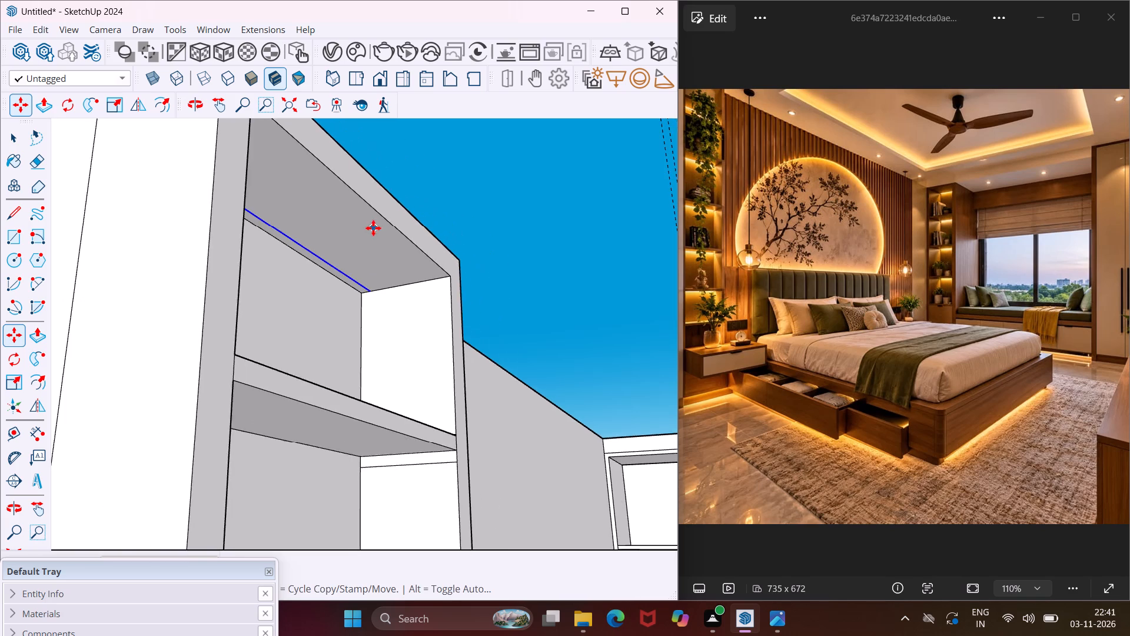
pyautogui.scroll(-16, 373, 228)
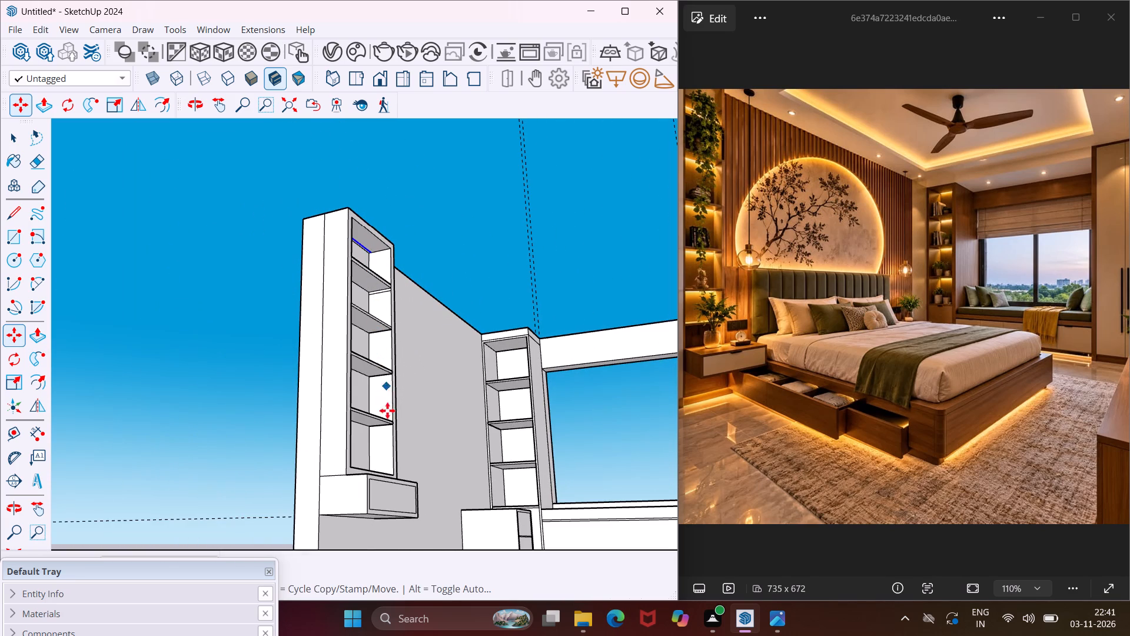
pyautogui.press('Escape')
pyautogui.press('space')
# Copy the back edge of the fourth shelf's underside 1" forward across the underside.
pyautogui.scroll(12, 381, 442)
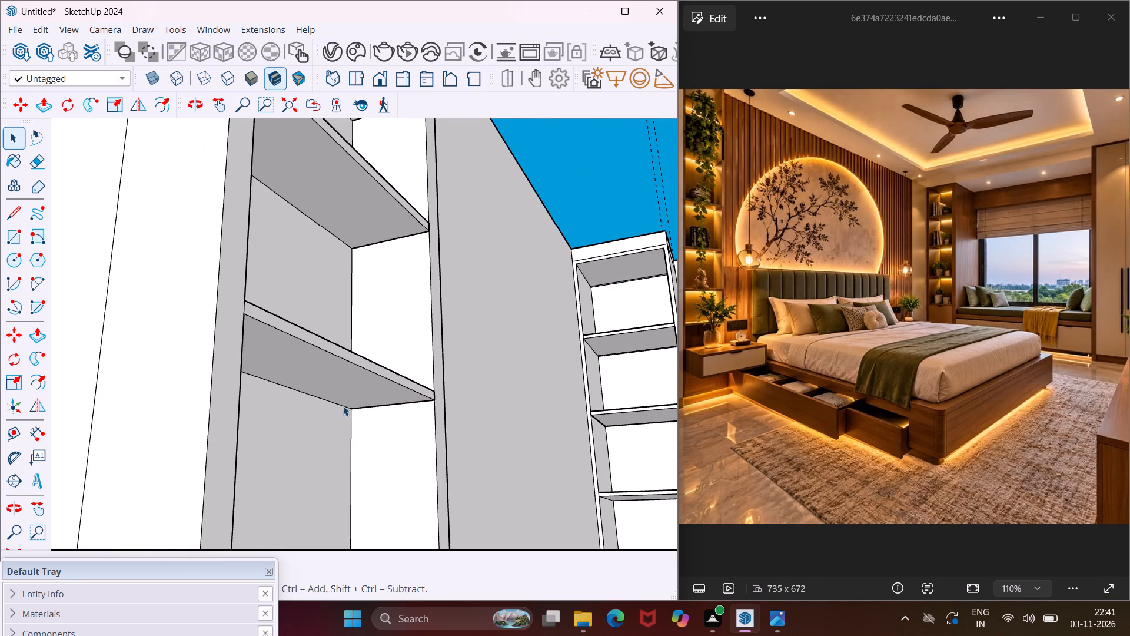
pyautogui.click(344, 406)
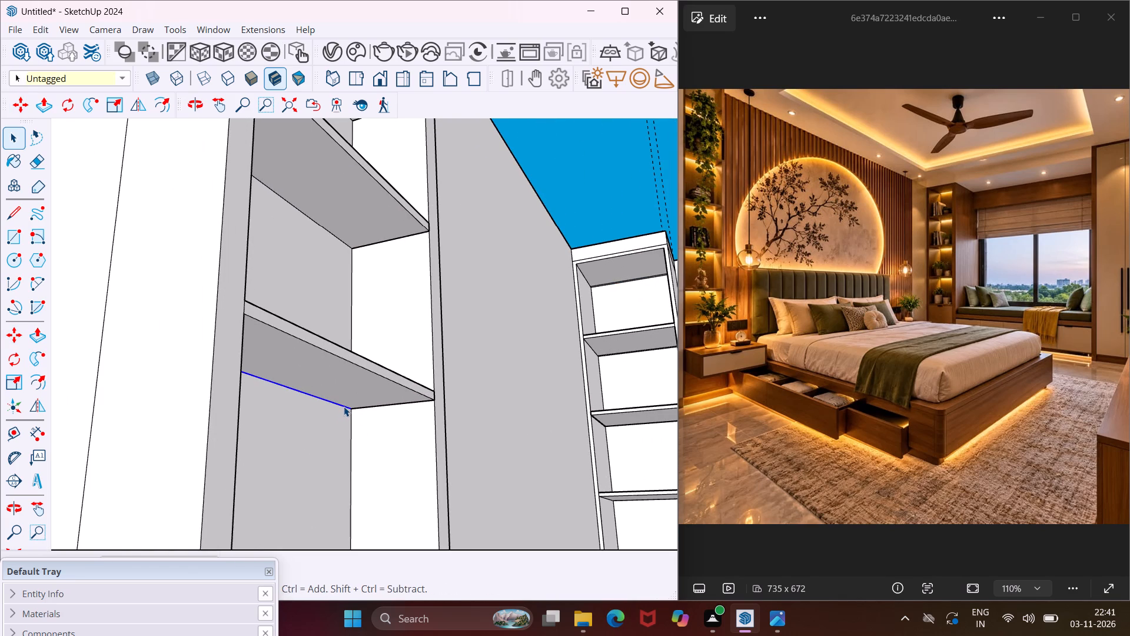
pyautogui.press('m')
pyautogui.click(351, 407)
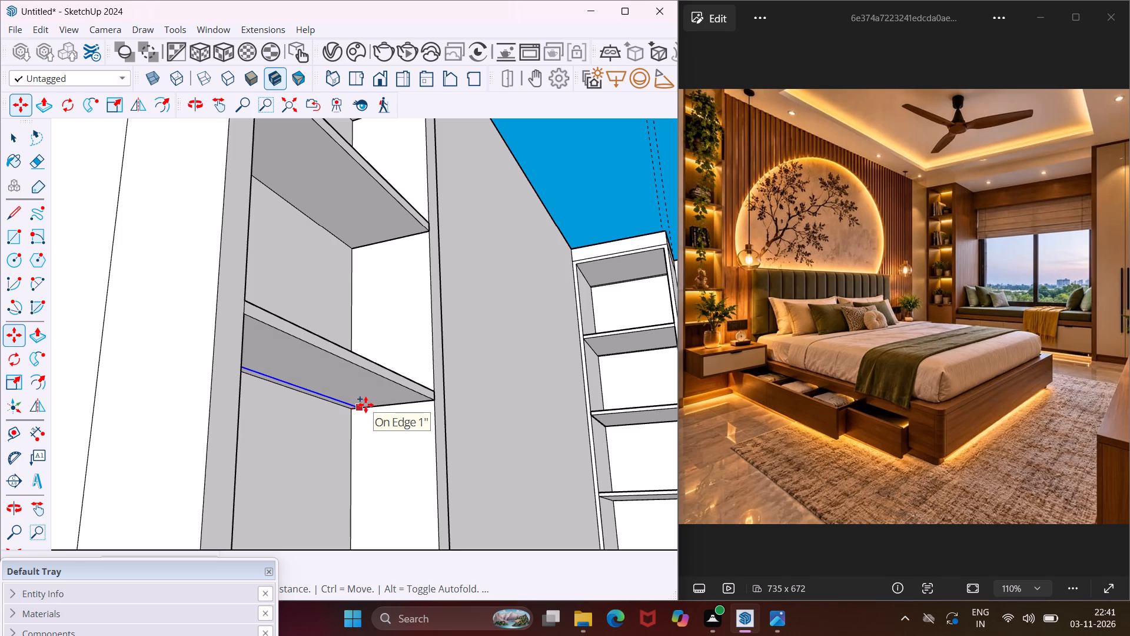
pyautogui.write('1"')
pyautogui.press('Return')
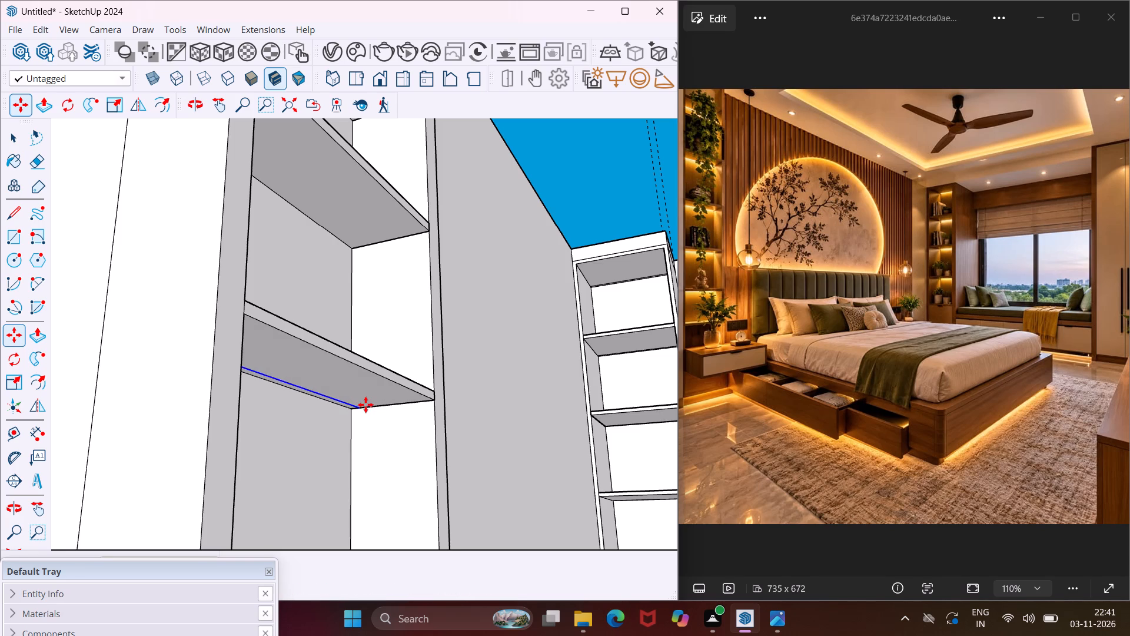
# Copy the back edge of the third shelf's underside 1" forward across the underside of the bed-wall niche shelf.
pyautogui.press('Escape')
pyautogui.press('space')
pyautogui.scroll(3, 340, 248)
pyautogui.click(337, 237)
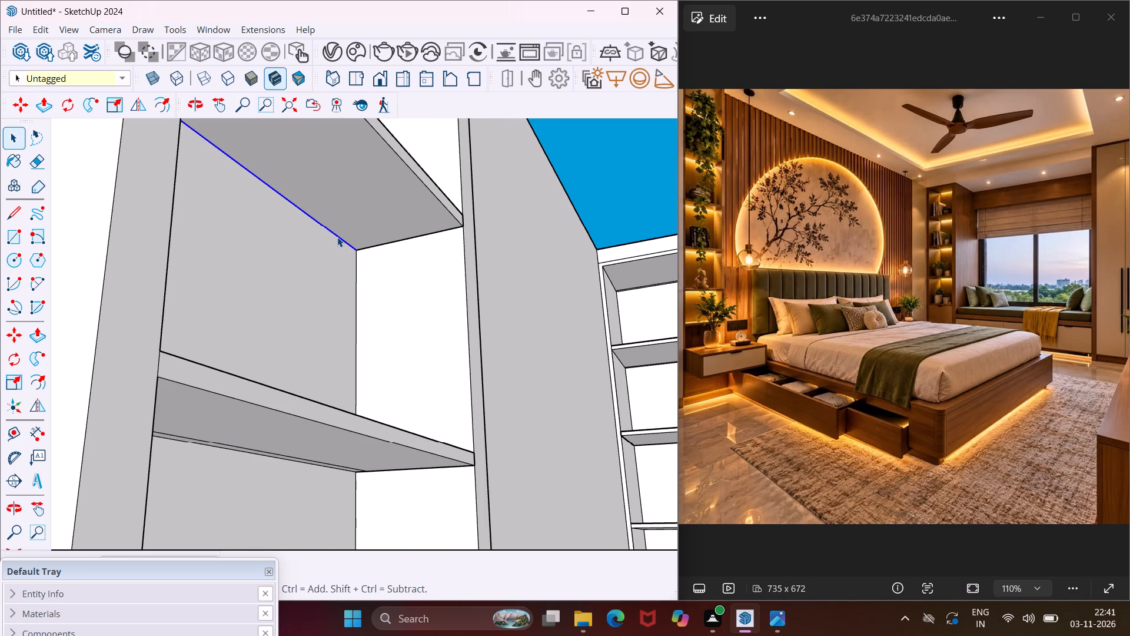
pyautogui.press('m')
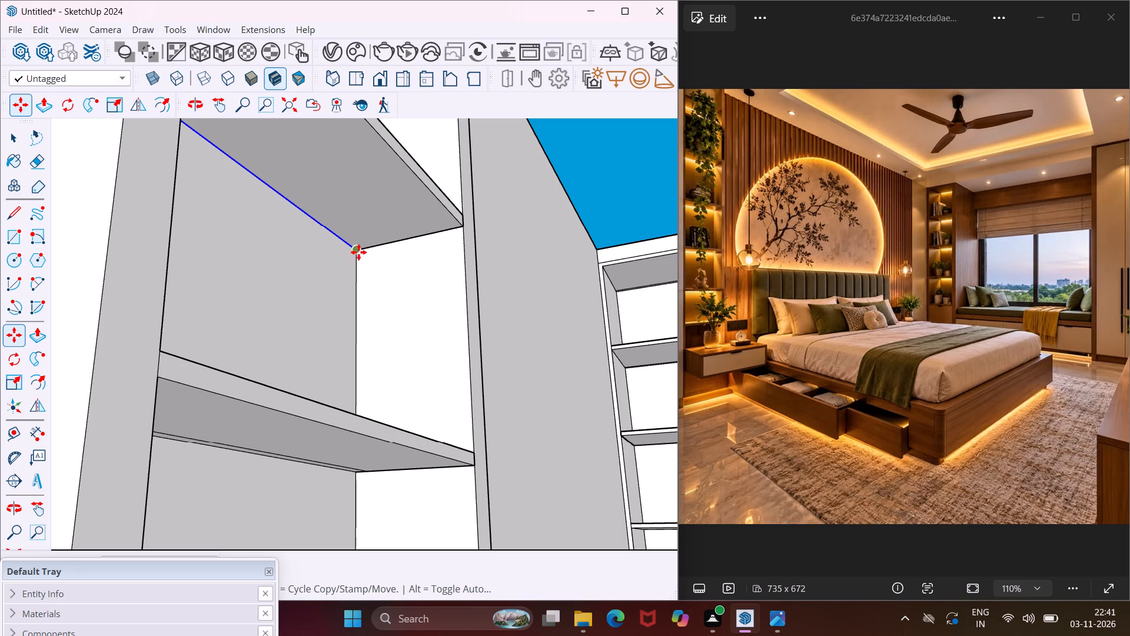
pyautogui.click(358, 251)
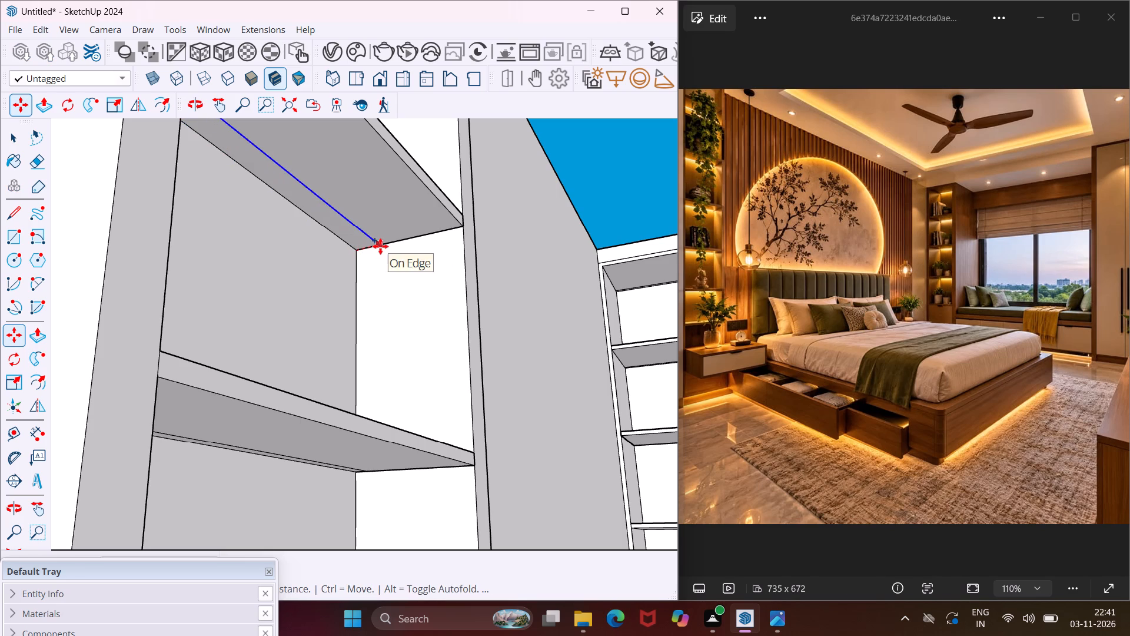
pyautogui.write('1"')
pyautogui.press('Return')
pyautogui.scroll(-4, 384, 246)
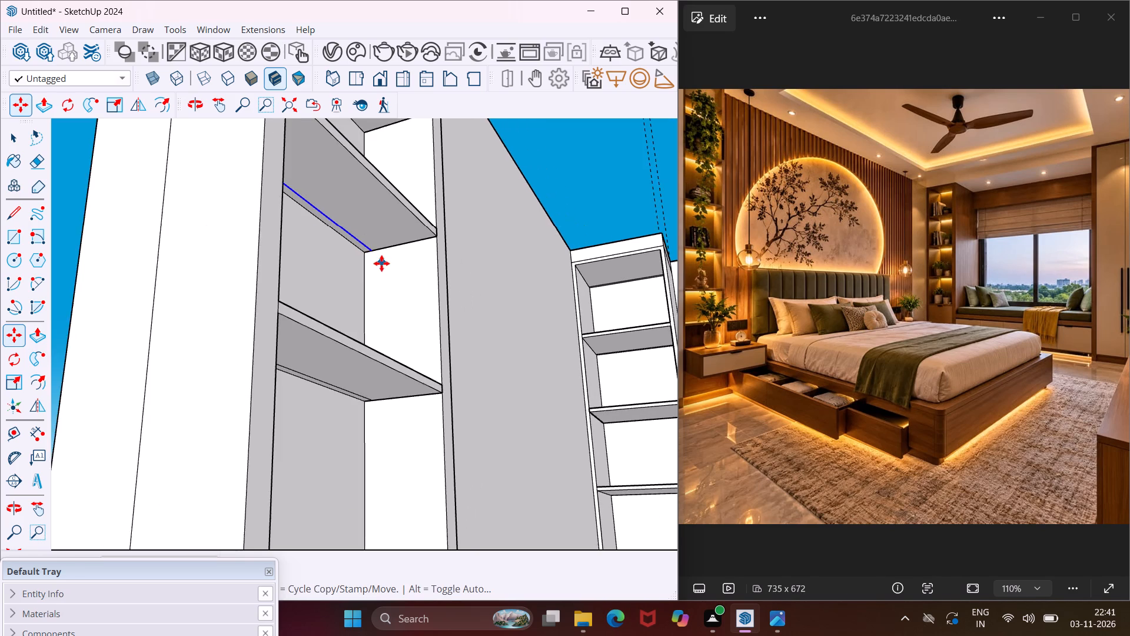
pyautogui.scroll(-10, 381, 263)
pyautogui.press('Escape')
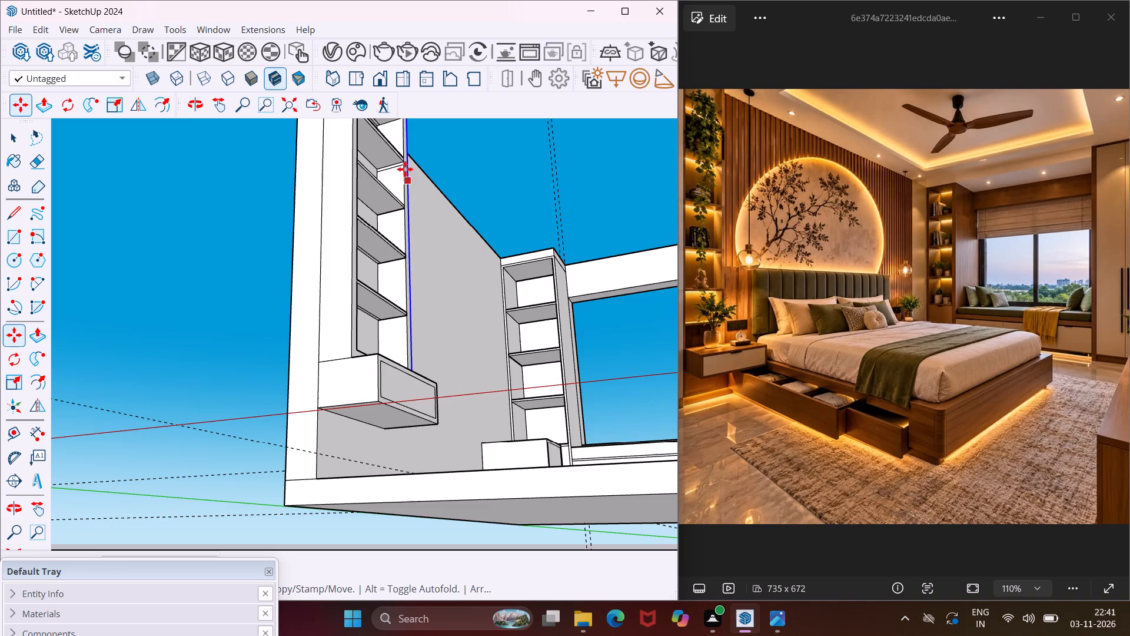
# Copy the back edge of the top shelf's underside 1" forward across the underside in the same niche.
pyautogui.press('space')
pyautogui.scroll(16, 390, 153)
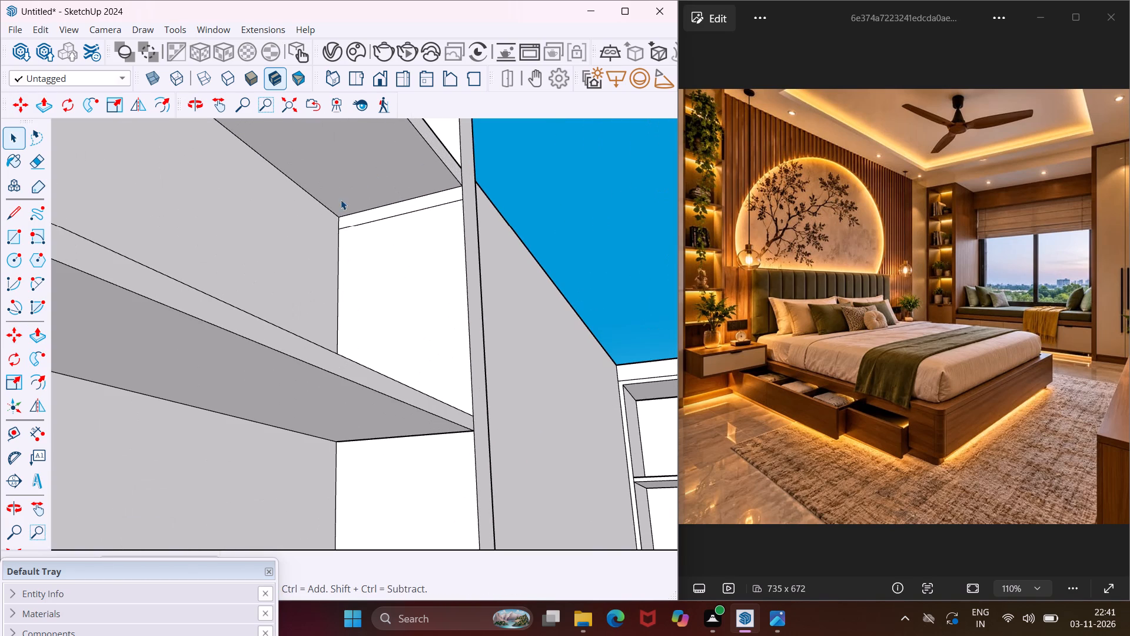
pyautogui.click(328, 211)
pyautogui.press('m')
pyautogui.scroll(2, 340, 213)
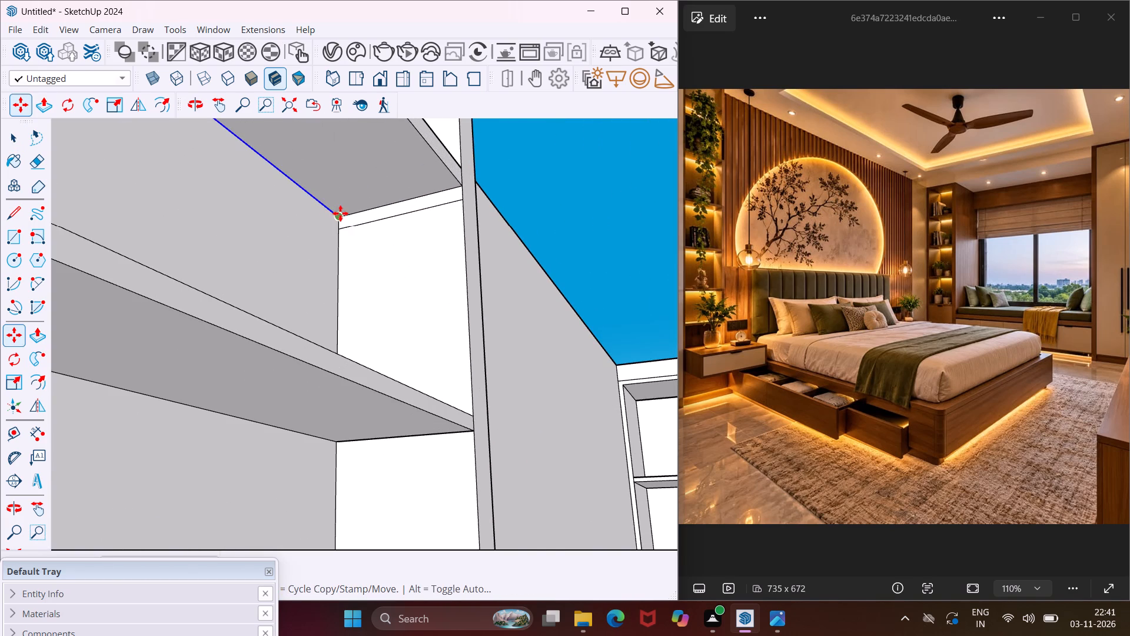
pyautogui.scroll(1, 340, 213)
pyautogui.click(336, 217)
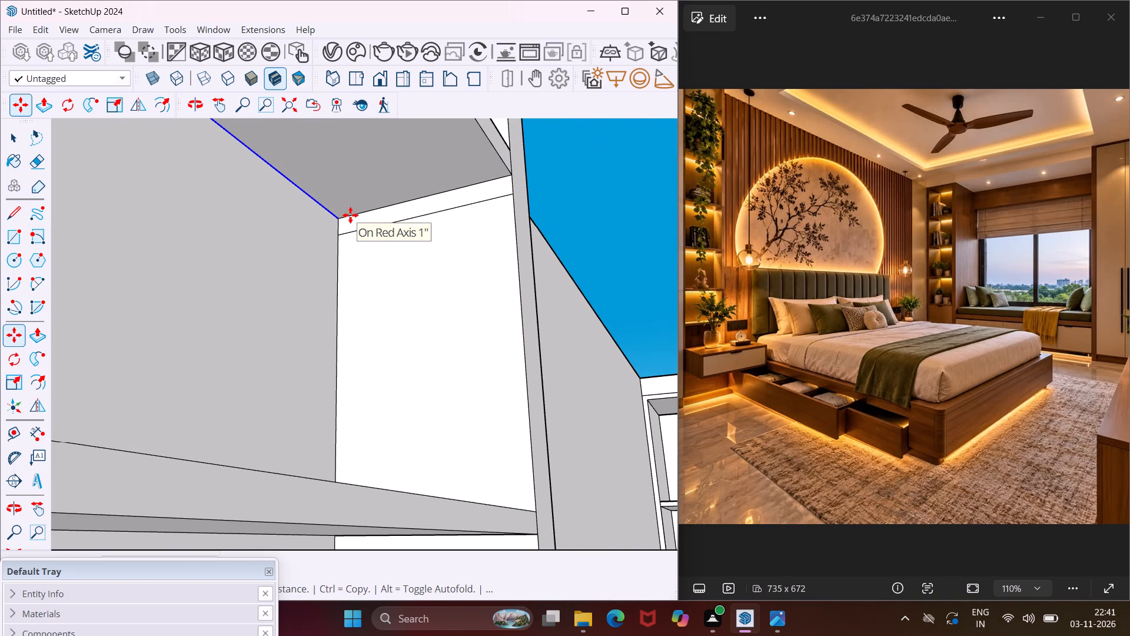
pyautogui.write('1"')
pyautogui.press('Return')
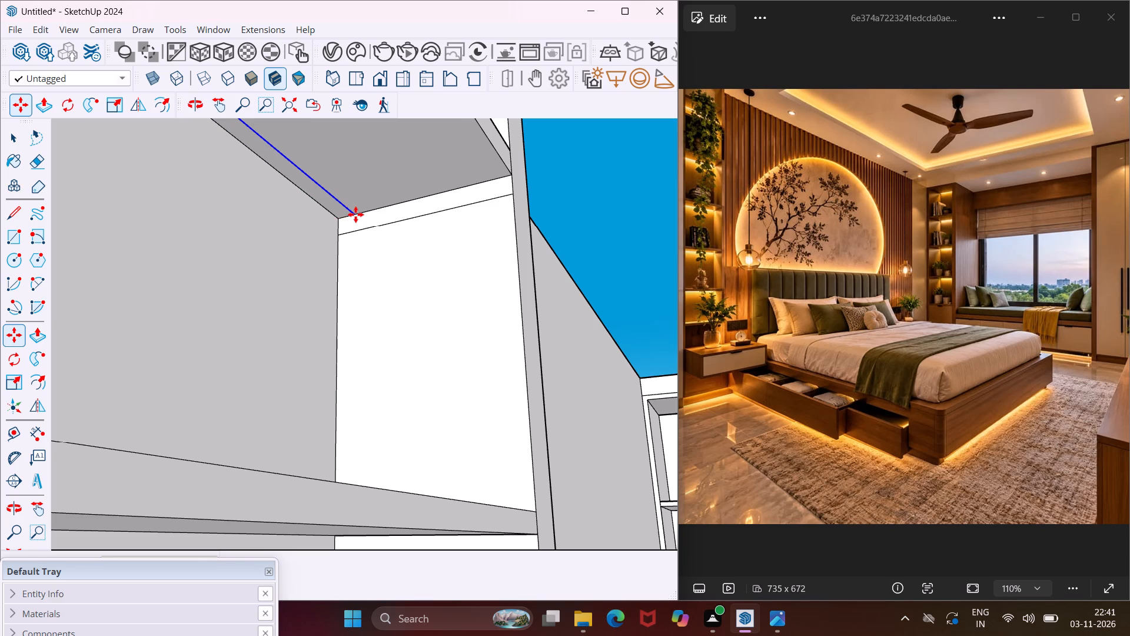
pyautogui.scroll(-4, 314, 224)
pyautogui.press('Escape')
# Copy the back edge of the second shelf's underside 1" forward across the underside in the same niche.
pyautogui.press('space')
pyautogui.scroll(5, 331, 451)
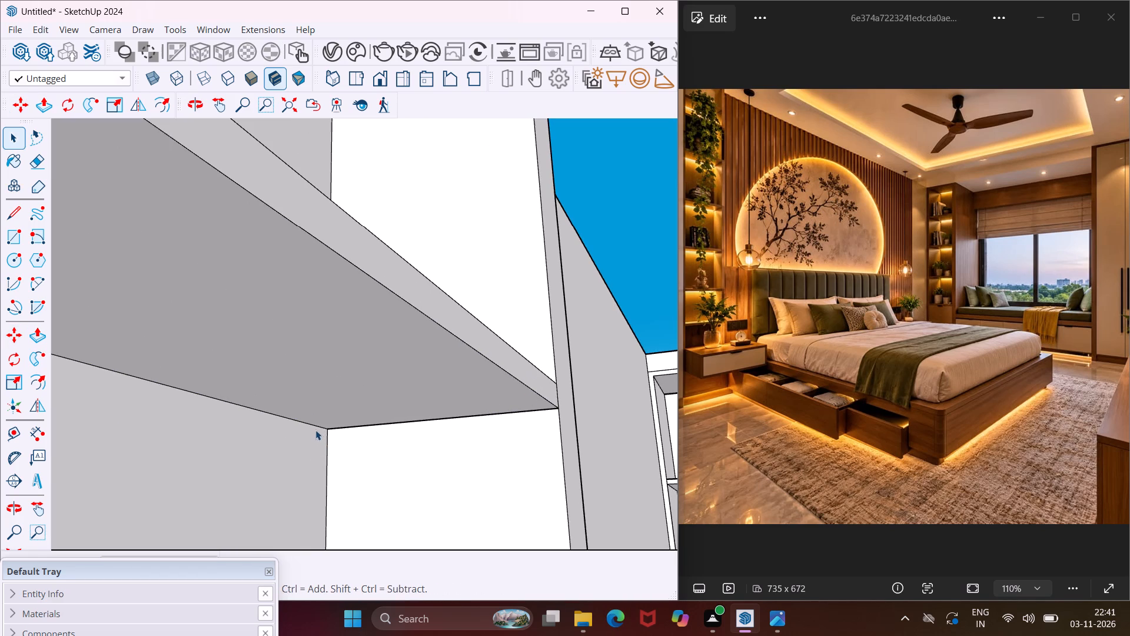
pyautogui.click(315, 426)
pyautogui.press('m')
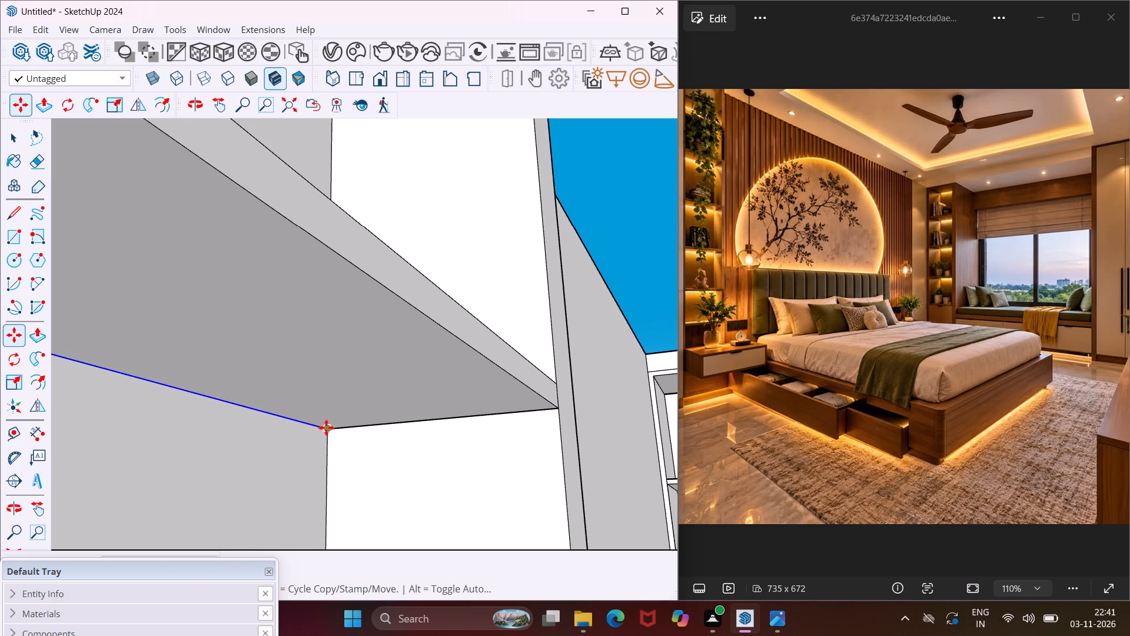
pyautogui.click(327, 428)
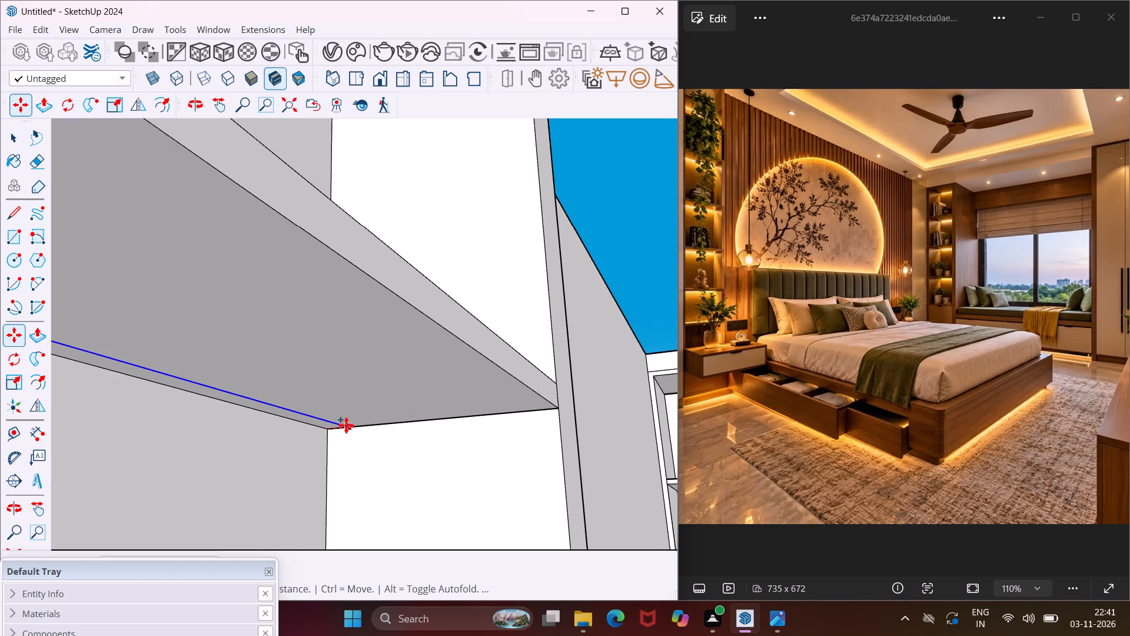
pyautogui.write('1"')
pyautogui.press('Return')
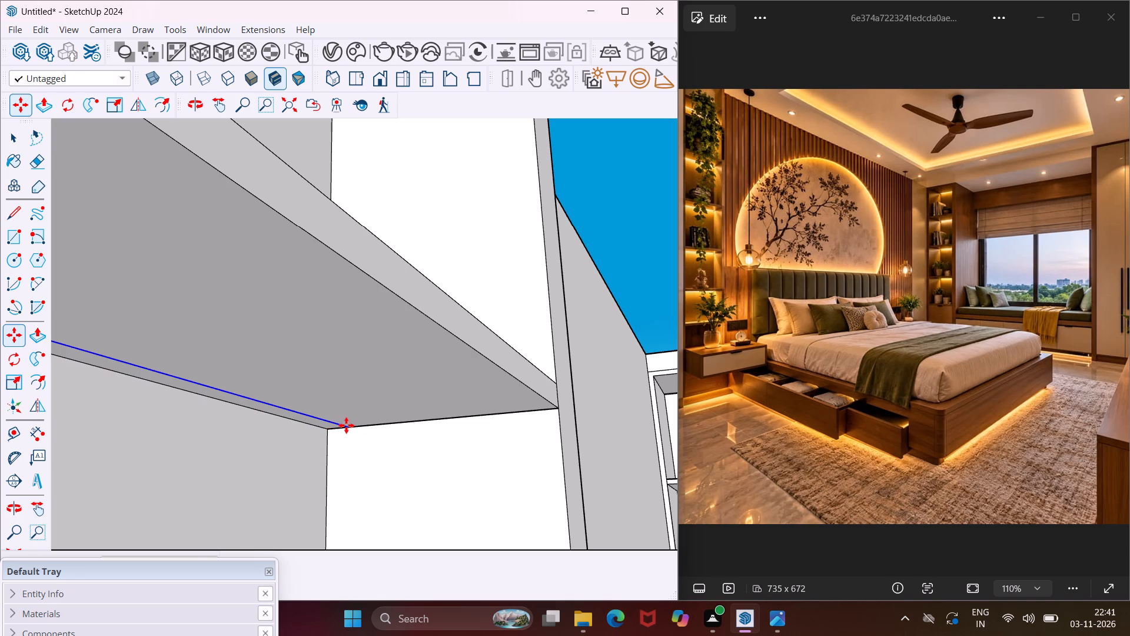
pyautogui.scroll(-12, 313, 405)
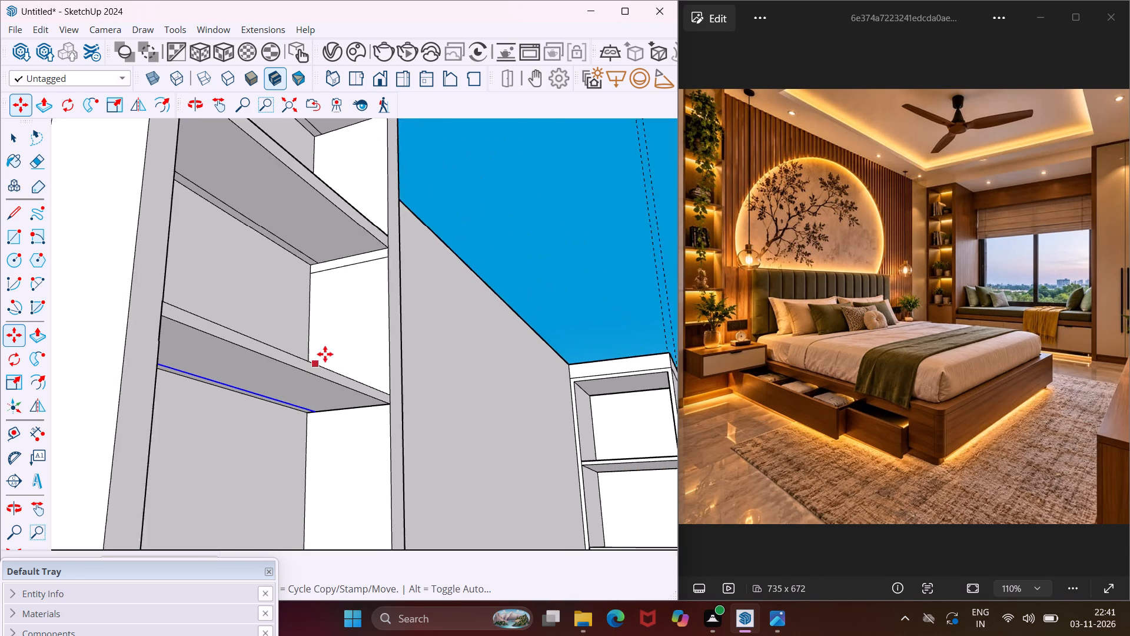
pyautogui.scroll(-11, 343, 323)
pyautogui.moveTo(361, 350); pyautogui.dragTo(357, 441, button='middle')
pyautogui.press('Escape')
pyautogui.press('space')
# Examine the shelf niche beside the window and the overall room model from several angles.
pyautogui.scroll(11, 517, 350)
pyautogui.moveTo(515, 349); pyautogui.dragTo(557, 290, button='middle')
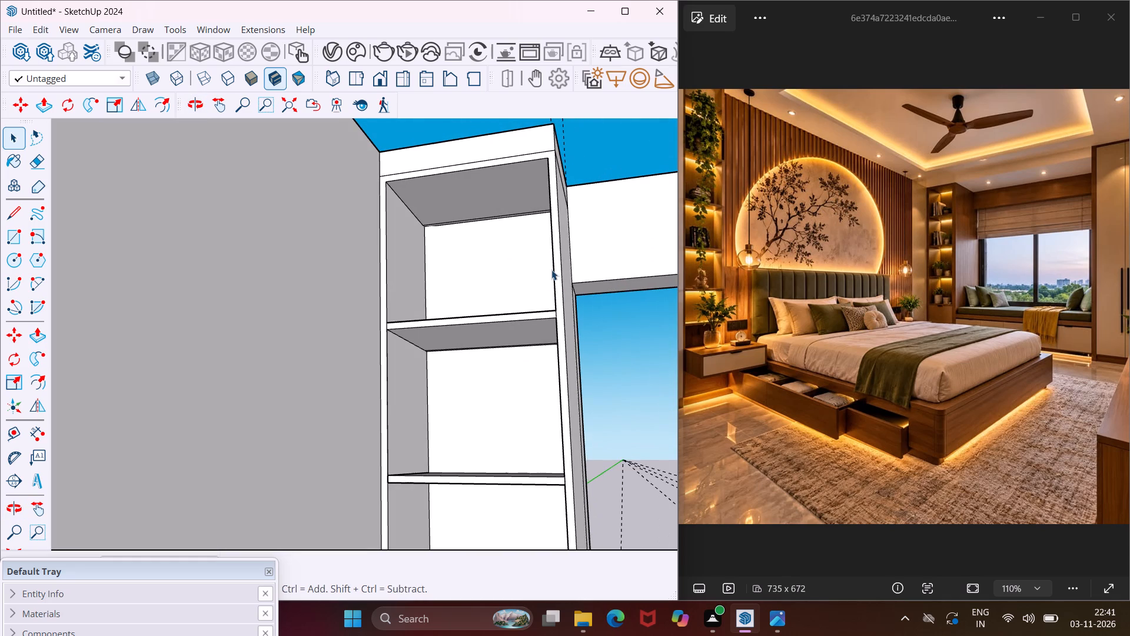
pyautogui.scroll(-4, 547, 267)
pyautogui.scroll(4, 537, 459)
pyautogui.moveTo(536, 456); pyautogui.dragTo(546, 349, button='middle')
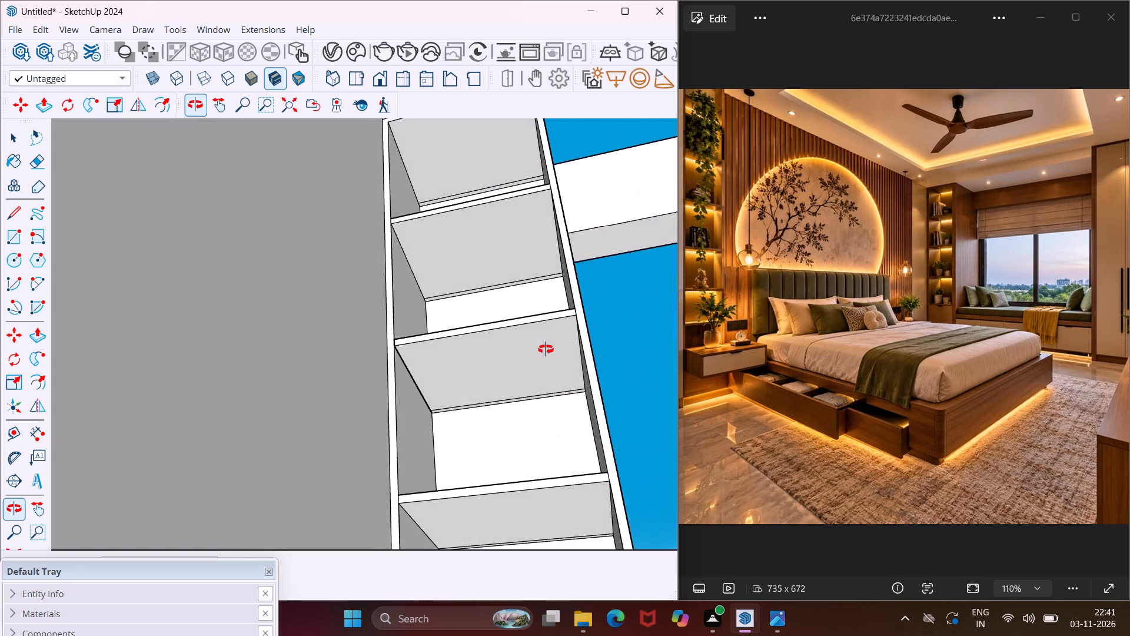
pyautogui.moveTo(546, 349); pyautogui.dragTo(477, 445, button='middle')
pyautogui.scroll(-12, 458, 360)
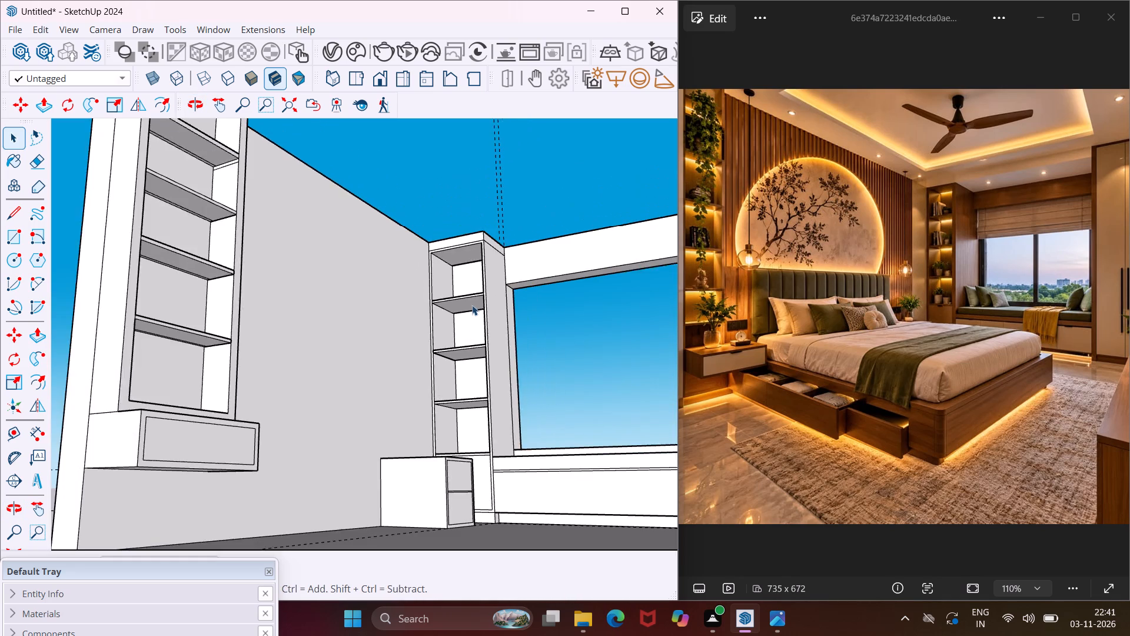
pyautogui.scroll(-5, 472, 305)
pyautogui.moveTo(447, 356); pyautogui.dragTo(424, 479, button='middle')
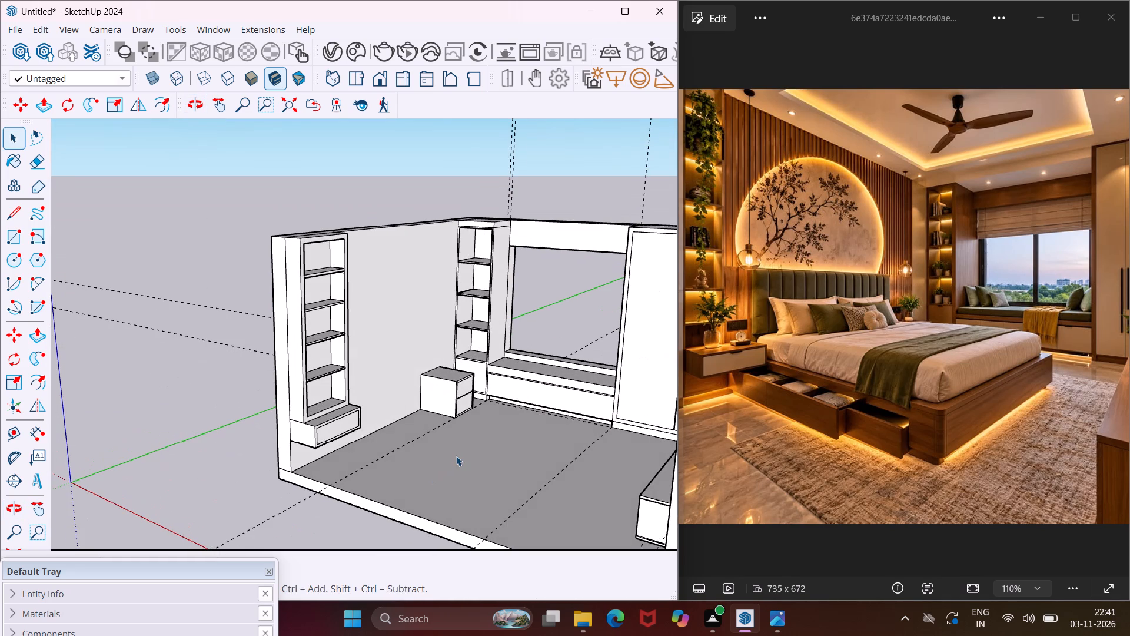
pyautogui.scroll(-4, 418, 436)
pyautogui.moveTo(433, 442); pyautogui.dragTo(460, 450, button='middle')
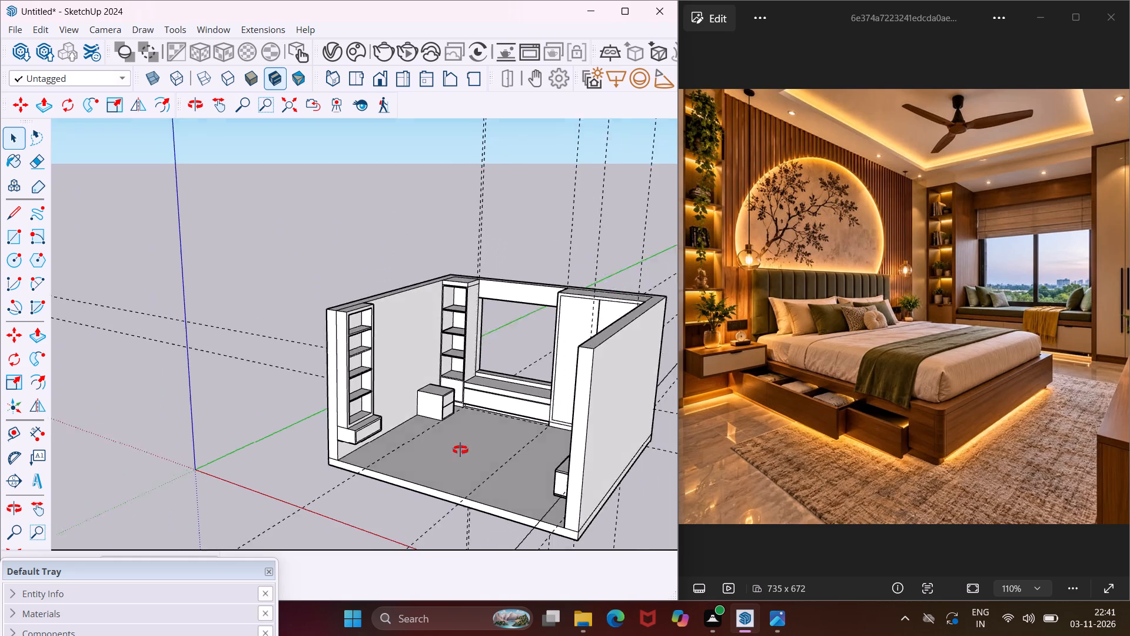
pyautogui.moveTo(460, 450); pyautogui.dragTo(531, 459, button='middle')
pyautogui.scroll(3, 532, 432)
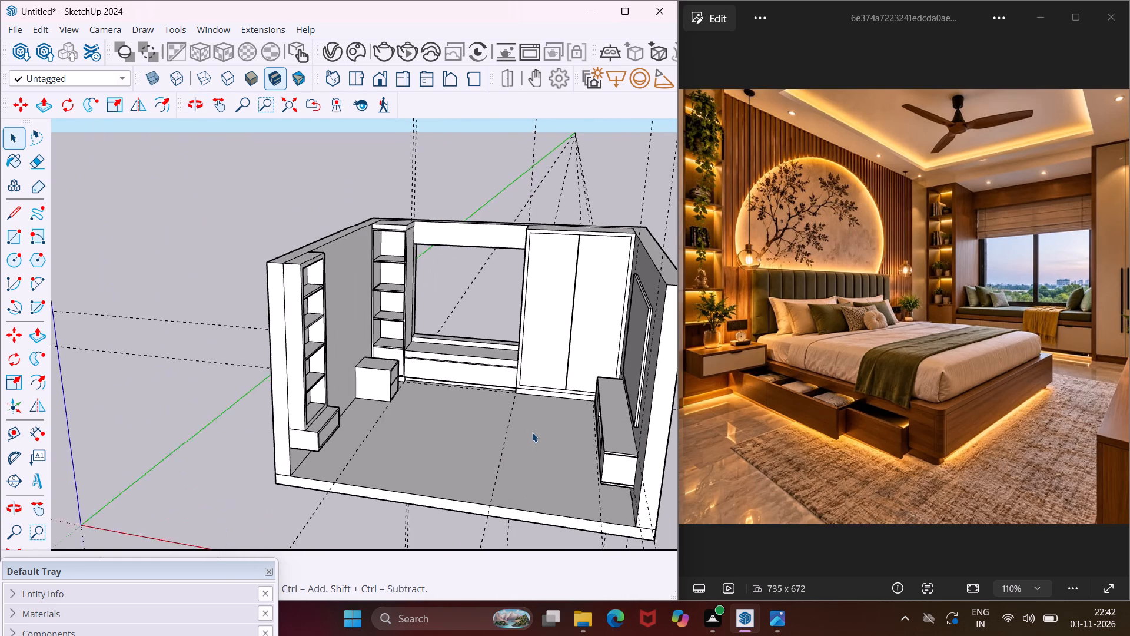
pyautogui.scroll(1, 532, 432)
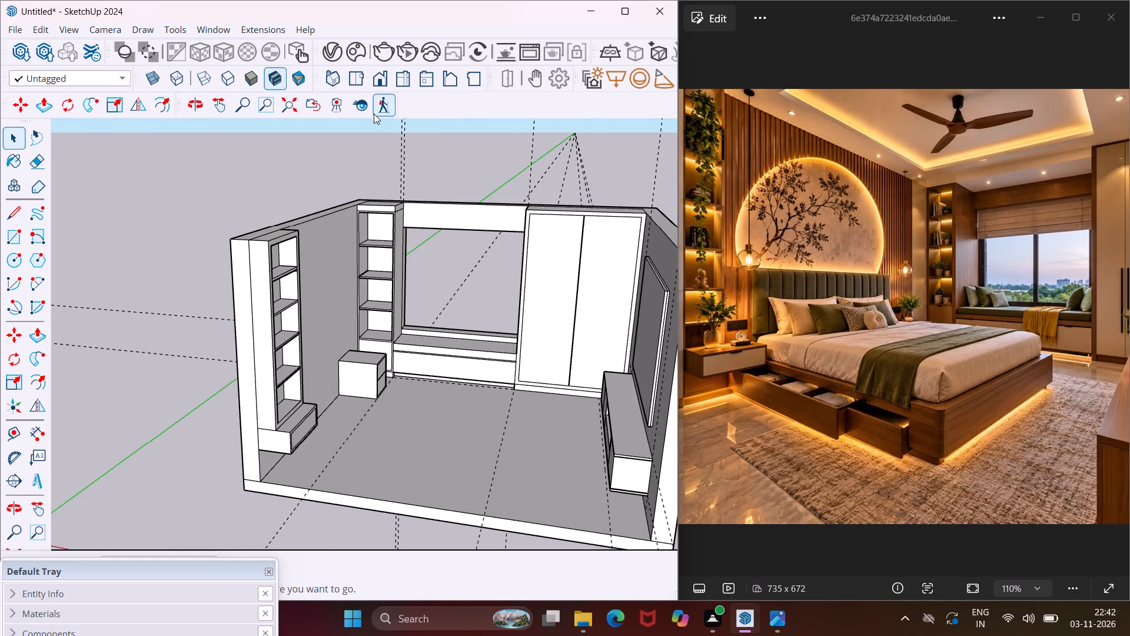
# Open 3D Warehouse and load the plain black 109 KB "Tv" model from the tv results into the scene.
pyautogui.click(204, 27)
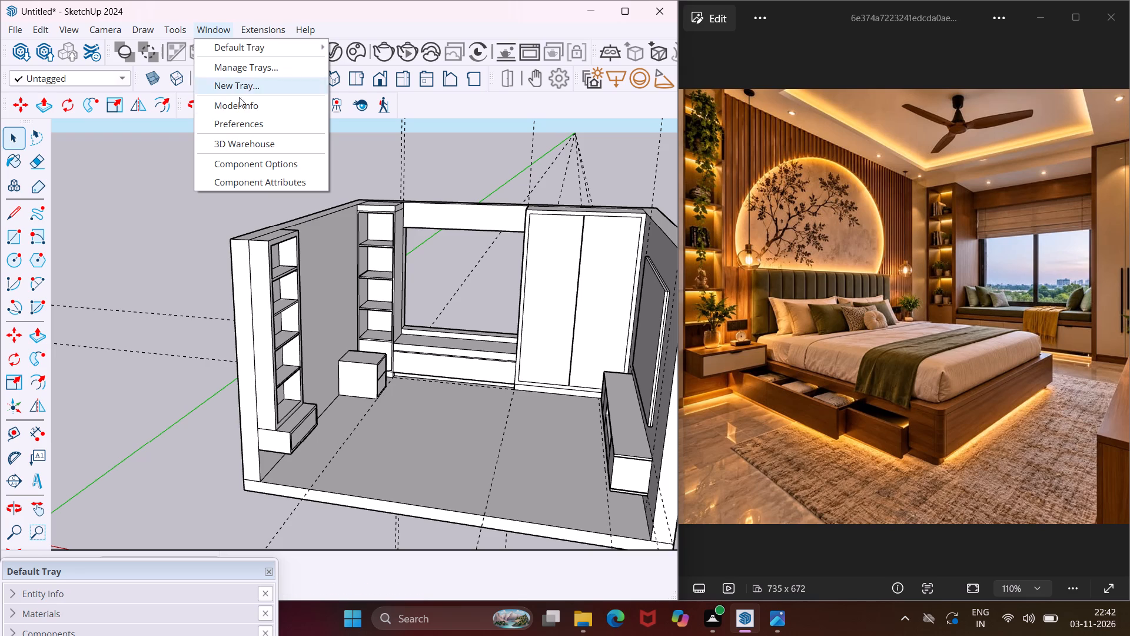
pyautogui.click(239, 140)
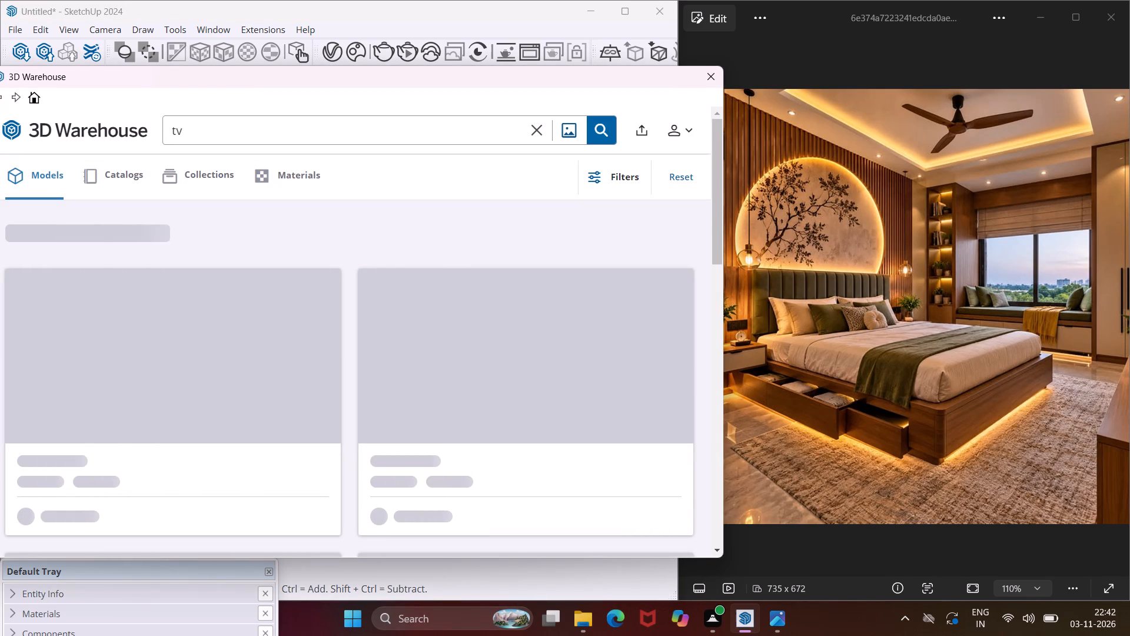
pyautogui.click(231, 137)
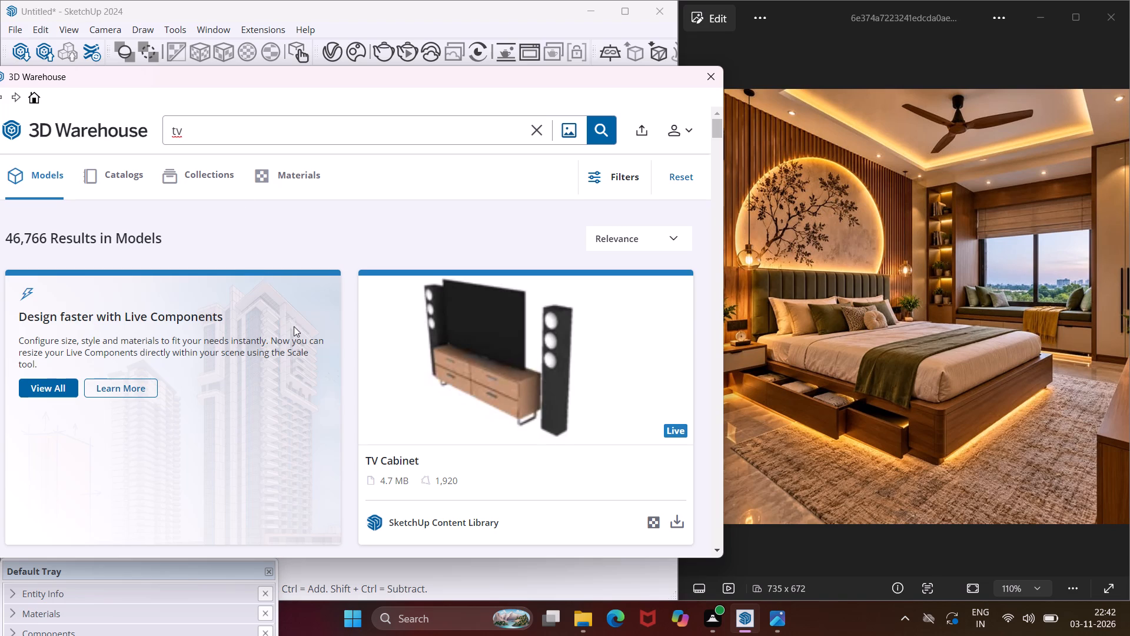
pyautogui.scroll(-3, 341, 495)
pyautogui.scroll(-9, 353, 420)
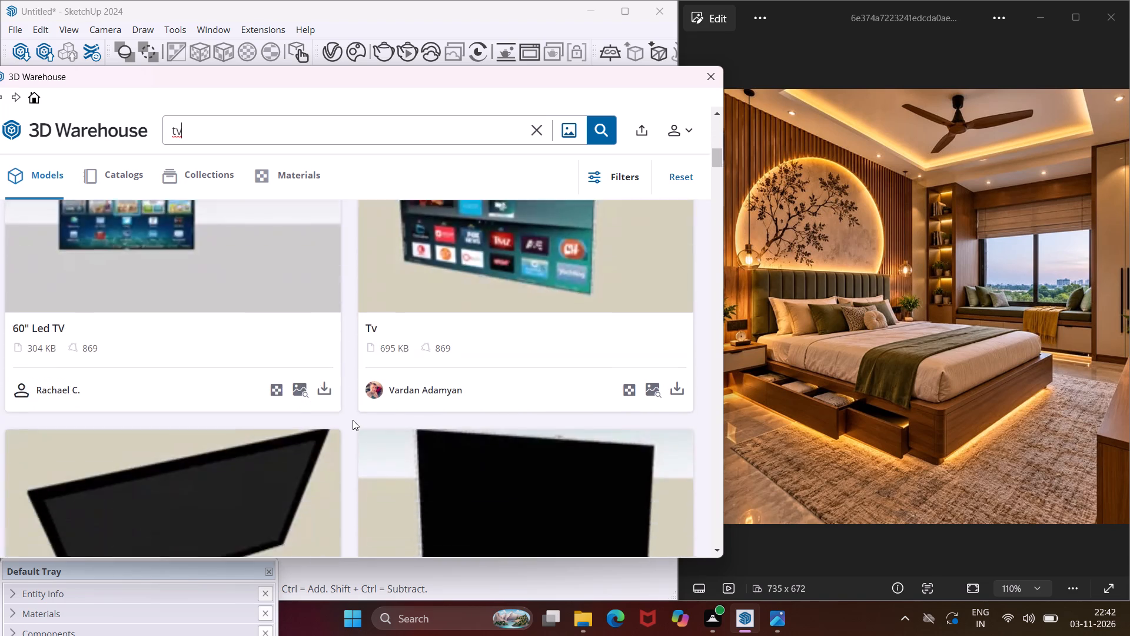
pyautogui.scroll(-2, 353, 420)
pyautogui.click(672, 372)
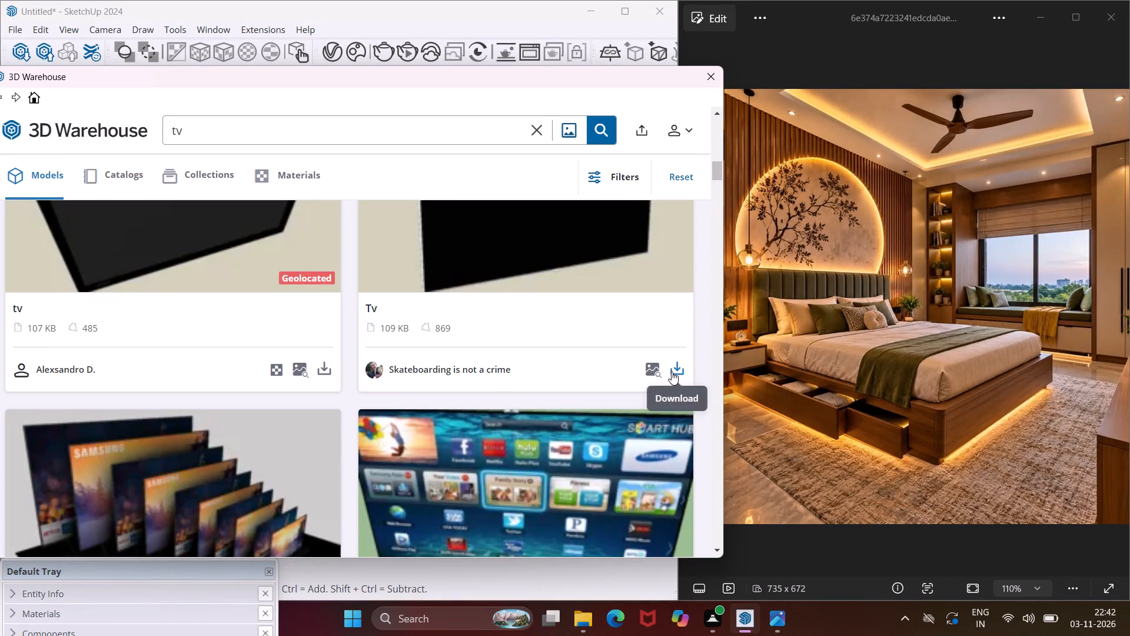
pyautogui.click(297, 337)
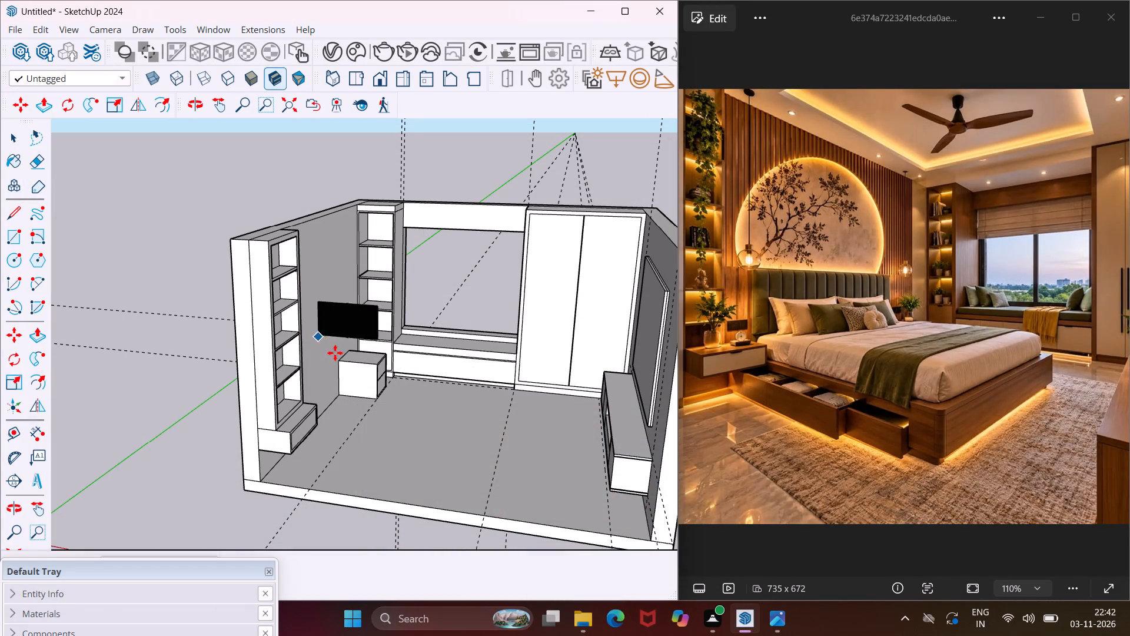
# Place the loaded TV on the open floor of the bedroom, in front of the wall panel and console.
pyautogui.scroll(-6, 358, 383)
pyautogui.moveTo(383, 426); pyautogui.dragTo(623, 407, button='middle')
pyautogui.scroll(3, 463, 407)
pyautogui.moveTo(416, 412); pyautogui.dragTo(358, 445, button='middle')
pyautogui.scroll(1, 358, 445)
pyautogui.scroll(3, 424, 435)
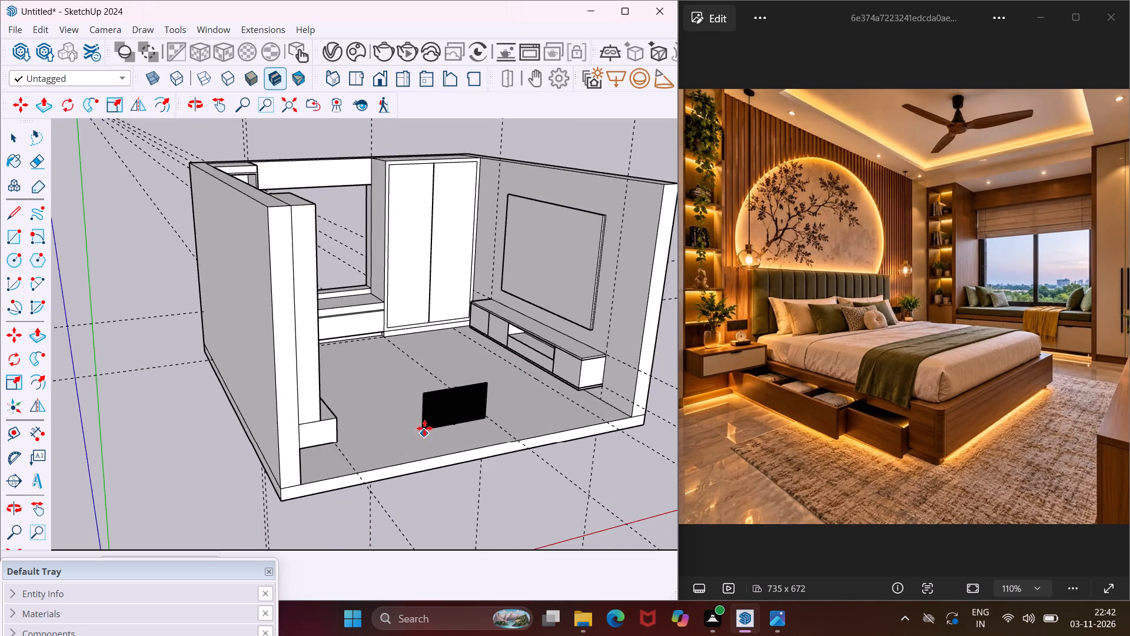
pyautogui.scroll(3, 424, 415)
pyautogui.click(424, 406)
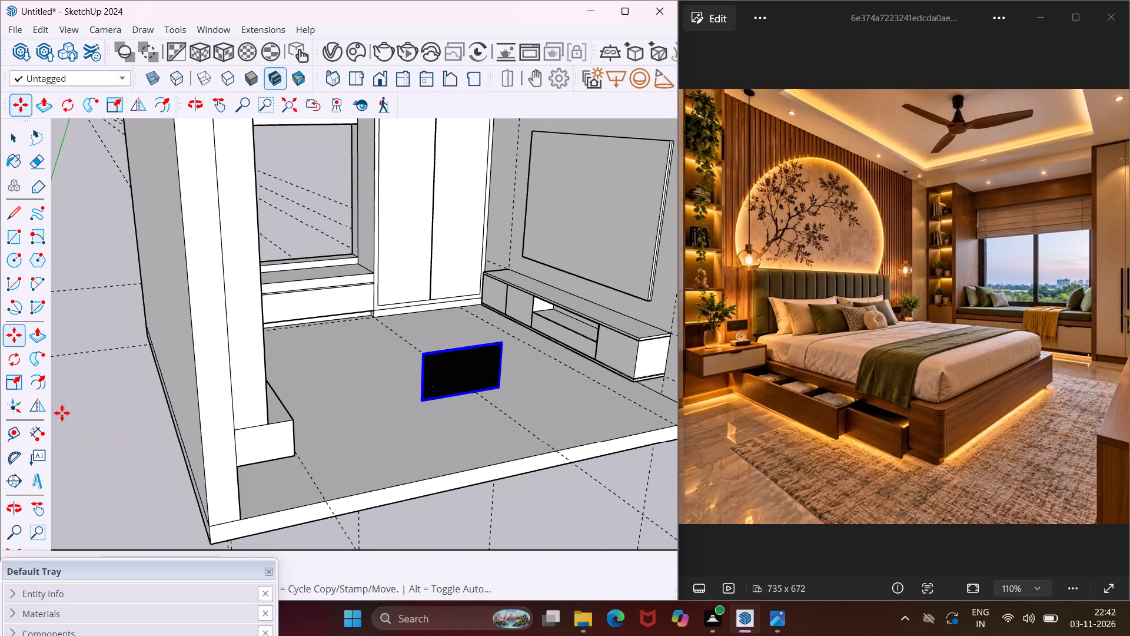
# Rotate the TV a quarter turn about the vertical axis so it runs parallel to the wall with the TV panel.
pyautogui.click(18, 365)
pyautogui.scroll(3, 446, 472)
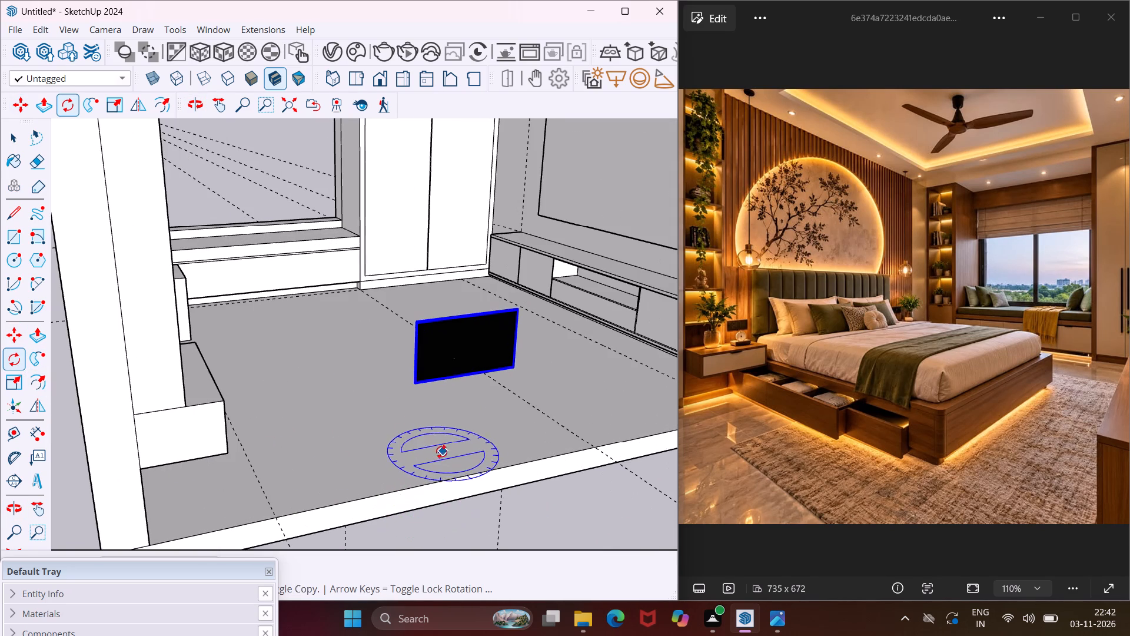
pyautogui.click(440, 449)
pyautogui.click(520, 429)
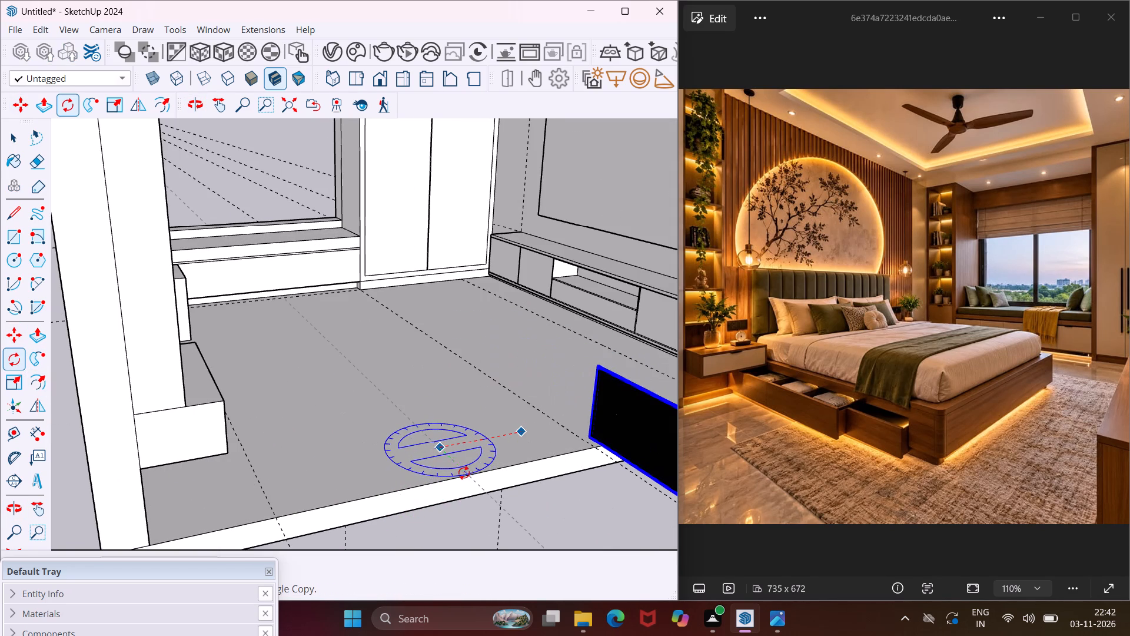
pyautogui.click(464, 473)
pyautogui.scroll(-4, 404, 359)
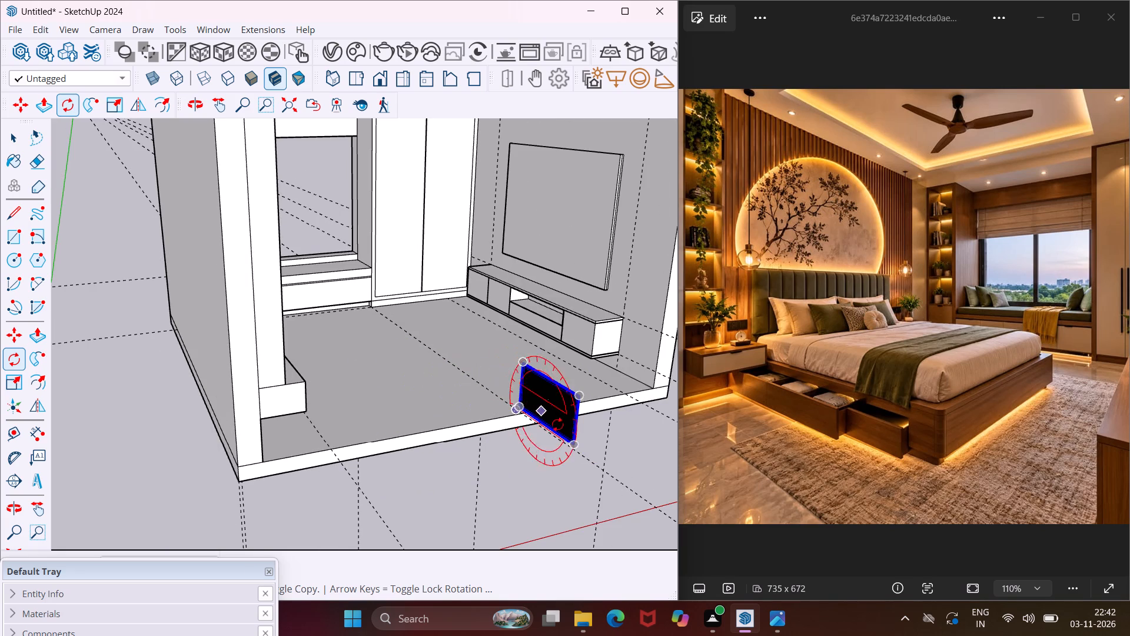
# Move the TV by its rear bottom corner onto the front face of the wall panel above the console.
pyautogui.press('m')
pyautogui.scroll(9, 581, 443)
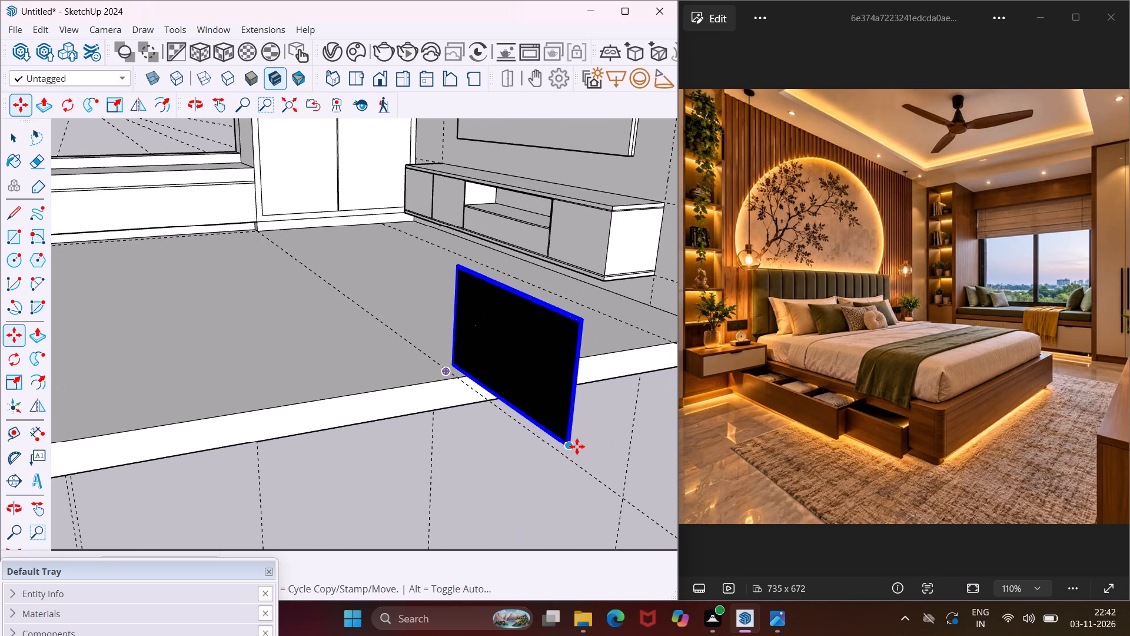
pyautogui.moveTo(553, 432); pyautogui.dragTo(508, 416, button='middle')
pyautogui.scroll(12, 508, 416)
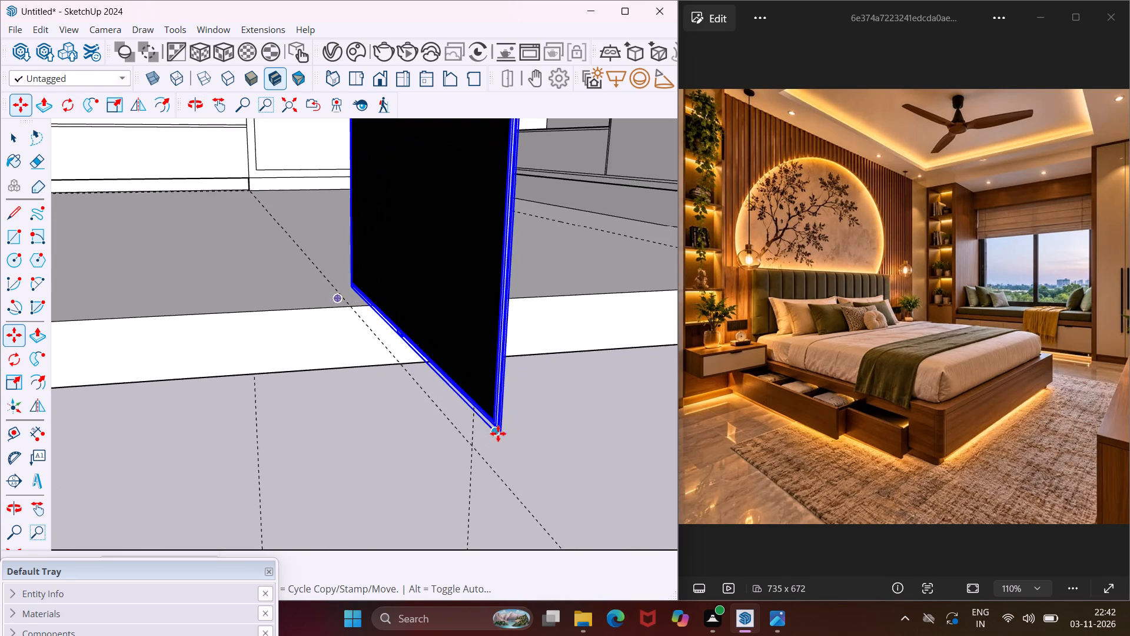
pyautogui.scroll(15, 498, 433)
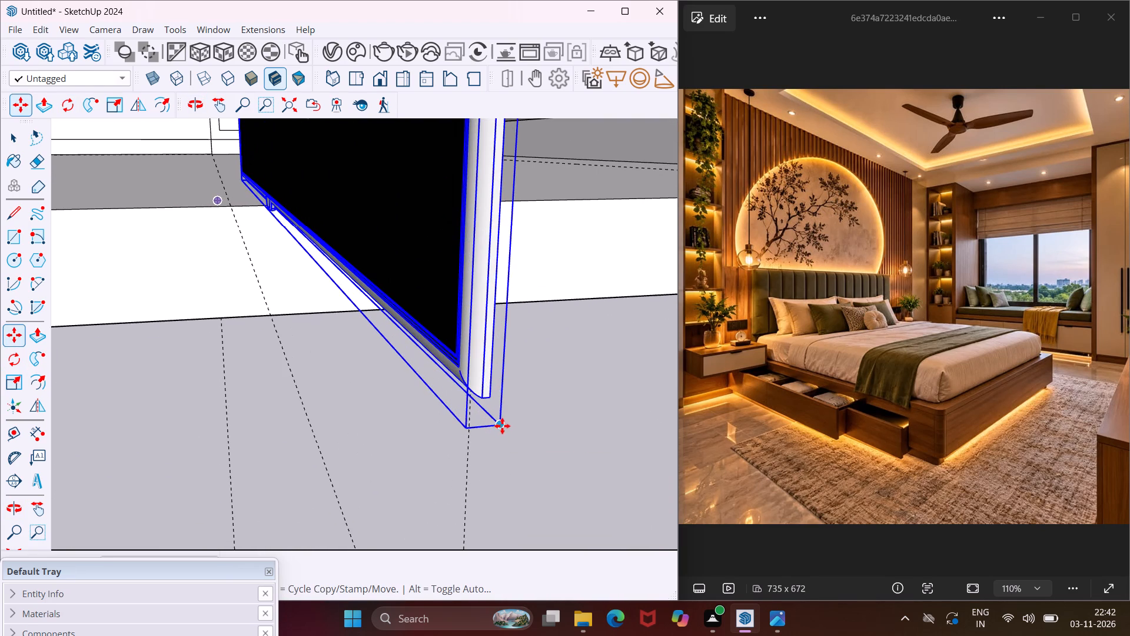
pyautogui.click(500, 426)
pyautogui.scroll(-6, 396, 463)
pyautogui.scroll(-10, 345, 495)
pyautogui.scroll(1, 337, 505)
pyautogui.scroll(-2, 337, 505)
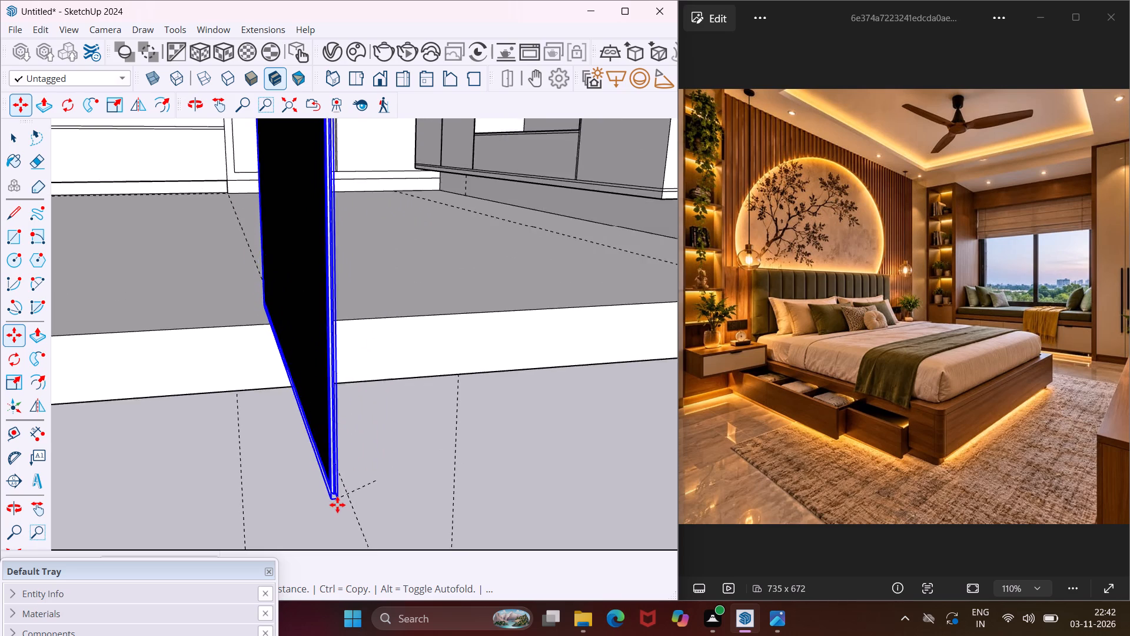
pyautogui.scroll(-20, 337, 505)
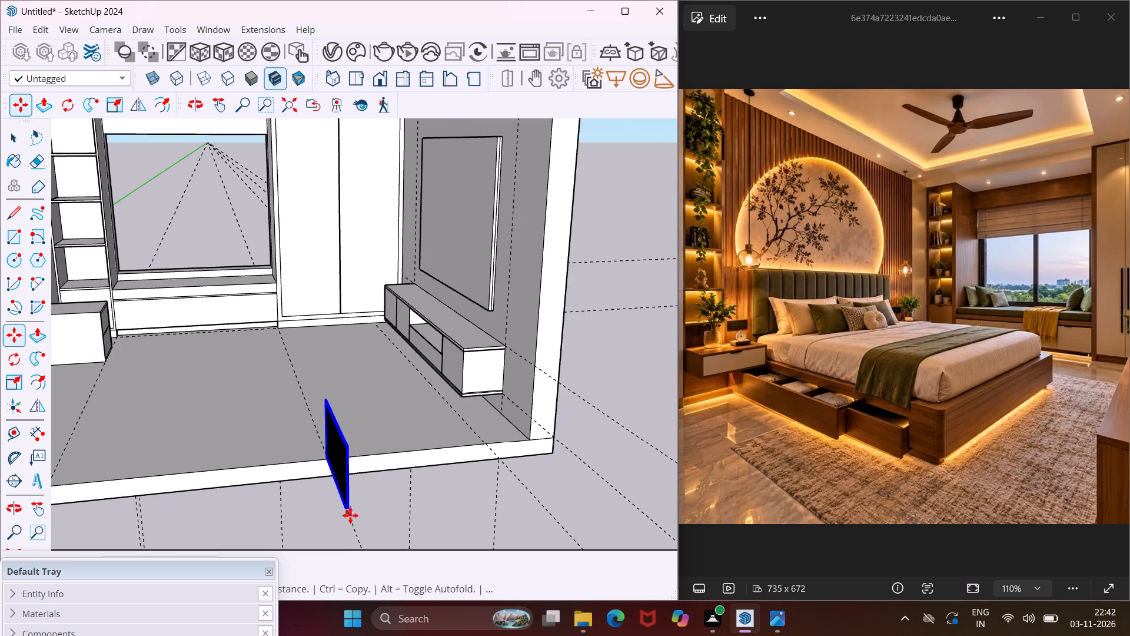
pyautogui.scroll(-4, 350, 515)
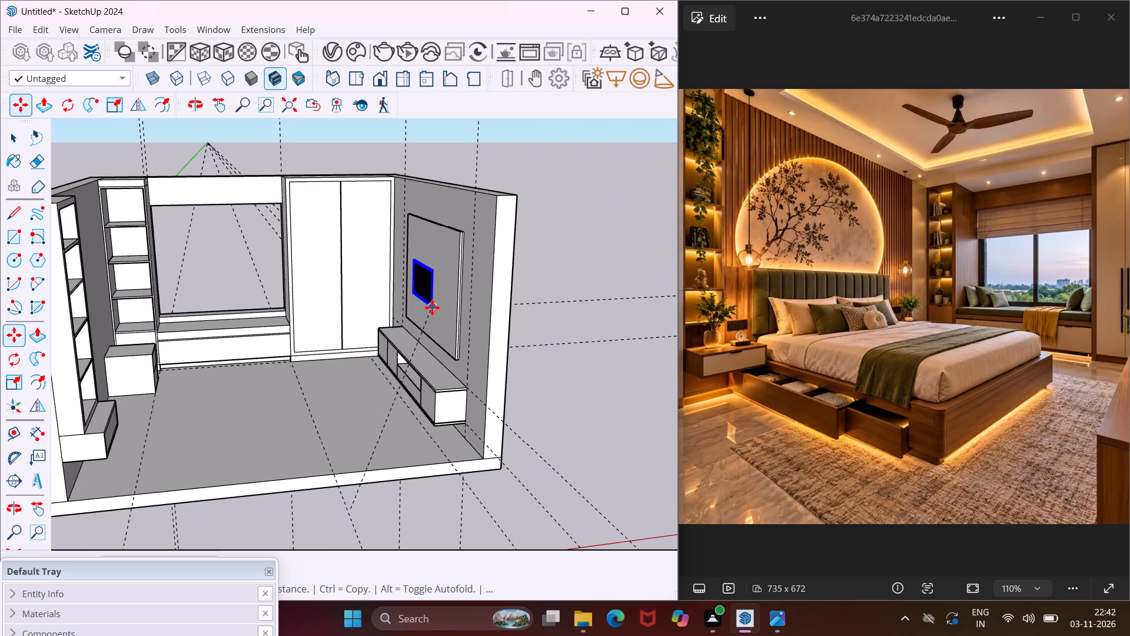
pyautogui.scroll(11, 436, 306)
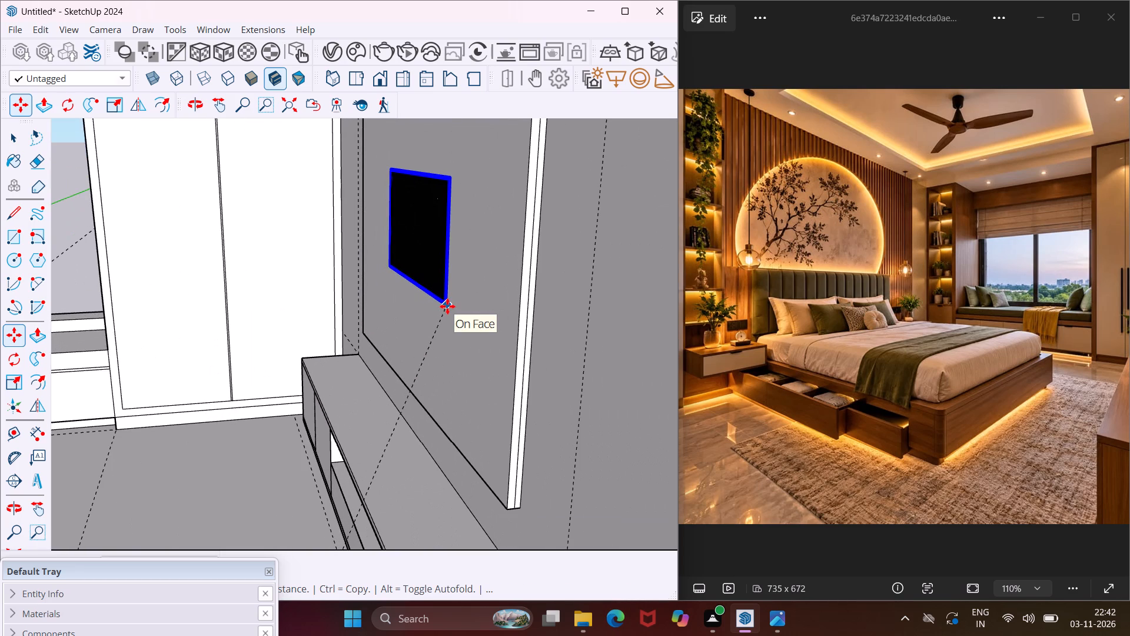
pyautogui.click(447, 306)
# Scale the TV's depth along the green axis, stretching its front face outward from the wall panel.
pyautogui.scroll(-5, 448, 327)
pyautogui.moveTo(480, 348); pyautogui.dragTo(571, 349, button='middle')
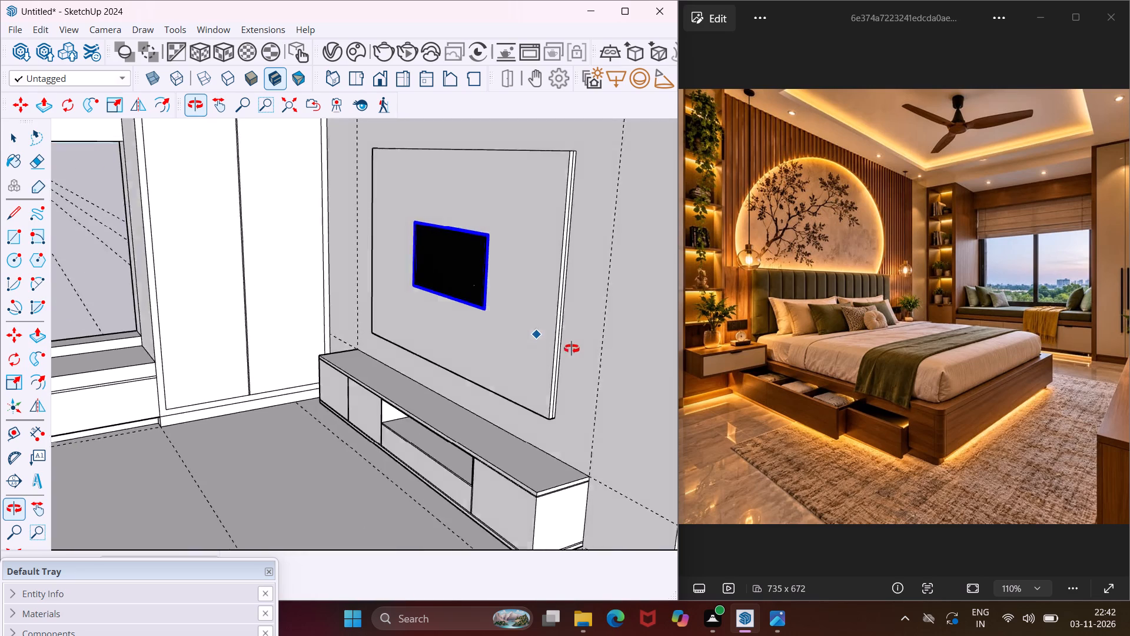
pyautogui.moveTo(571, 349); pyautogui.dragTo(599, 357, button='middle')
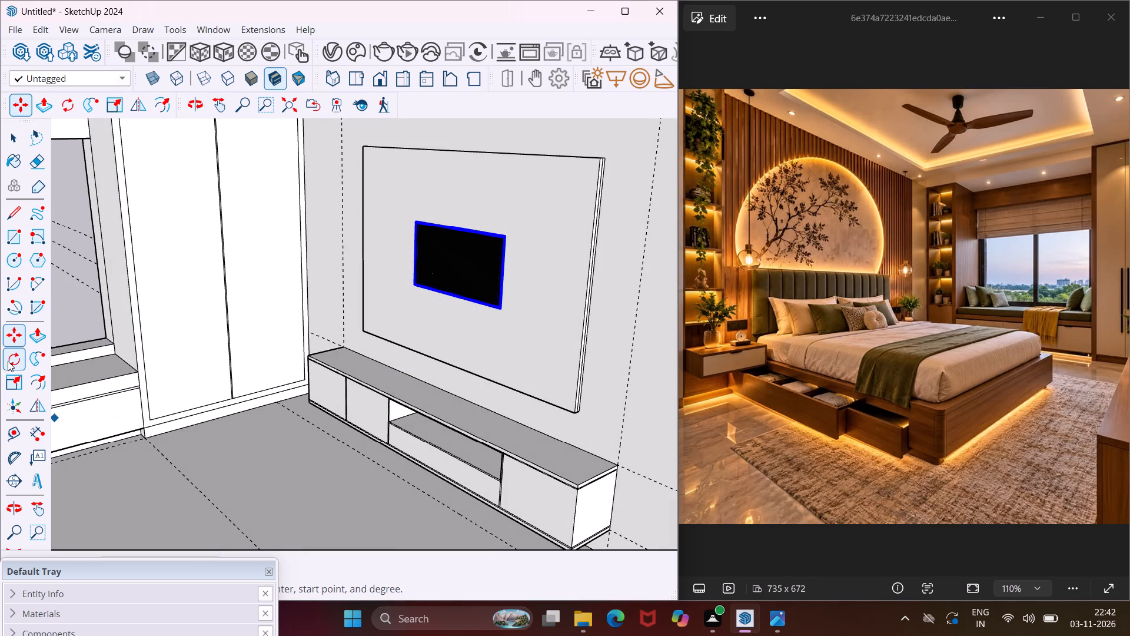
pyautogui.click(8, 372)
pyautogui.moveTo(449, 315); pyautogui.dragTo(287, 369, button='middle')
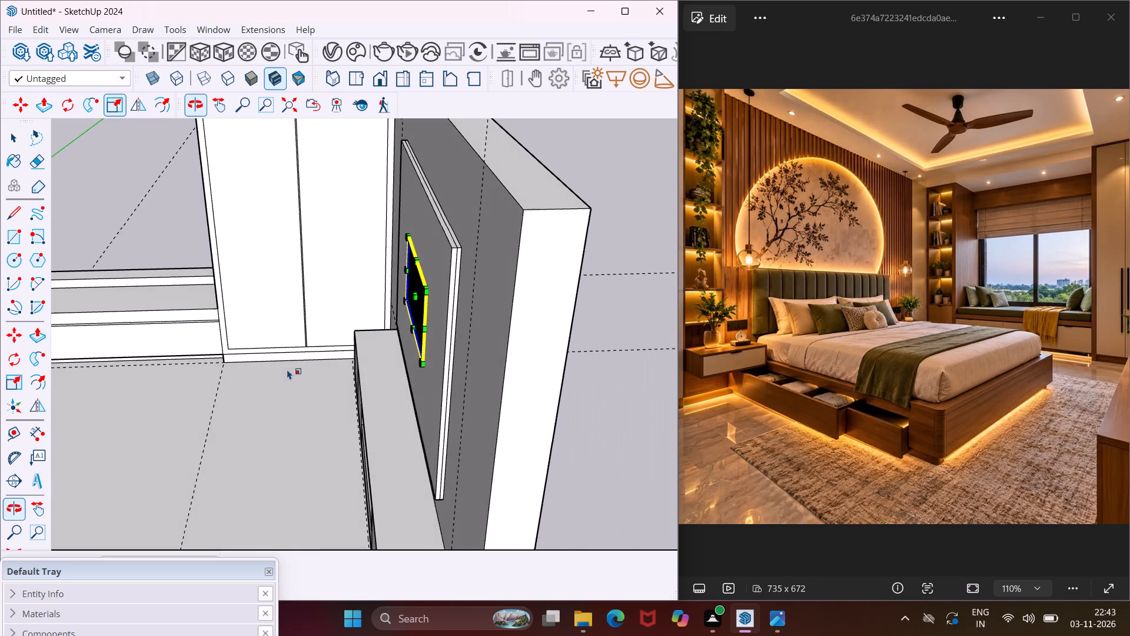
pyautogui.scroll(16, 417, 304)
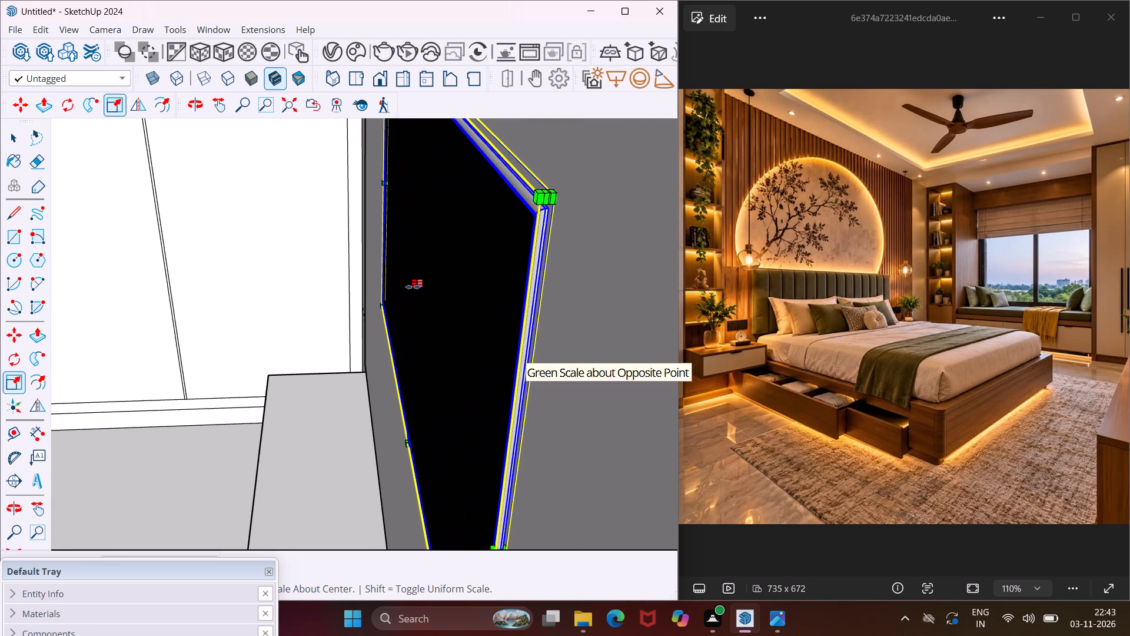
pyautogui.click(412, 285)
pyautogui.scroll(2, 403, 286)
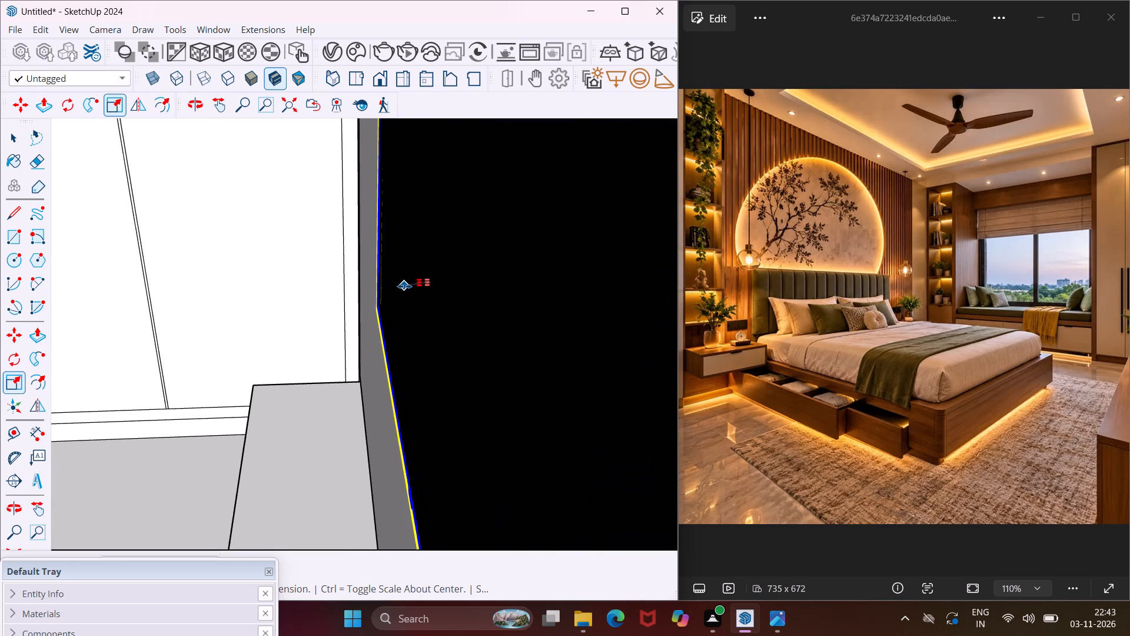
pyautogui.scroll(6, 404, 286)
pyautogui.click(421, 282)
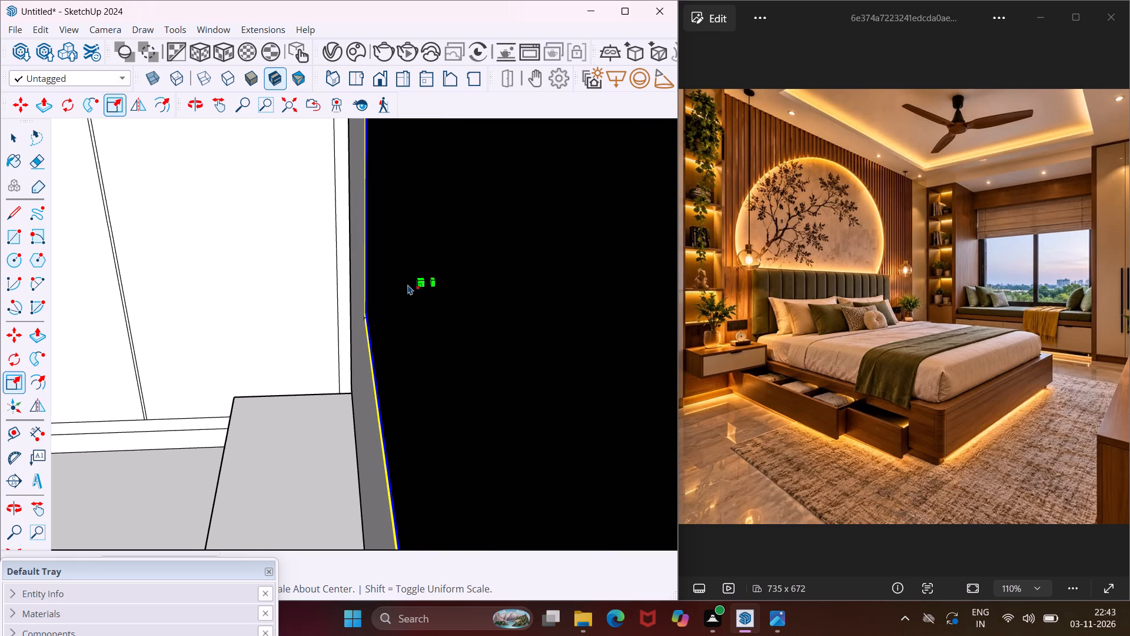
pyautogui.click(418, 283)
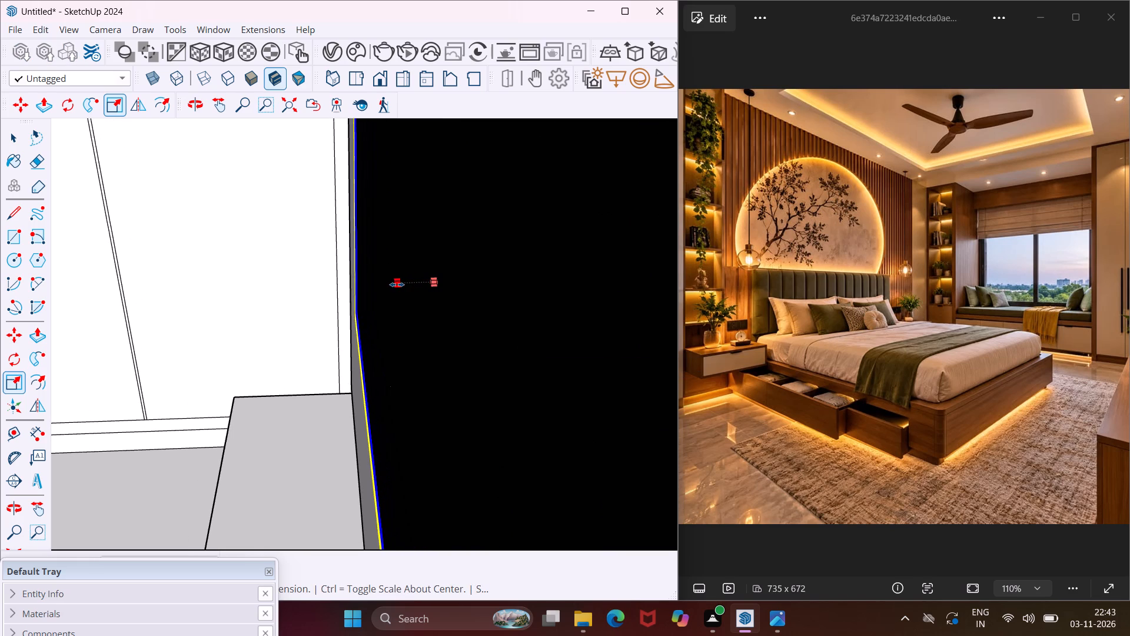
pyautogui.click(394, 284)
pyautogui.scroll(-6, 328, 298)
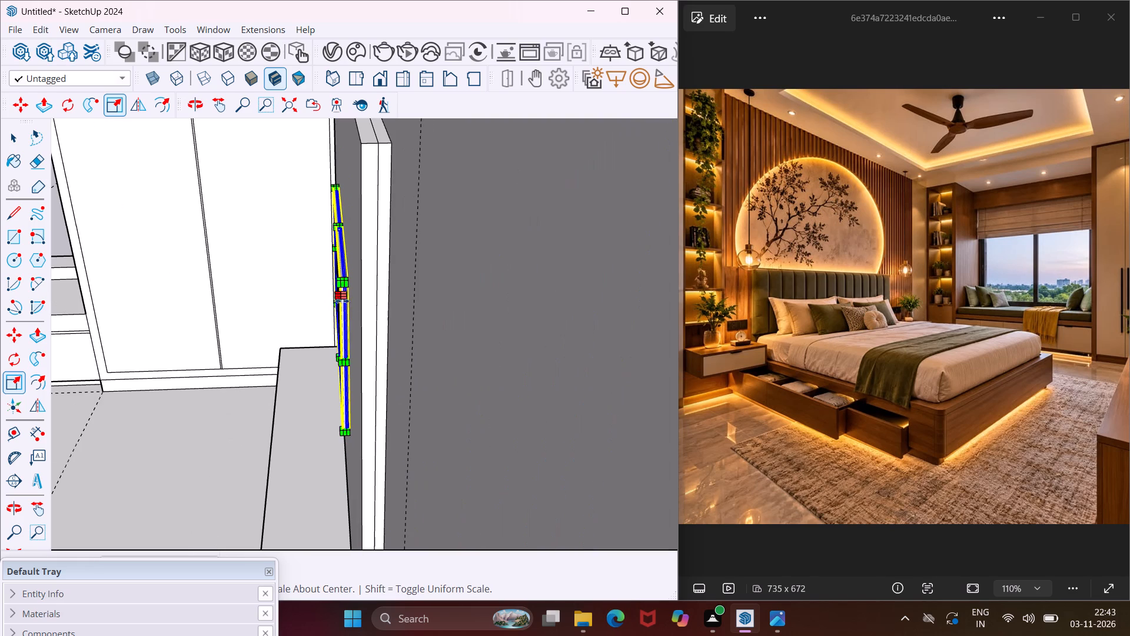
# Enlarge the TV proportionally from its two opposite corners so it fills more of the wall panel with a border around it.
pyautogui.moveTo(353, 304); pyautogui.dragTo(649, 356, button='middle')
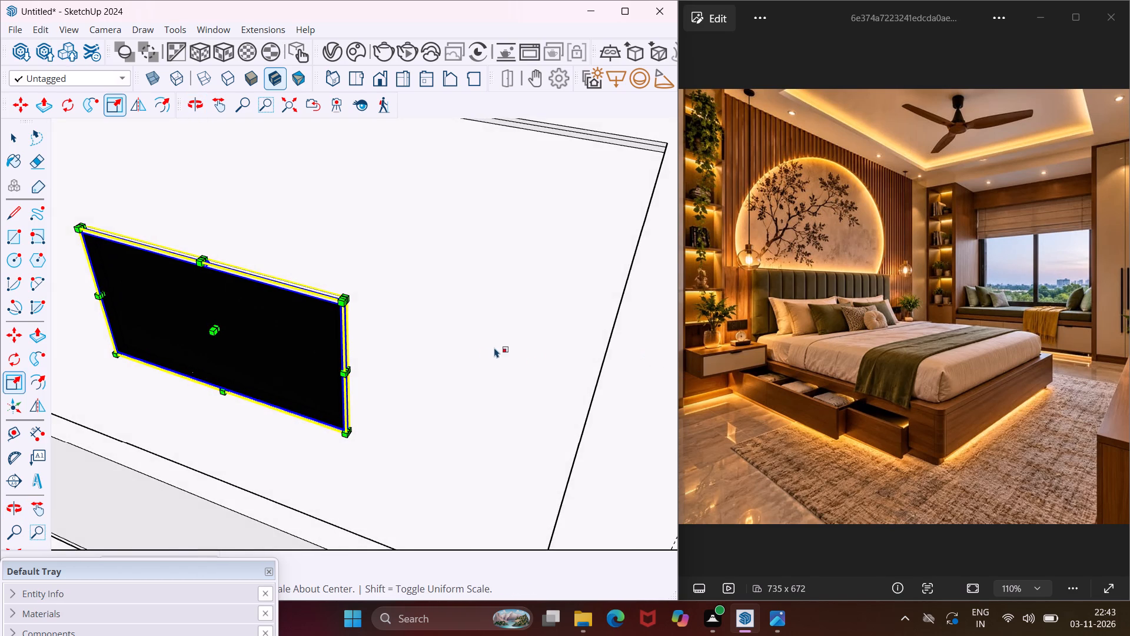
pyautogui.scroll(-2, 494, 347)
pyautogui.click(364, 309)
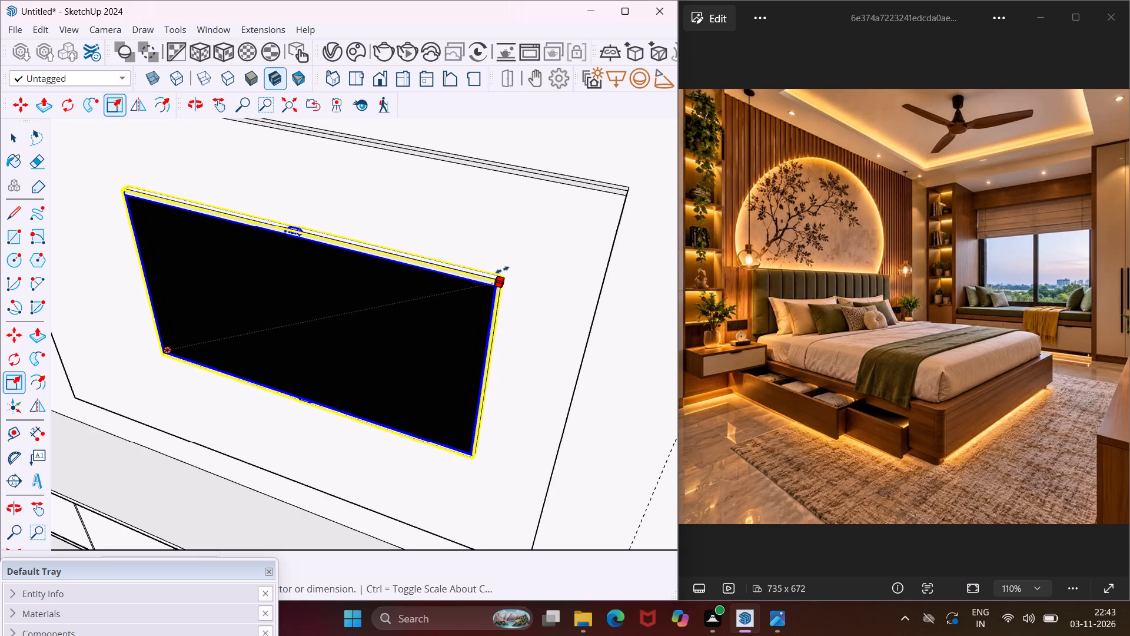
pyautogui.click(502, 270)
pyautogui.scroll(-3, 280, 362)
pyautogui.scroll(-1, 221, 303)
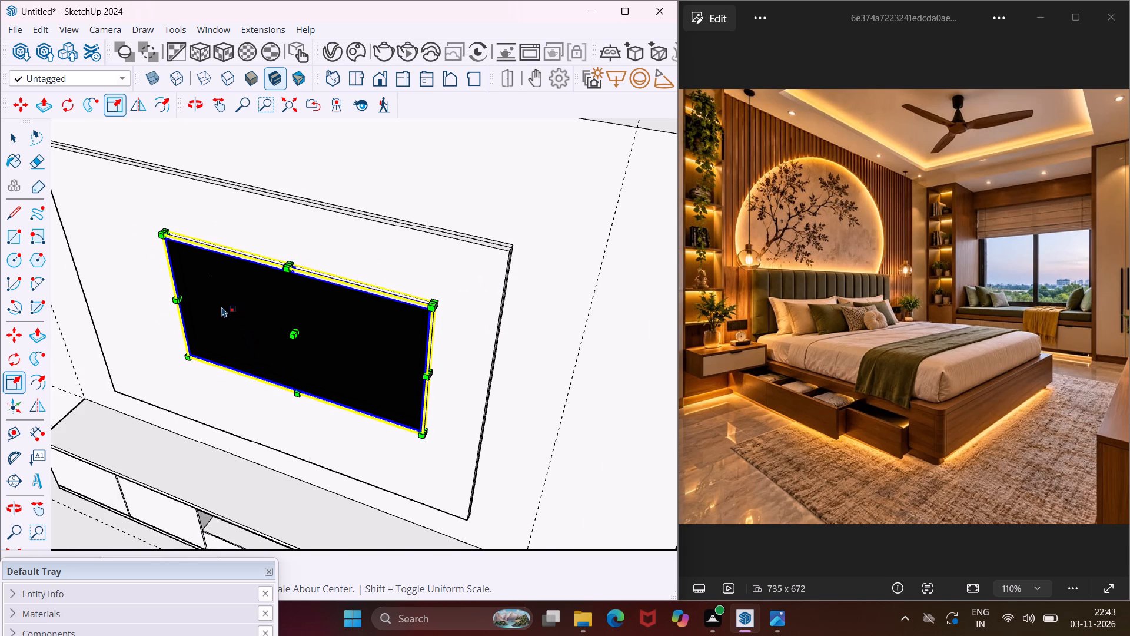
pyautogui.scroll(-2, 222, 307)
pyautogui.click(198, 345)
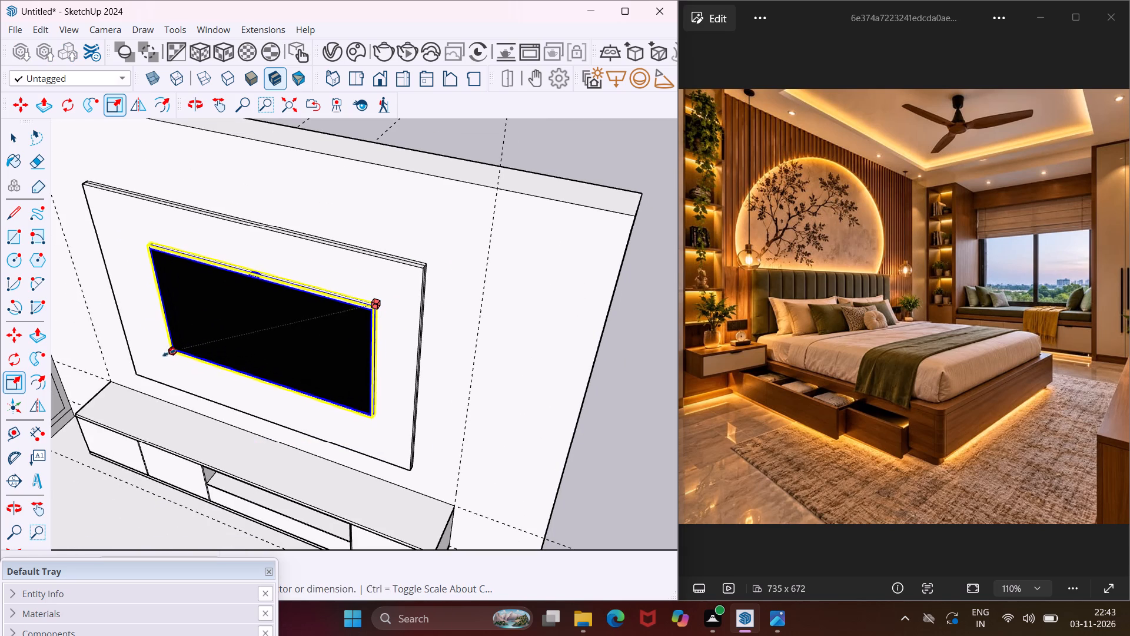
pyautogui.click(160, 357)
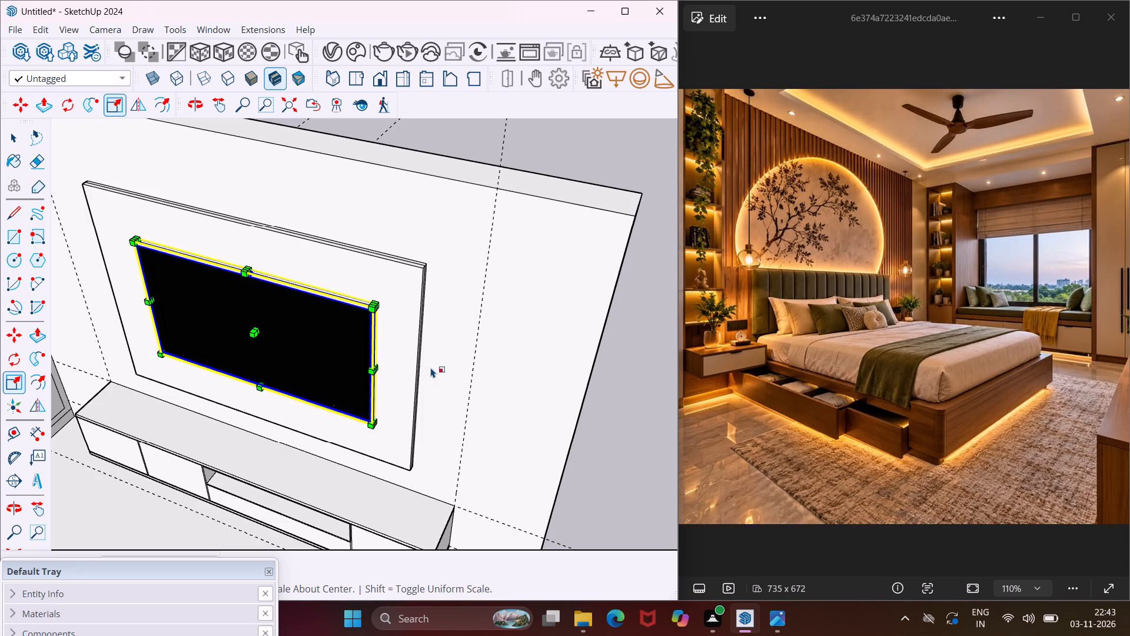
pyautogui.press('Escape')
pyautogui.press('space')
# Draw a narrow full-height rectangle on the bed wall beside the tall shelf unit, from the floor line to the wall's top edge.
pyautogui.scroll(-11, 476, 320)
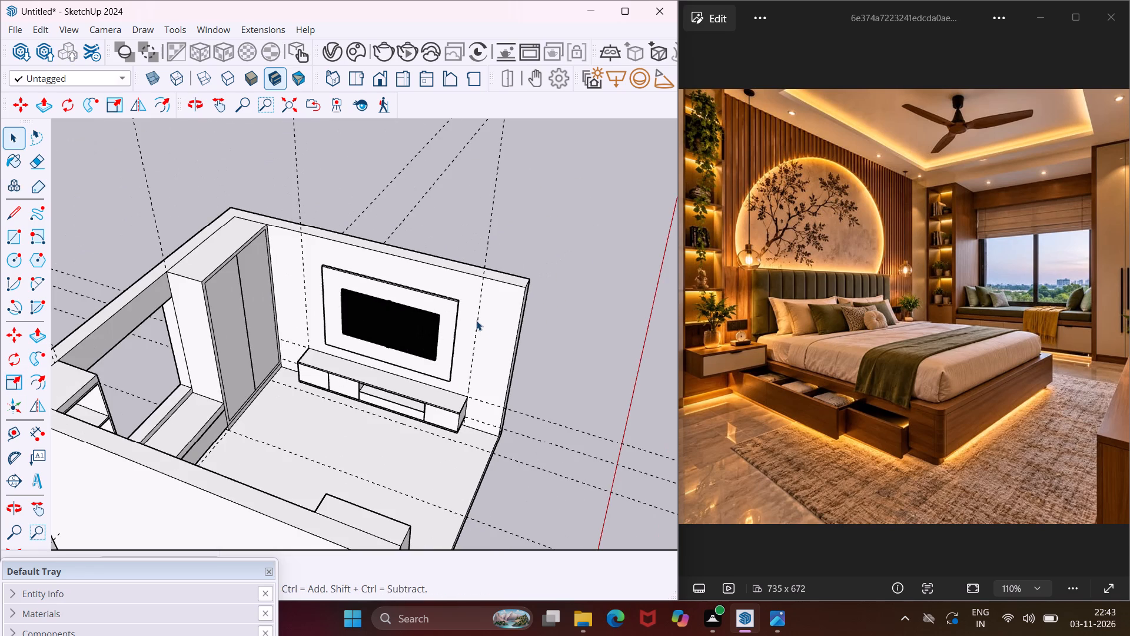
pyautogui.moveTo(463, 353); pyautogui.dragTo(147, 319, button='middle')
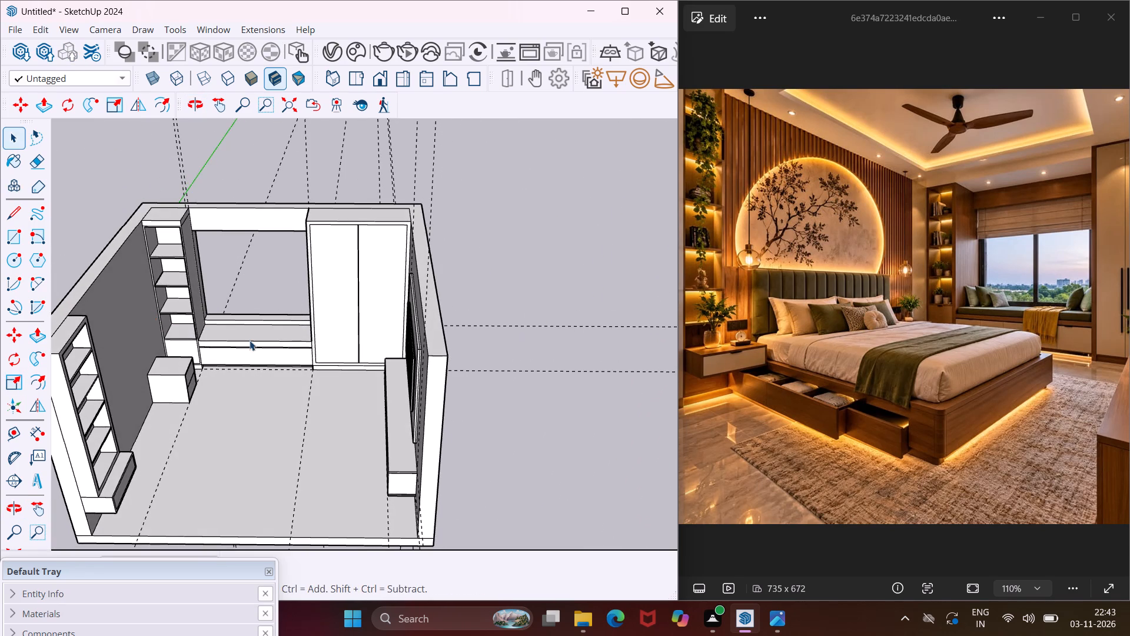
pyautogui.scroll(-4, 250, 340)
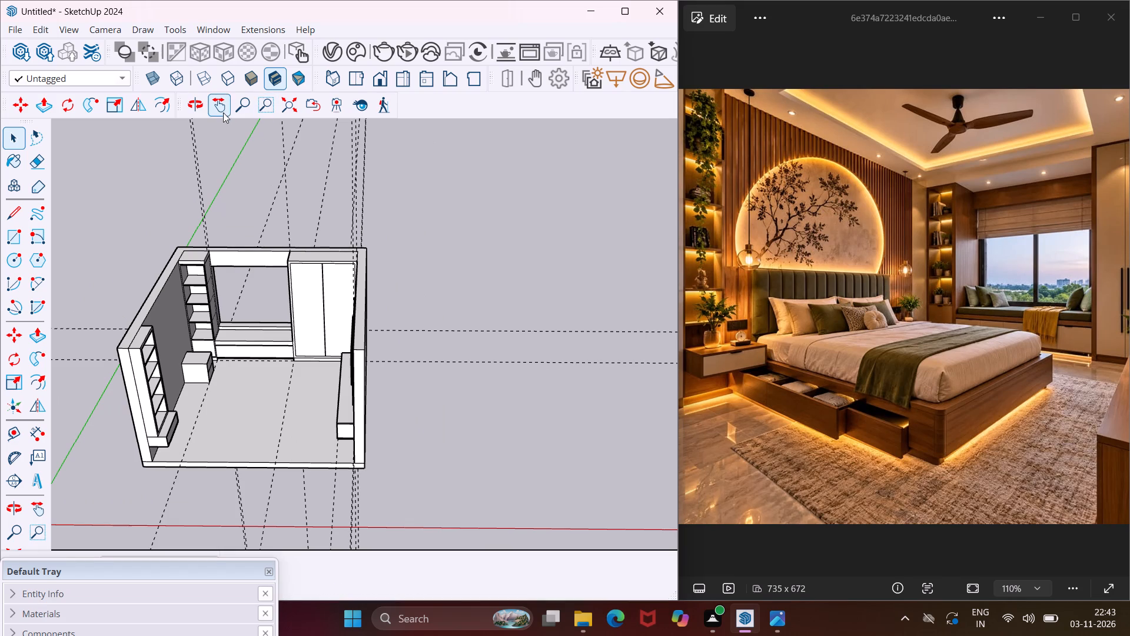
pyautogui.click(222, 111)
pyautogui.moveTo(170, 354); pyautogui.dragTo(342, 416)
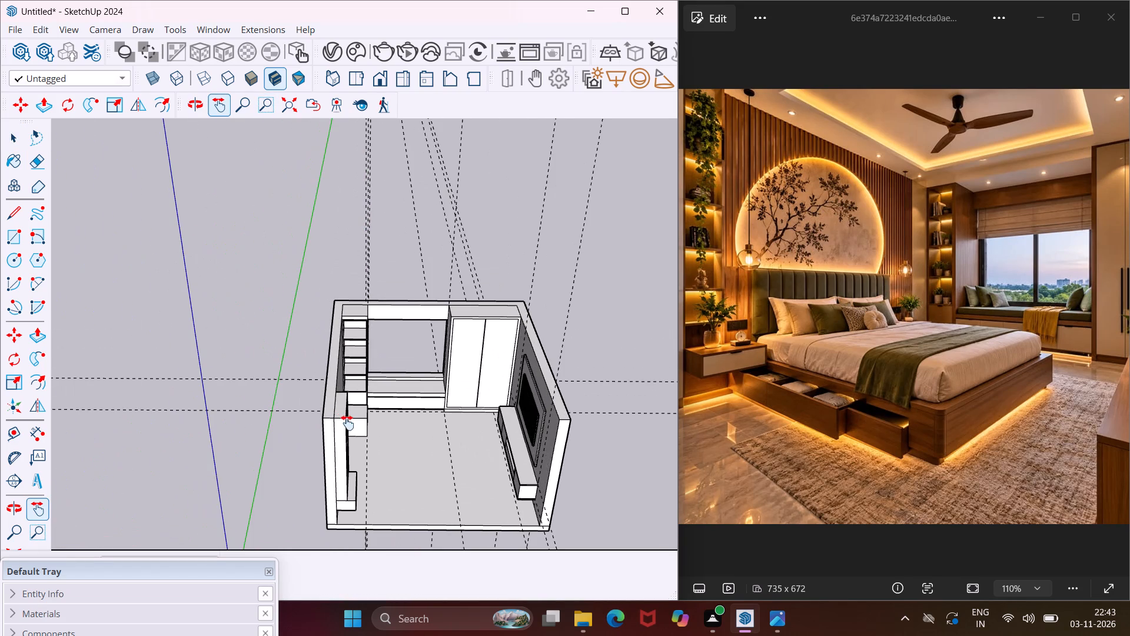
pyautogui.moveTo(348, 423); pyautogui.dragTo(94, 379, button='middle')
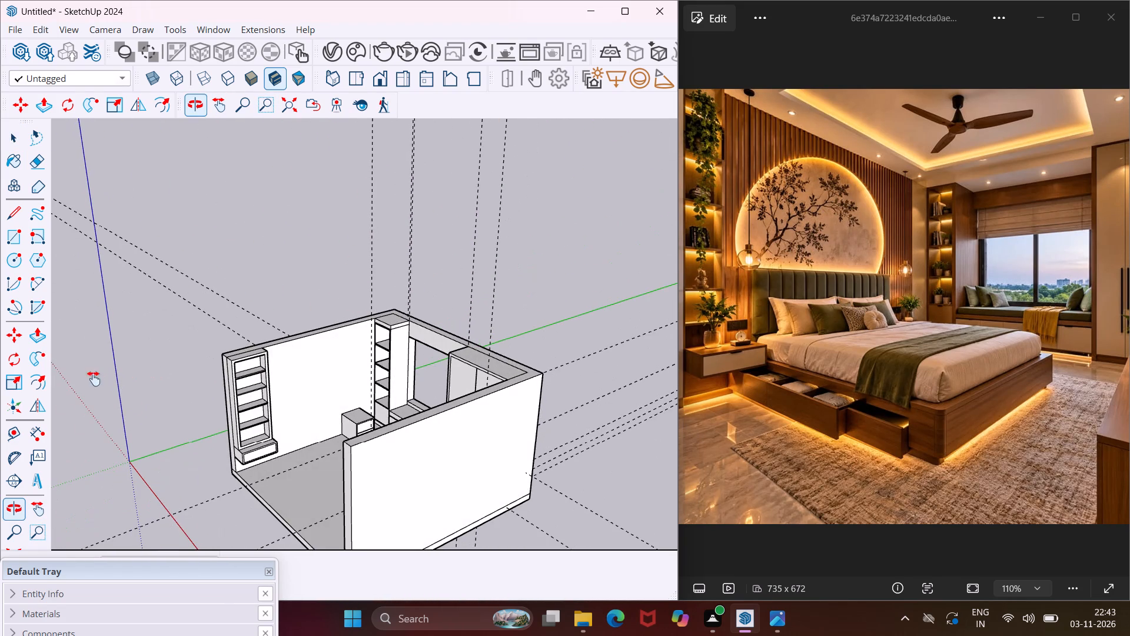
pyautogui.scroll(9, 245, 397)
pyautogui.press('Escape')
pyautogui.press('space')
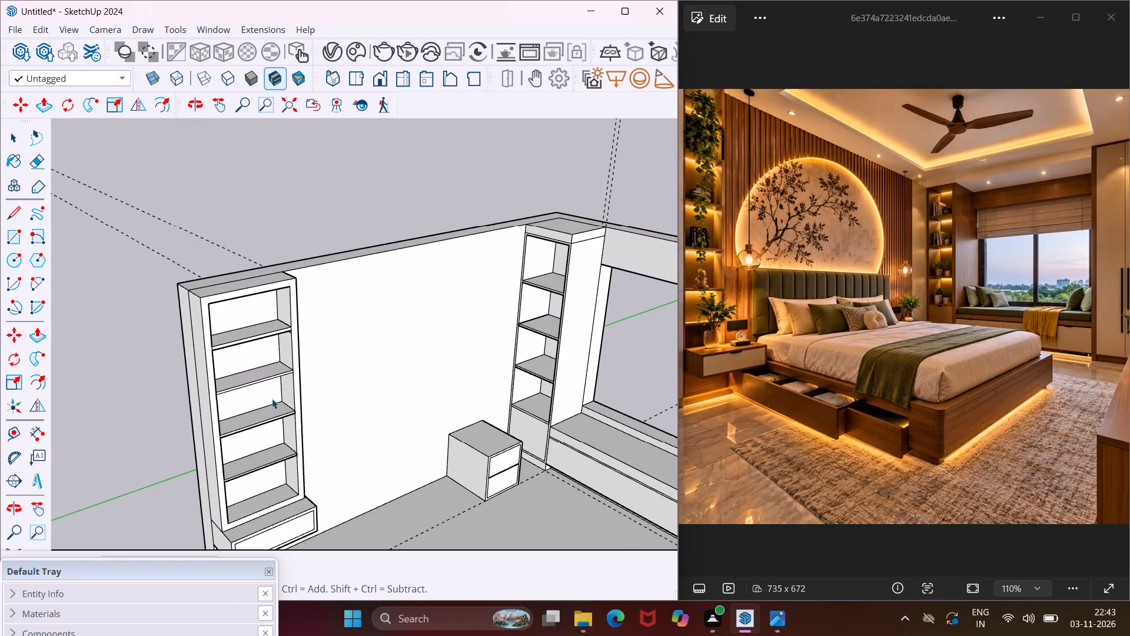
pyautogui.moveTo(370, 409); pyautogui.dragTo(247, 410, button='middle')
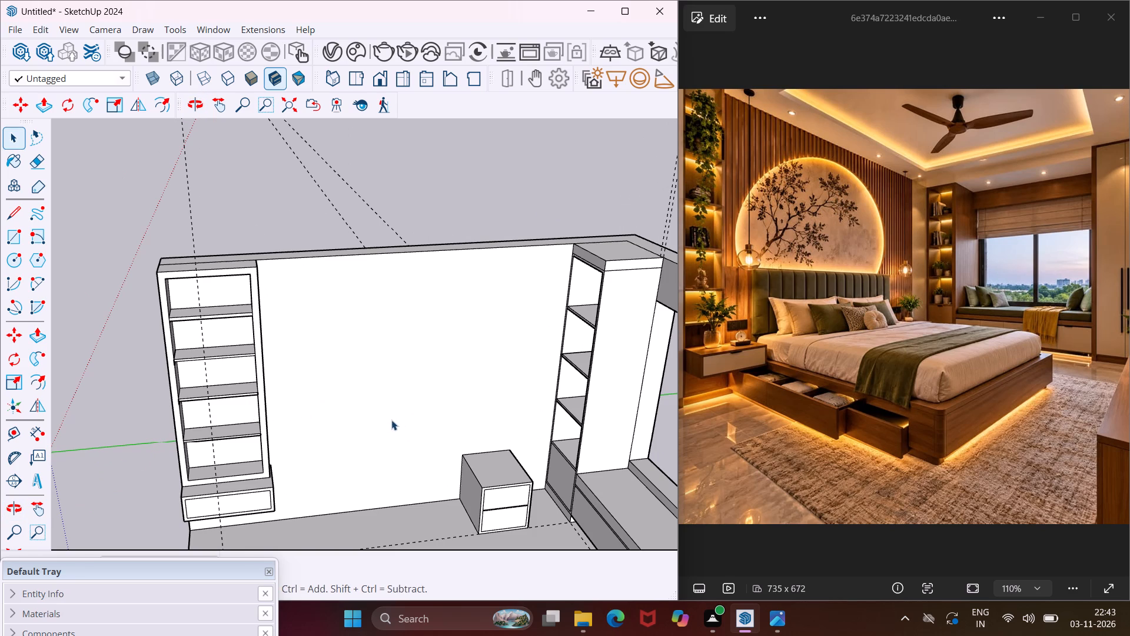
pyautogui.click(15, 236)
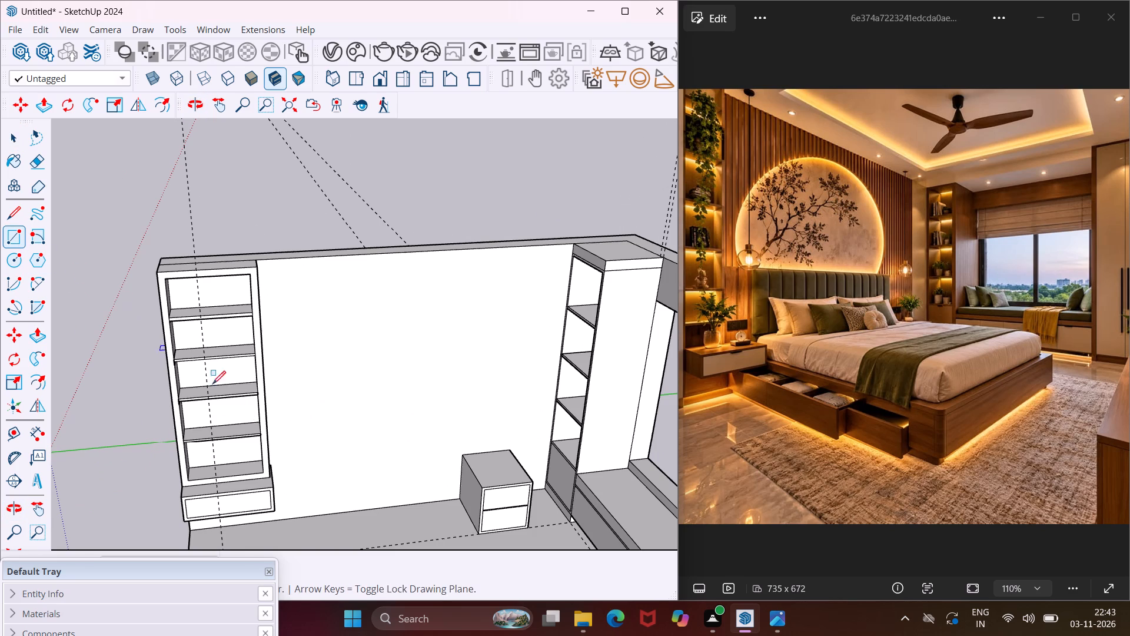
pyautogui.scroll(8, 282, 508)
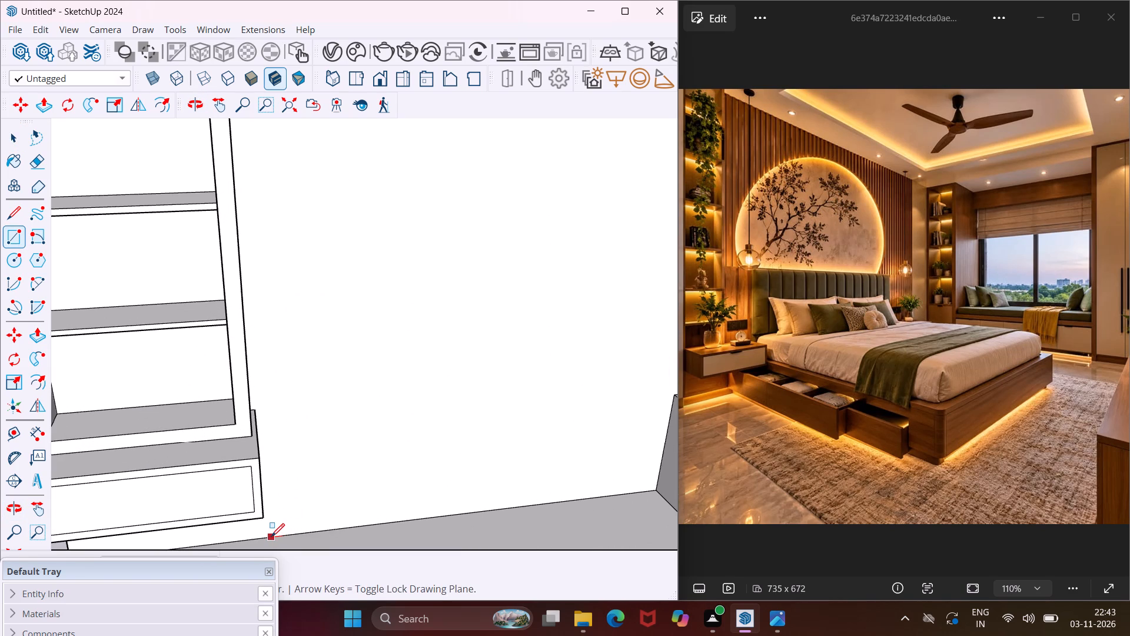
pyautogui.click(277, 536)
pyautogui.scroll(-4, 302, 424)
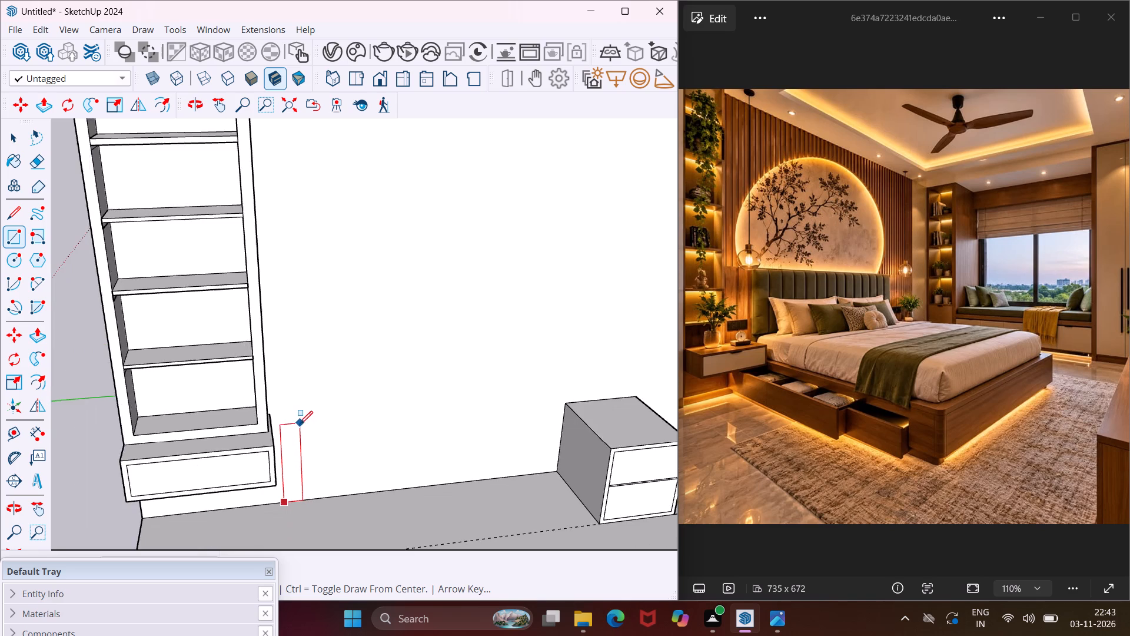
pyautogui.scroll(-6, 294, 419)
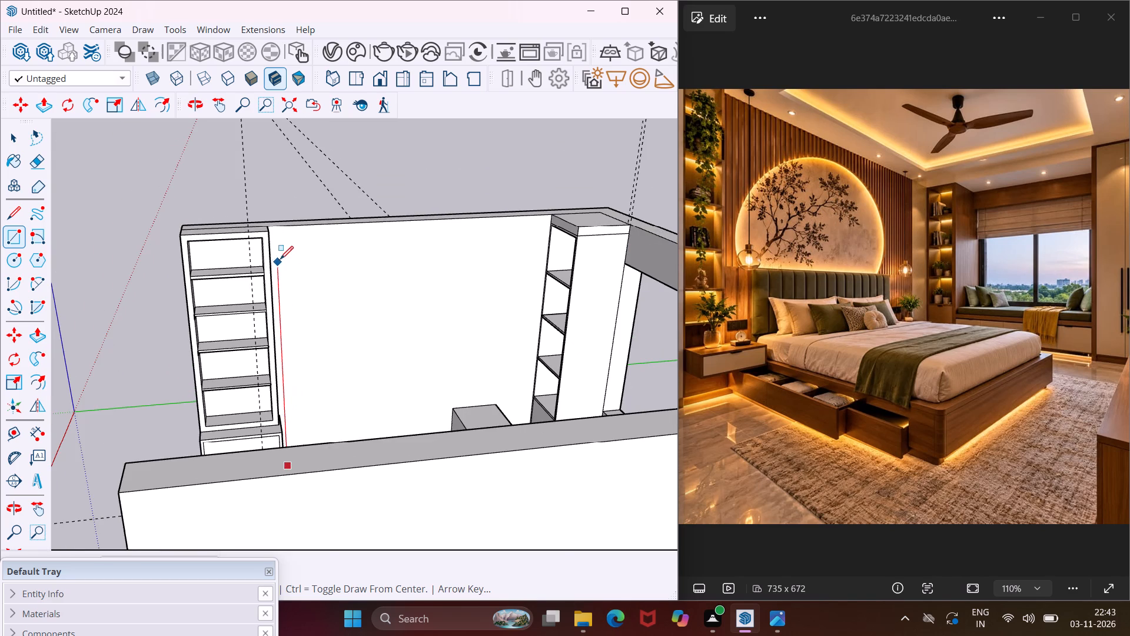
pyautogui.scroll(13, 273, 238)
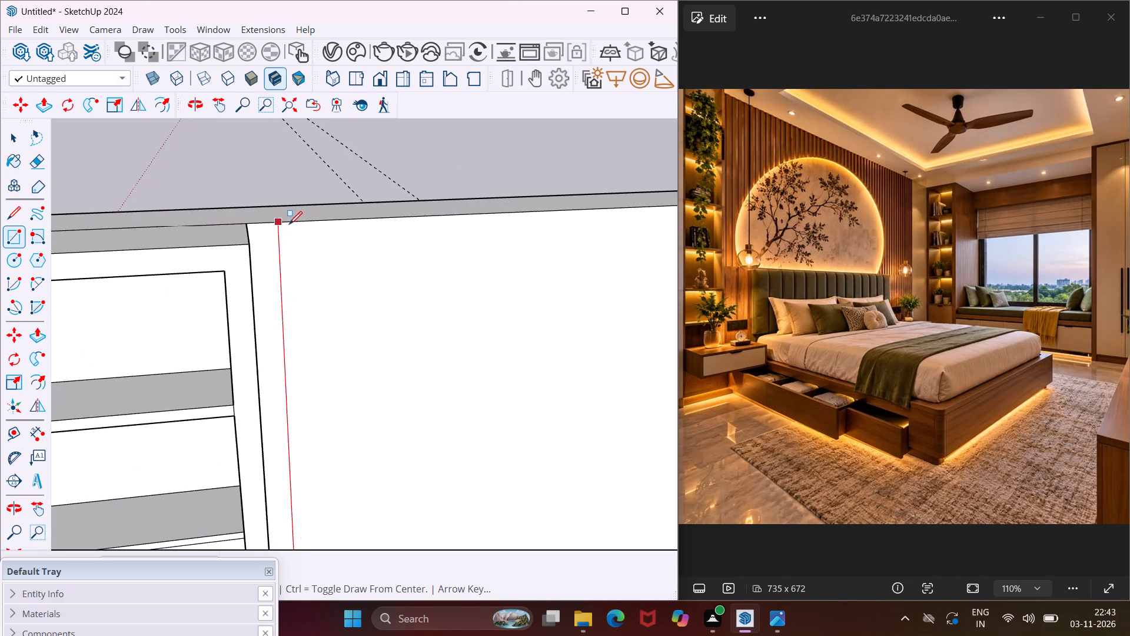
pyautogui.click(290, 224)
pyautogui.press('Escape')
pyautogui.press('space')
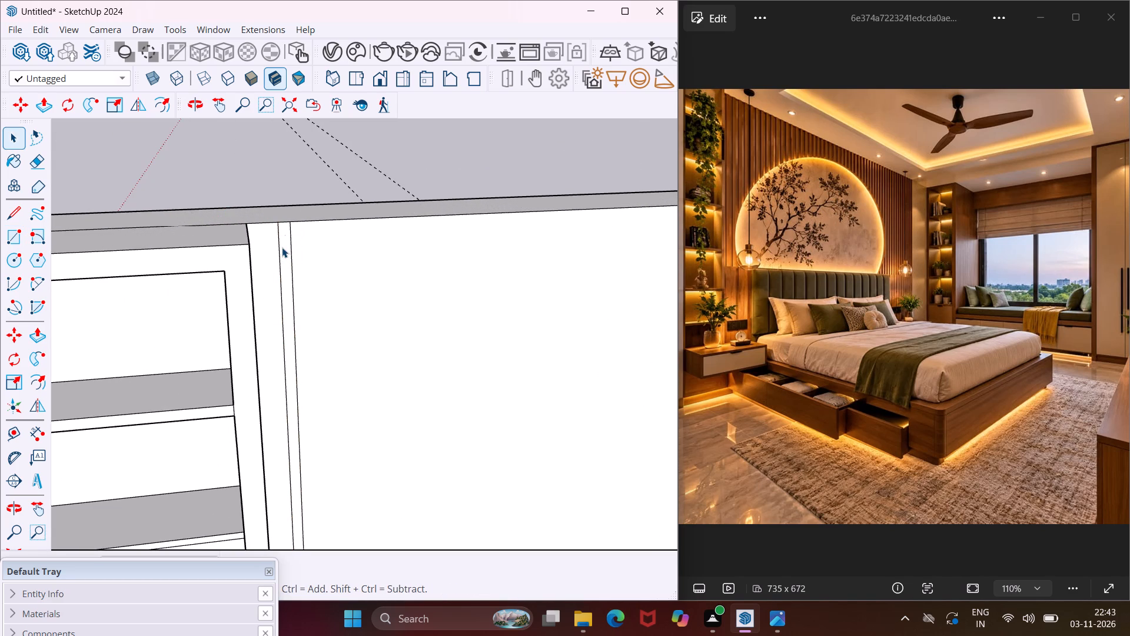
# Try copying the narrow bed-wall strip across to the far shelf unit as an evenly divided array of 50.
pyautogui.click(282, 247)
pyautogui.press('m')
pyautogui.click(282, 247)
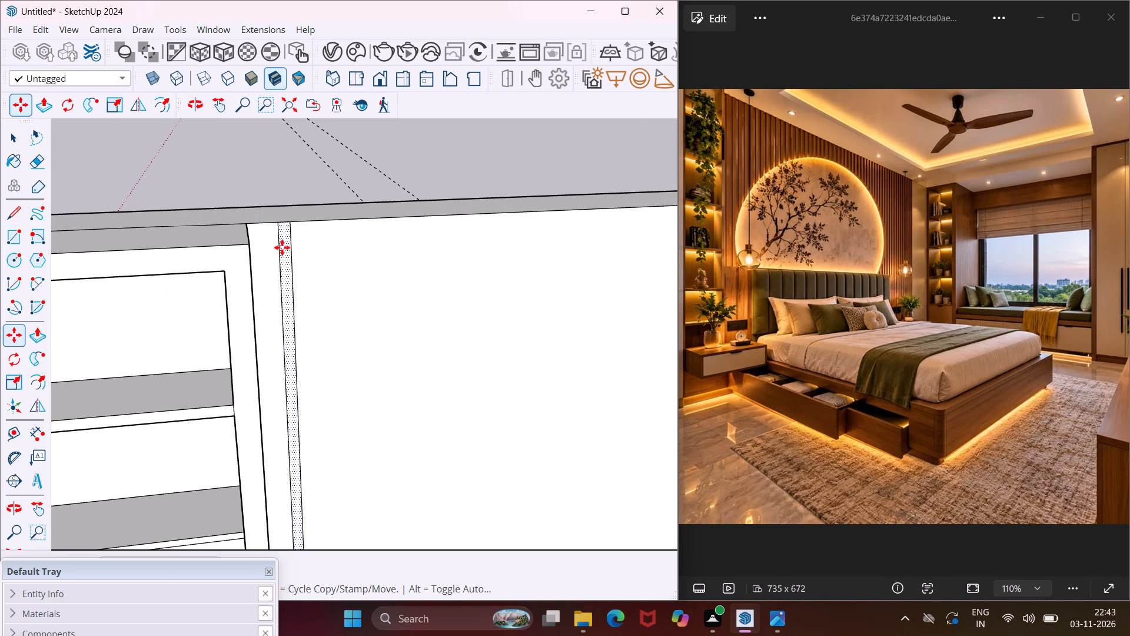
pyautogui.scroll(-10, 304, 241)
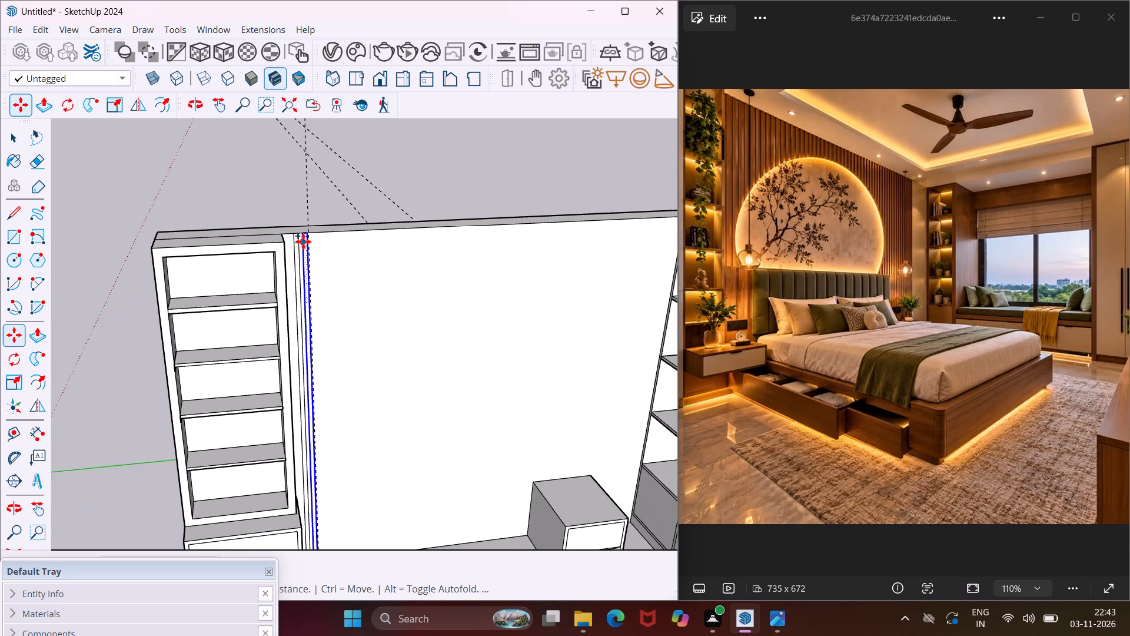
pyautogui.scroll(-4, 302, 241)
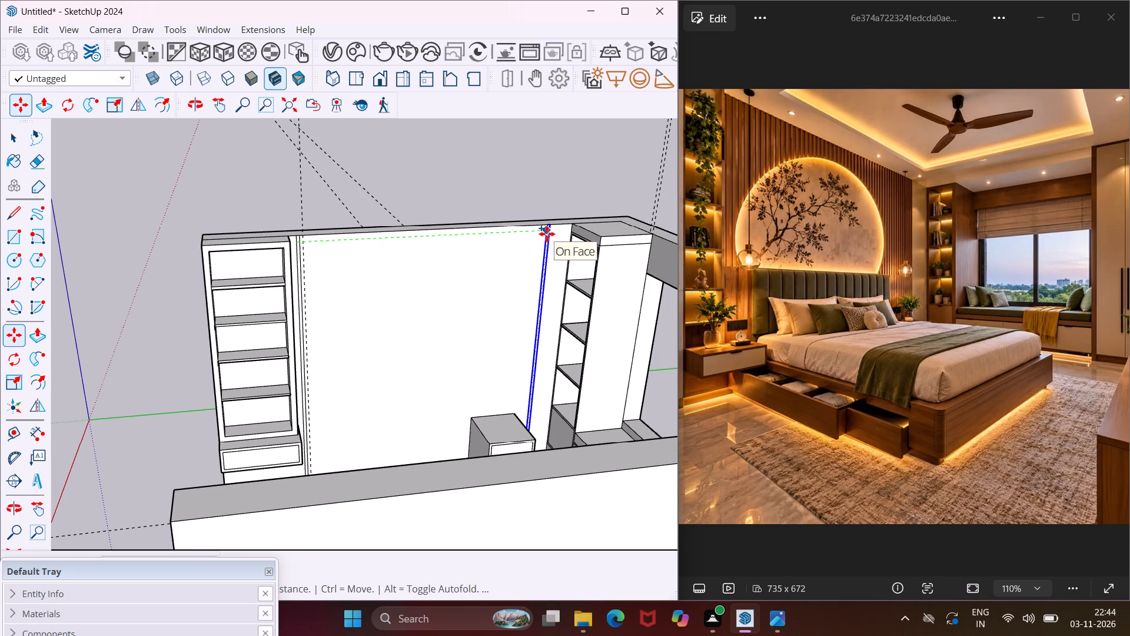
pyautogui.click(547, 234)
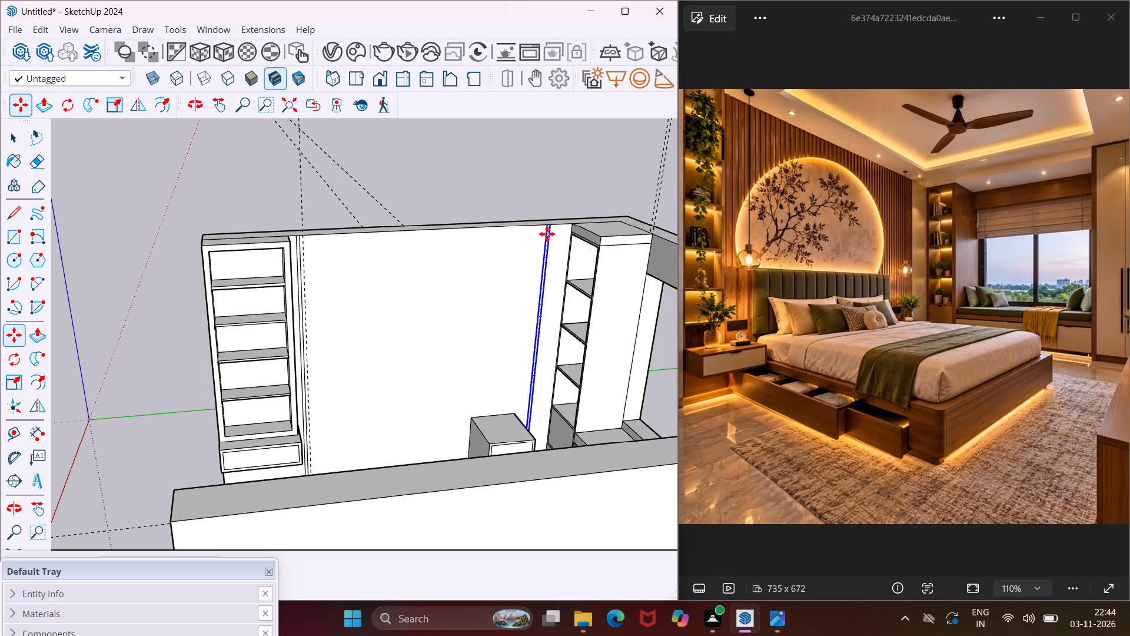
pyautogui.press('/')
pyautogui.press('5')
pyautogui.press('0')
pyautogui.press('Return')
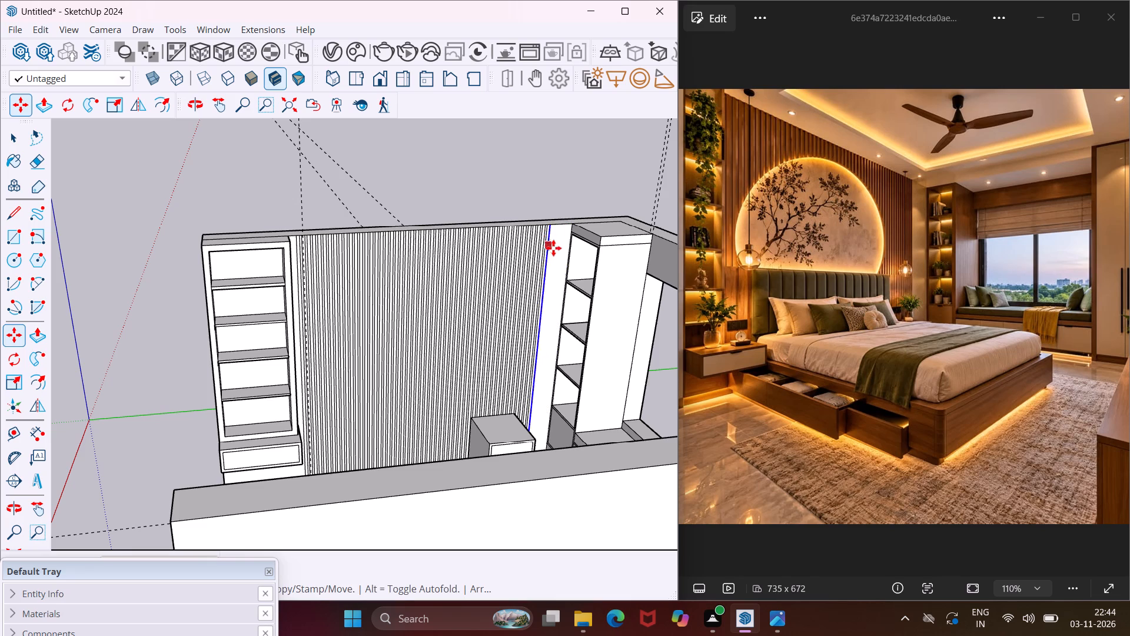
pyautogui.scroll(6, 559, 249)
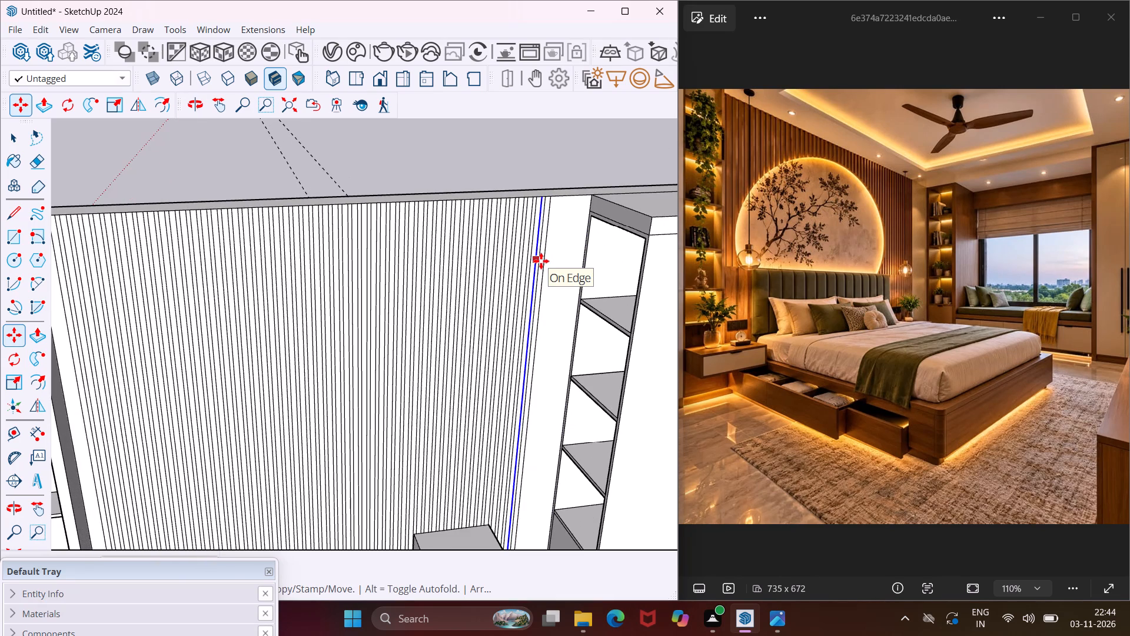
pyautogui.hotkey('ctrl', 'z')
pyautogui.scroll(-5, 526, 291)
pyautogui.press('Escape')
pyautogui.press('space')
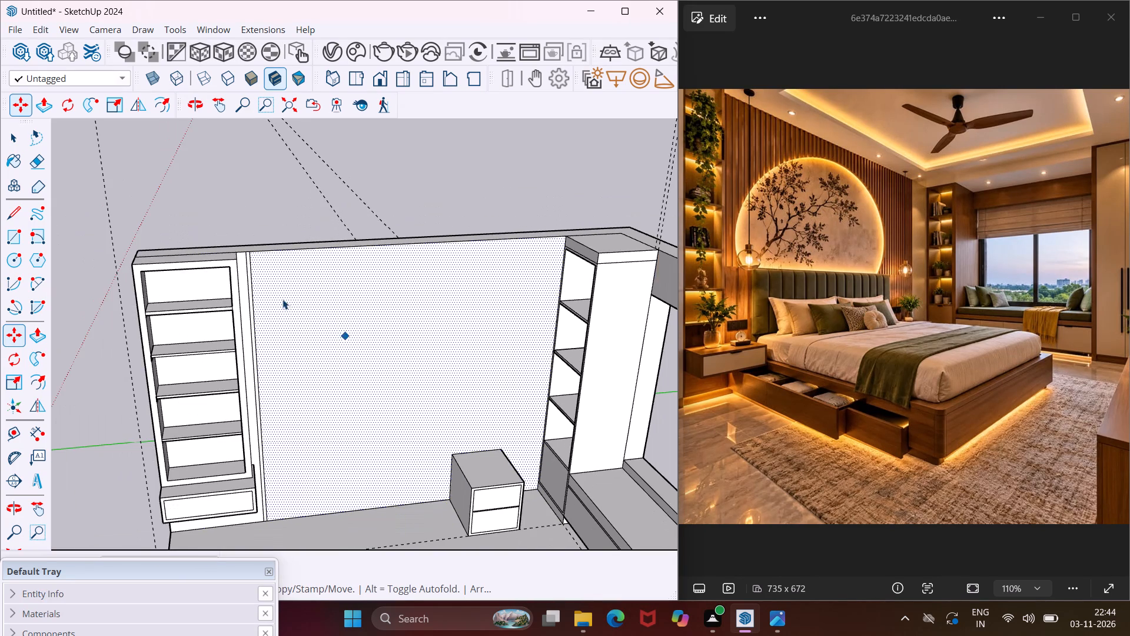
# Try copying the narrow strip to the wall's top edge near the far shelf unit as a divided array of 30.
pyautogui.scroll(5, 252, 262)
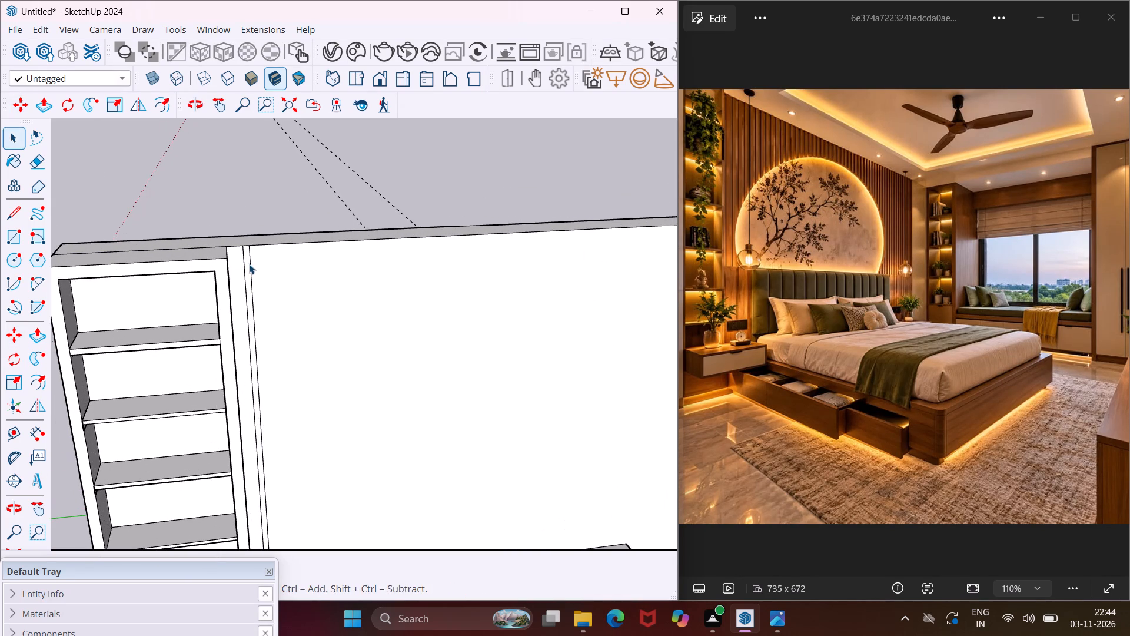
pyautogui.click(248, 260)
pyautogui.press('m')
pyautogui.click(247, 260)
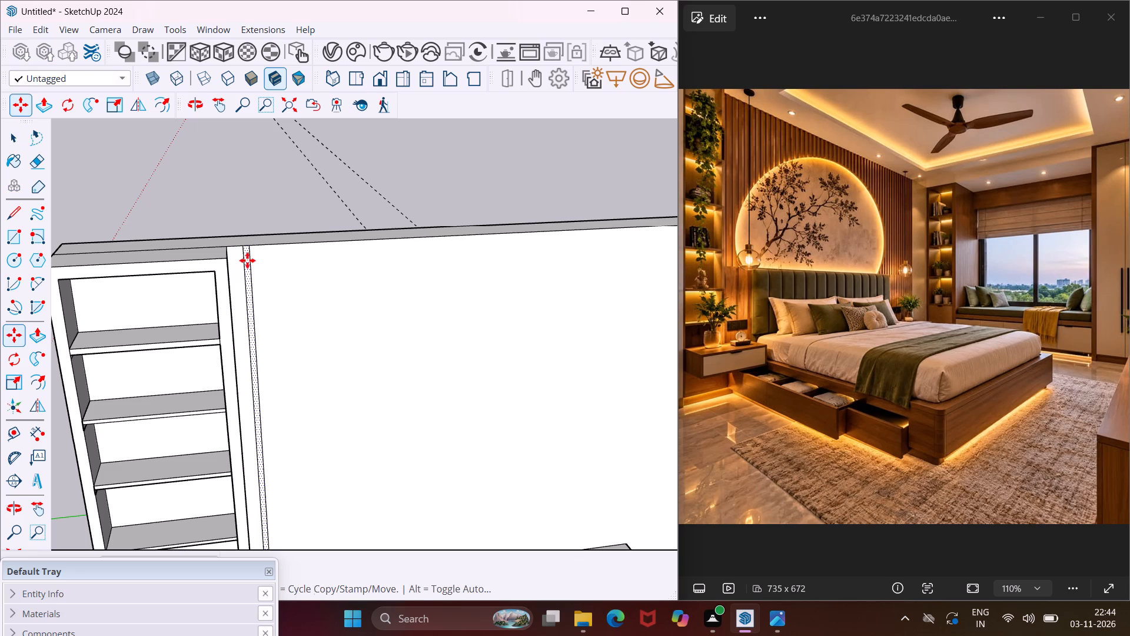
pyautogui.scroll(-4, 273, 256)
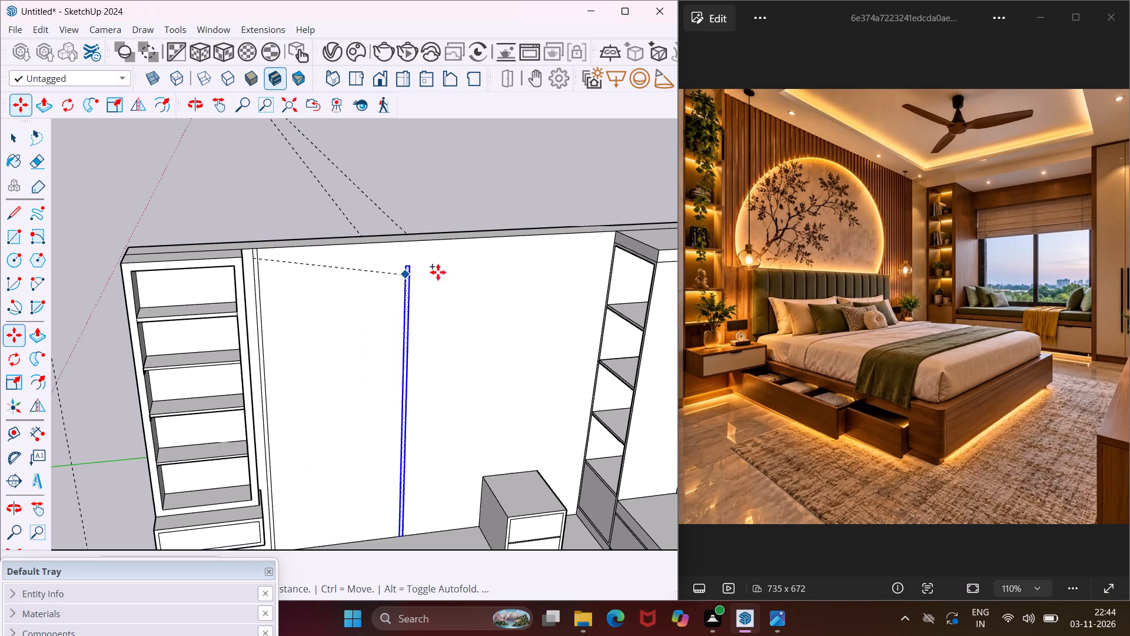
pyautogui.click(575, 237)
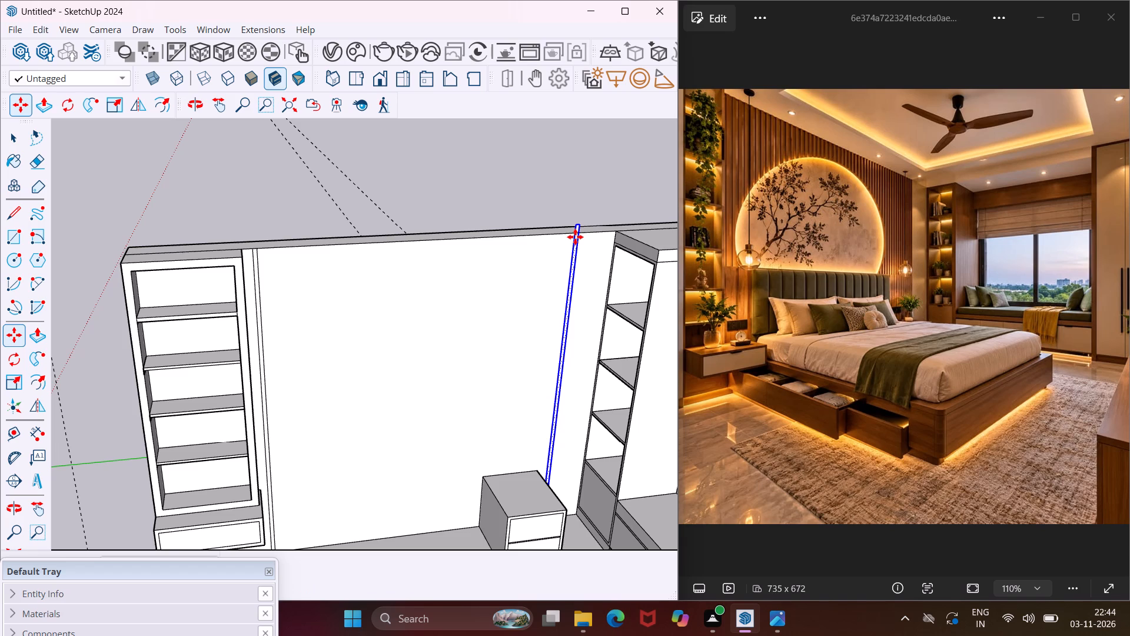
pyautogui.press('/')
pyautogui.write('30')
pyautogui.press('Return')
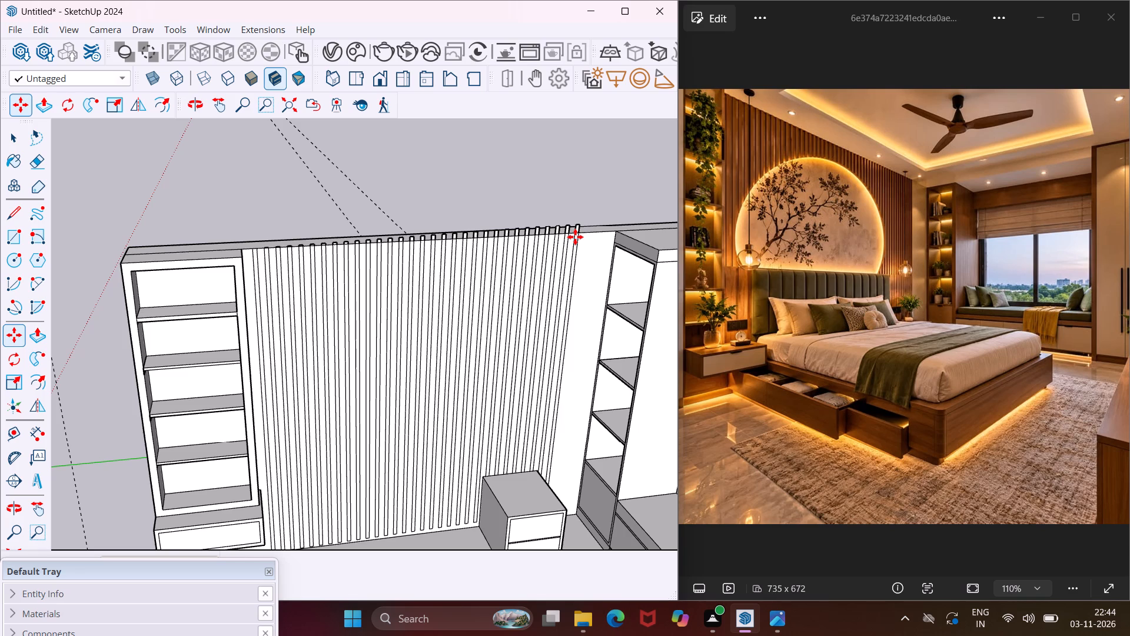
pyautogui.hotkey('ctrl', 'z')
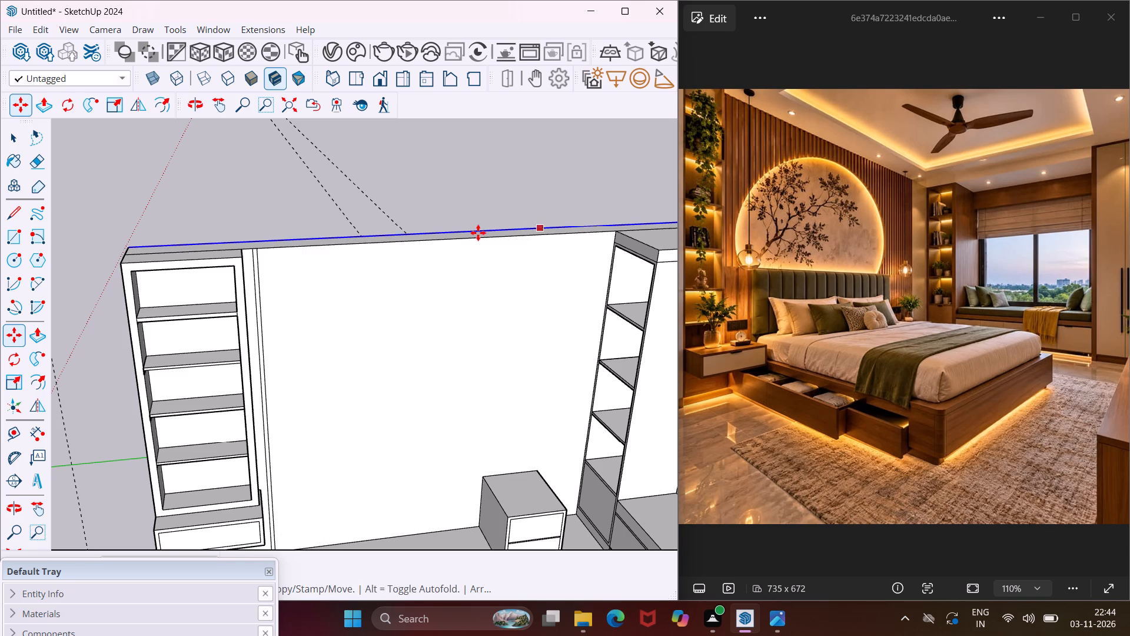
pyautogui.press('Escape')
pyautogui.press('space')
# Copy the narrow strip from its top edge along the green axis to near the far shelf unit, divided into 30 evenly spaced copies.
pyautogui.scroll(2, 208, 280)
pyautogui.scroll(3, 258, 249)
pyautogui.click(267, 249)
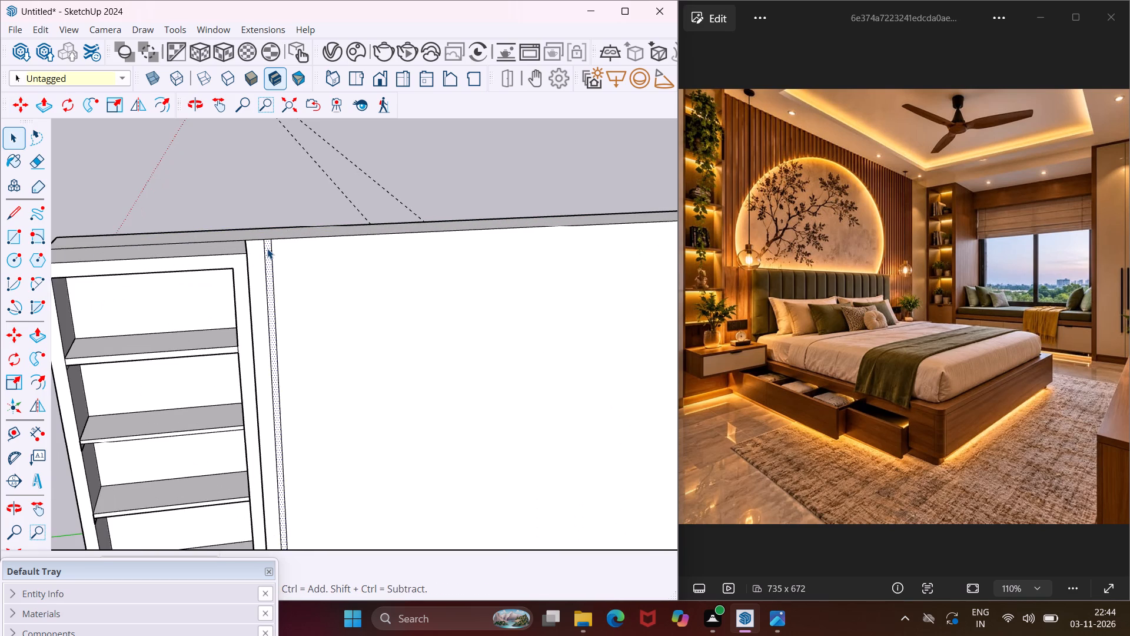
pyautogui.press('m')
pyautogui.scroll(2, 267, 235)
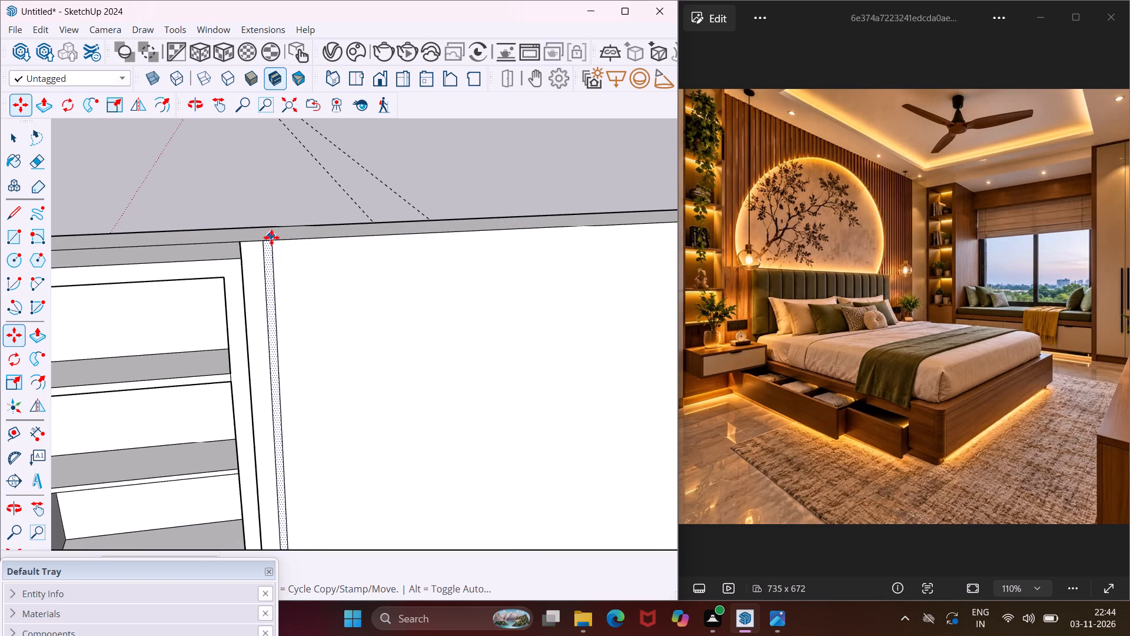
pyautogui.click(269, 238)
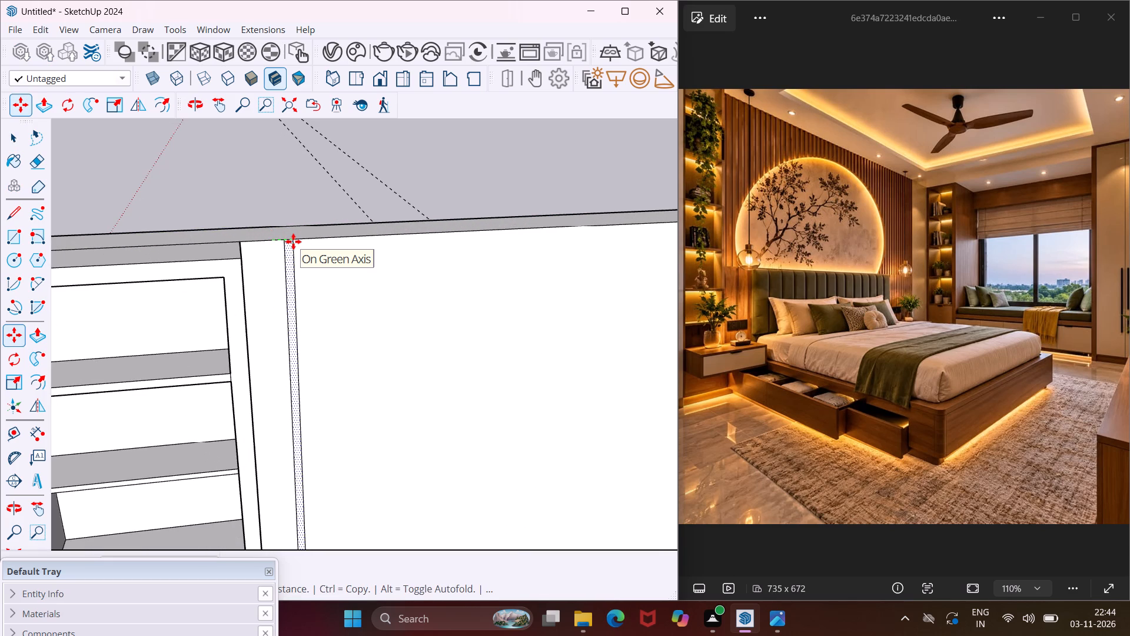
pyautogui.scroll(-12, 292, 241)
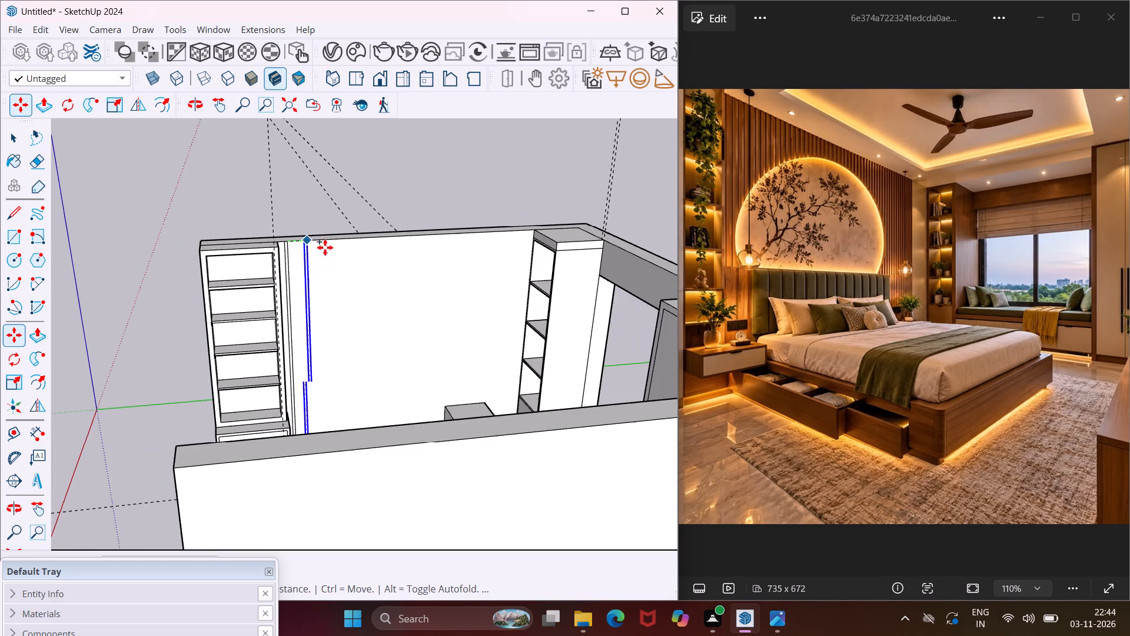
pyautogui.scroll(3, 507, 230)
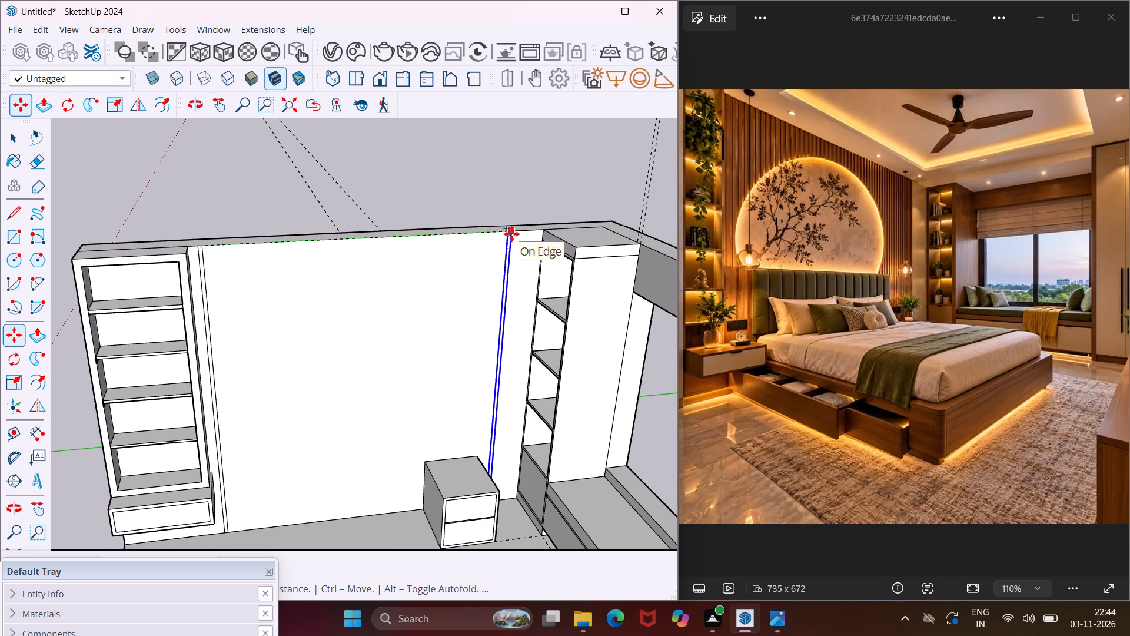
pyautogui.click(511, 234)
pyautogui.press('/')
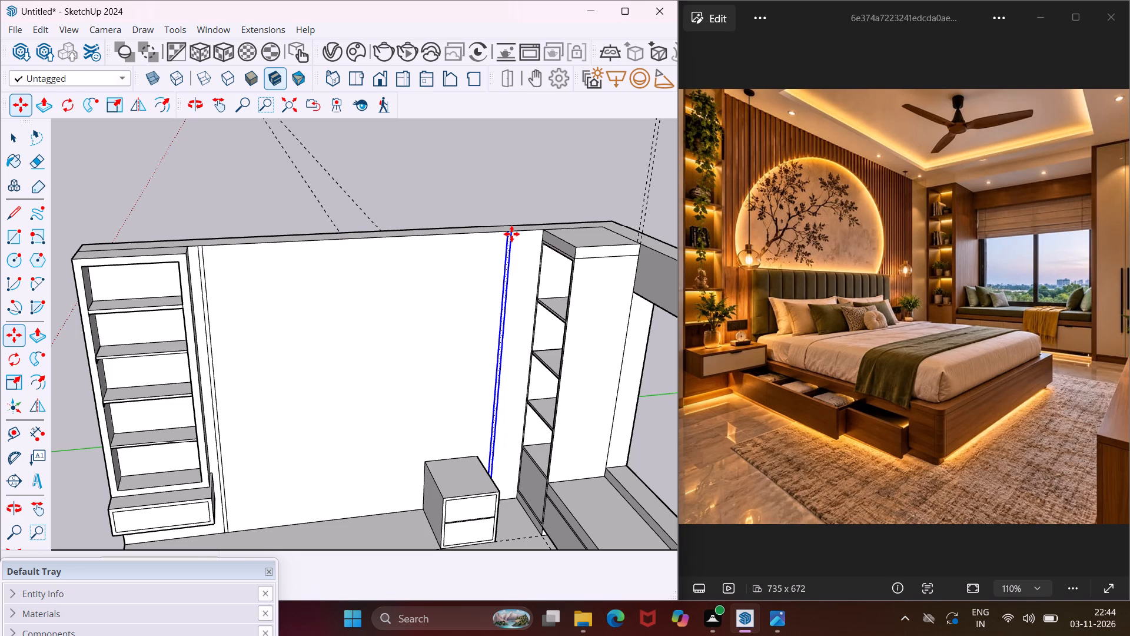
pyautogui.write('30')
pyautogui.press('Return')
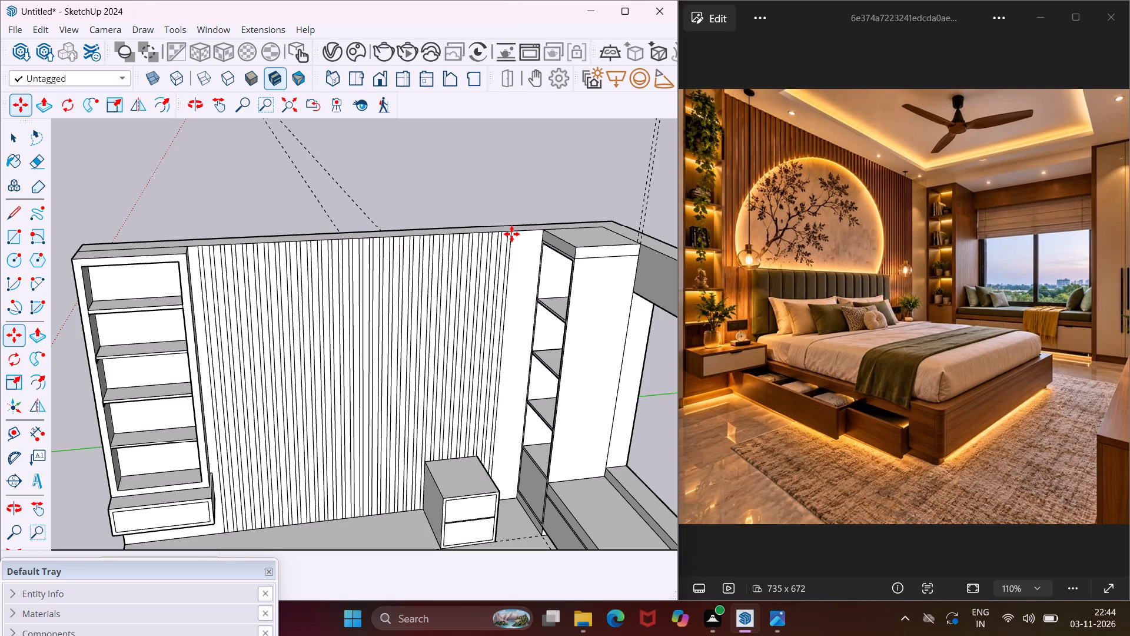
pyautogui.press('Escape')
pyautogui.press('space')
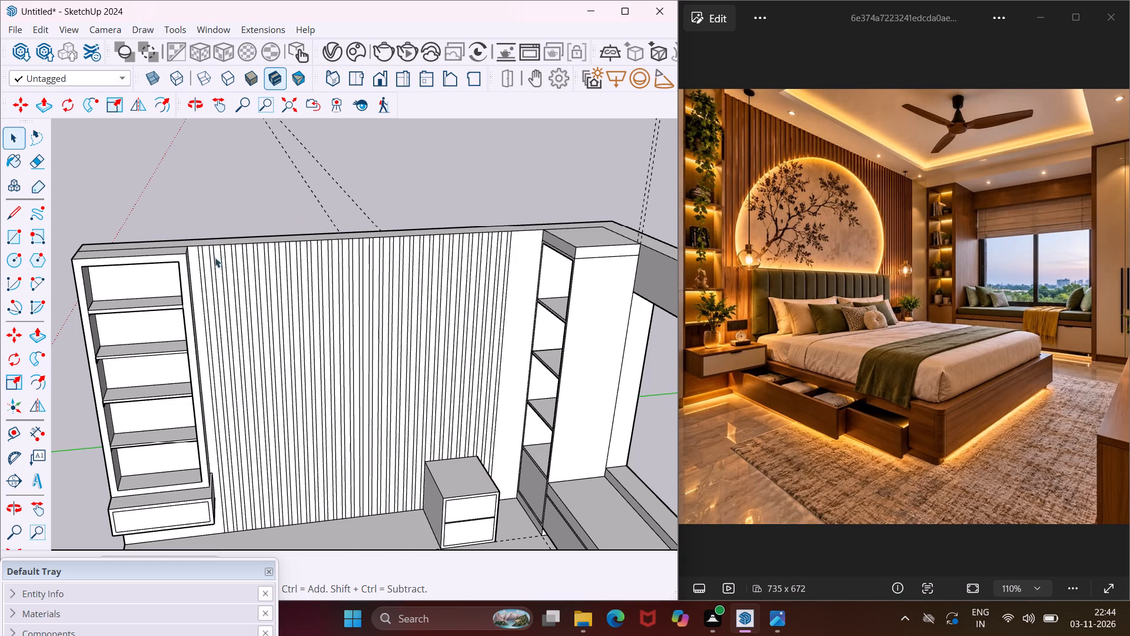
# Extrude the first narrow strip beside the tall shelf unit slightly outward from the bed wall with Push/Pull.
pyautogui.scroll(8, 198, 248)
pyautogui.moveTo(198, 248); pyautogui.dragTo(222, 363, button='middle')
pyautogui.scroll(12, 205, 267)
pyautogui.click(178, 313)
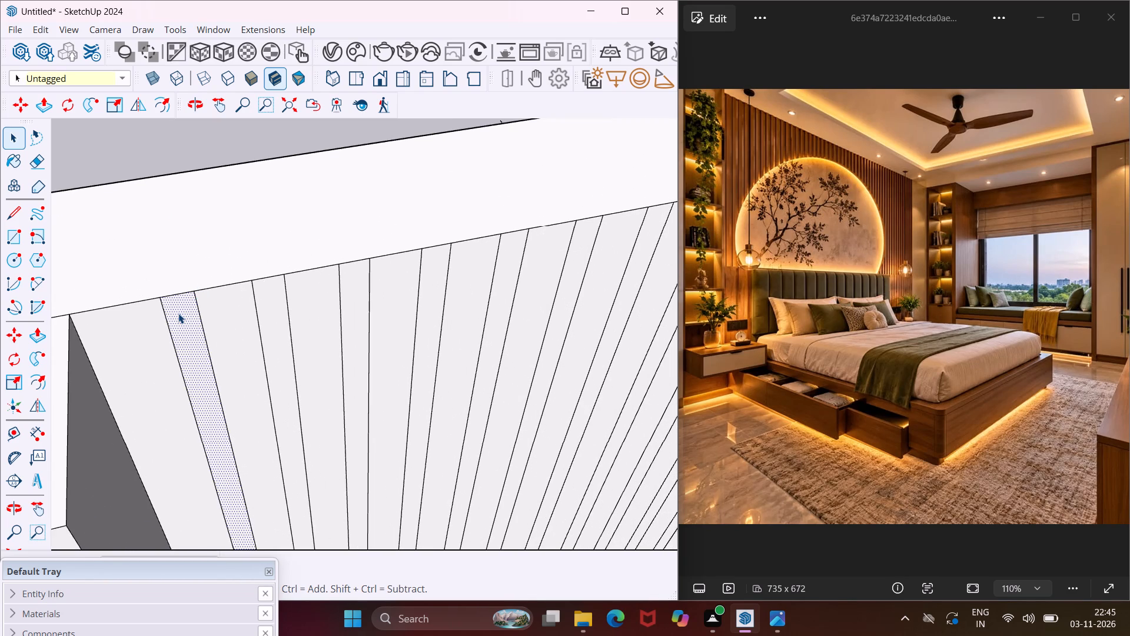
pyautogui.press('p')
pyautogui.click(178, 313)
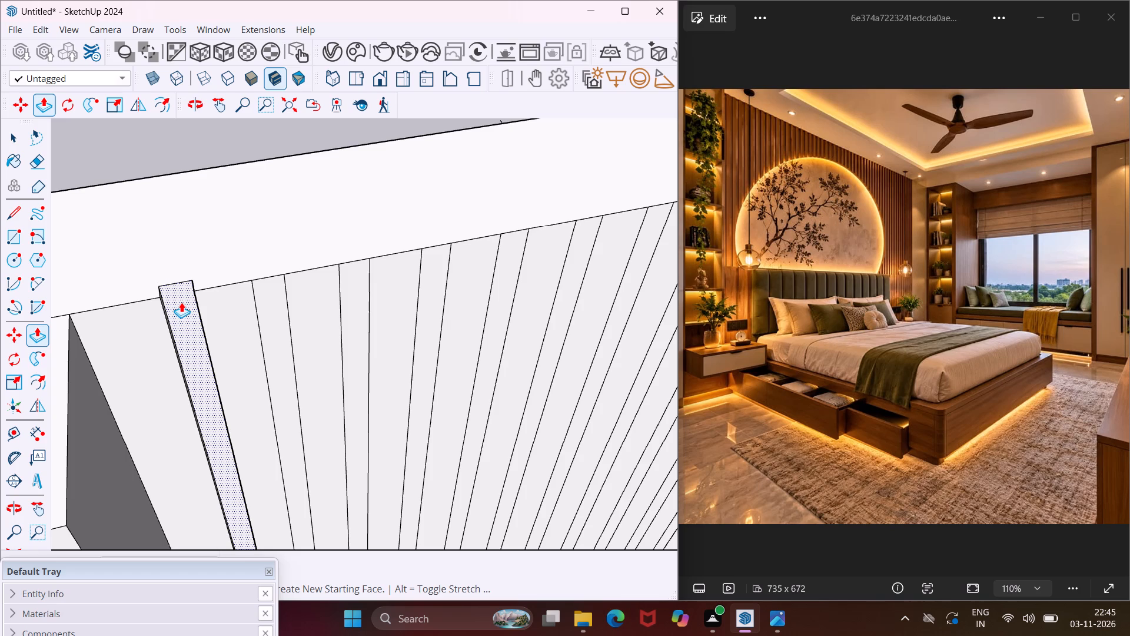
pyautogui.click(181, 296)
pyautogui.press('Escape')
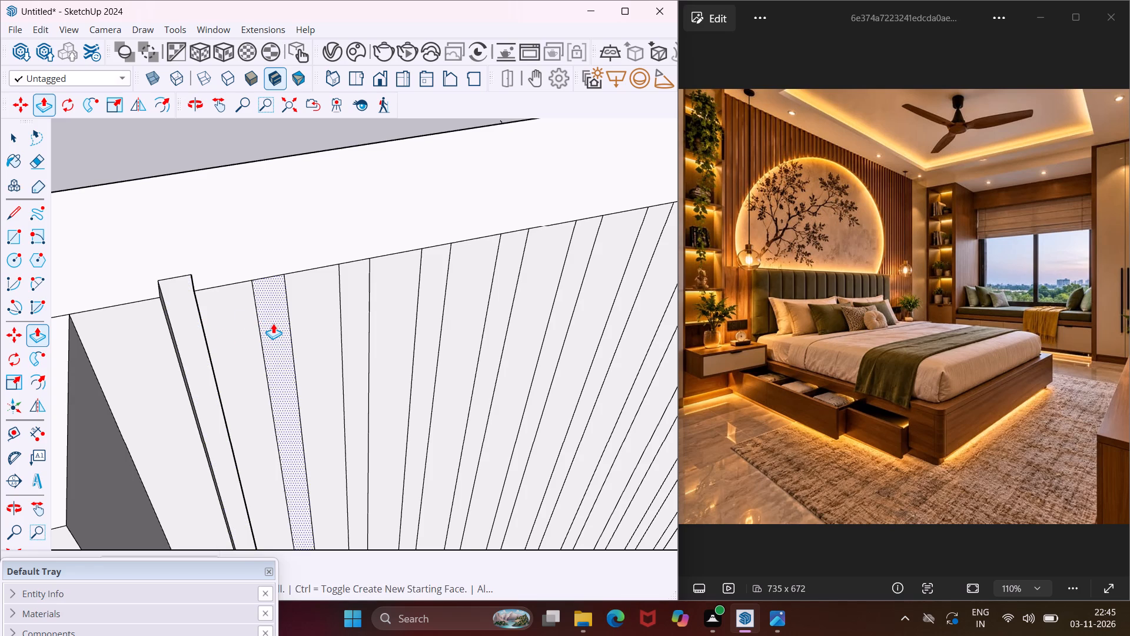
# Repeat the same Push/Pull distance on the next five narrow strips to form raised slats.
pyautogui.doubleClick(273, 323)
pyautogui.click(356, 320)
pyautogui.click(356, 320)
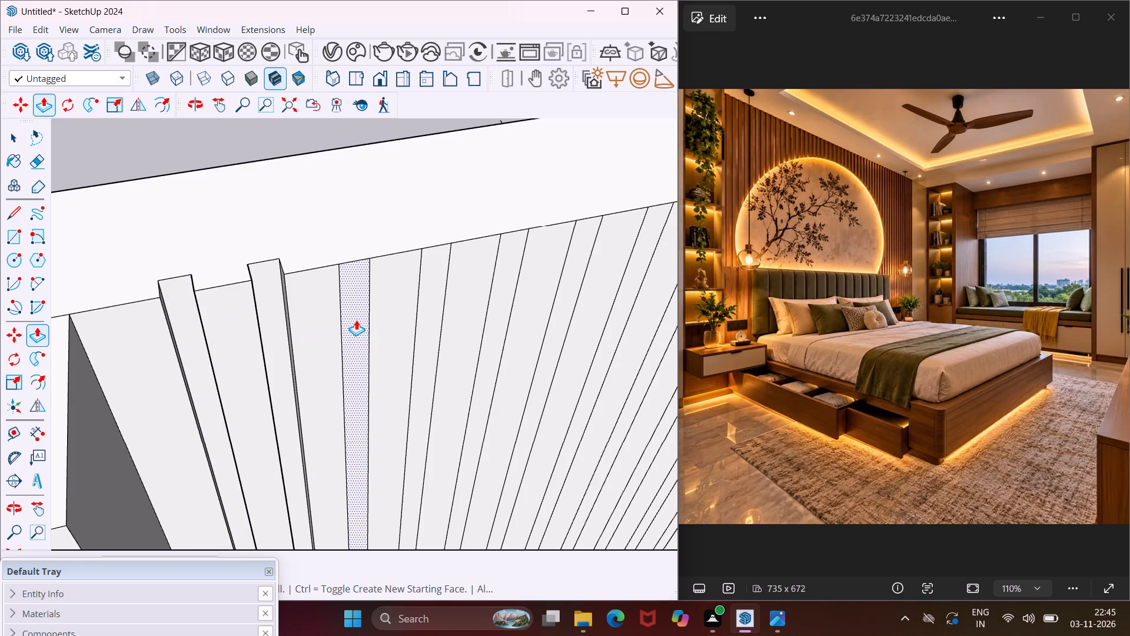
pyautogui.doubleClick(431, 300)
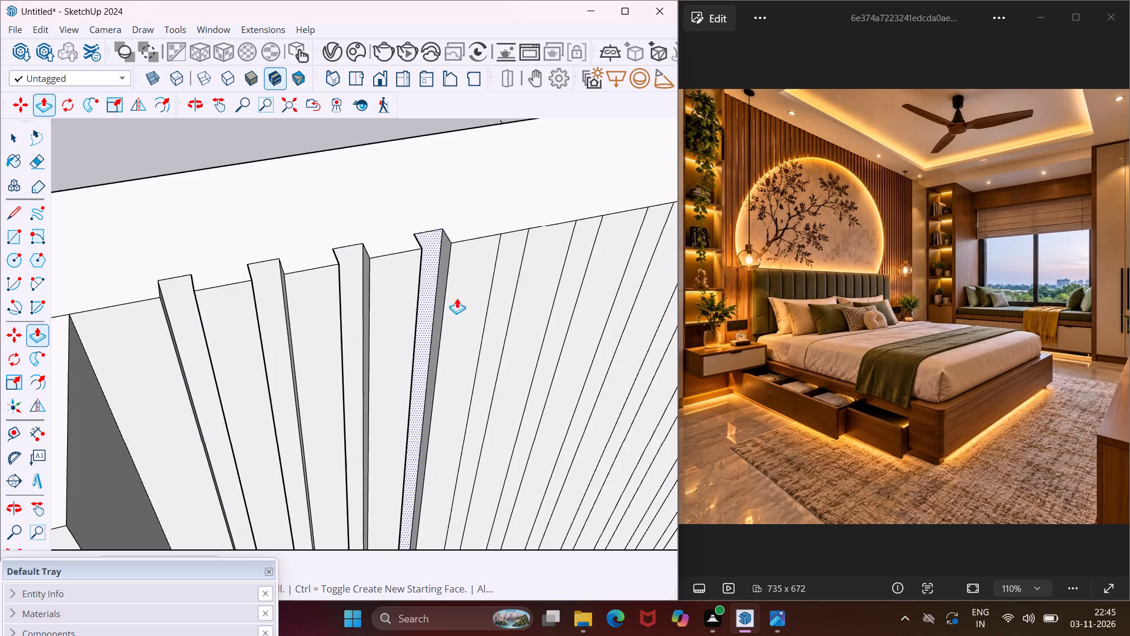
pyautogui.doubleClick(507, 285)
pyautogui.doubleClick(570, 274)
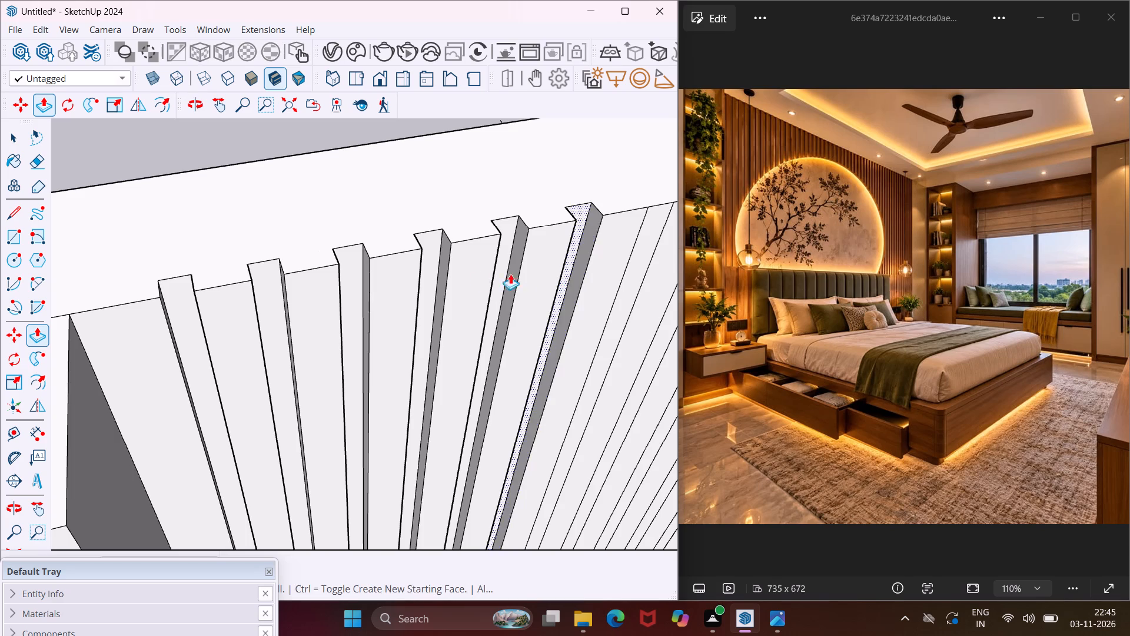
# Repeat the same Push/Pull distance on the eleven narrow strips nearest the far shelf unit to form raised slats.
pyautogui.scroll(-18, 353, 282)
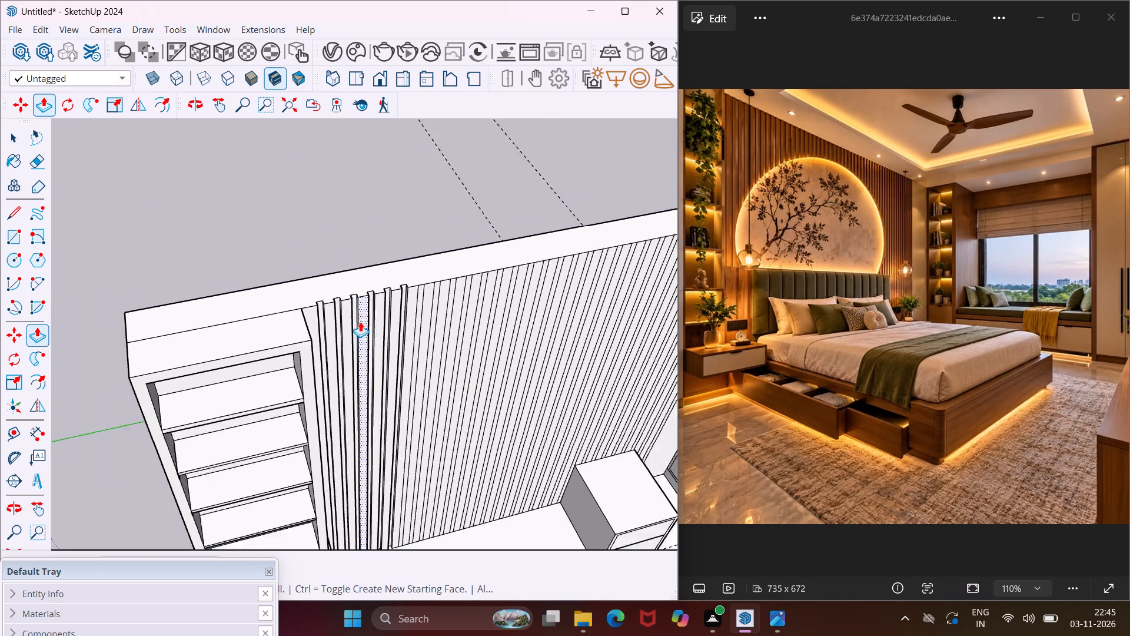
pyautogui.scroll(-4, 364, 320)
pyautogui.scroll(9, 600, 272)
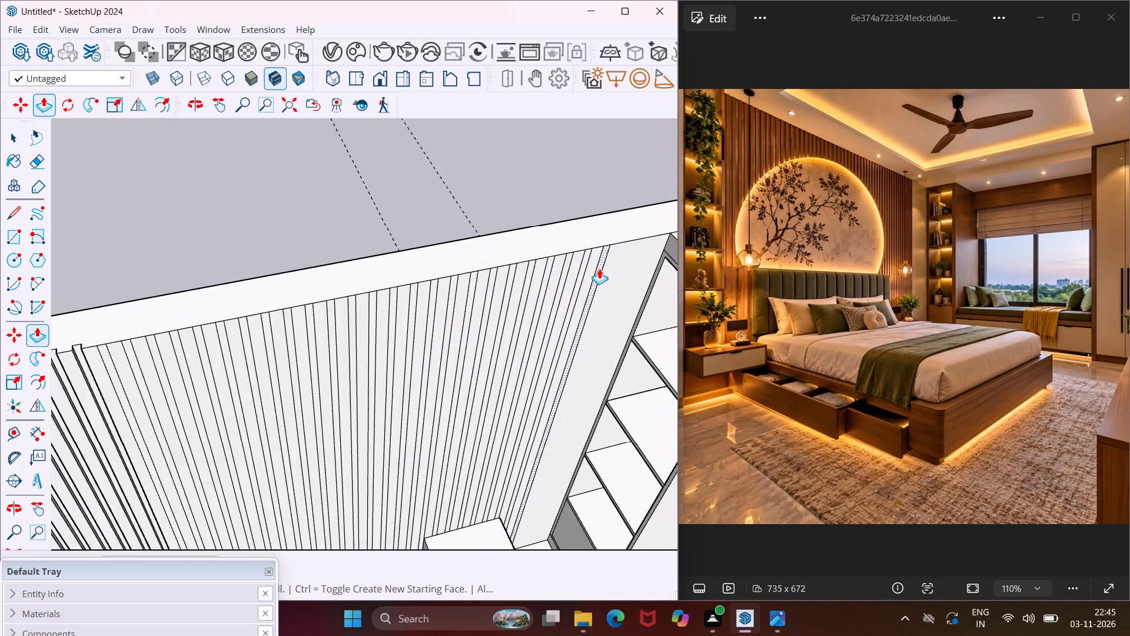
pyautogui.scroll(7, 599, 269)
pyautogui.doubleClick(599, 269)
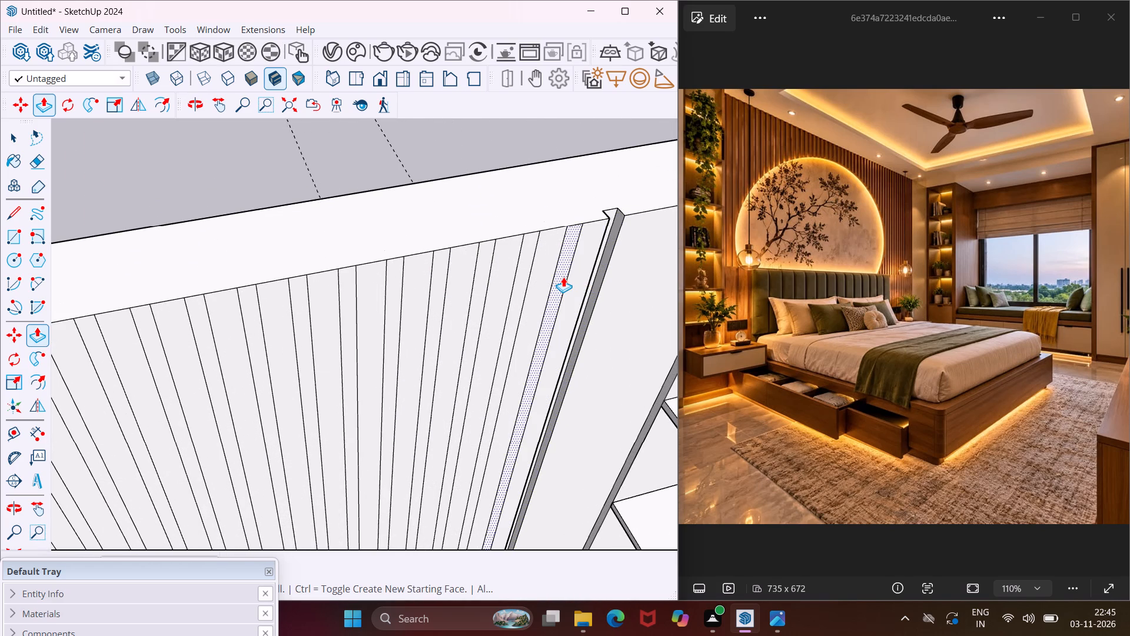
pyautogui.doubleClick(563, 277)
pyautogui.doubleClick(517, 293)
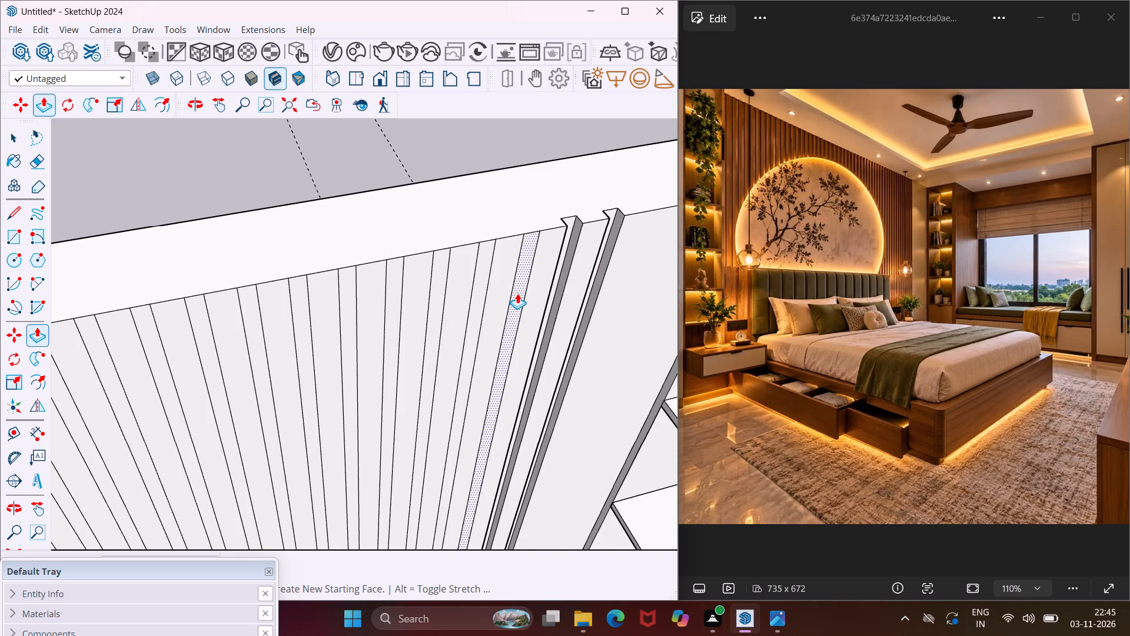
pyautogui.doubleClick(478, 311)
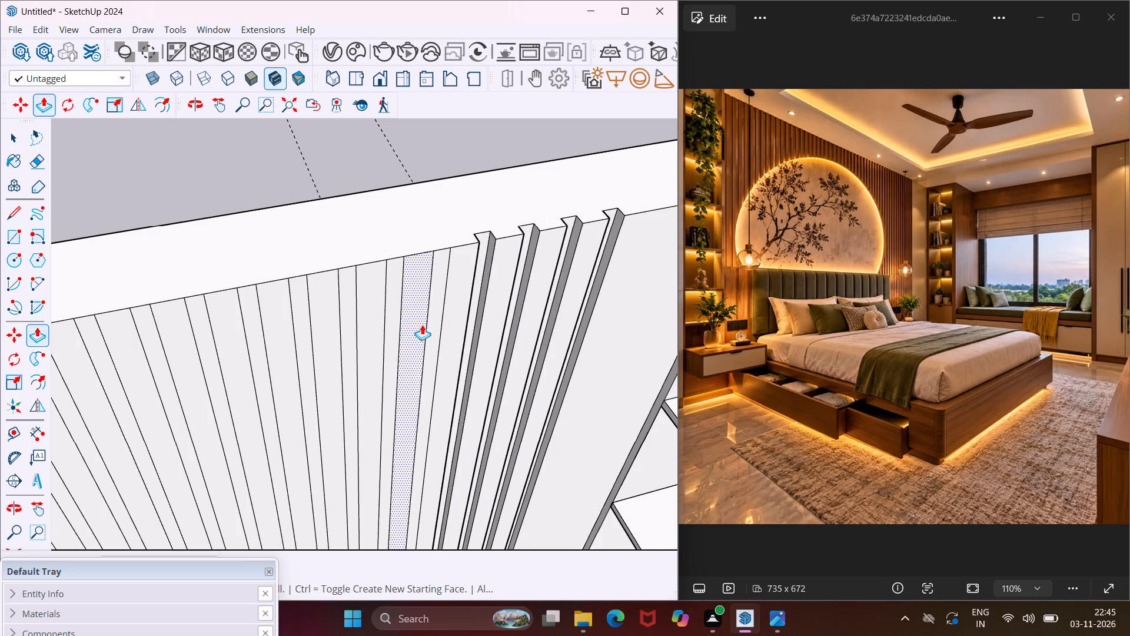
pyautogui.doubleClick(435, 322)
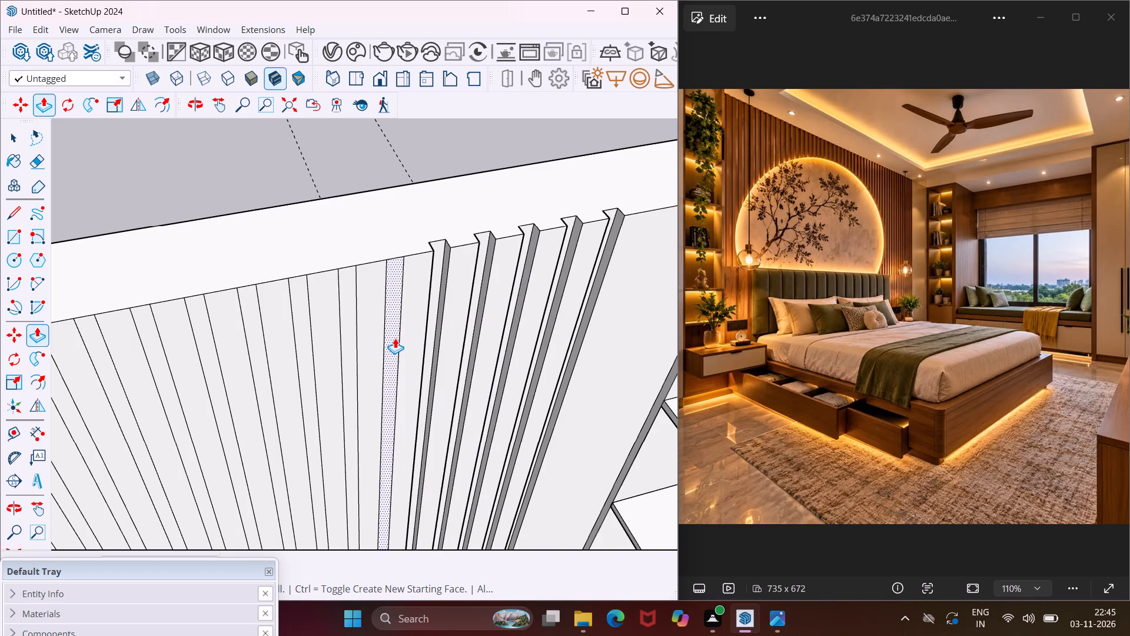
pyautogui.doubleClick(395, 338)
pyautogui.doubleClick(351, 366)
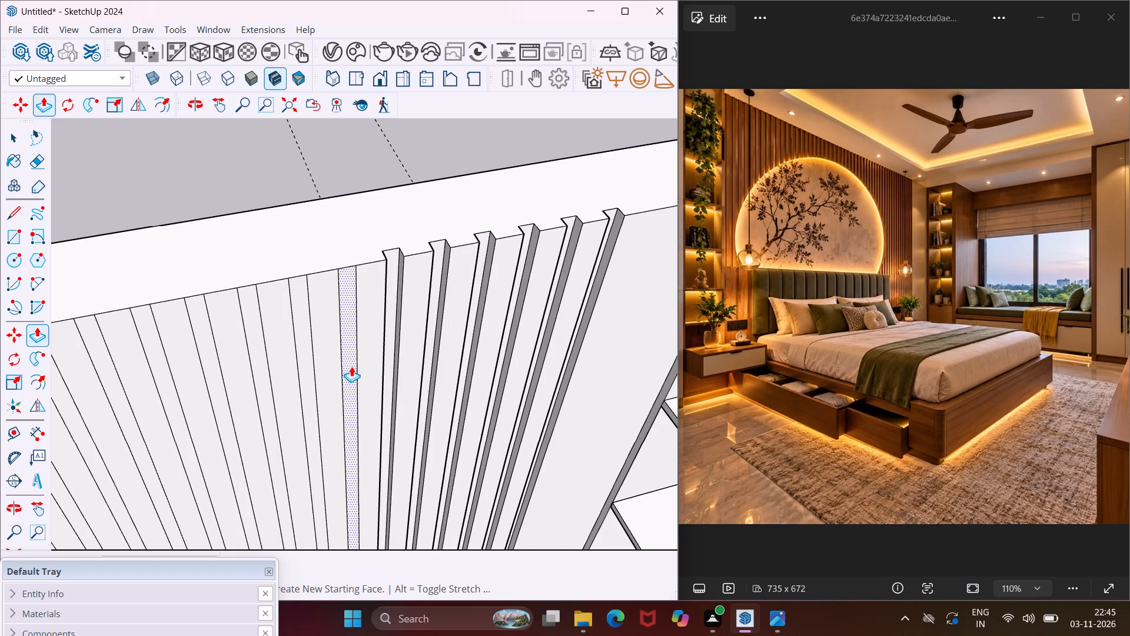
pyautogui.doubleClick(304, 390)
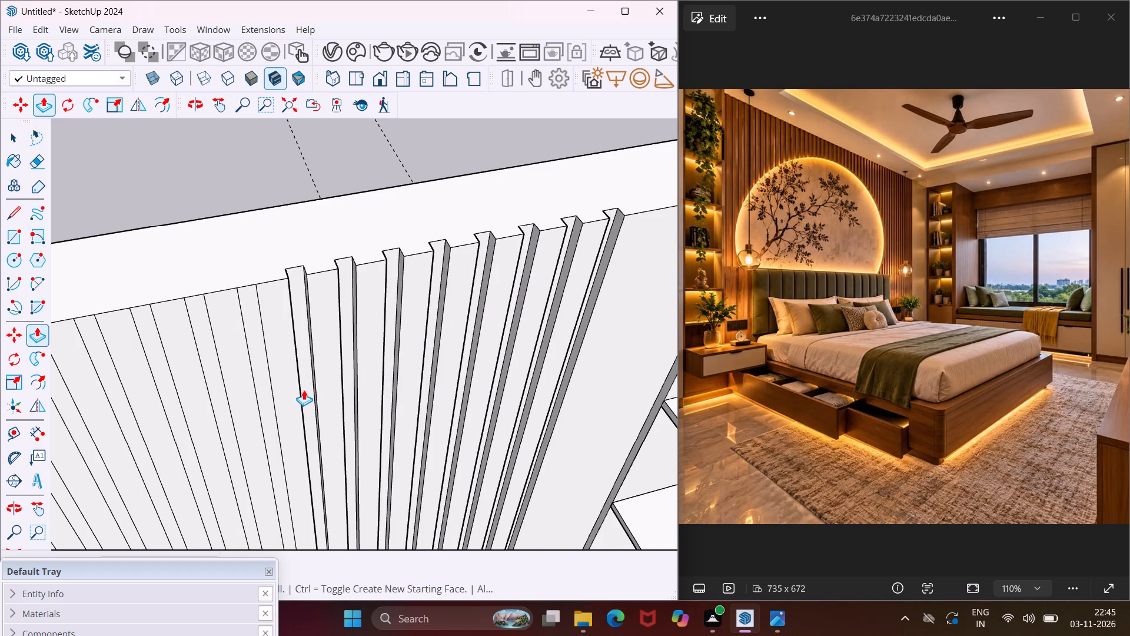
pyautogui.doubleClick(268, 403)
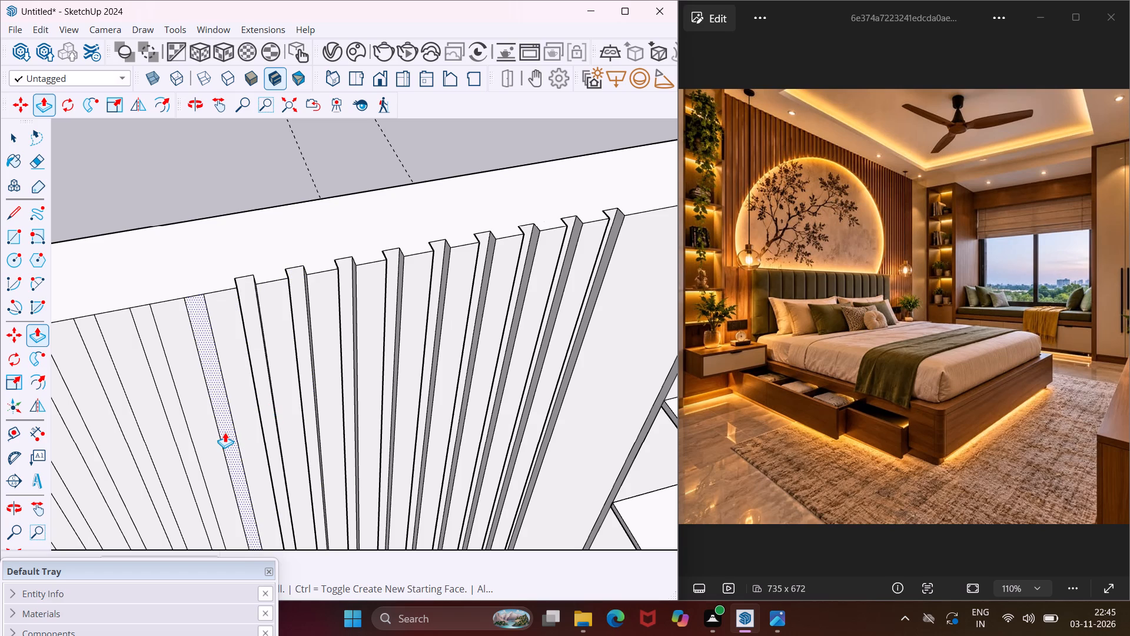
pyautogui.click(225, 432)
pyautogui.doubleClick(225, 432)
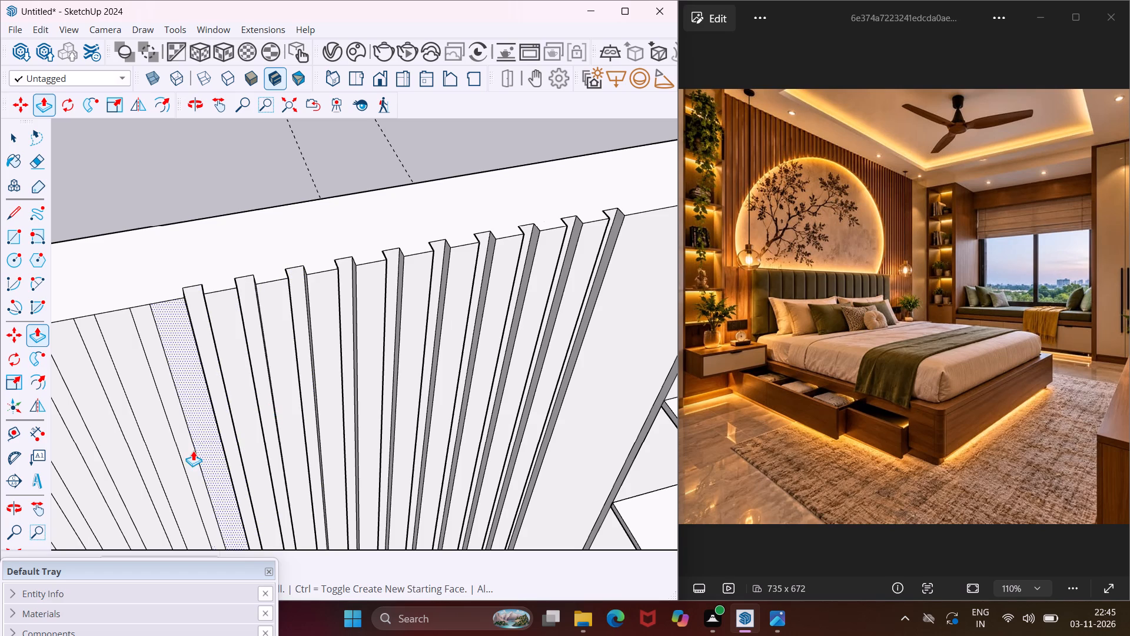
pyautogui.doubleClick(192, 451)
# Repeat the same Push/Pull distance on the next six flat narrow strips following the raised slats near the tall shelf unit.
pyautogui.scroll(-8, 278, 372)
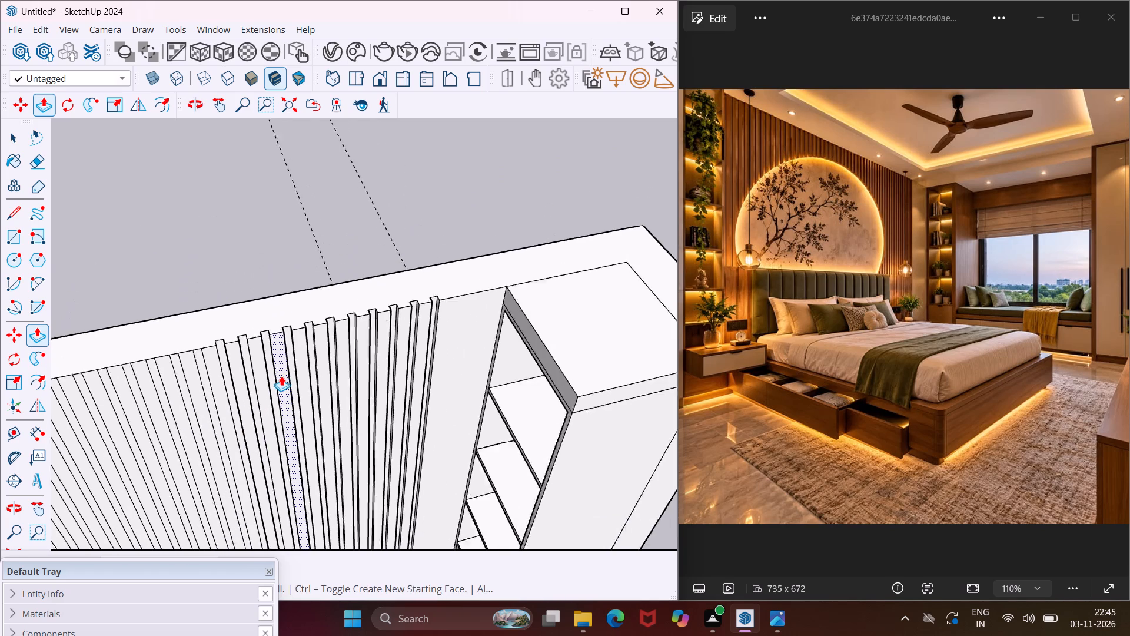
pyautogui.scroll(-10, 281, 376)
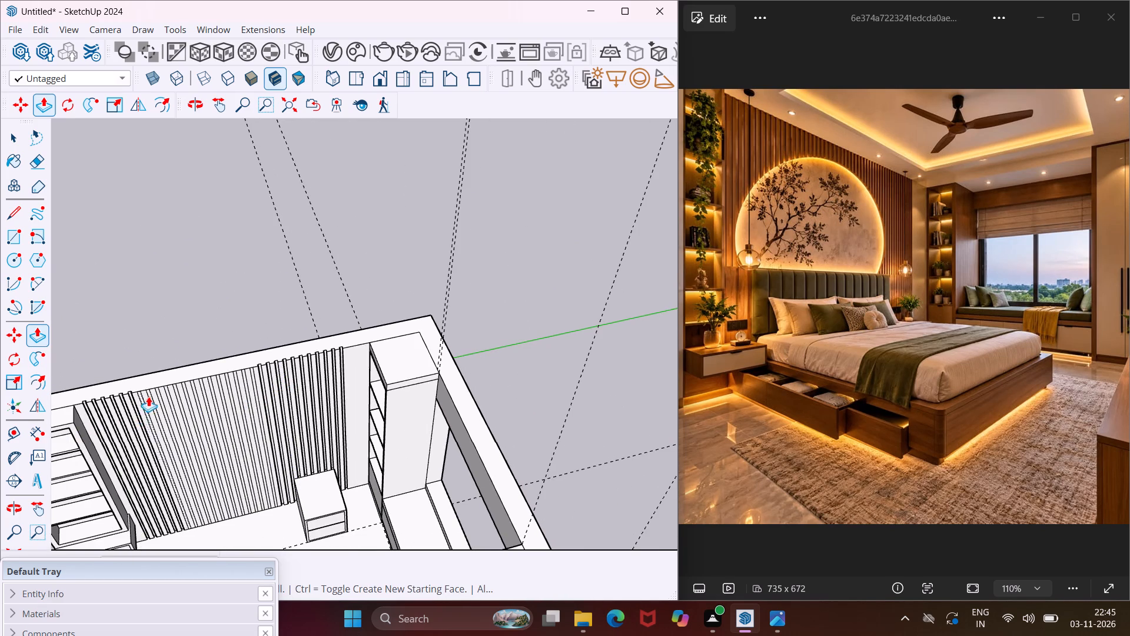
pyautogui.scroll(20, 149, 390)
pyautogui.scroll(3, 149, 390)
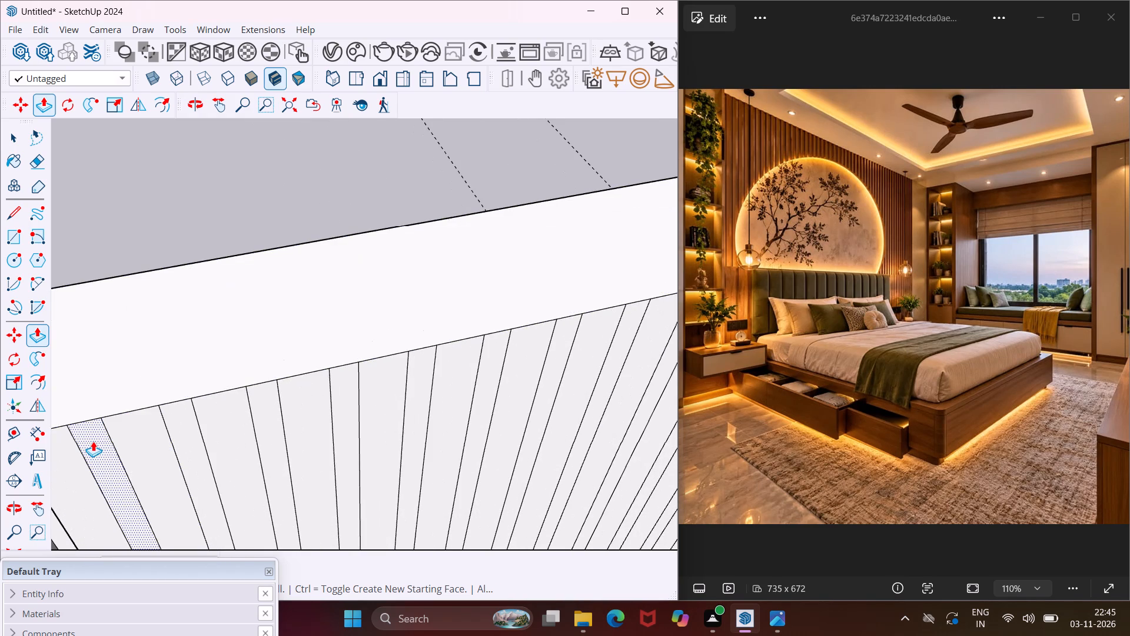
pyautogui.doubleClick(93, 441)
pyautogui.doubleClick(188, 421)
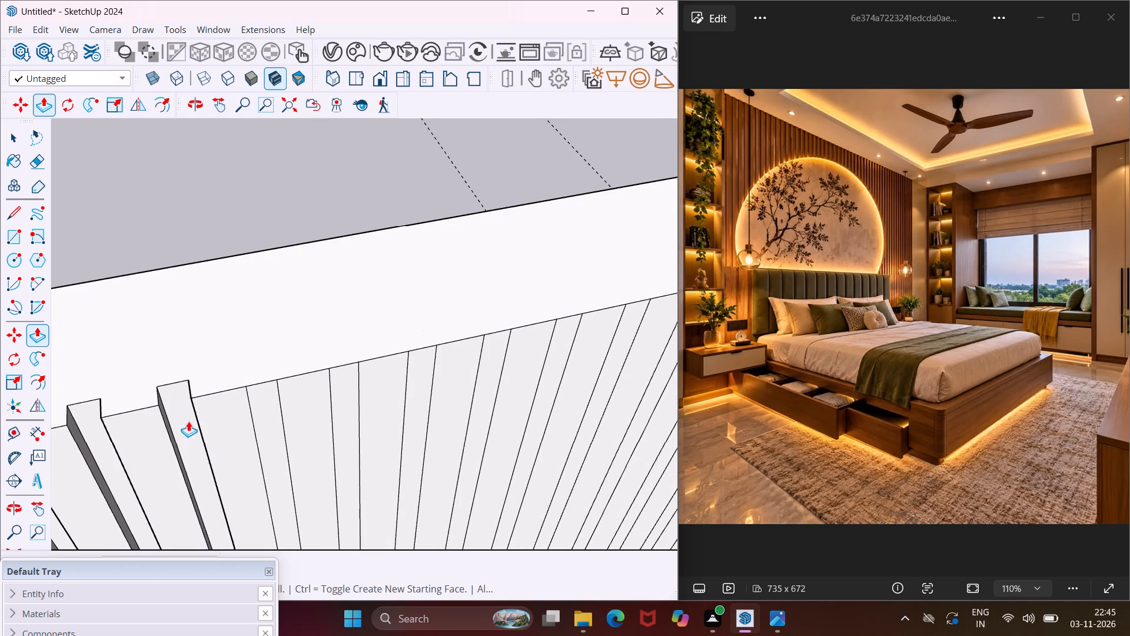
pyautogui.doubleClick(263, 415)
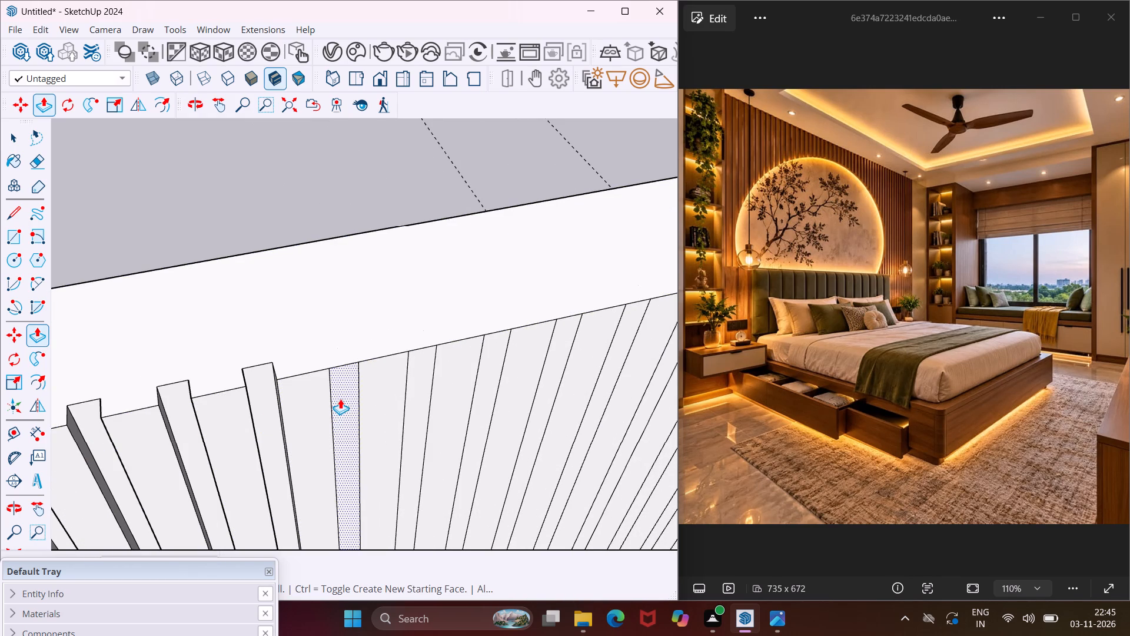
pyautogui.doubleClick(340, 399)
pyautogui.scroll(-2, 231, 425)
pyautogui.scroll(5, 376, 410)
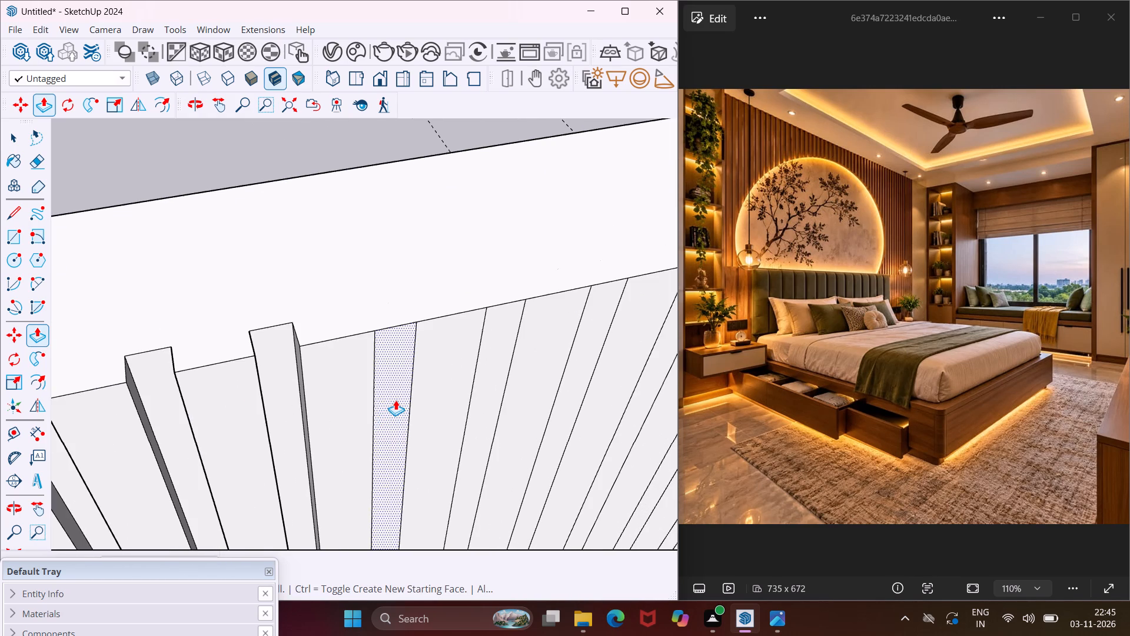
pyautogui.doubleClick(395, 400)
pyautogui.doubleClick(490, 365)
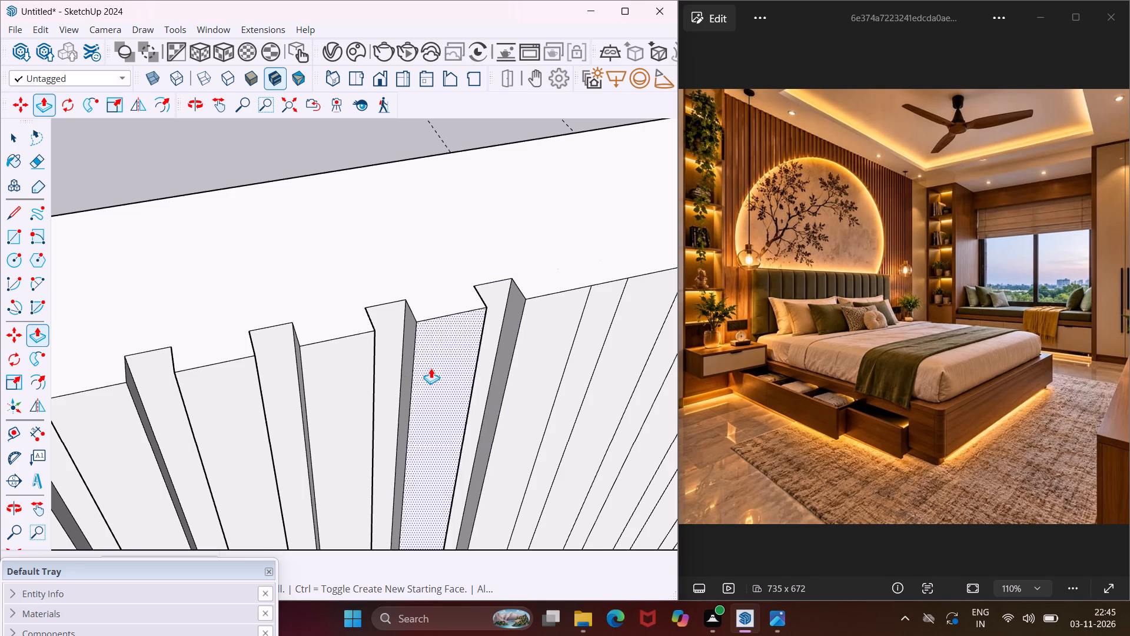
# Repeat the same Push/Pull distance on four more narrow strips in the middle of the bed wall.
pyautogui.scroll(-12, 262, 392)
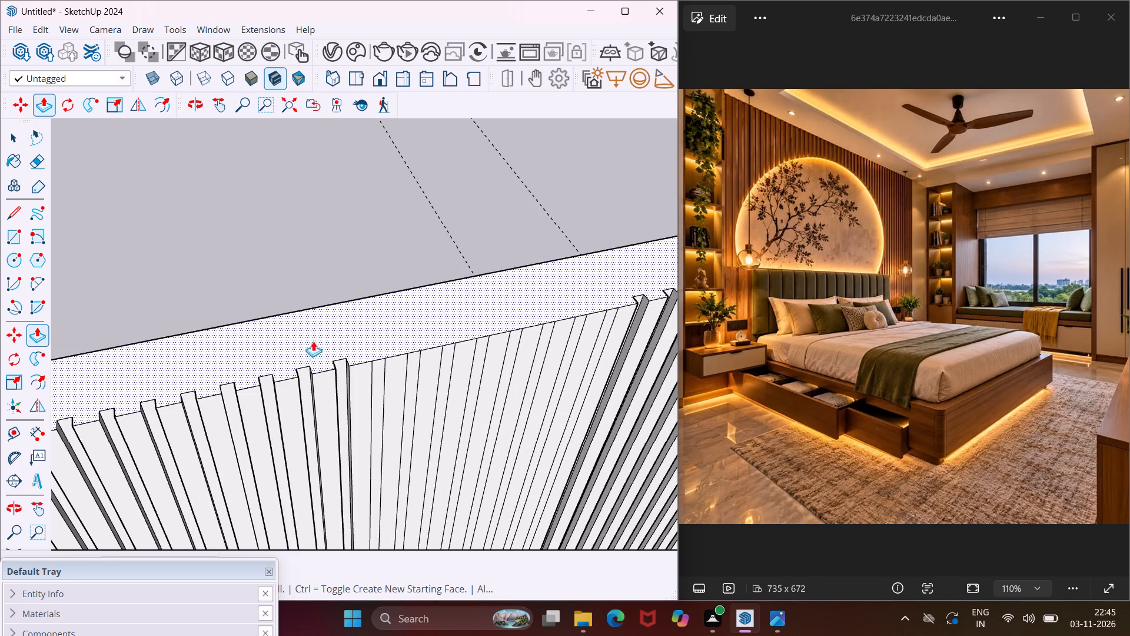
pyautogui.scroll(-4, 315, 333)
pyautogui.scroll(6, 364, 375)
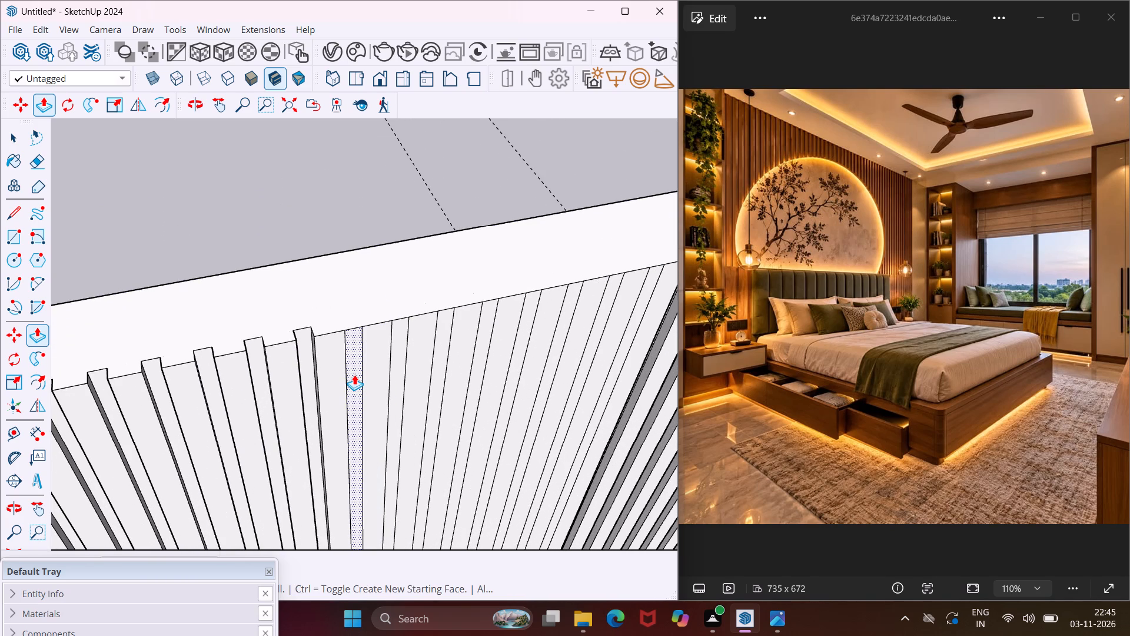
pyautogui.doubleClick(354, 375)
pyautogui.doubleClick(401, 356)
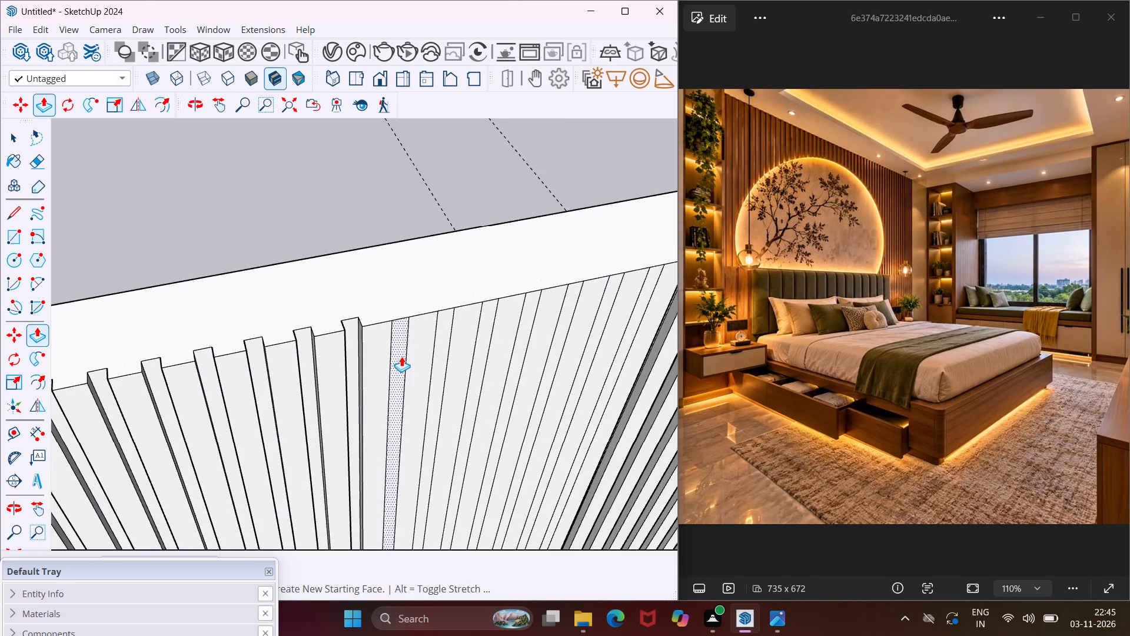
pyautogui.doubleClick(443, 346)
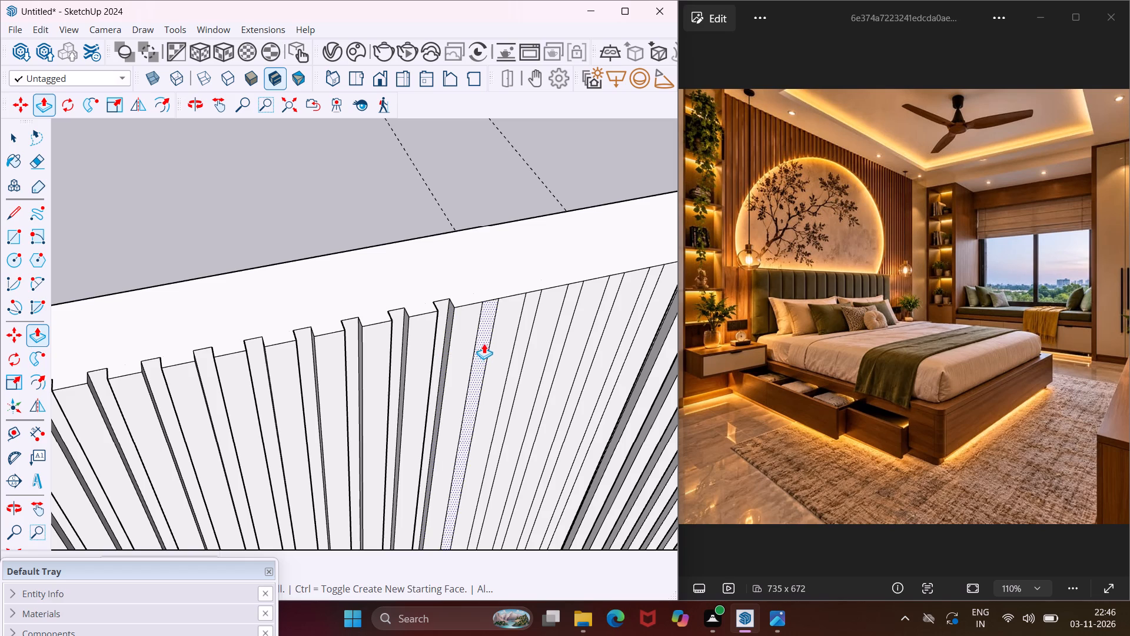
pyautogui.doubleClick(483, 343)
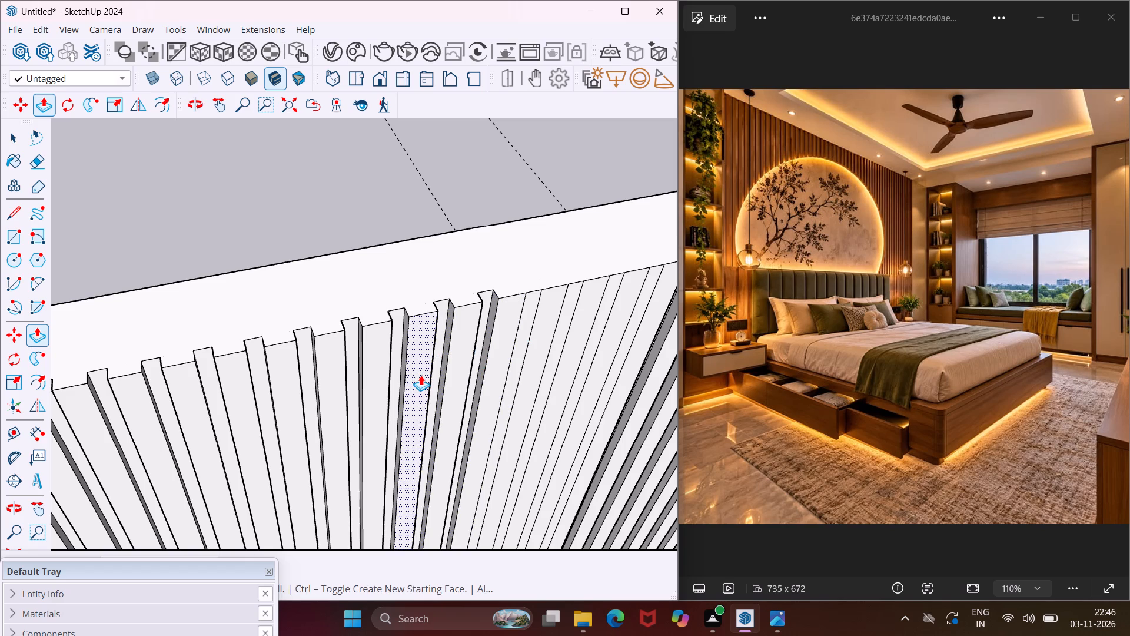
# Undo all the slat extrusions and the divided array of narrow strip copies on the bed wall.
pyautogui.hotkey('ctrl', 'z')
pyautogui.hotkey('ctrl', 'z')
pyautogui.hotkey('ctrl', 'z')
pyautogui.hotkey('ctrl', 'z')
pyautogui.write('zzzz')
pyautogui.hotkey('ctrl', 'z')
pyautogui.hotkey('ctrl', 'z')
pyautogui.hotkey('ctrl', 'z')
pyautogui.hotkey('ctrl', 'z')
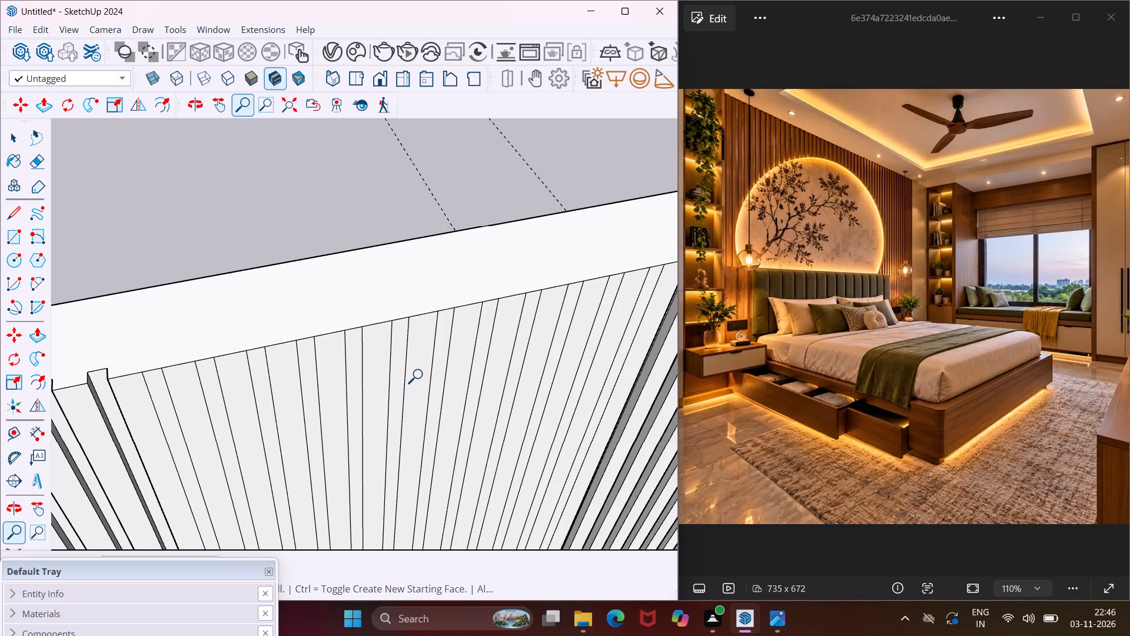
pyautogui.hotkey('ctrl', 'z')
pyautogui.hotkey('ctrl', 'z')
pyautogui.write('zz')
pyautogui.scroll(-6, 440, 353)
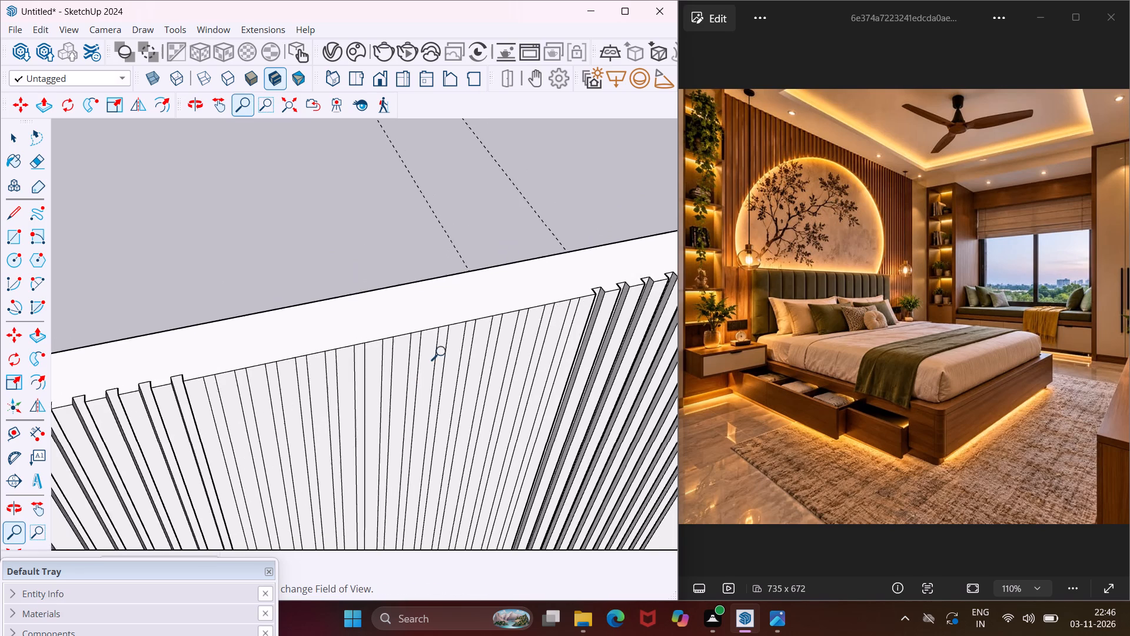
pyautogui.scroll(-9, 444, 349)
pyautogui.hotkey('ctrl', 'z')
pyautogui.hotkey('ctrl', 'z')
pyautogui.hotkey('ctrl', 'z')
pyautogui.hotkey('ctrl', 'z')
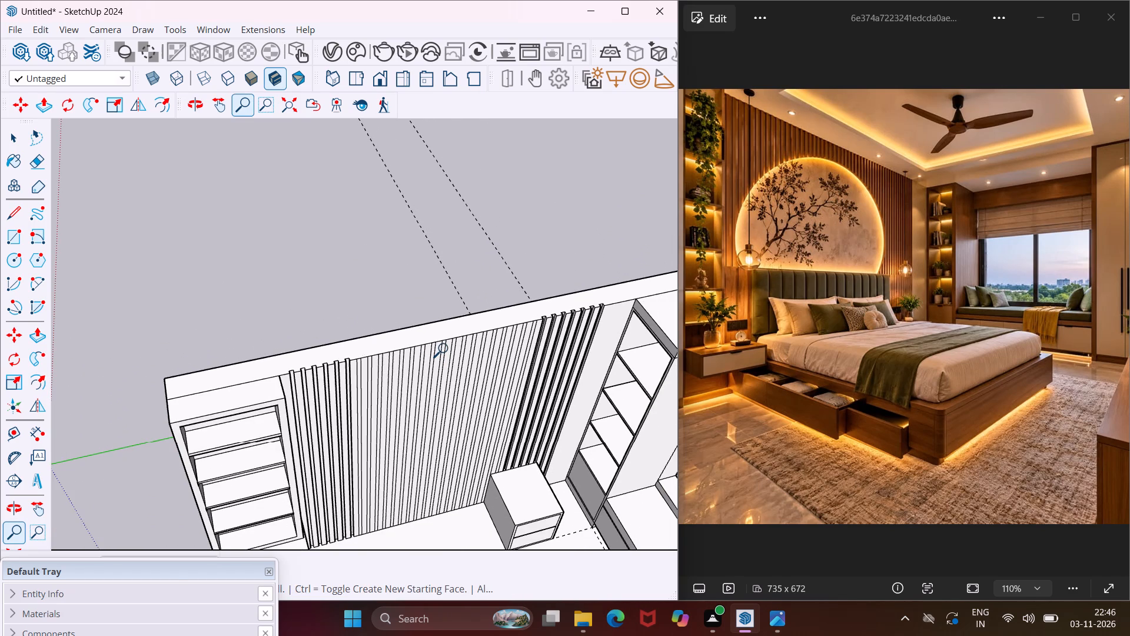
pyautogui.write('zzzzz')
pyautogui.hotkey('ctrl', 'z')
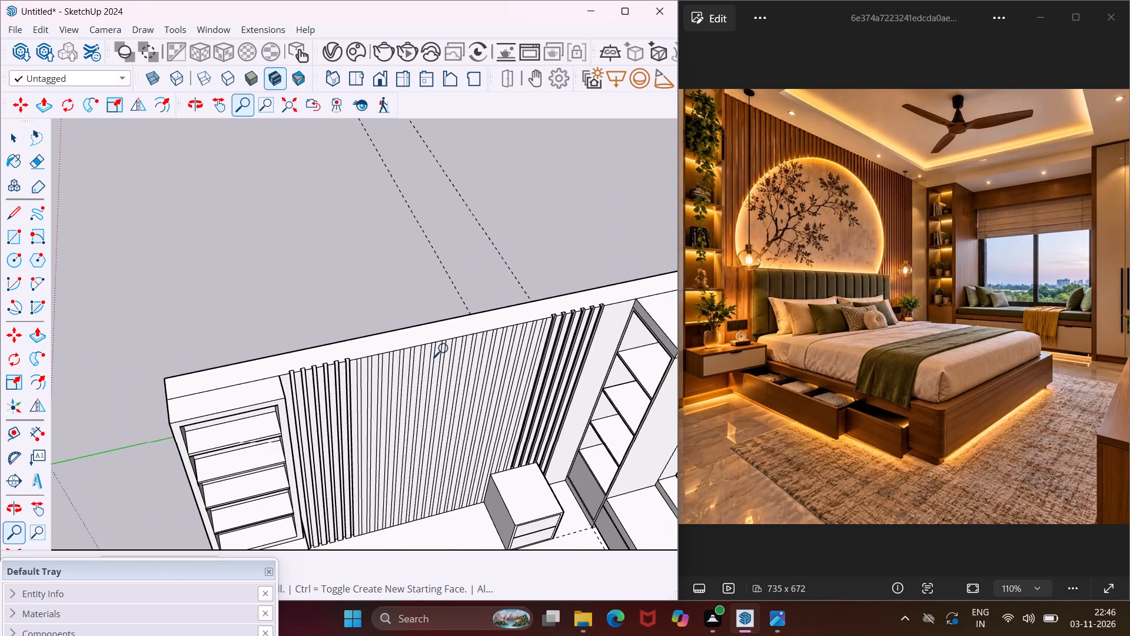
pyautogui.hotkey('ctrl', 'z')
pyautogui.hotkey('ctrl', 'z')
pyautogui.hotkey('ctrl', 'z')
pyautogui.hotkey('ctrl', 'z')
pyautogui.hotkey('ctrl', 'z')
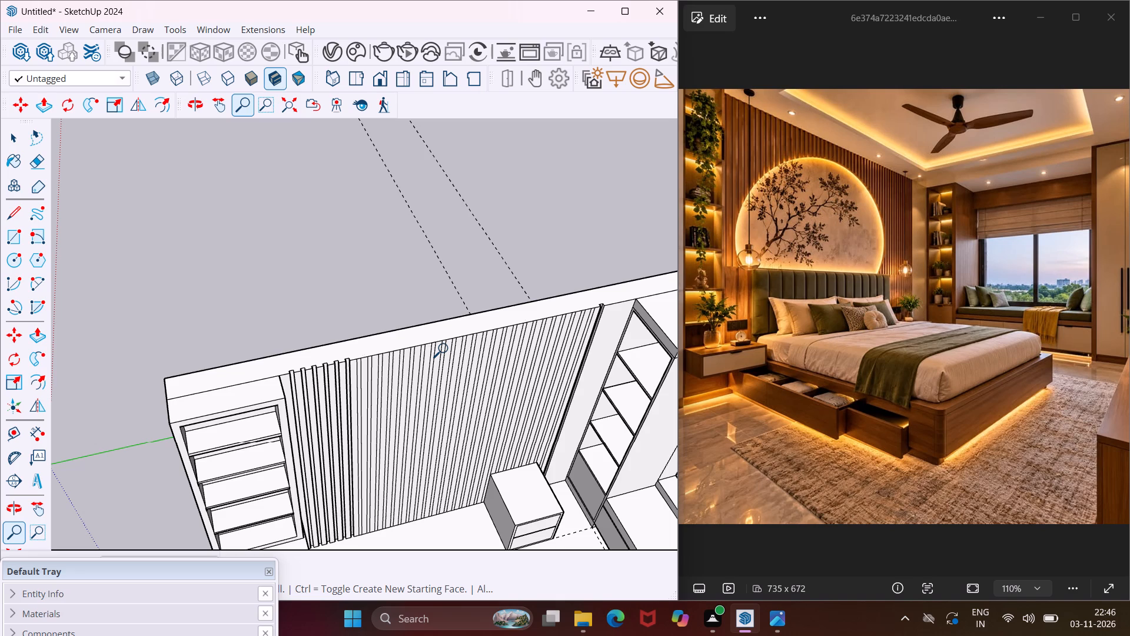
pyautogui.hotkey('ctrl', 'z')
pyautogui.hotkey('ctrl', 'z')
pyautogui.hotkey('ctrl', 'z')
pyautogui.hotkey('ctrl', 'z')
pyautogui.hotkey('ctrl', 'z')
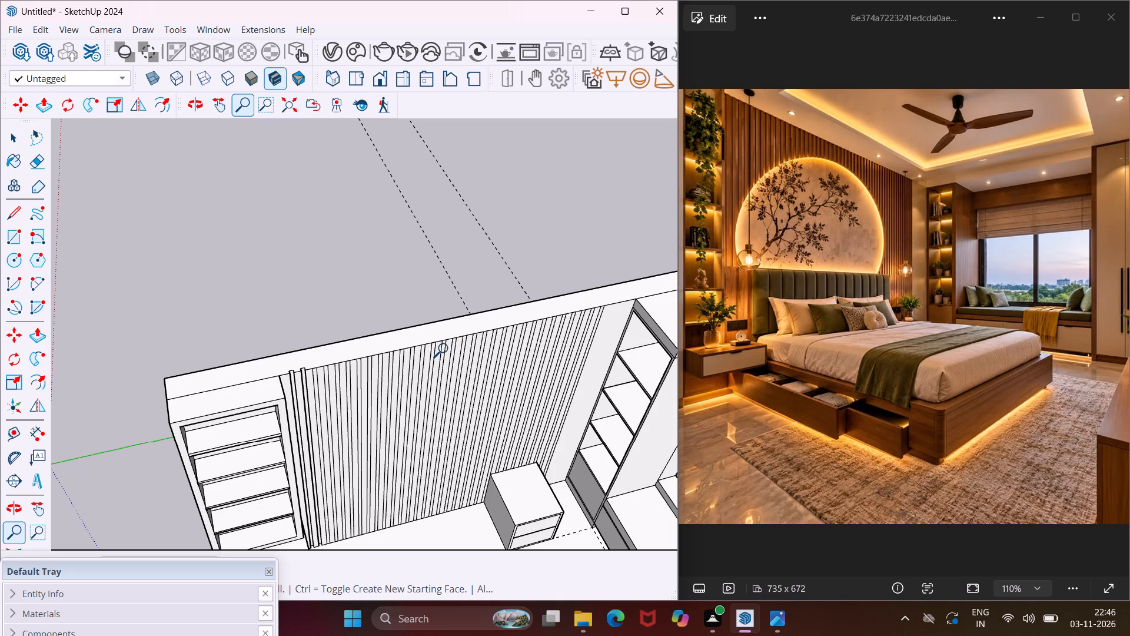
pyautogui.hotkey('ctrl', 'z')
pyautogui.hotkey('ctrl', 'z')
pyautogui.hotkey('ctrl', 'z')
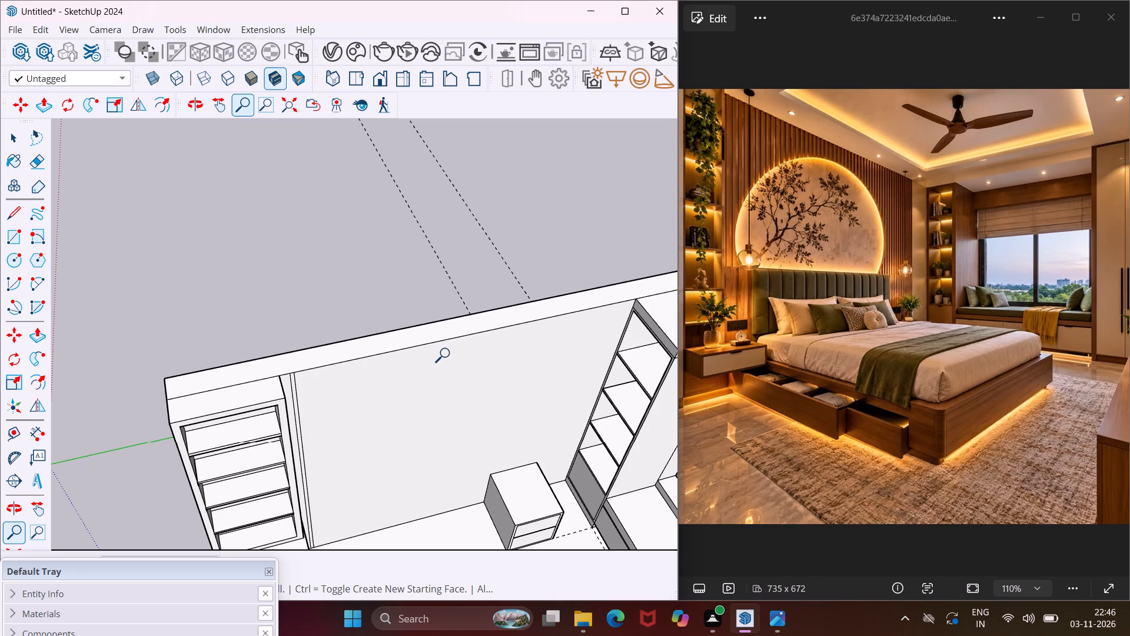
pyautogui.press('Escape')
pyautogui.press('space')
# Draw two end-to-end outward-bulging 2 Point Arcs on the bed wall, rising from beside the tall shelf unit.
pyautogui.moveTo(446, 389); pyautogui.dragTo(413, 344, button='middle')
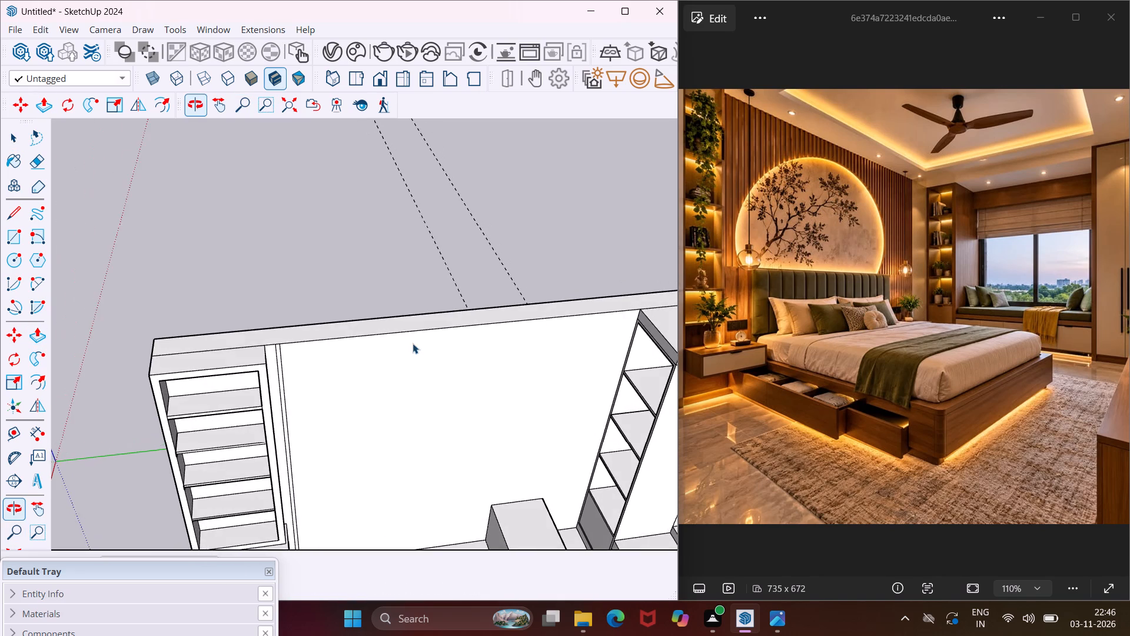
pyautogui.scroll(-4, 420, 335)
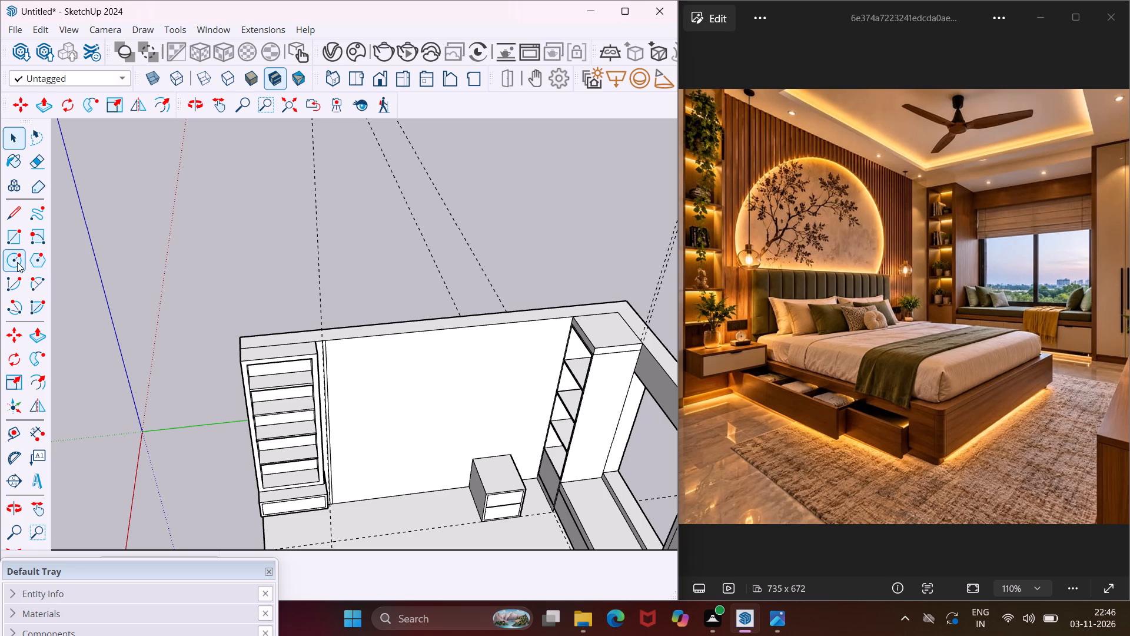
pyautogui.click(39, 286)
pyautogui.scroll(5, 388, 443)
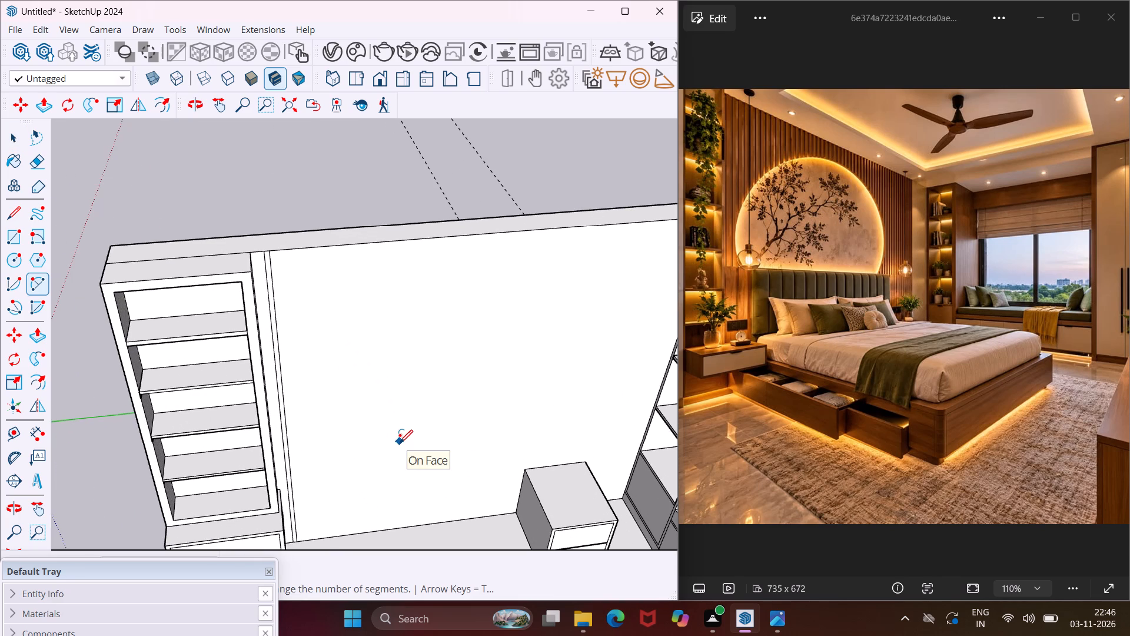
pyautogui.scroll(-3, 400, 443)
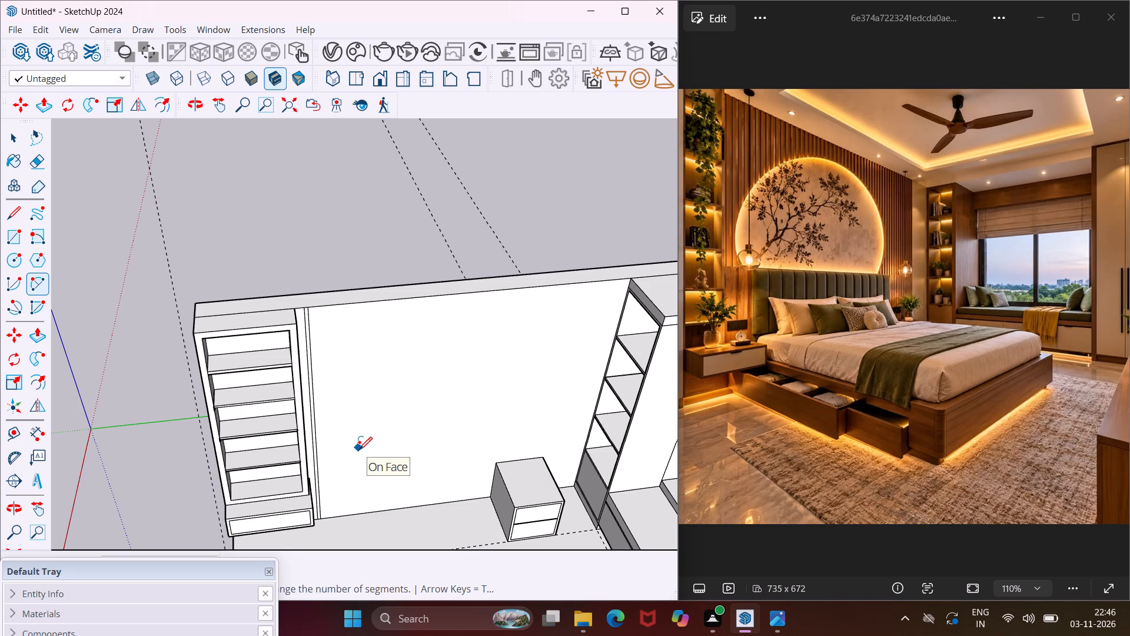
pyautogui.click(360, 450)
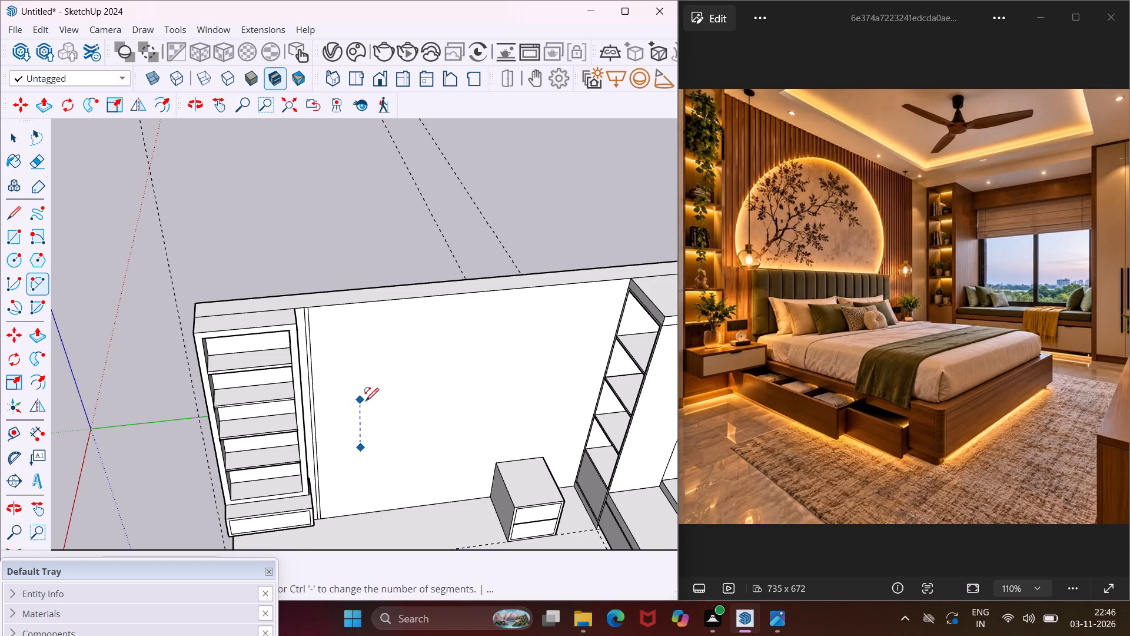
pyautogui.click(365, 400)
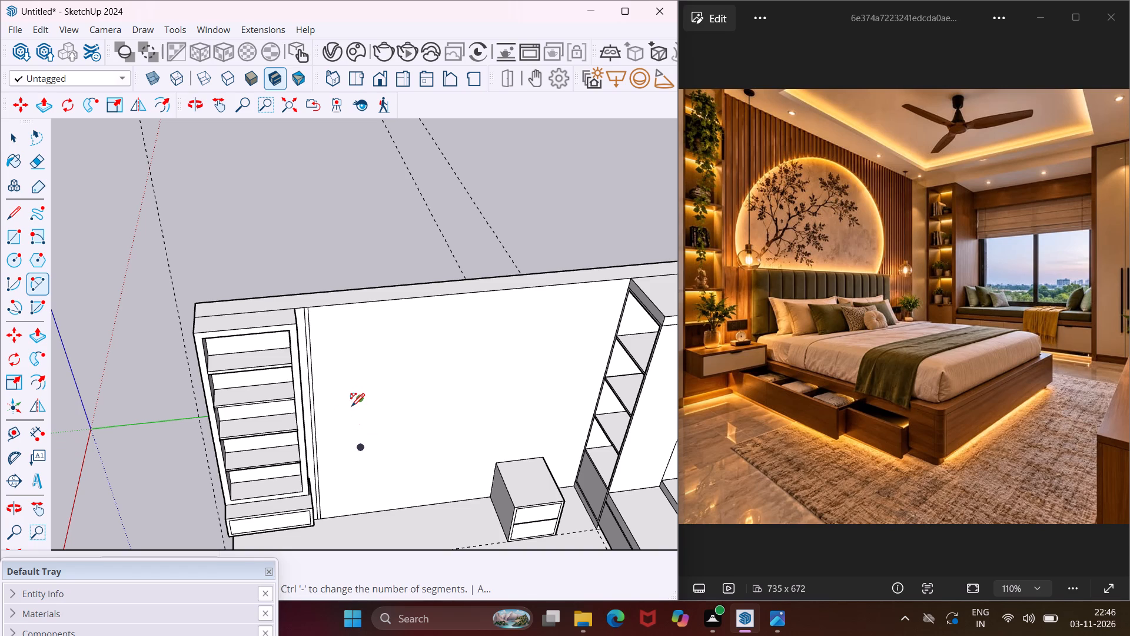
pyautogui.click(346, 408)
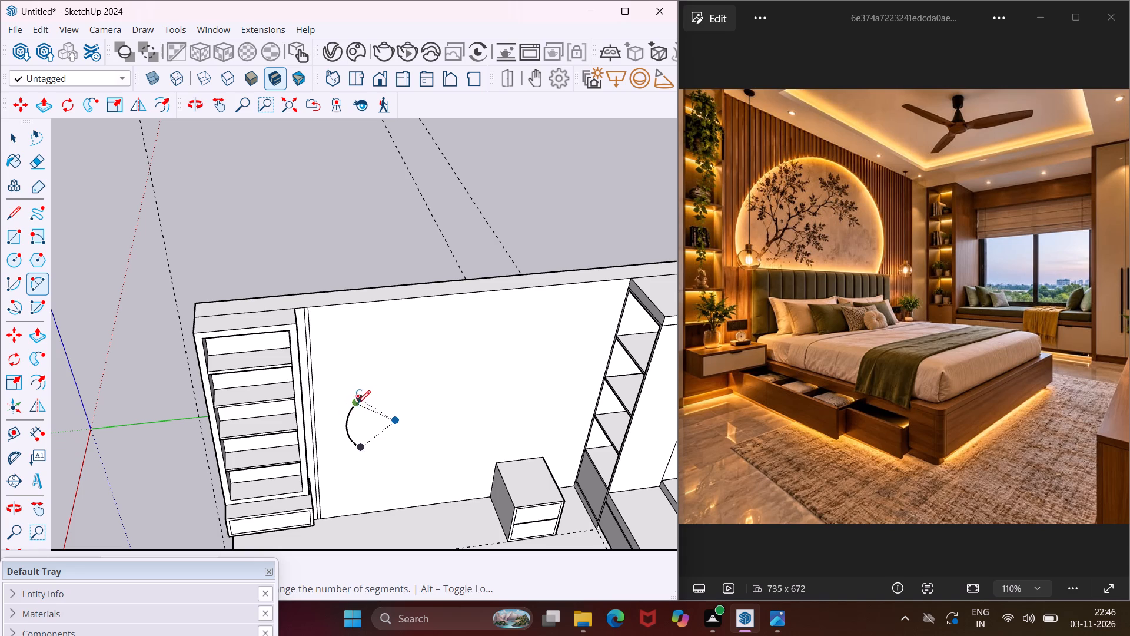
pyautogui.click(358, 402)
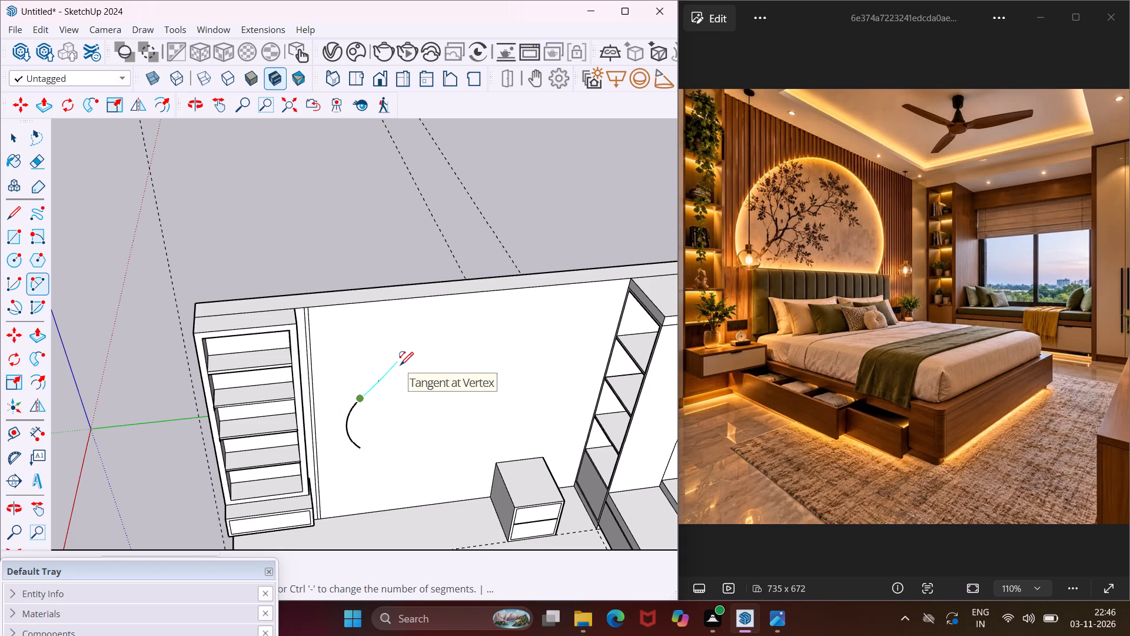
pyautogui.click(401, 364)
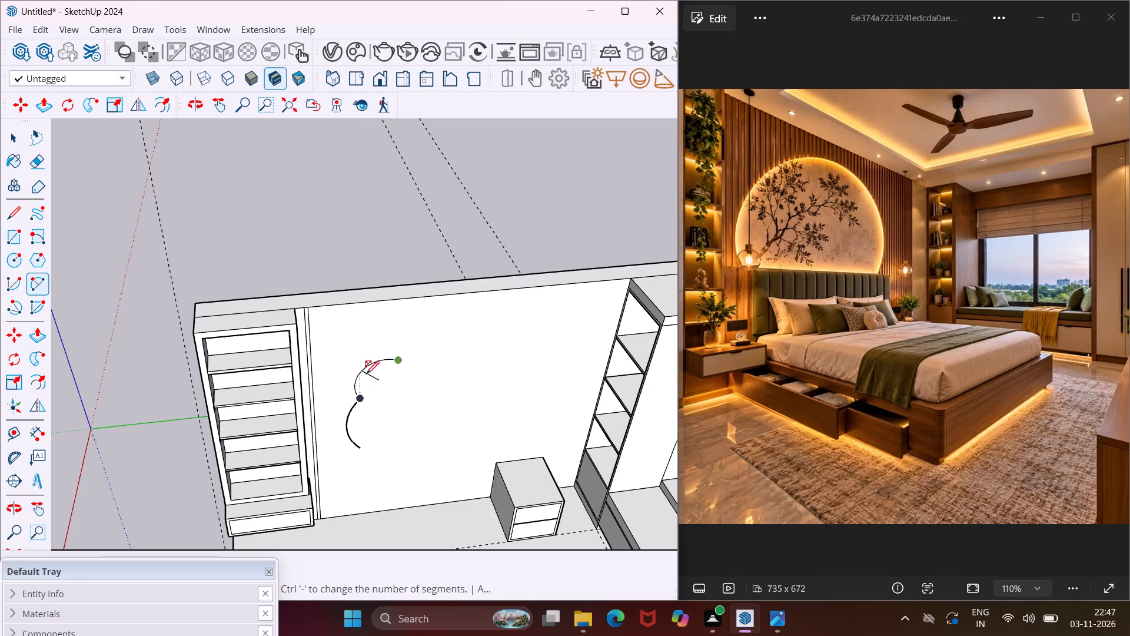
pyautogui.scroll(5, 368, 372)
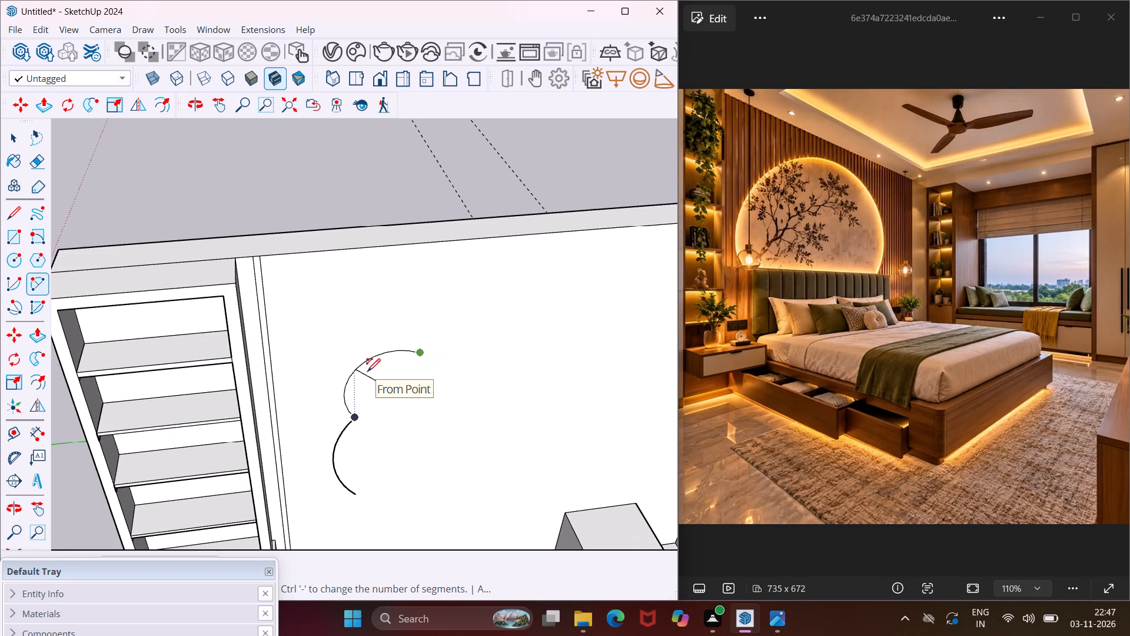
pyautogui.click(367, 372)
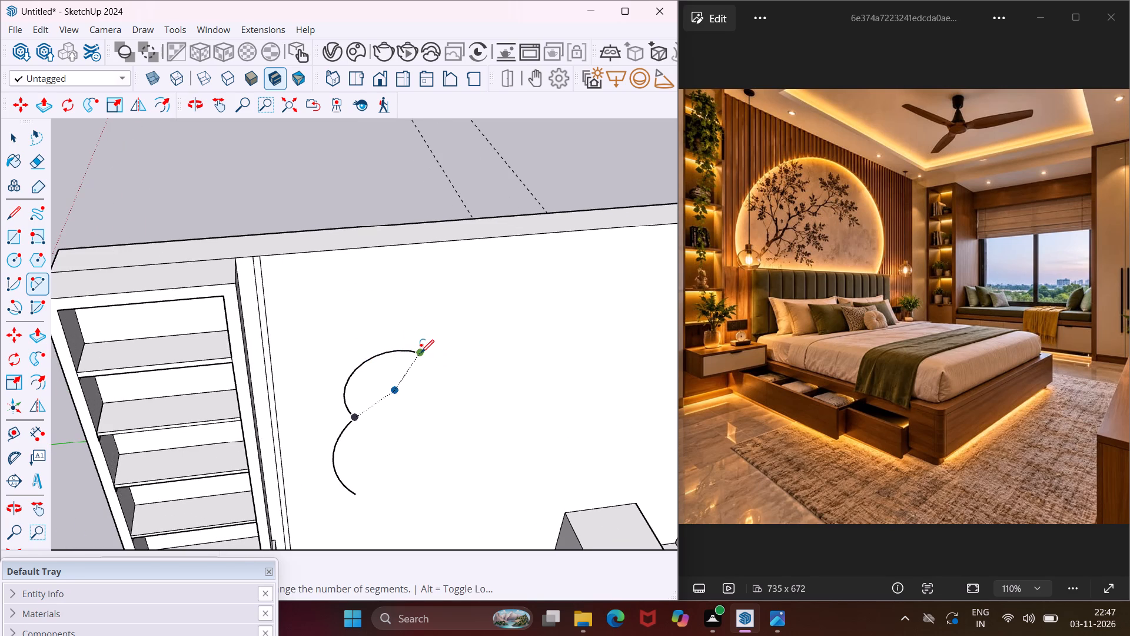
# Continue the scalloped outline with two larger connected arcs, one over the top and one bulging outward down the far side.
pyautogui.click(421, 353)
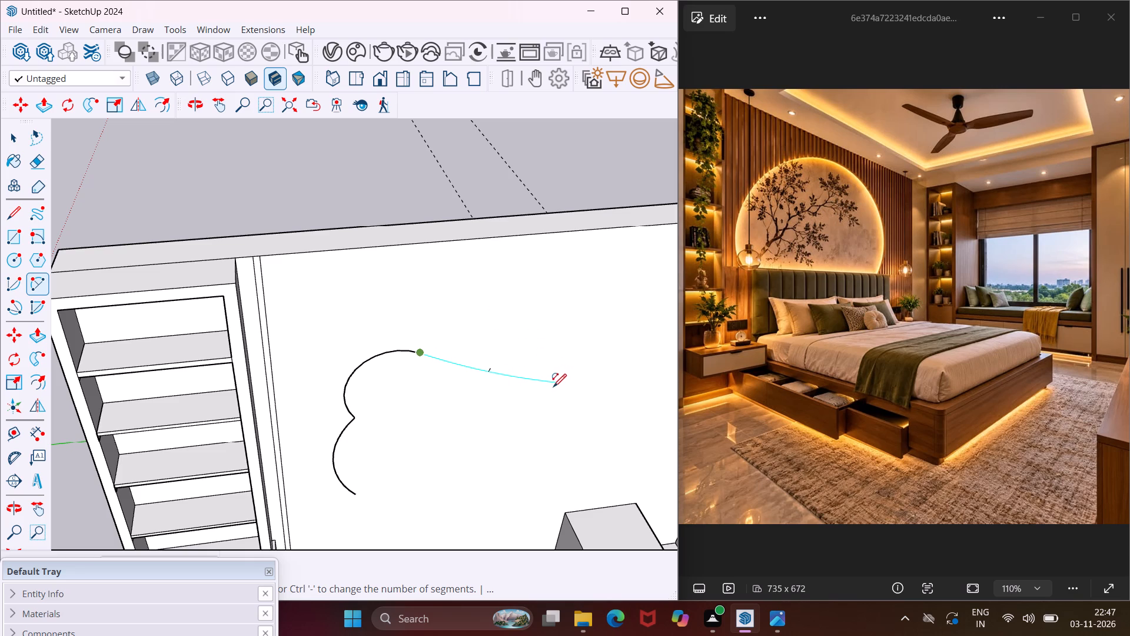
pyautogui.click(536, 391)
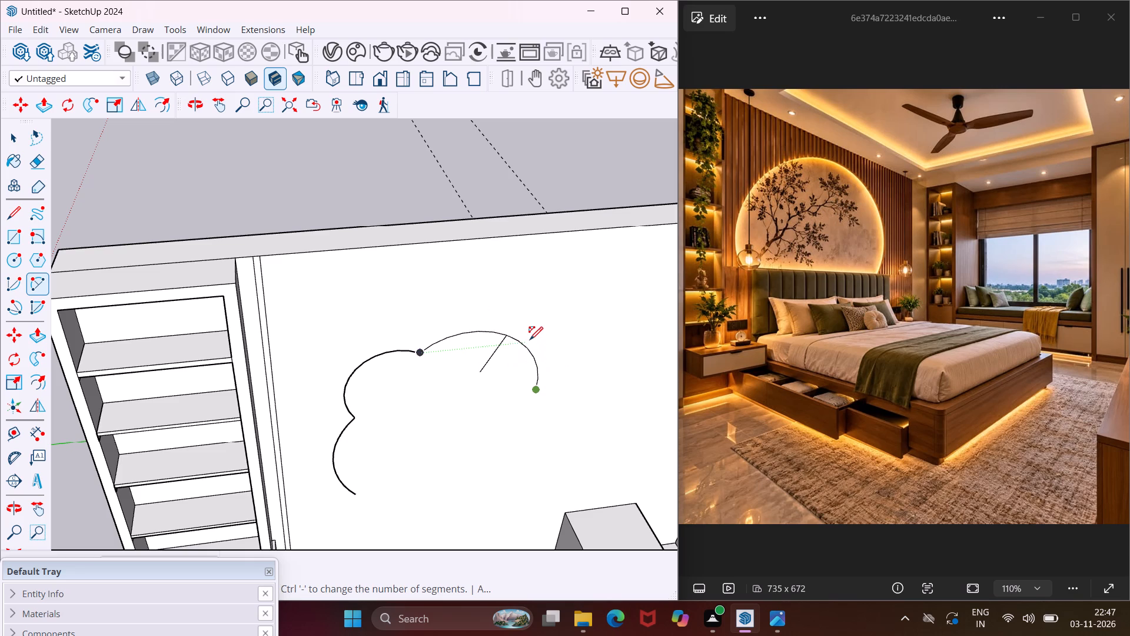
pyautogui.click(531, 339)
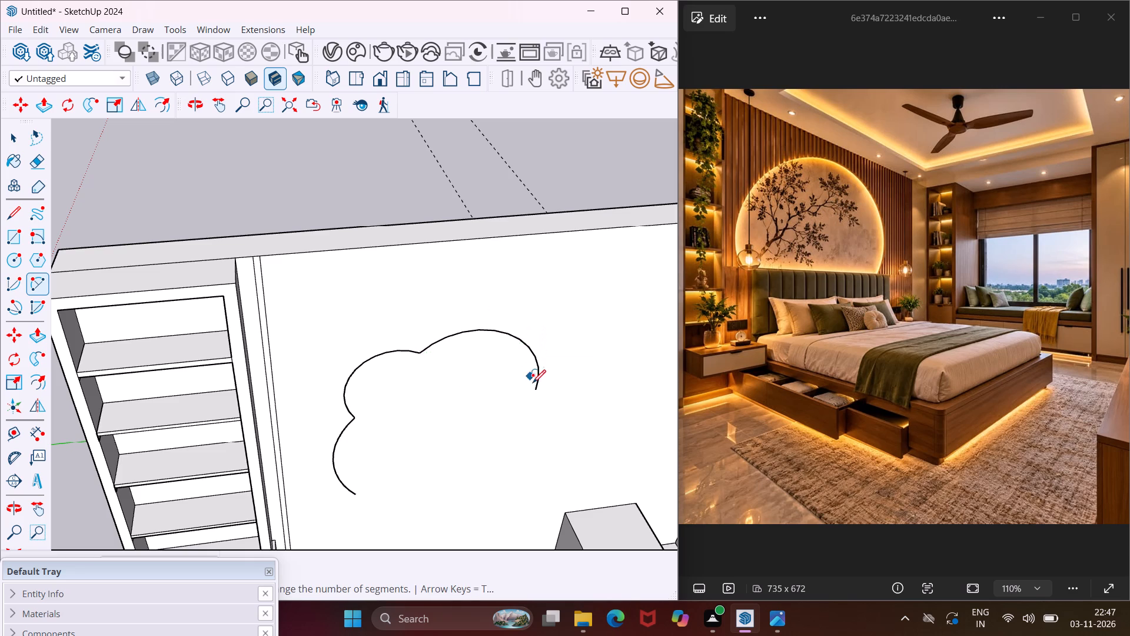
pyautogui.click(539, 393)
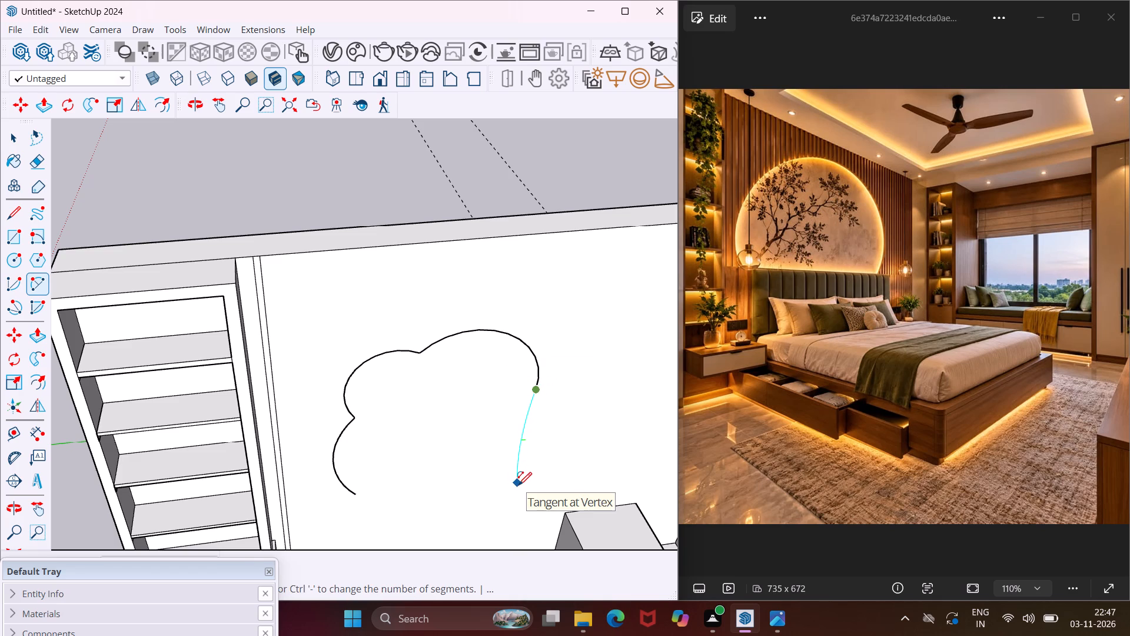
pyautogui.click(519, 481)
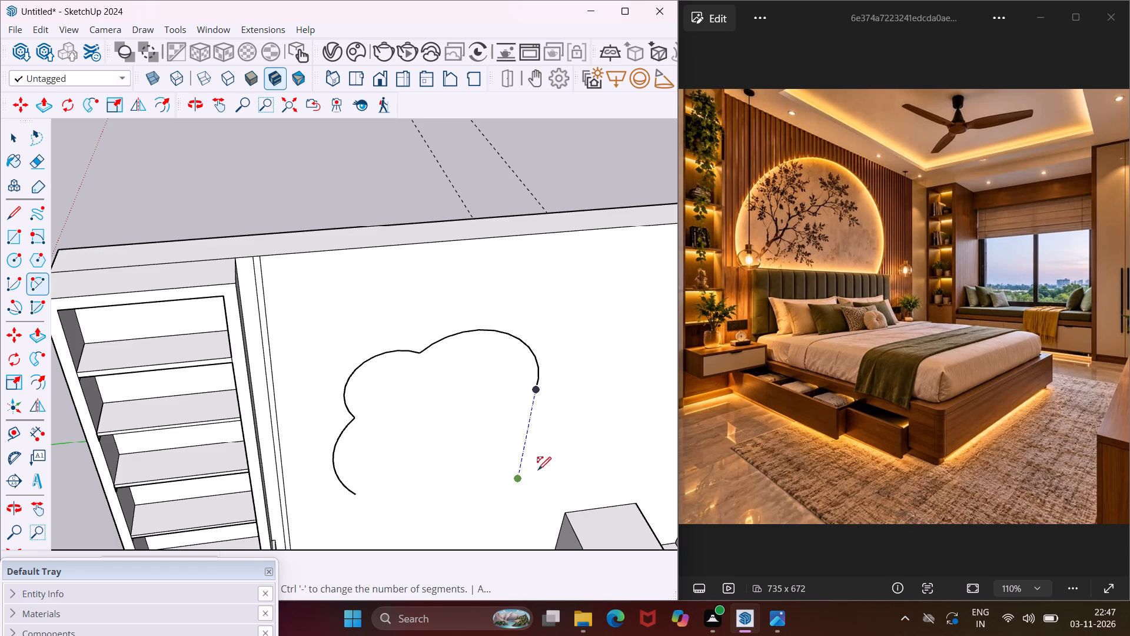
pyautogui.moveTo(554, 435); pyautogui.dragTo(398, 346, button='middle')
pyautogui.scroll(-4, 398, 346)
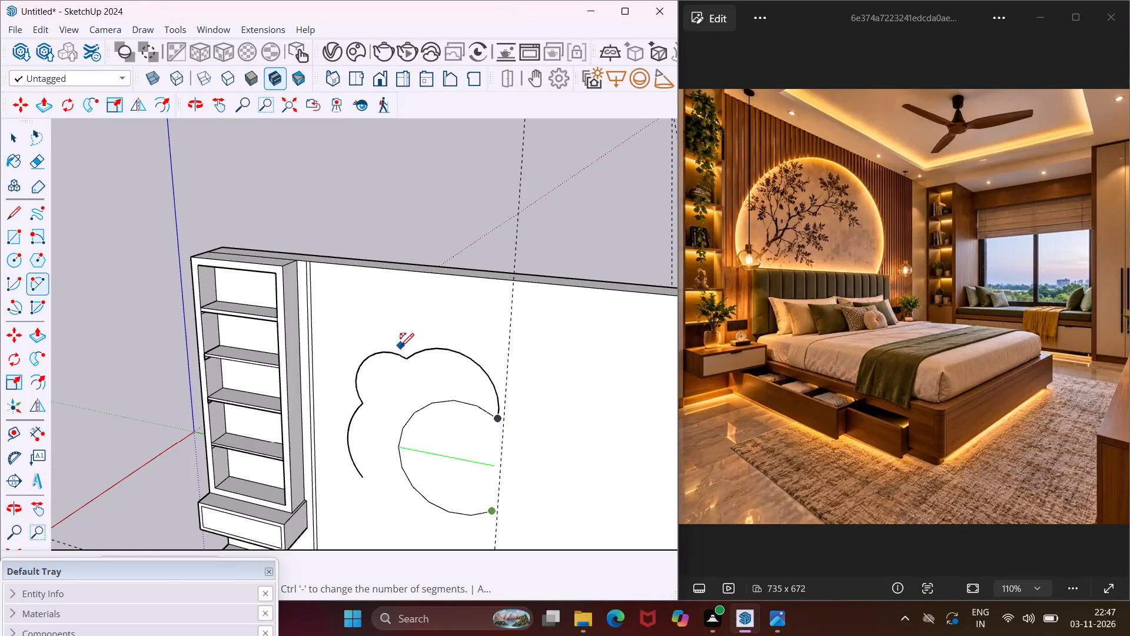
pyautogui.scroll(-3, 407, 356)
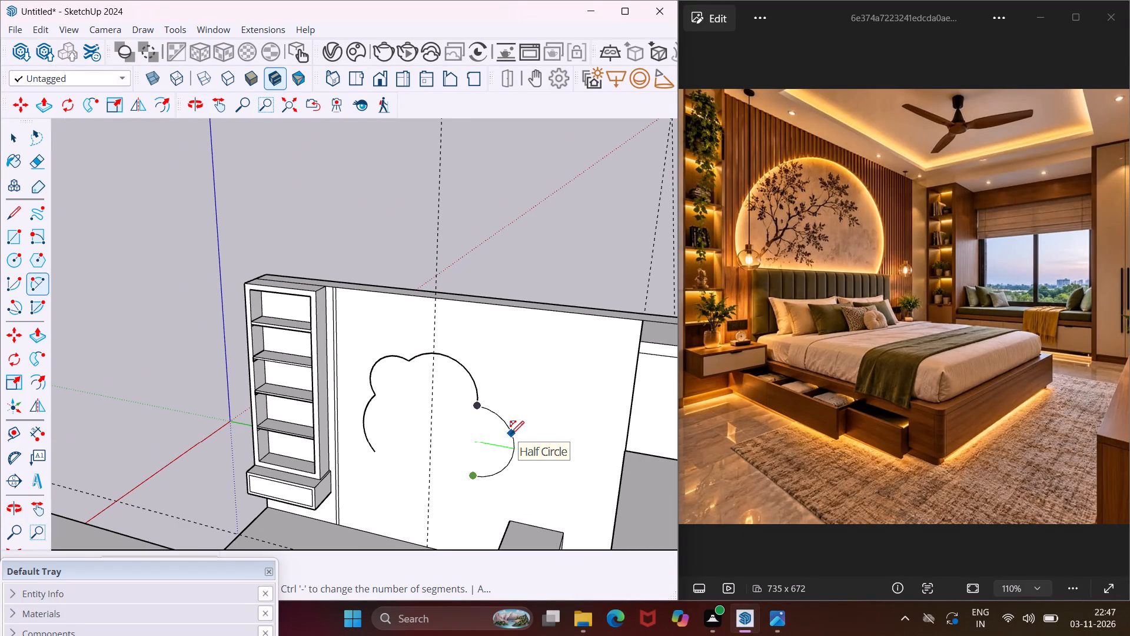
pyautogui.click(511, 434)
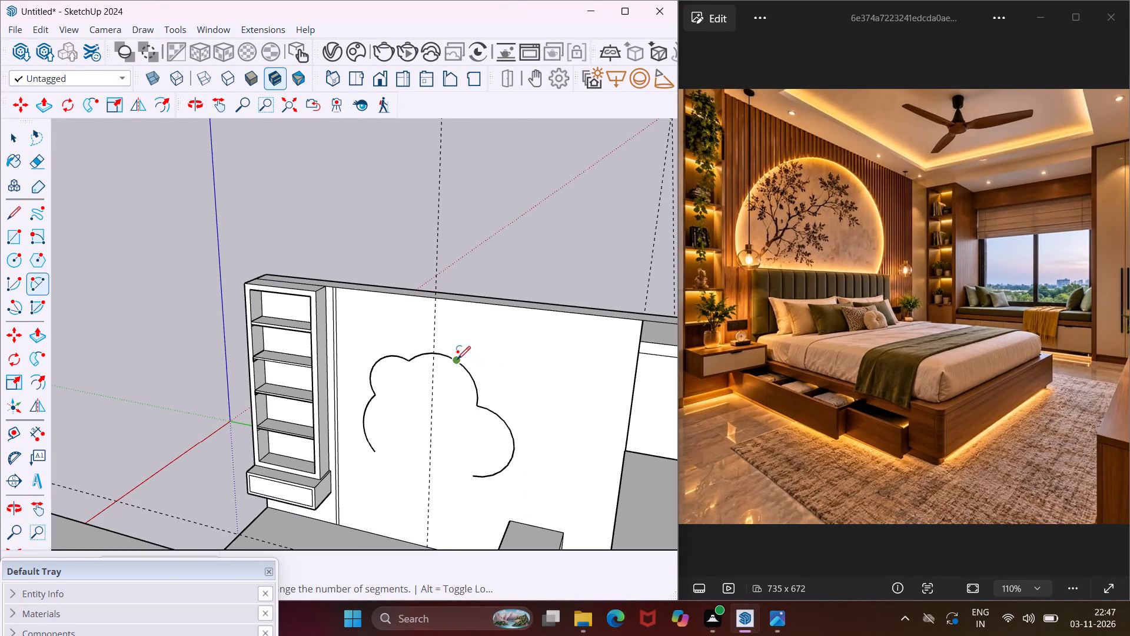
# Draw three smoothing arcs bridging the outside of the notches between the scalloped arcs on the bed wall.
pyautogui.click(457, 359)
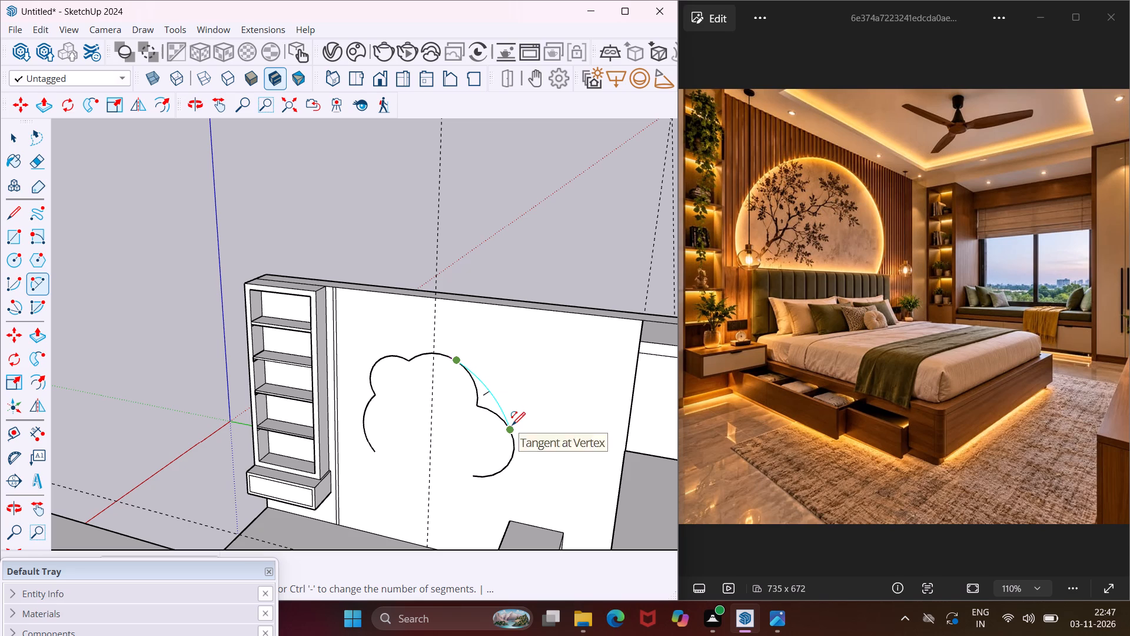
pyautogui.click(512, 429)
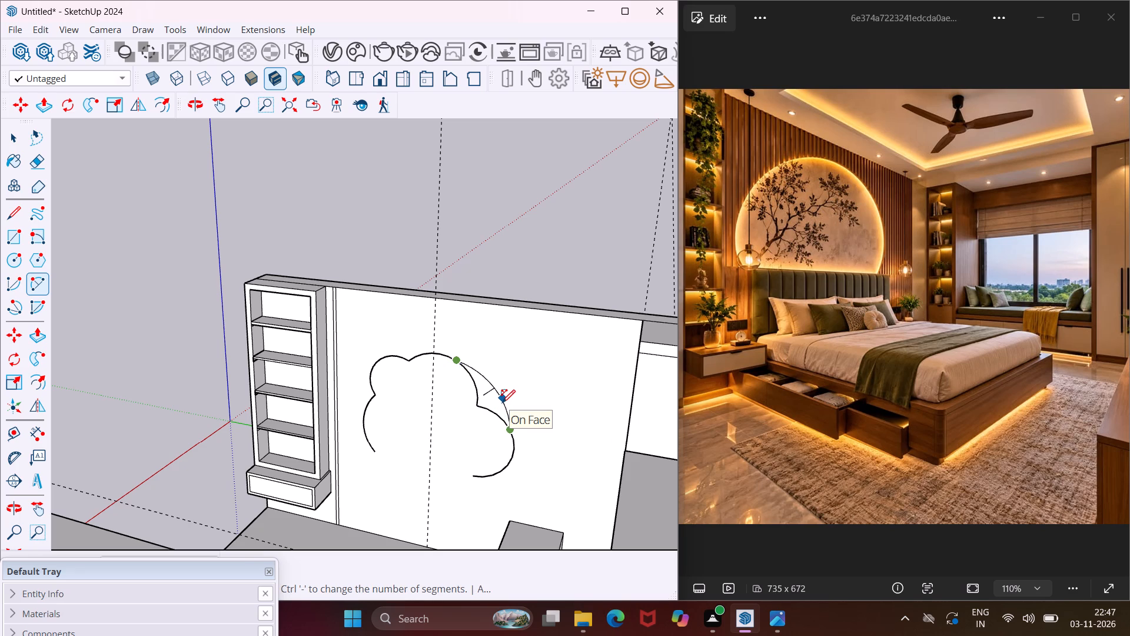
pyautogui.click(502, 403)
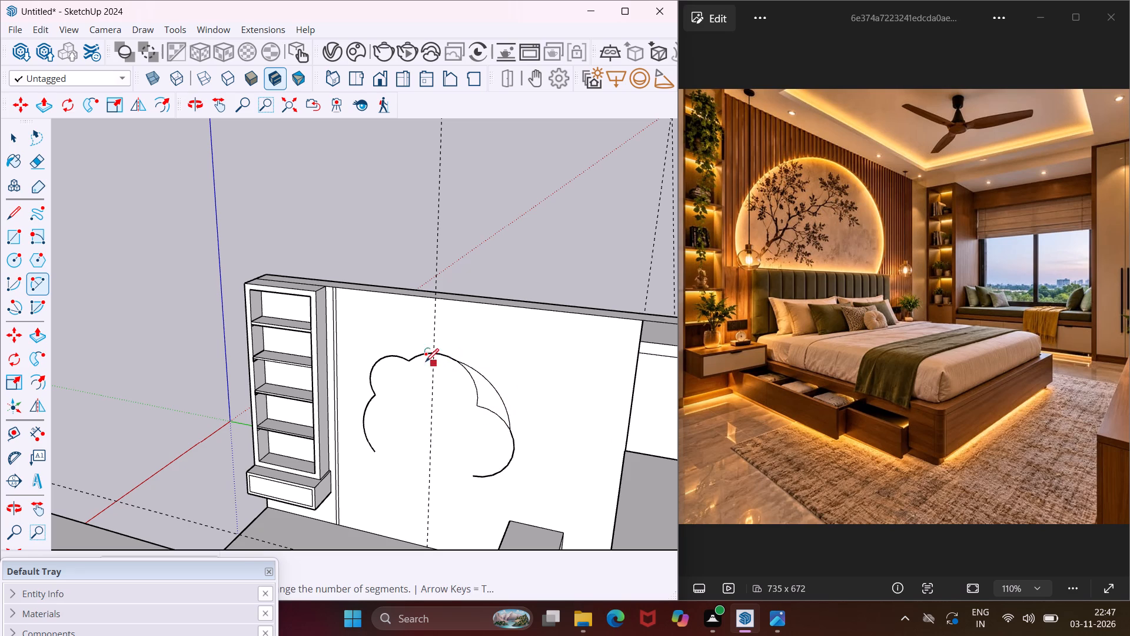
pyautogui.scroll(5, 376, 358)
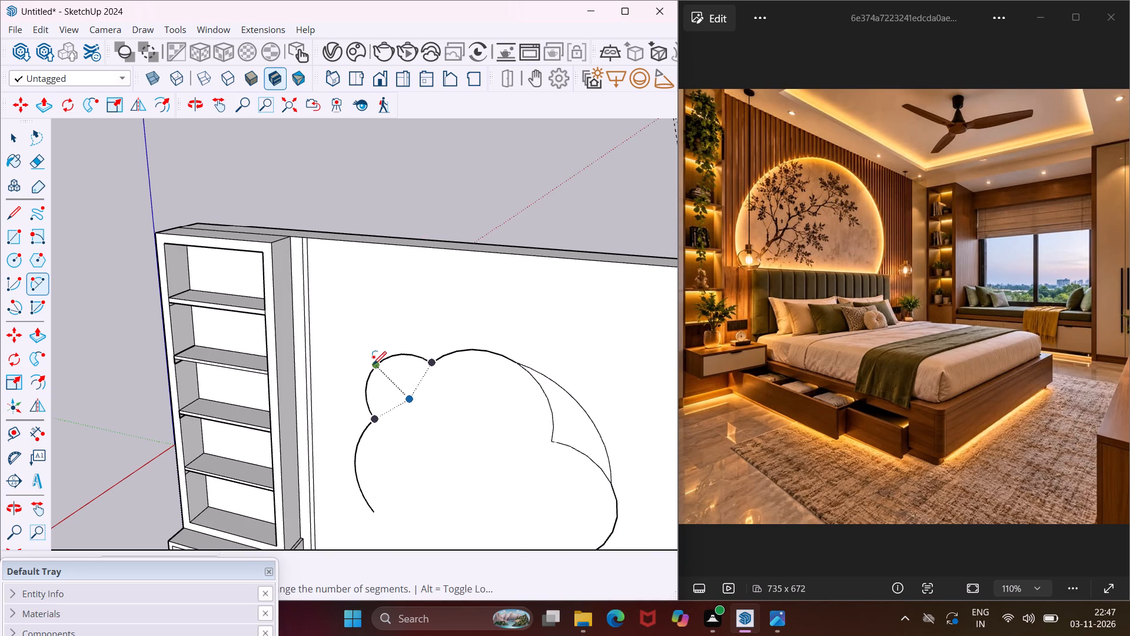
pyautogui.click(373, 365)
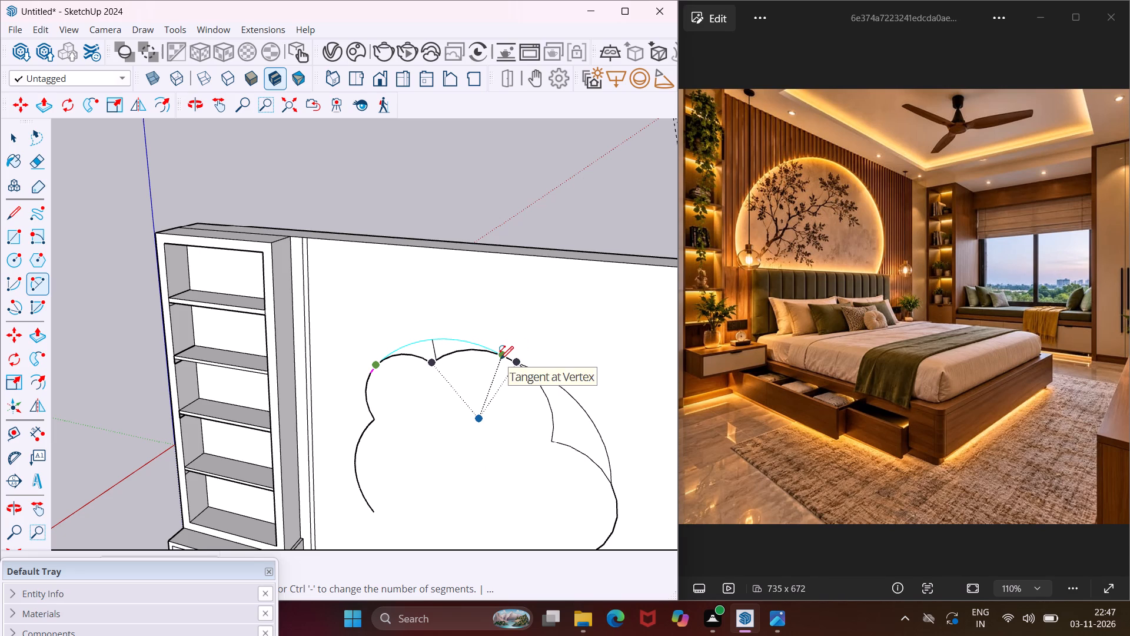
pyautogui.click(500, 359)
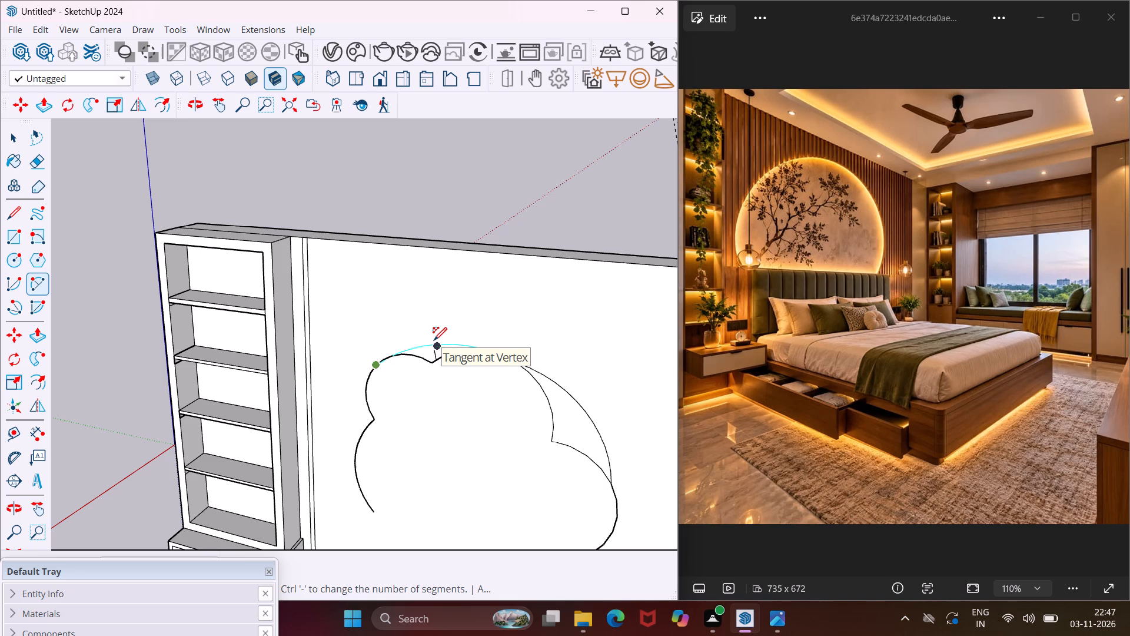
pyautogui.click(433, 339)
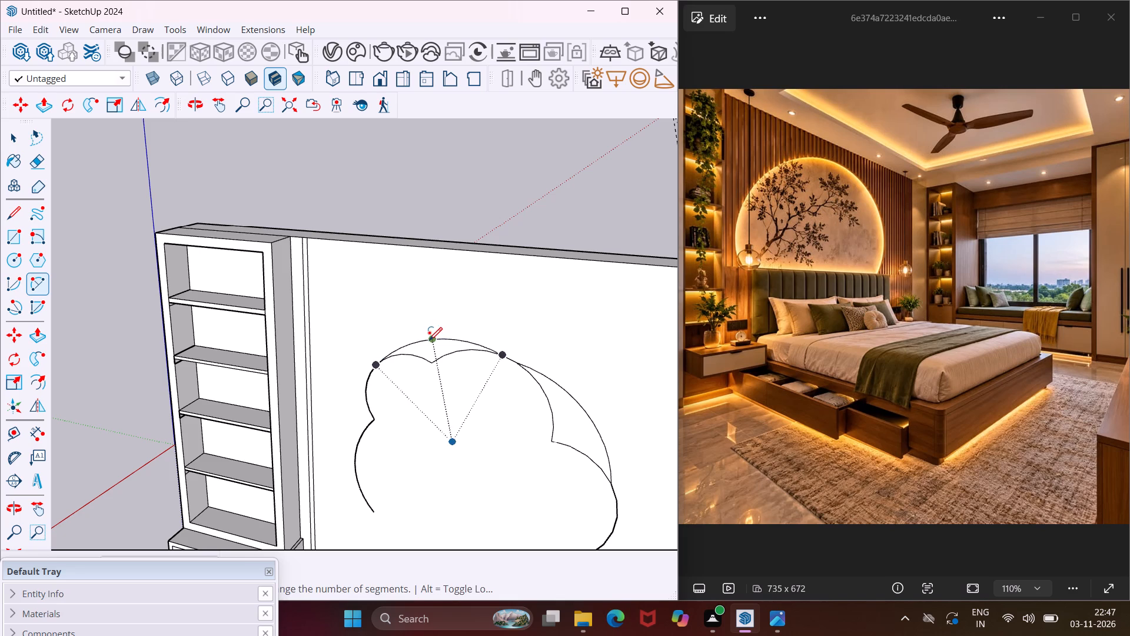
pyautogui.click(374, 366)
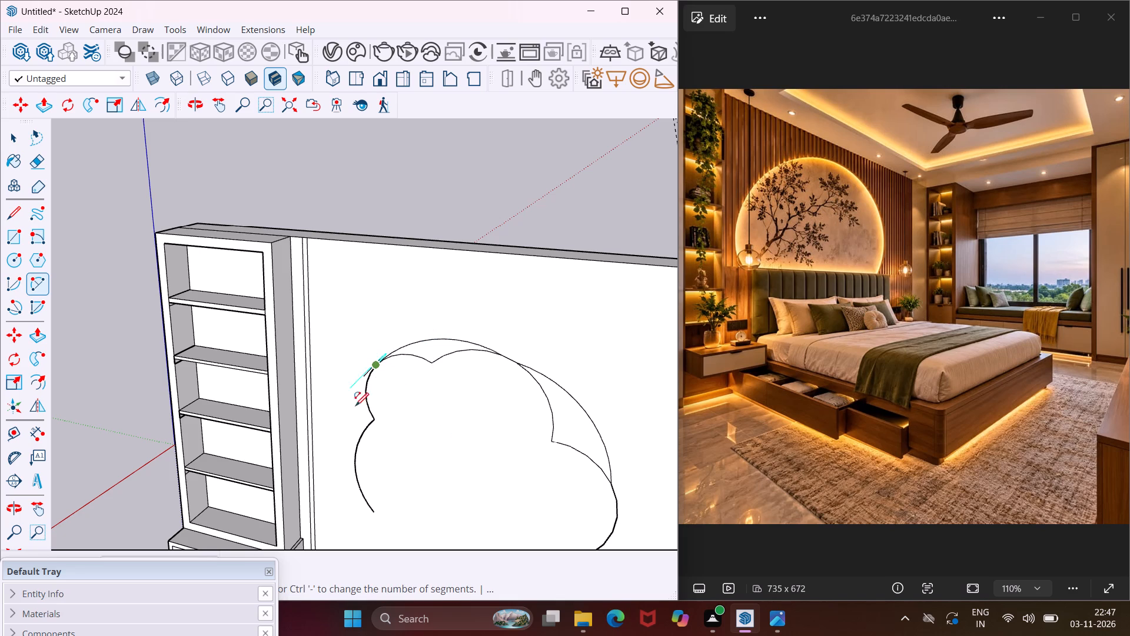
pyautogui.click(355, 465)
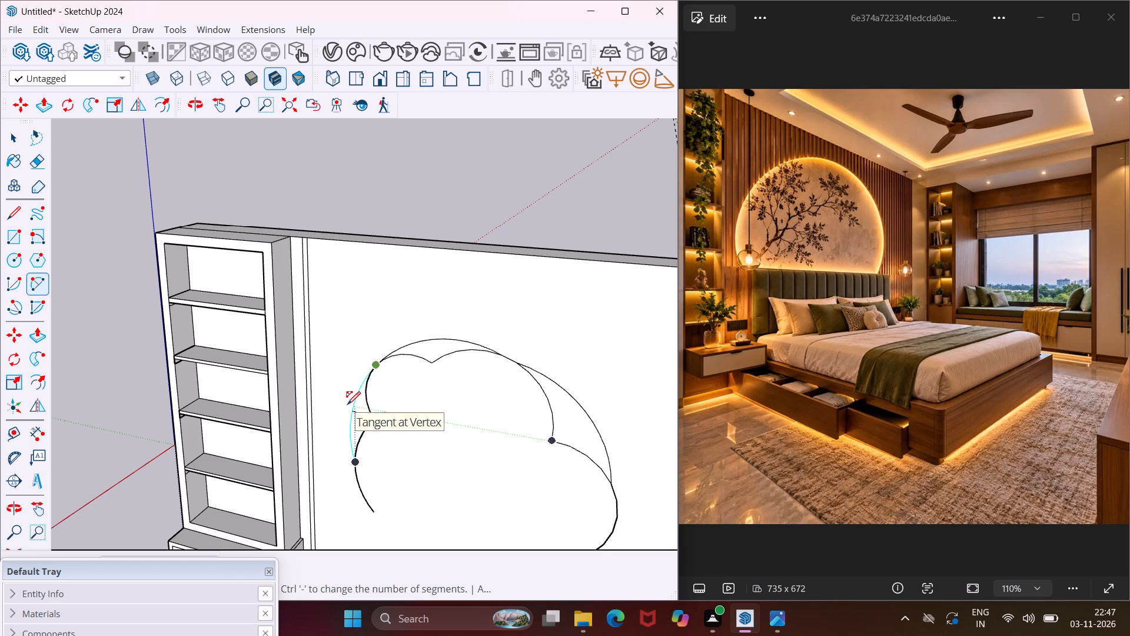
pyautogui.scroll(9, 345, 404)
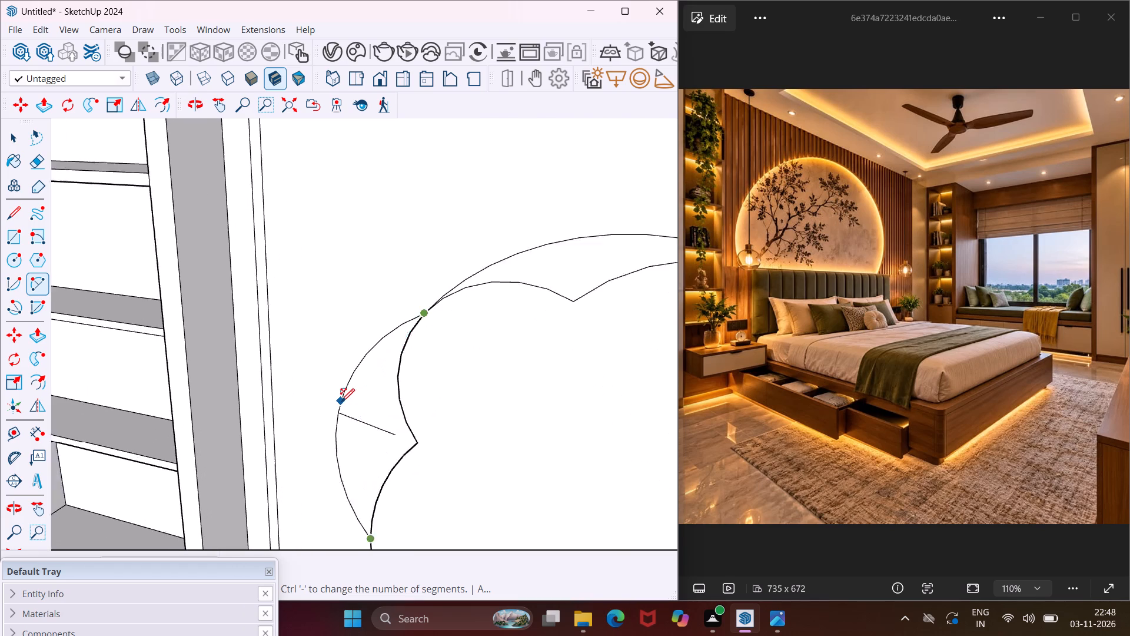
pyautogui.click(362, 402)
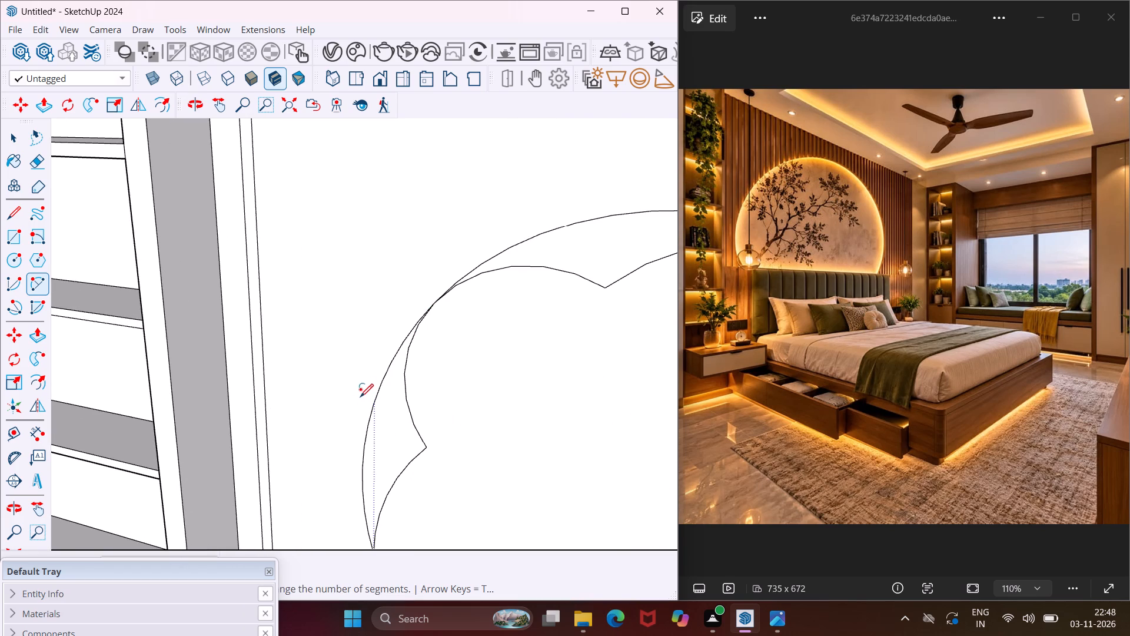
pyautogui.press('Escape')
pyautogui.press('space')
# Erase the inner arc segments and notches beneath the bridging arcs, leaving only the outer curved outline.
pyautogui.scroll(-7, 354, 302)
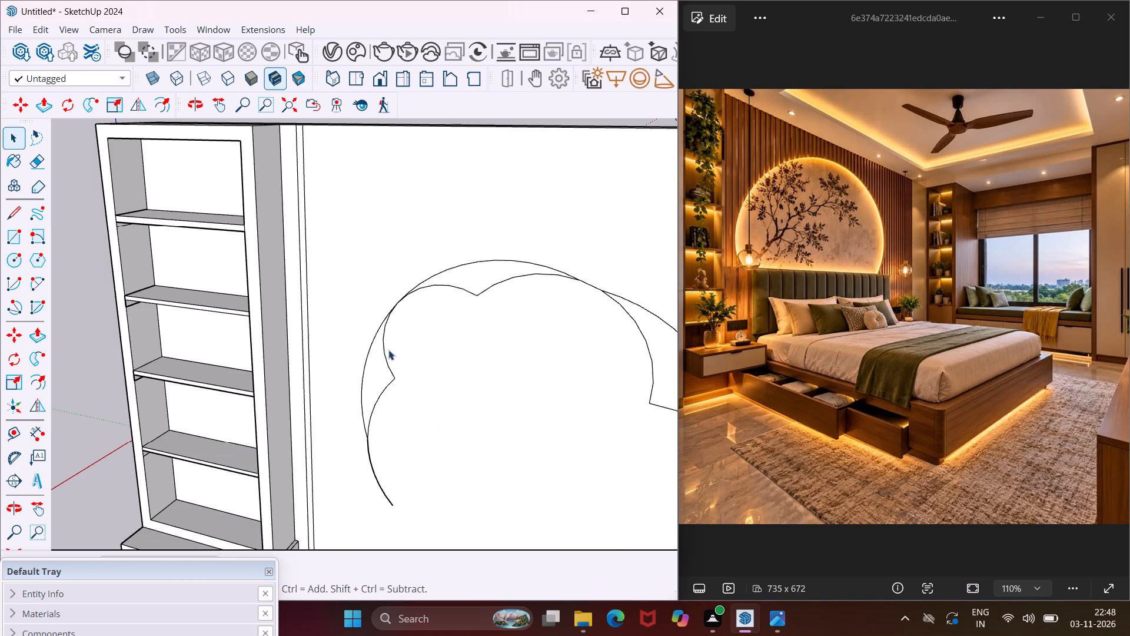
pyautogui.press('e')
pyautogui.moveTo(391, 361); pyautogui.dragTo(386, 390)
pyautogui.moveTo(450, 306); pyautogui.dragTo(453, 304)
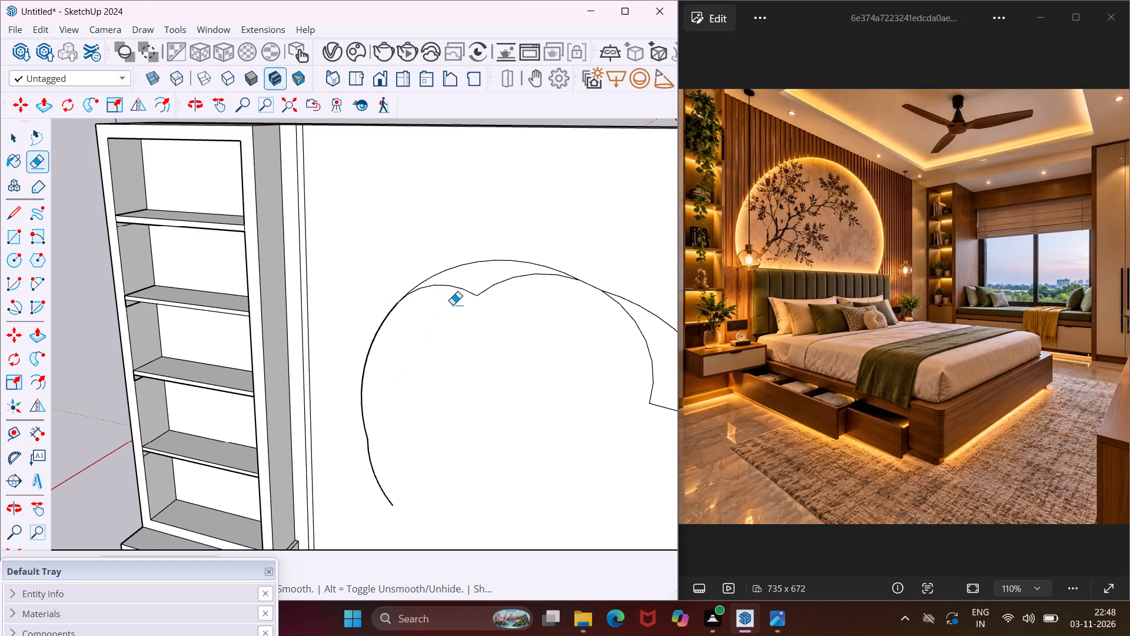
pyautogui.moveTo(453, 304); pyautogui.dragTo(491, 287)
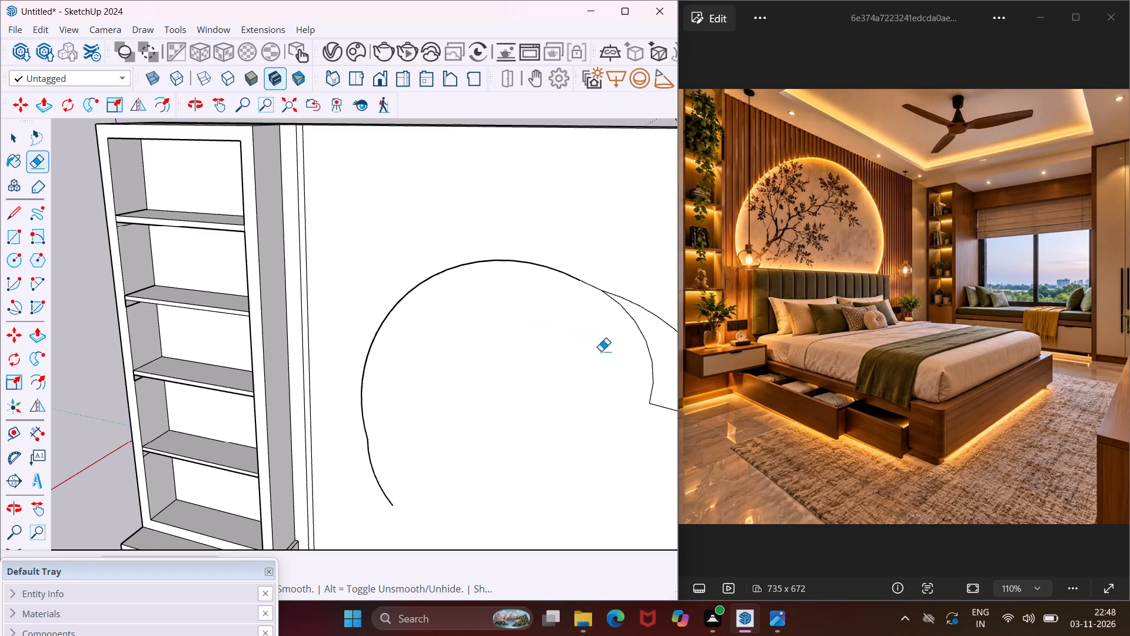
pyautogui.scroll(-3, 478, 331)
pyautogui.moveTo(586, 340); pyautogui.dragTo(616, 379)
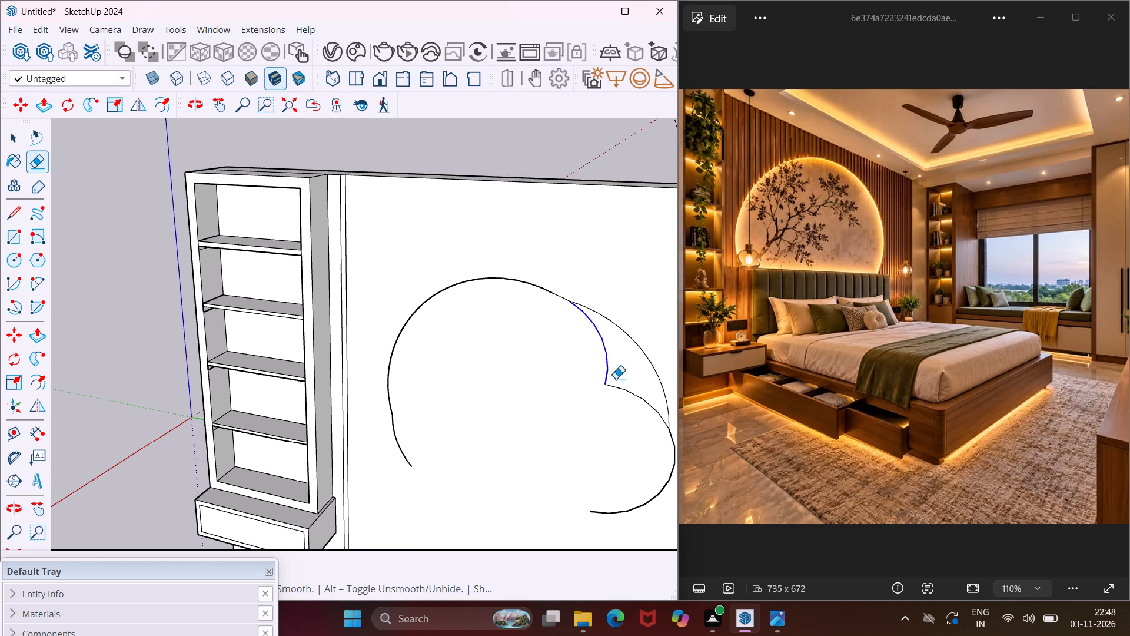
pyautogui.moveTo(616, 379); pyautogui.dragTo(617, 401)
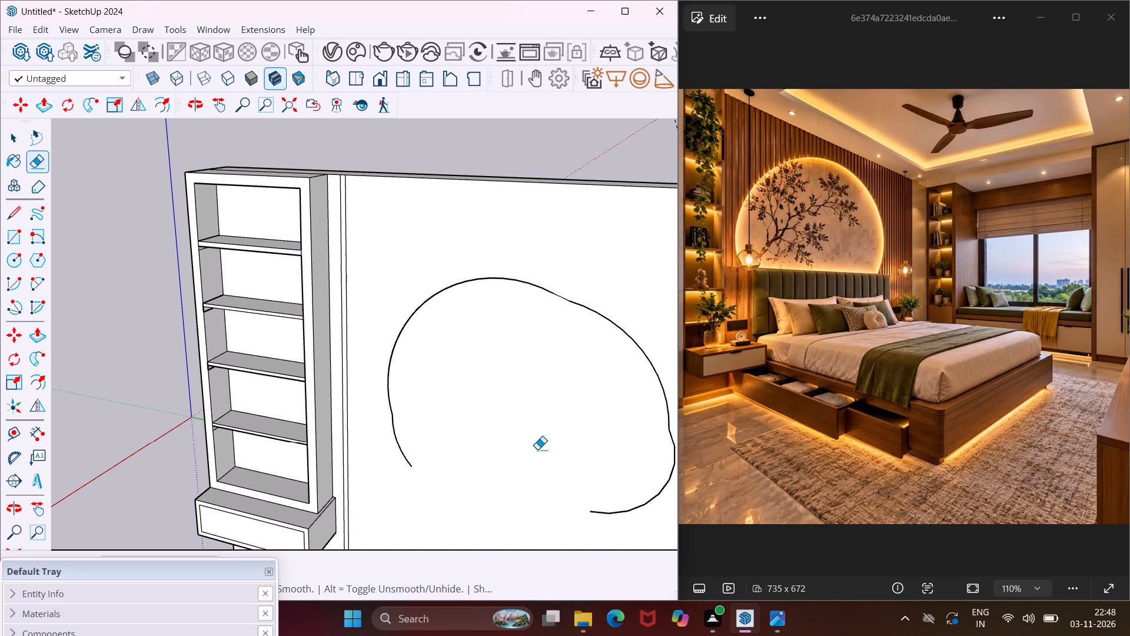
# Draw an outward-bulging 2 Point Arc bridging the dip on the upper far side of the bed-wall outline.
pyautogui.press('Escape')
pyautogui.press('space')
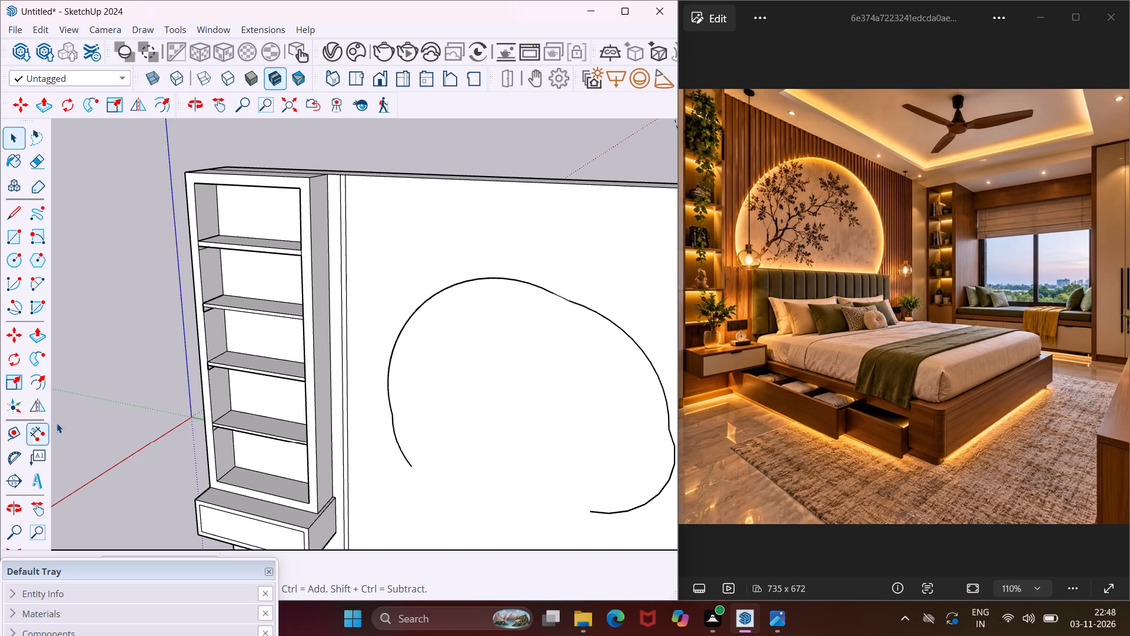
pyautogui.click(32, 277)
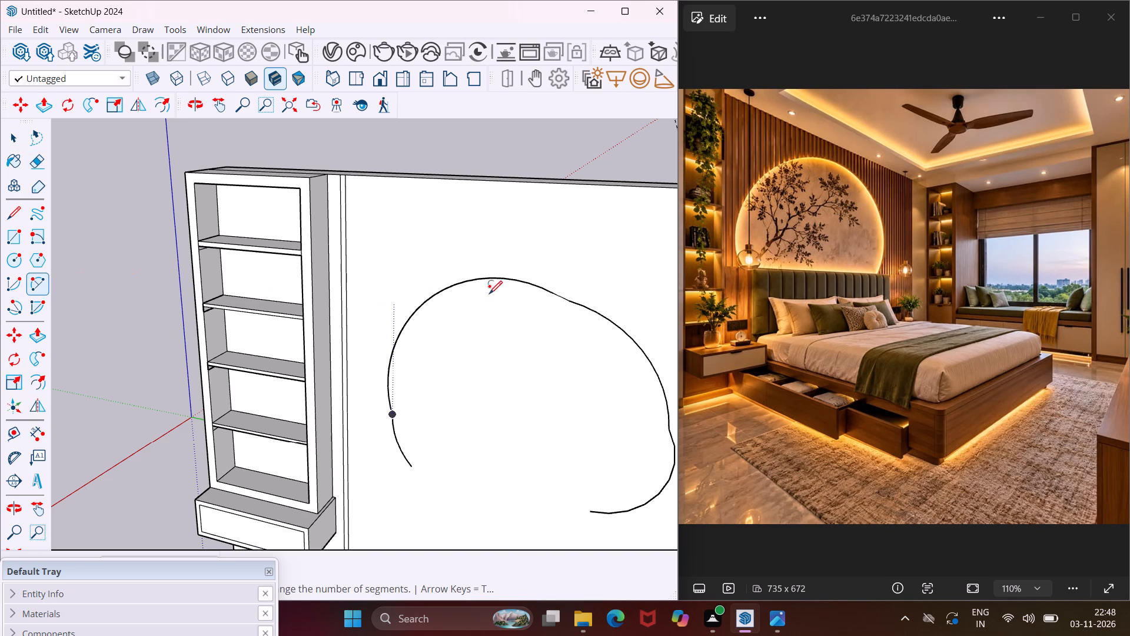
pyautogui.scroll(2, 557, 290)
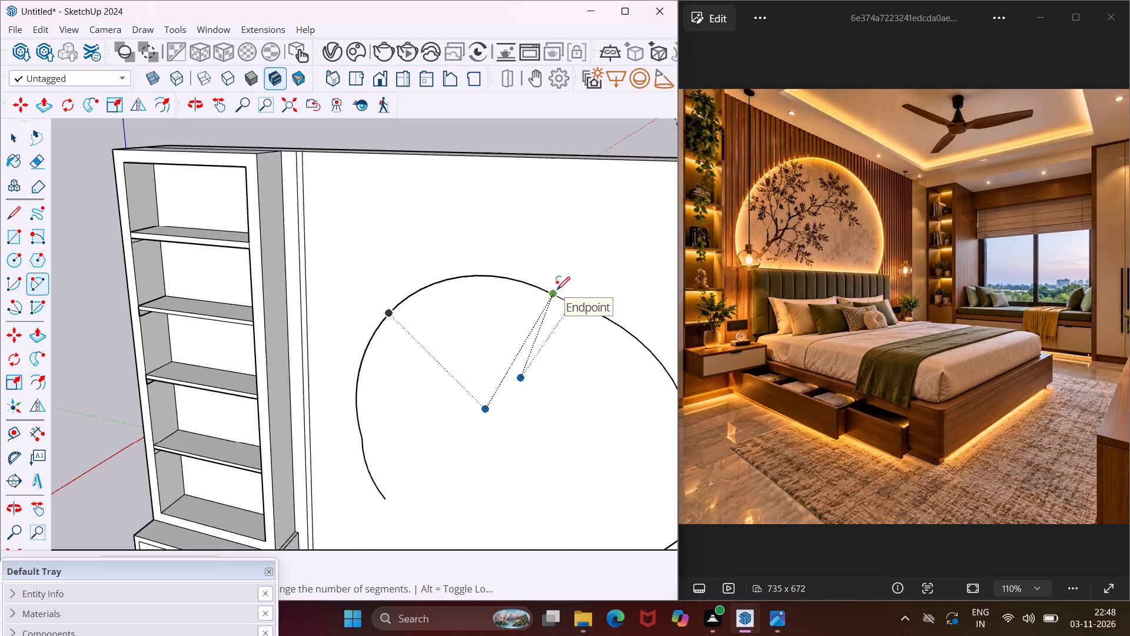
pyautogui.scroll(4, 557, 290)
pyautogui.click(518, 283)
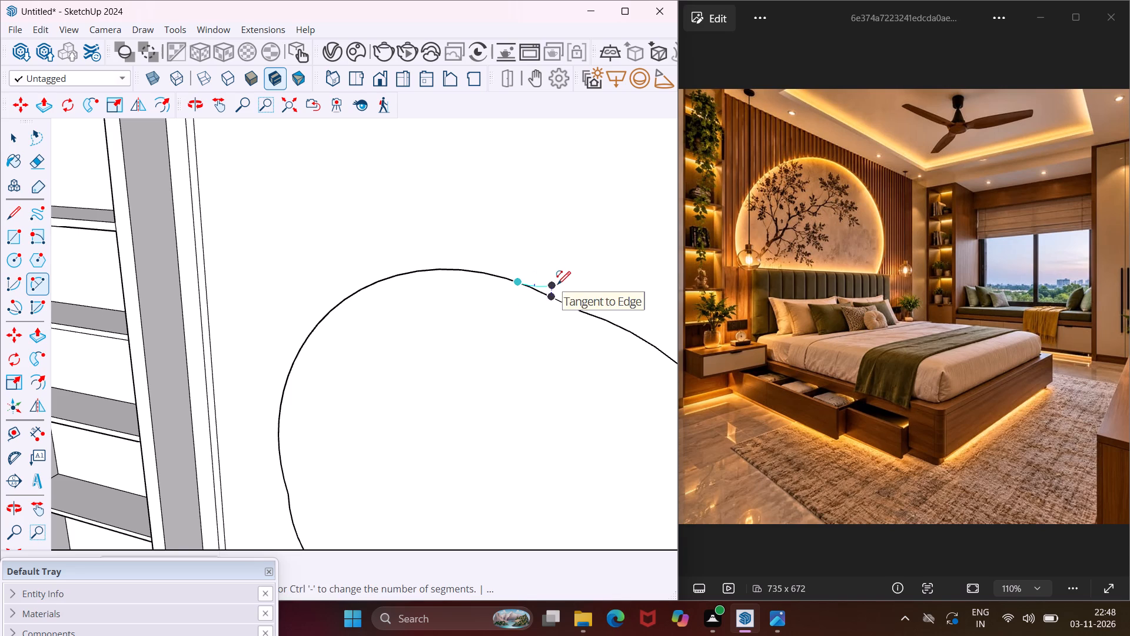
pyautogui.scroll(-2, 561, 287)
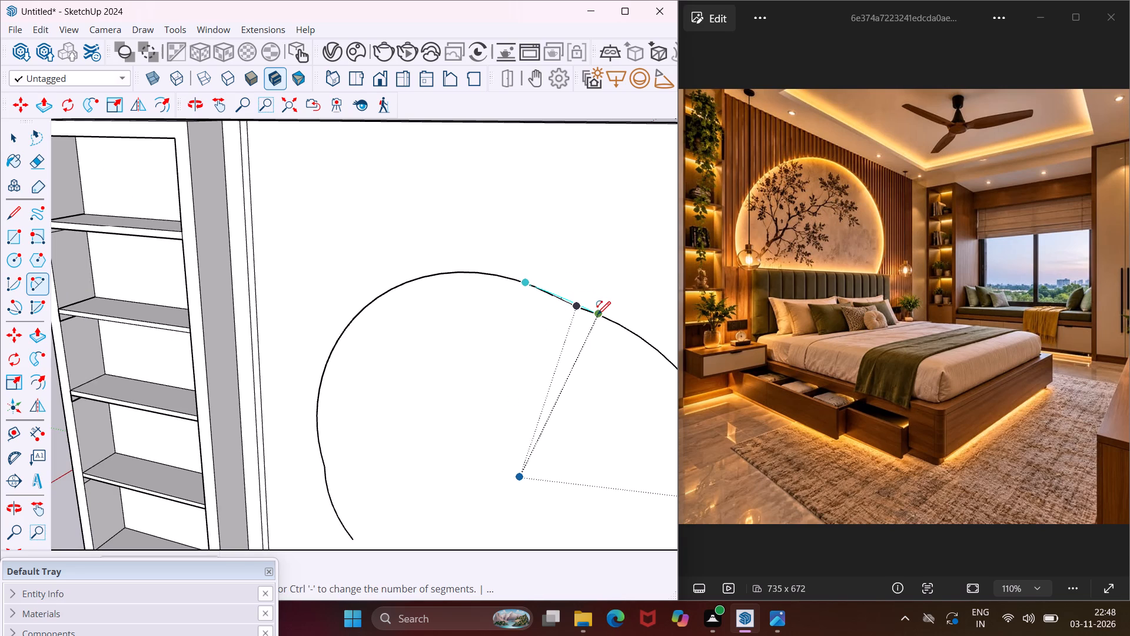
pyautogui.click(598, 316)
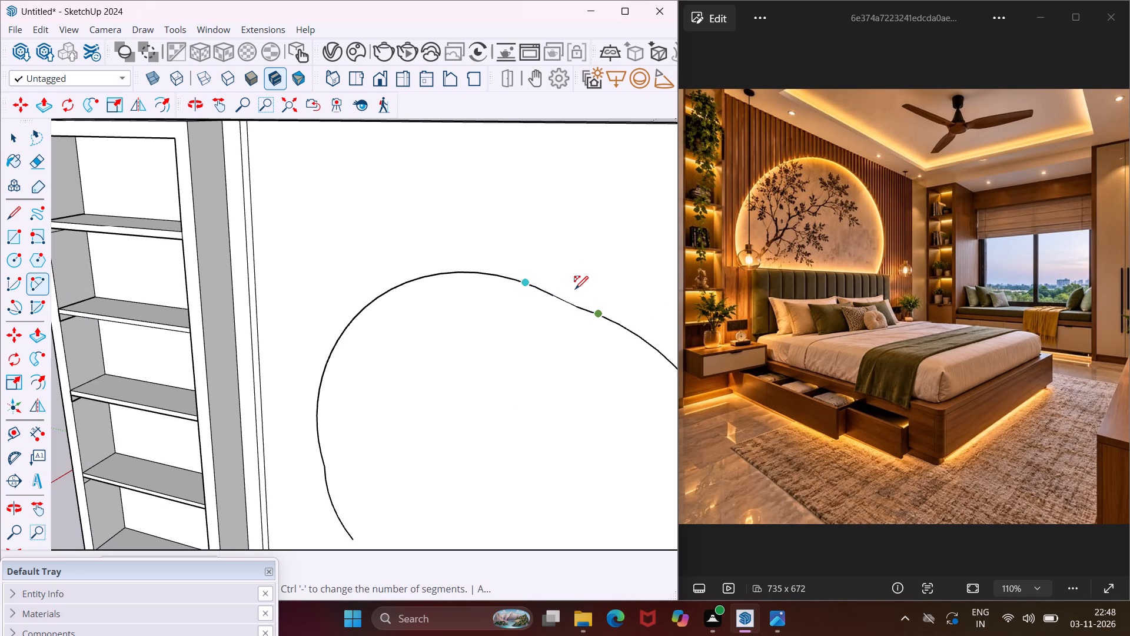
pyautogui.scroll(6, 575, 289)
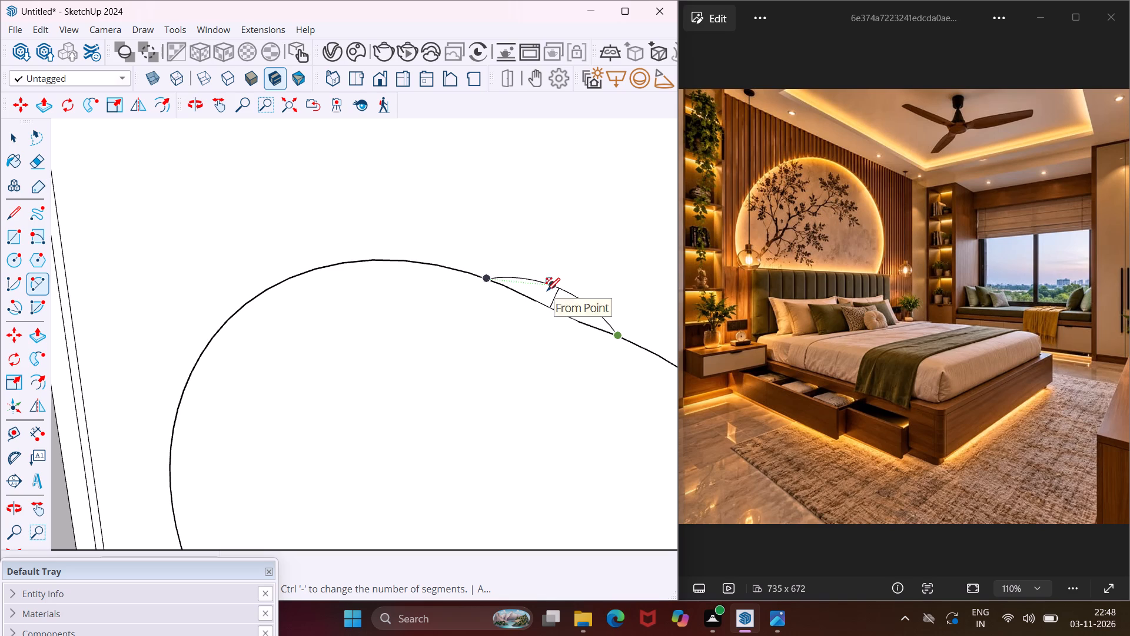
pyautogui.scroll(6, 547, 299)
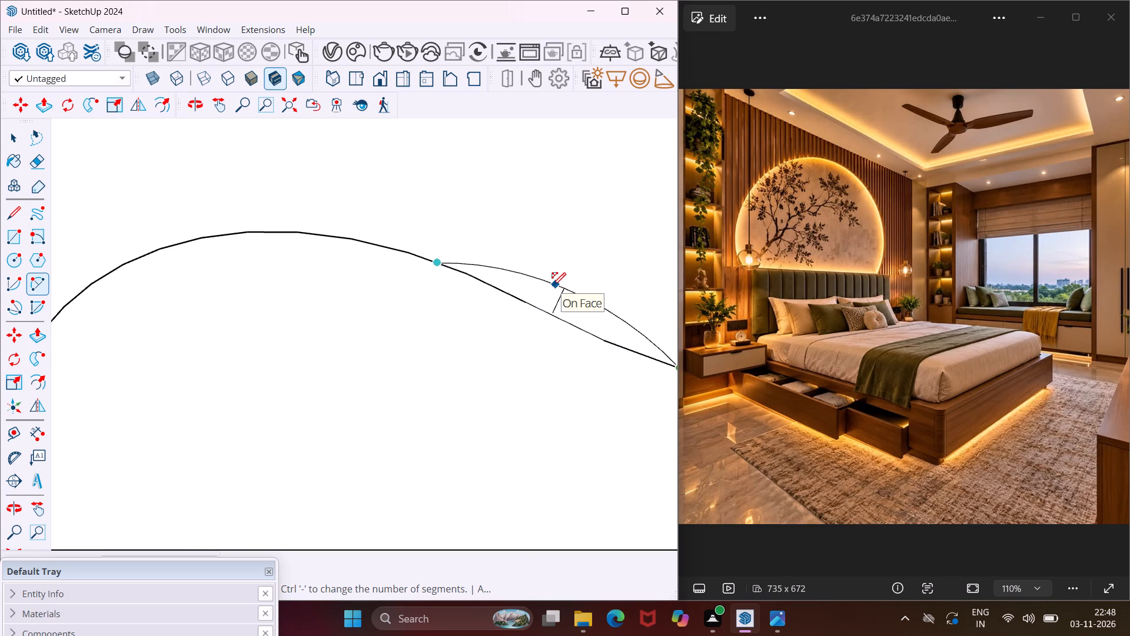
pyautogui.click(553, 286)
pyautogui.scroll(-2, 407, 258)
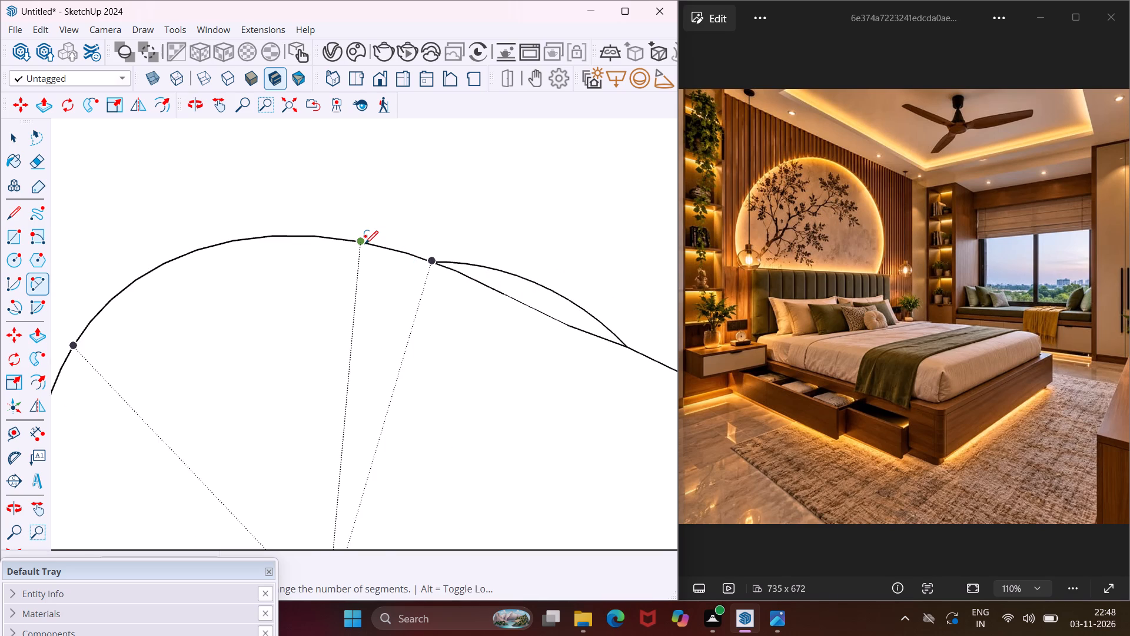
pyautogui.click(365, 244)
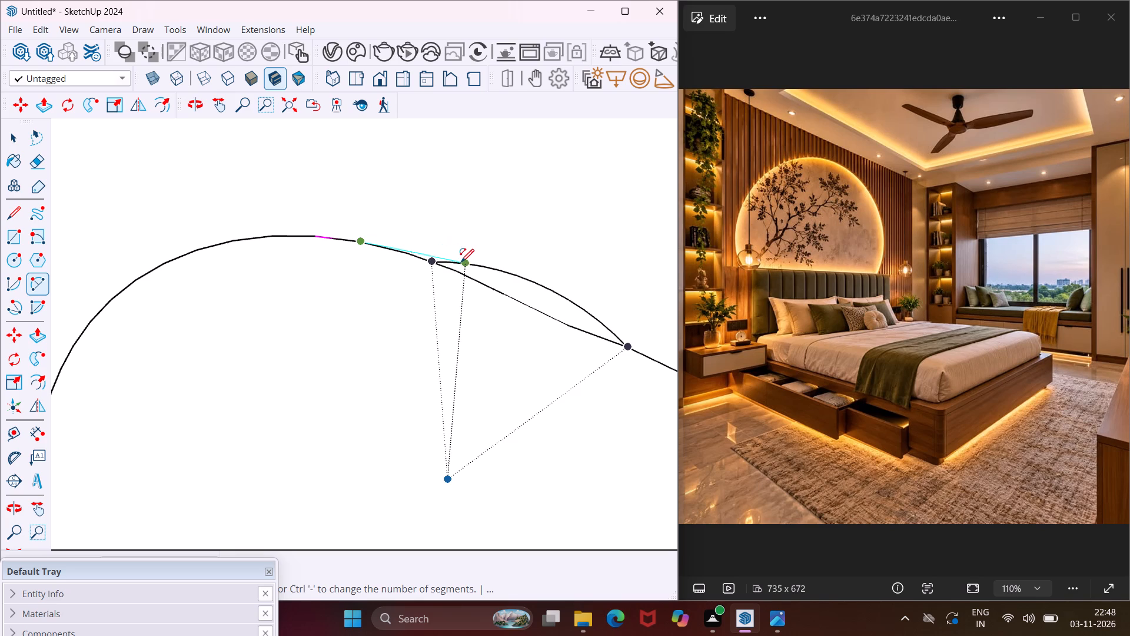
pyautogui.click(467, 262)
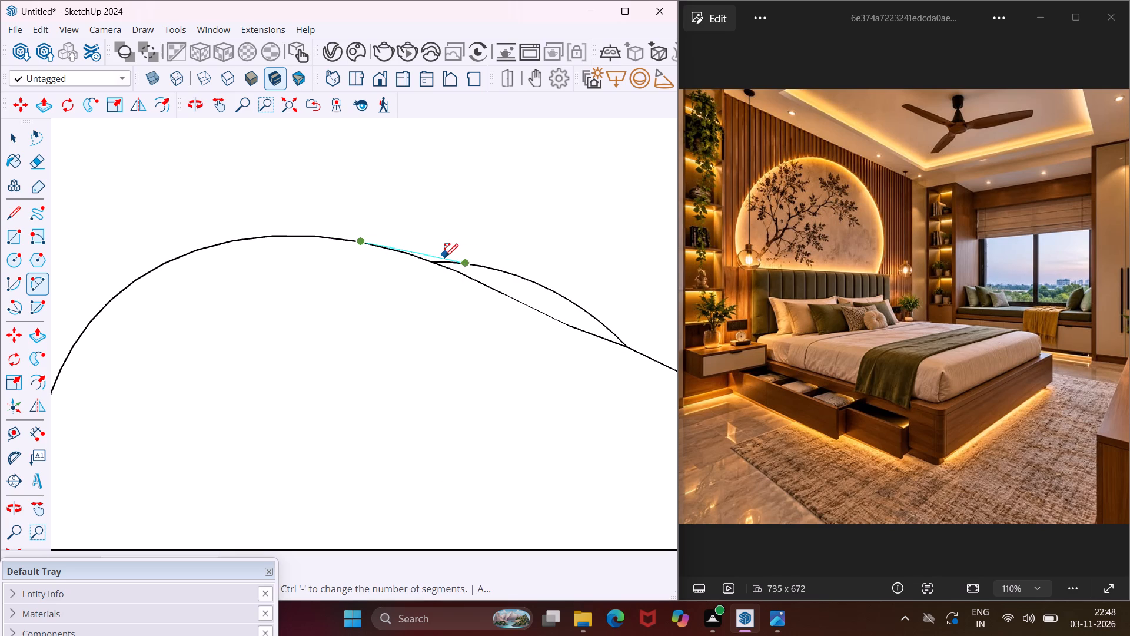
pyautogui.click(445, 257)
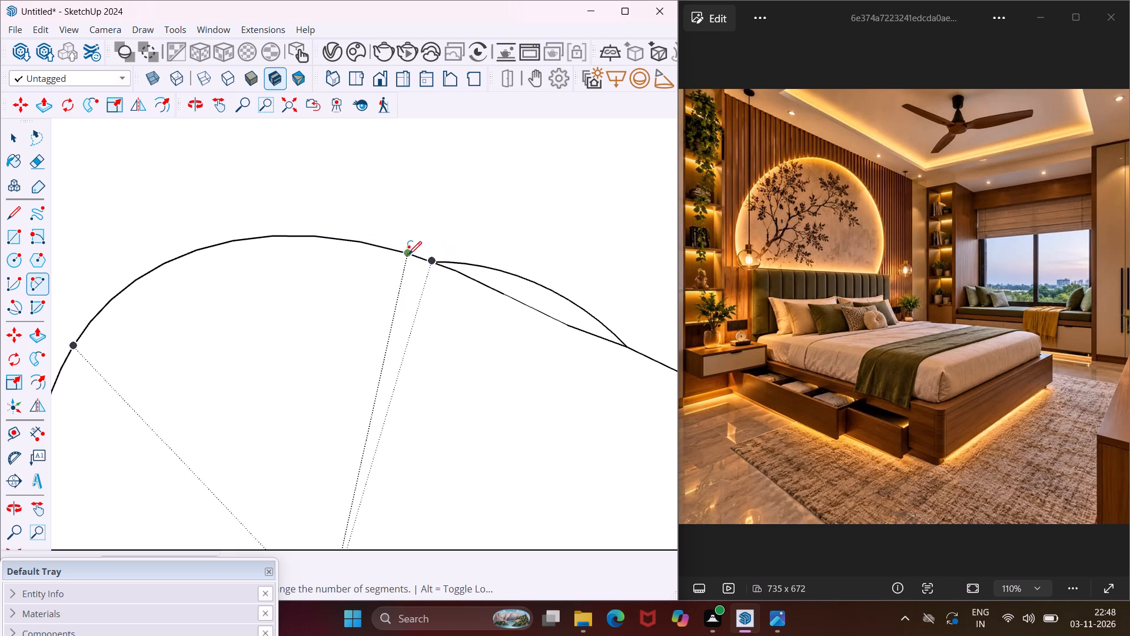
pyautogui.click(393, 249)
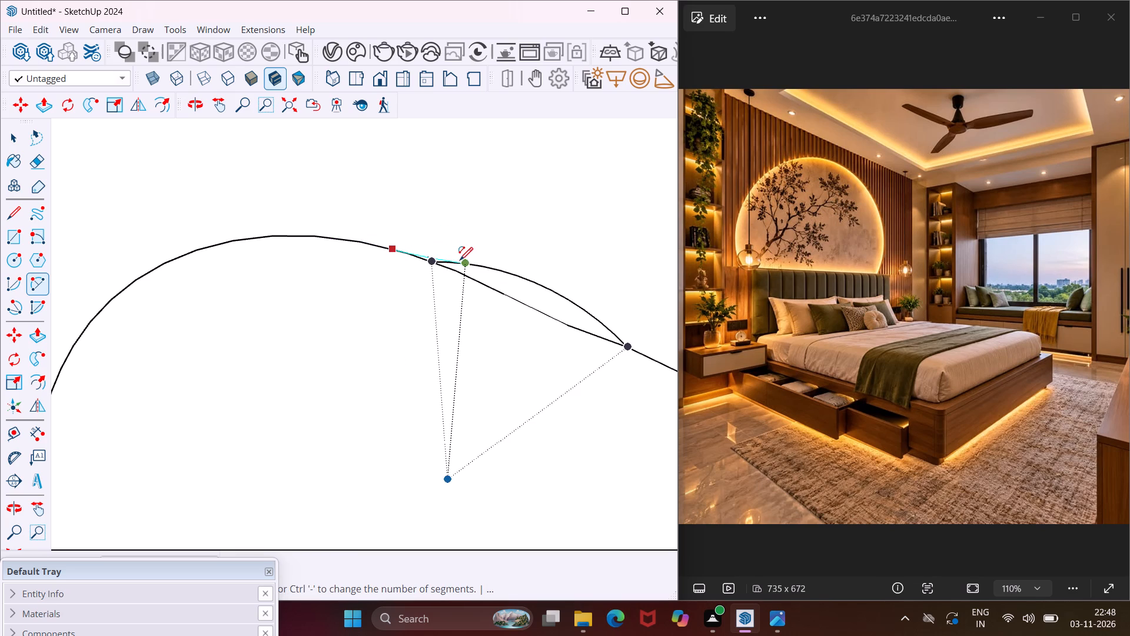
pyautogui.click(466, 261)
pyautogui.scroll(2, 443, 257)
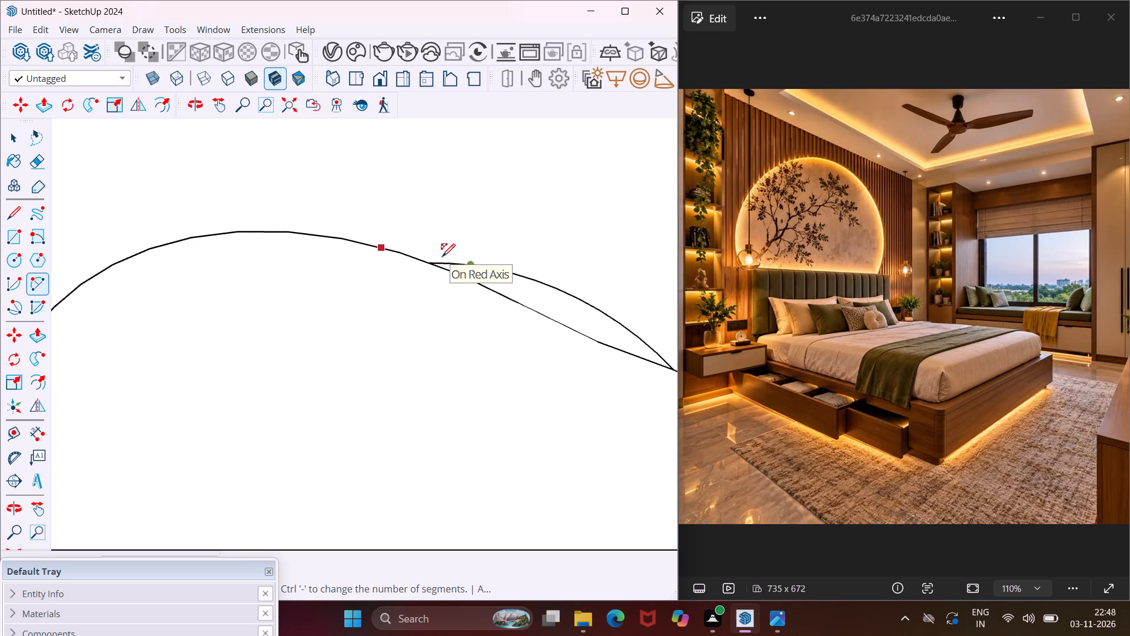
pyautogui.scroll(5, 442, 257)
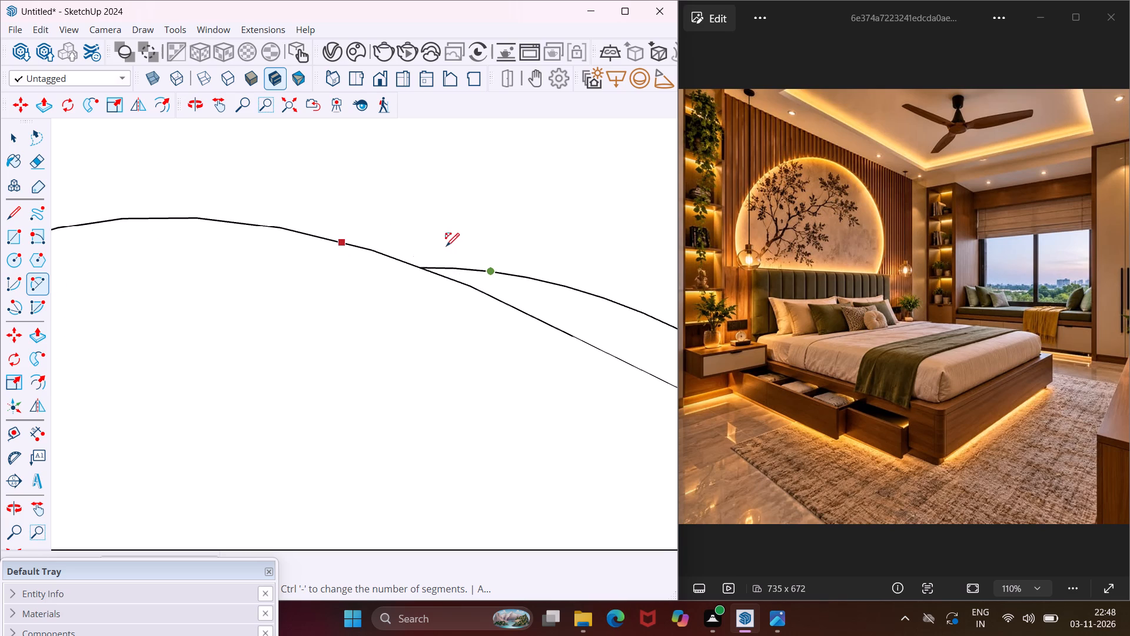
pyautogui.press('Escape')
# Draw a shorter 2 Point Arc smoothing the notch between the outline's top curve and the start of the new bridging arc.
pyautogui.click(297, 235)
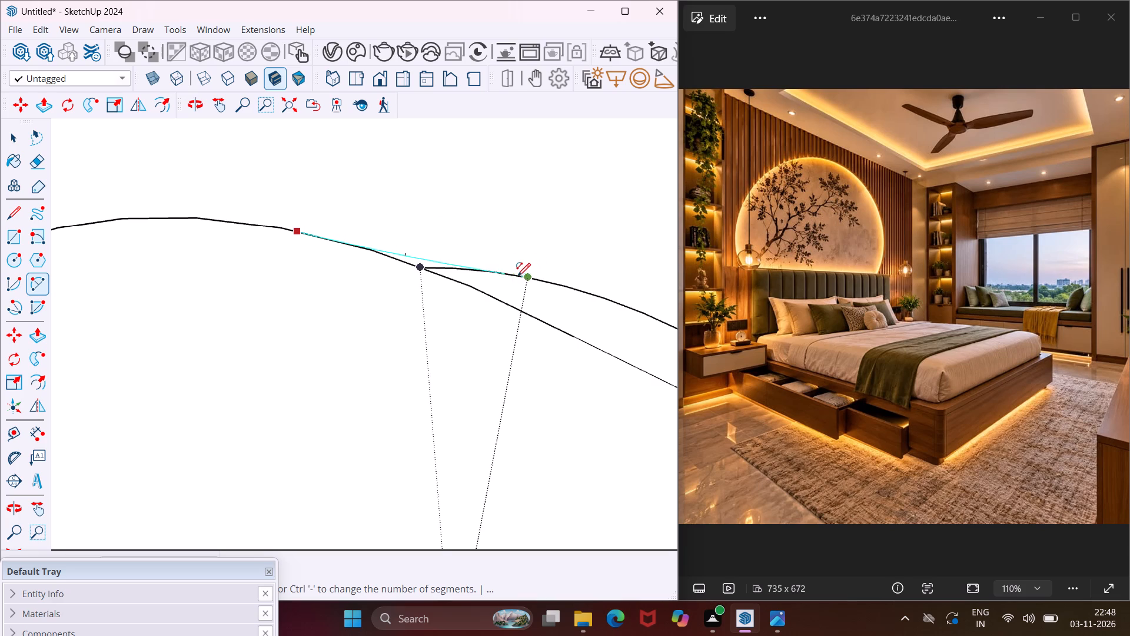
pyautogui.click(494, 275)
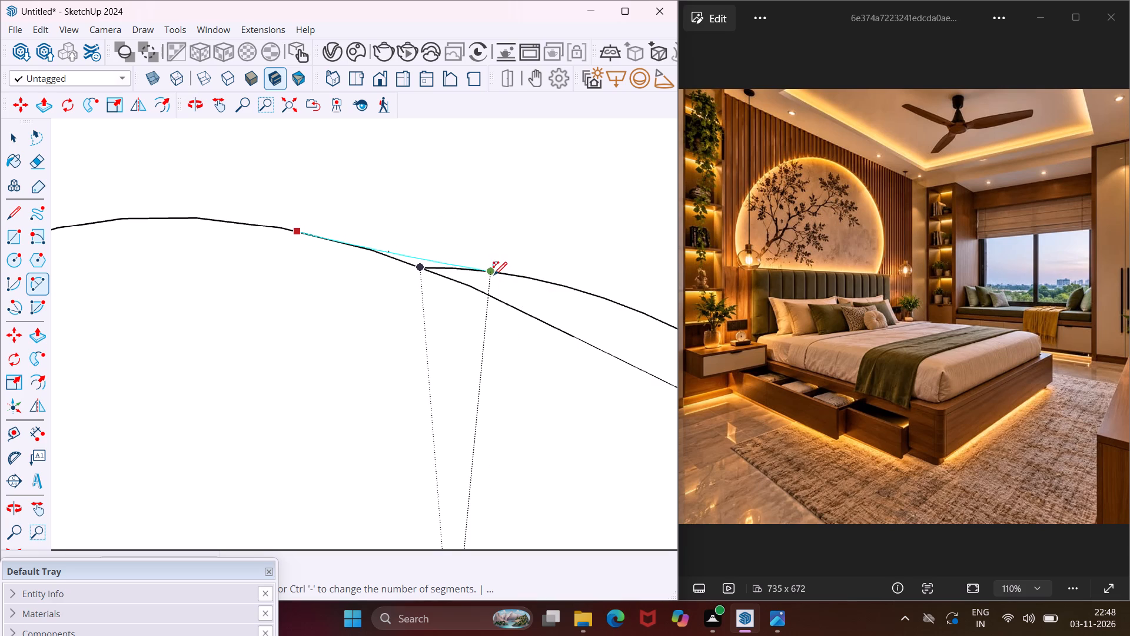
pyautogui.click(447, 259)
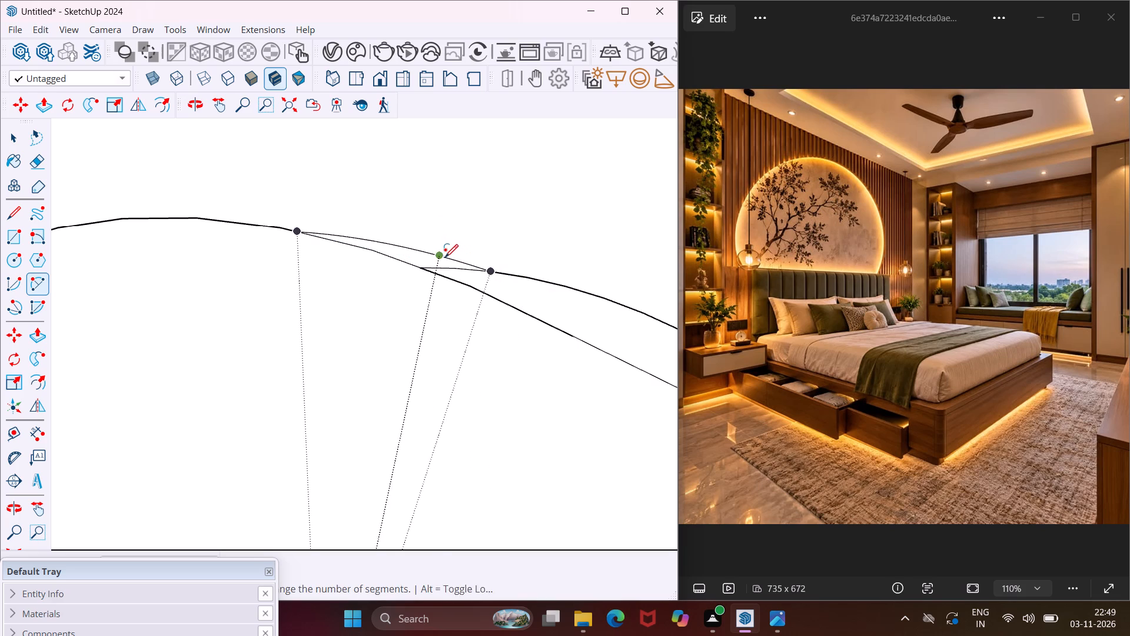
pyautogui.press('Escape')
# Erase the old outline segments and overlapping arc ends beneath the two bridging arcs, keeping only the outer curve.
pyautogui.press('space')
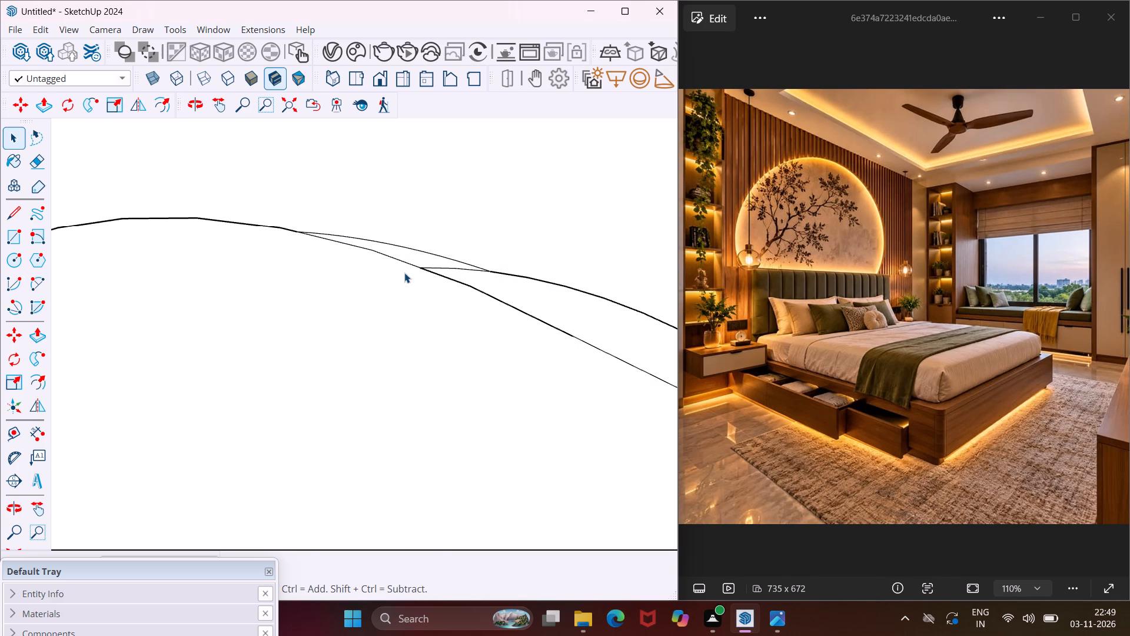
pyautogui.press('e')
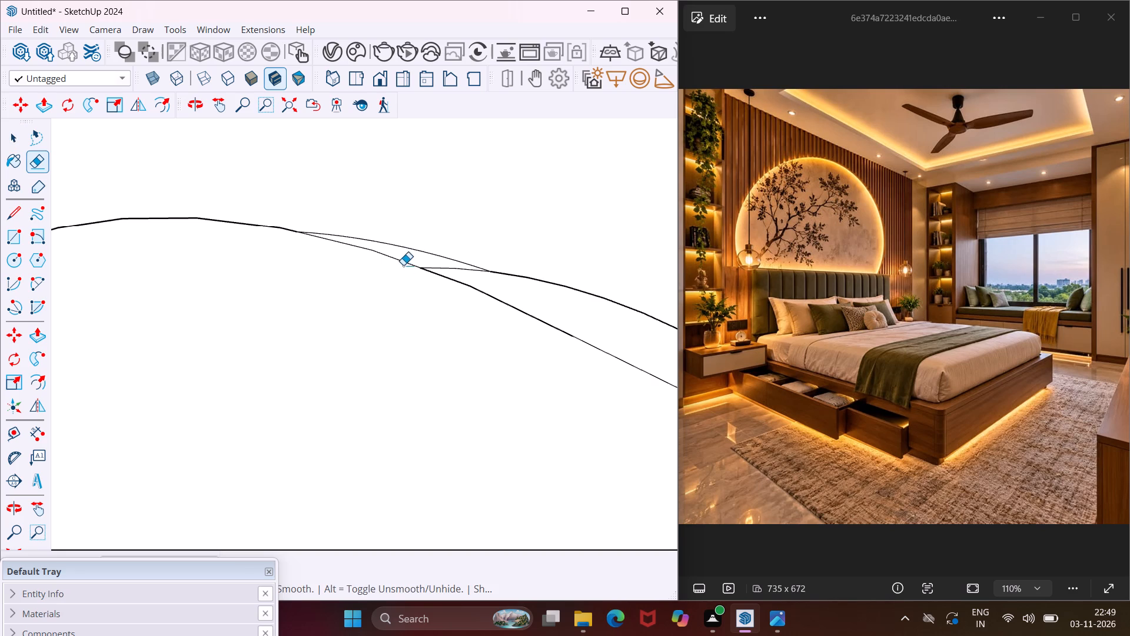
pyautogui.click(403, 262)
pyautogui.click(426, 267)
pyautogui.click(436, 277)
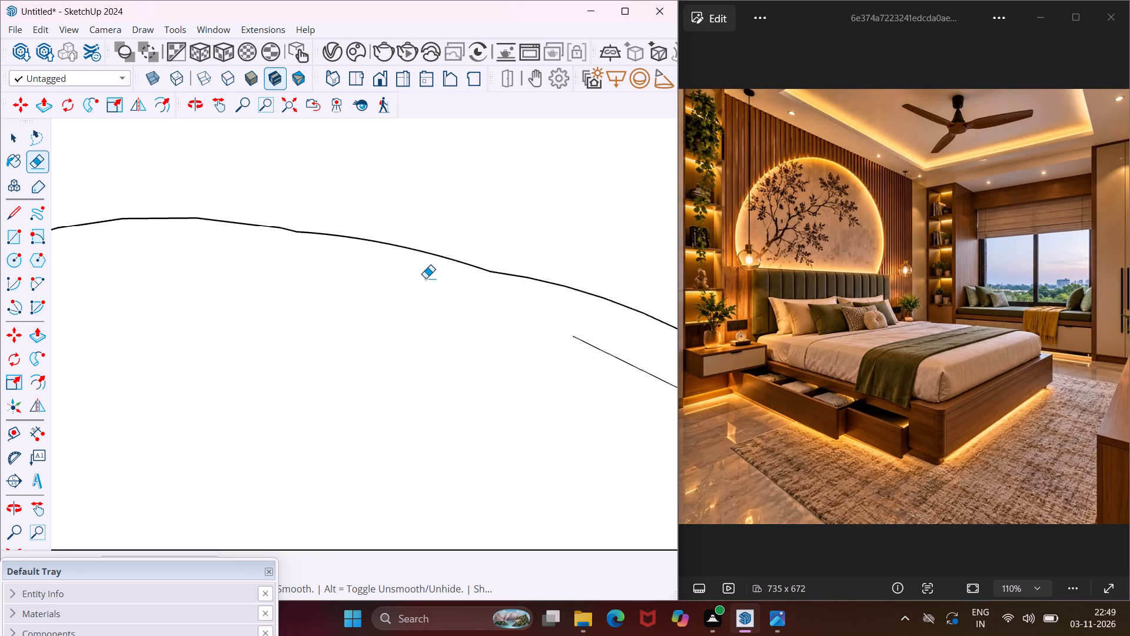
pyautogui.scroll(-5, 334, 333)
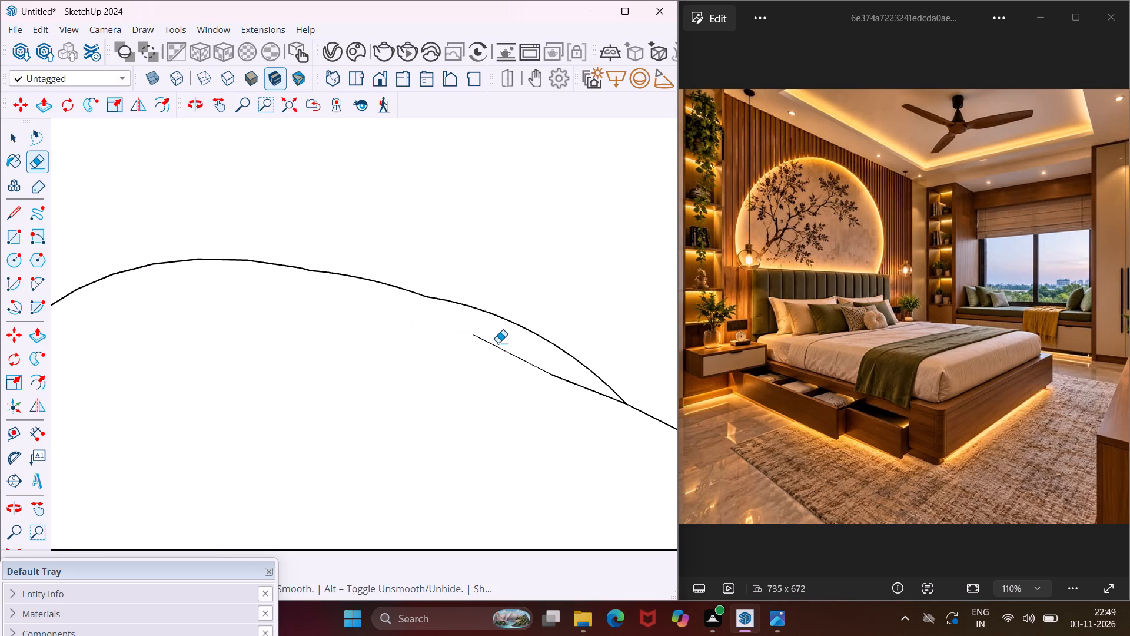
pyautogui.click(498, 349)
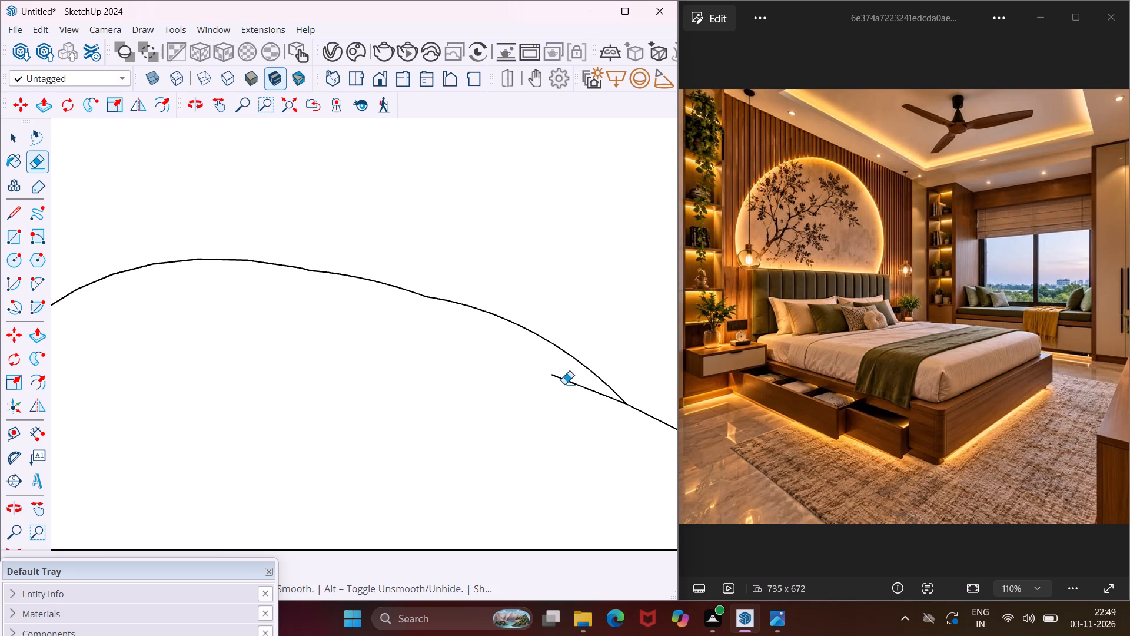
pyautogui.click(566, 384)
pyautogui.scroll(-8, 483, 389)
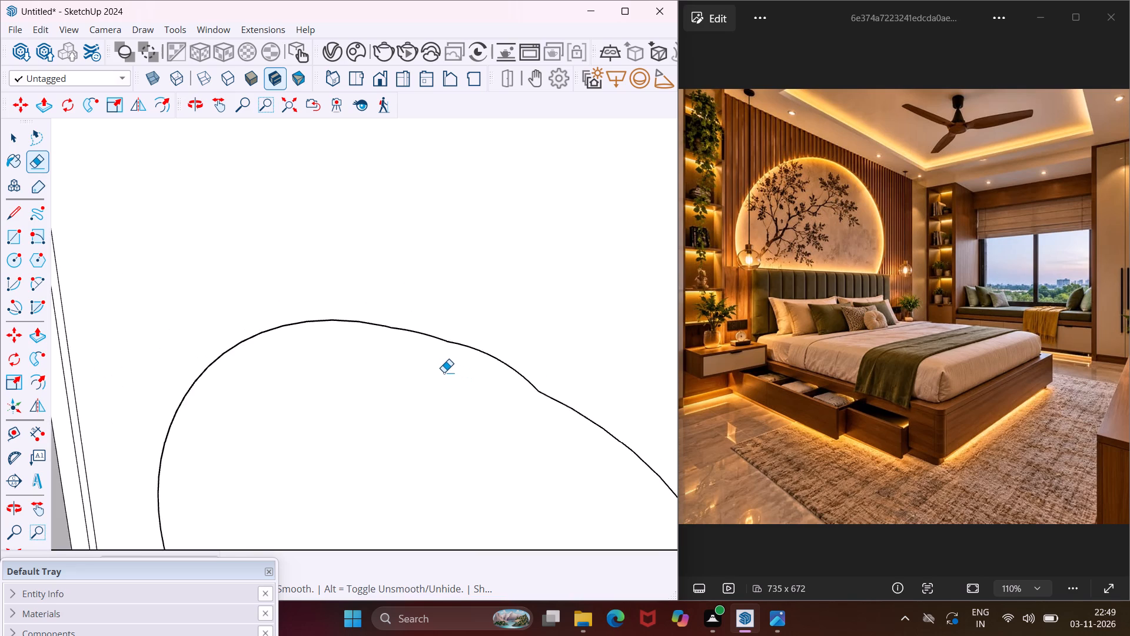
pyautogui.scroll(-17, 444, 372)
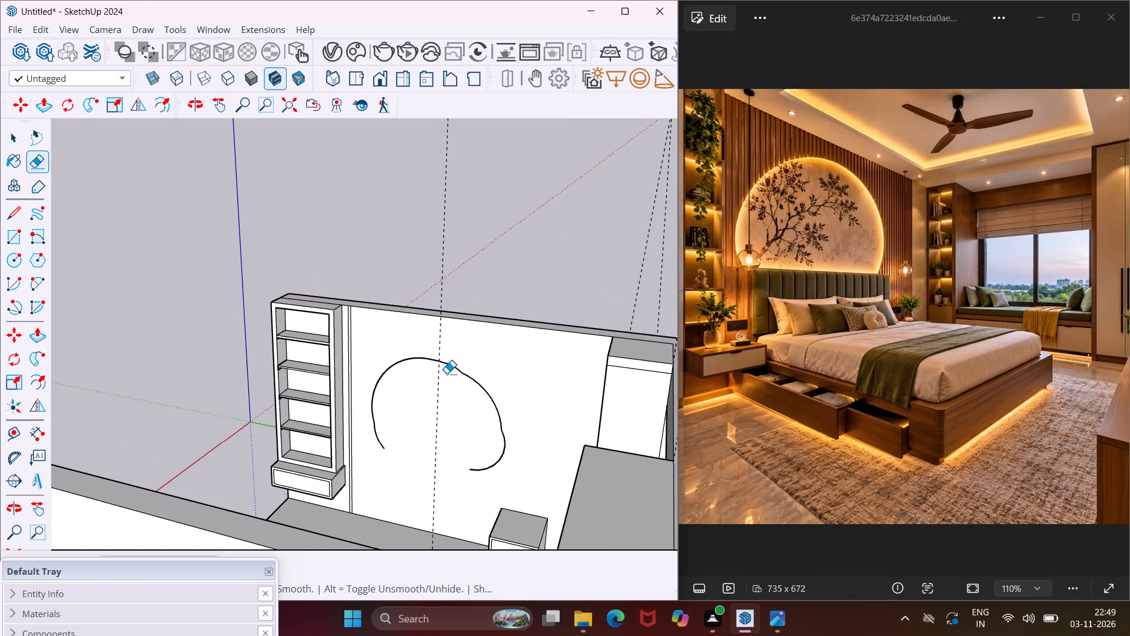
pyautogui.press('Escape')
pyautogui.press('space')
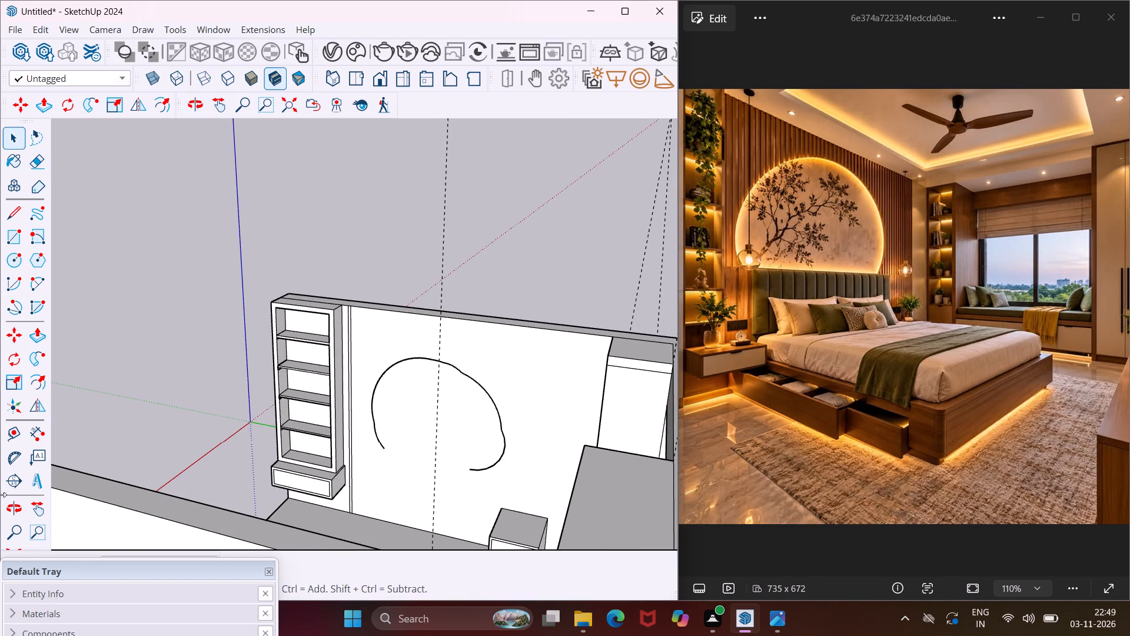
# Close the open bottom of the curved outline with straight lines joining its two free arc ends.
pyautogui.click(3, 217)
pyautogui.scroll(6, 421, 469)
pyautogui.click(498, 466)
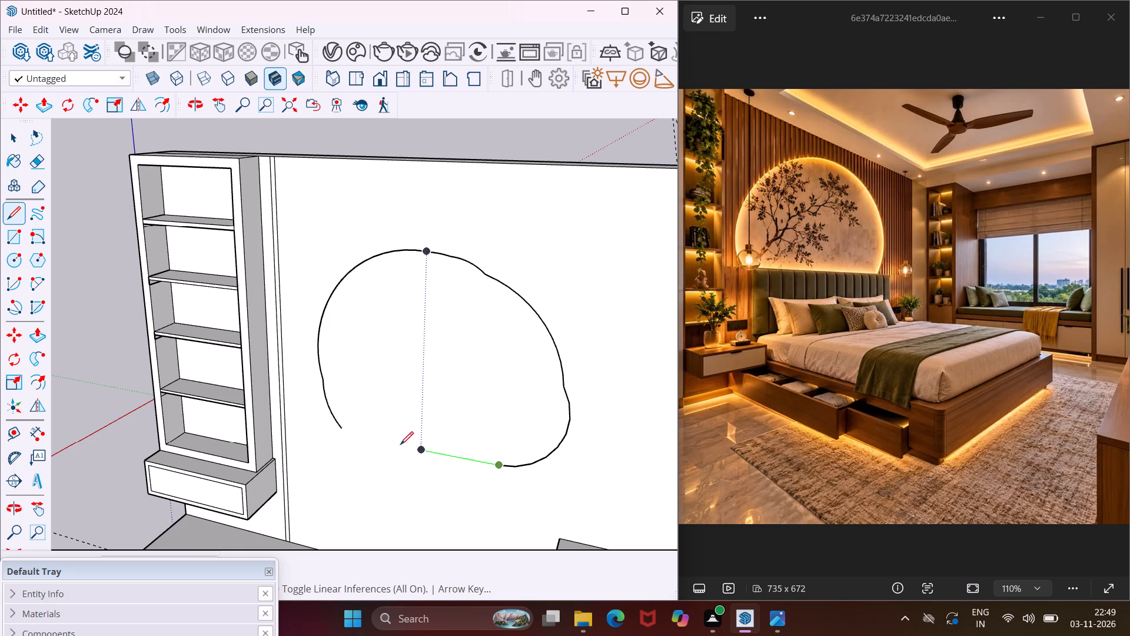
pyautogui.click(347, 432)
pyautogui.scroll(2, 344, 427)
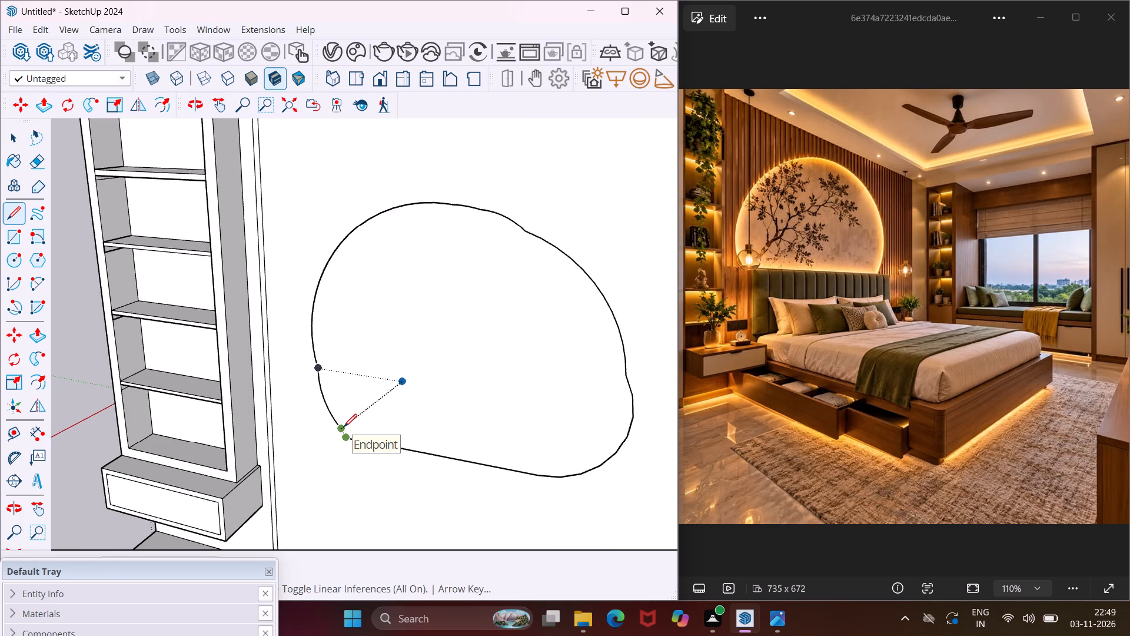
pyautogui.scroll(4, 344, 427)
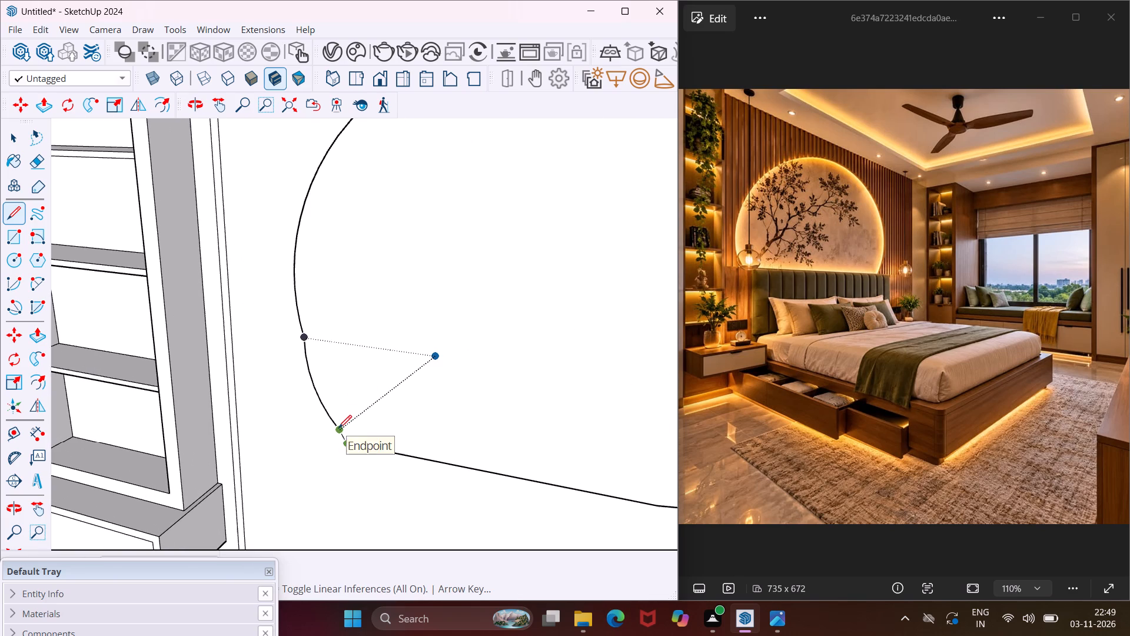
pyautogui.click(338, 428)
pyautogui.press('Escape')
pyautogui.press('space')
# Examine the closed outline on the bed wall and the narrow vertical strip beside the tall shelf unit.
pyautogui.scroll(-5, 373, 465)
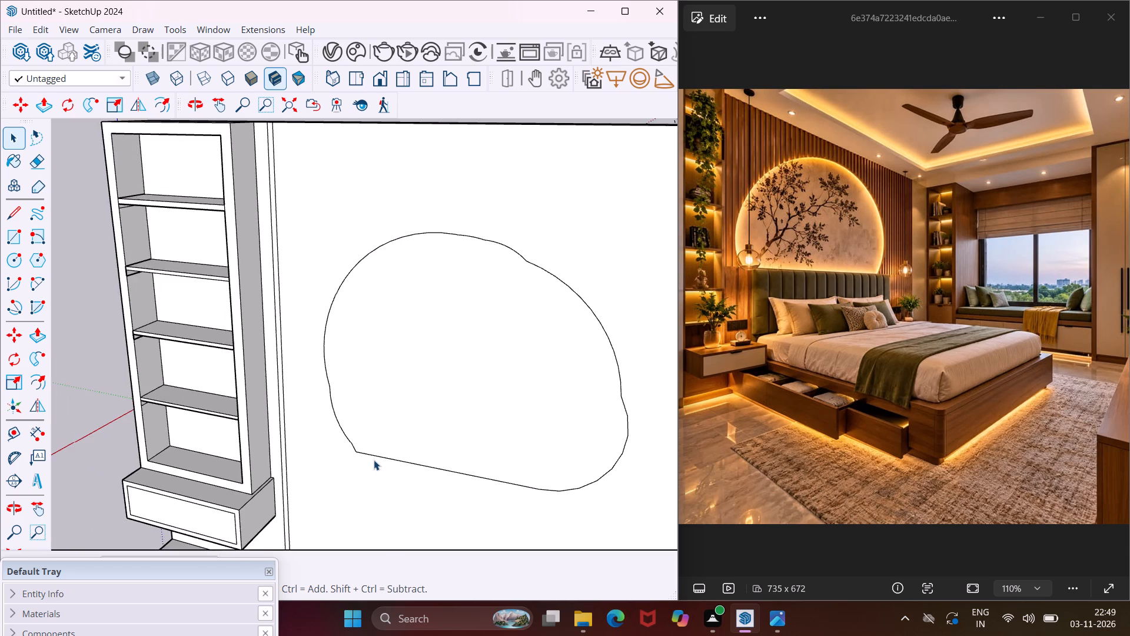
pyautogui.scroll(-6, 374, 454)
pyautogui.moveTo(376, 435); pyautogui.dragTo(642, 434, button='middle')
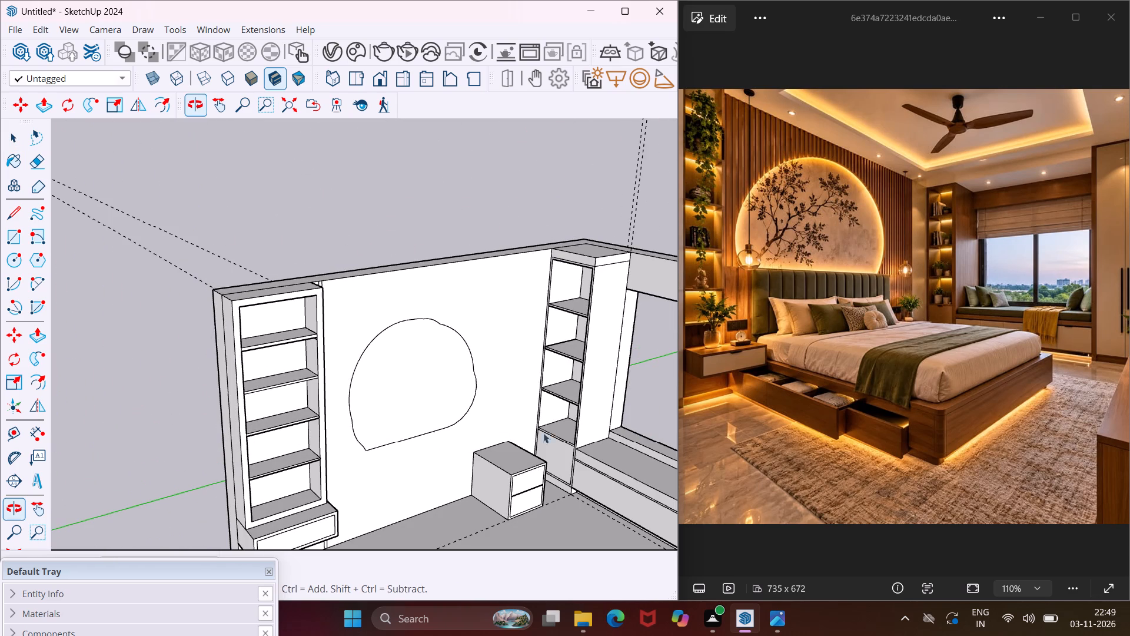
pyautogui.scroll(-4, 434, 417)
pyautogui.moveTo(434, 417); pyautogui.dragTo(416, 413, button='middle')
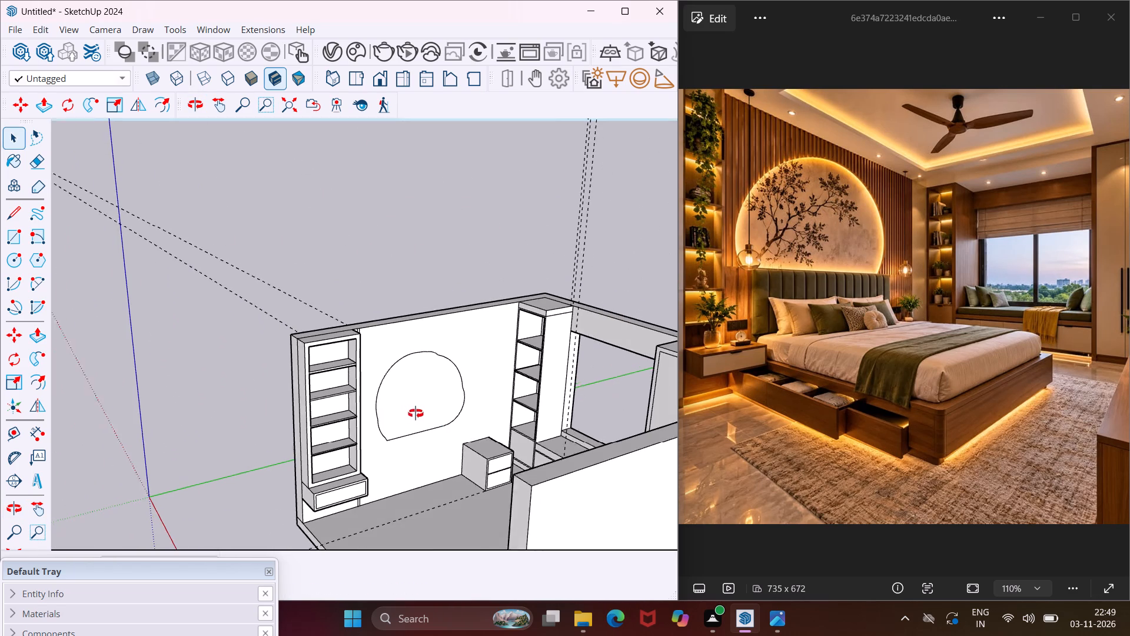
pyautogui.moveTo(416, 413); pyautogui.dragTo(401, 413, button='middle')
pyautogui.scroll(4, 398, 408)
pyautogui.moveTo(398, 408); pyautogui.dragTo(341, 415, button='middle')
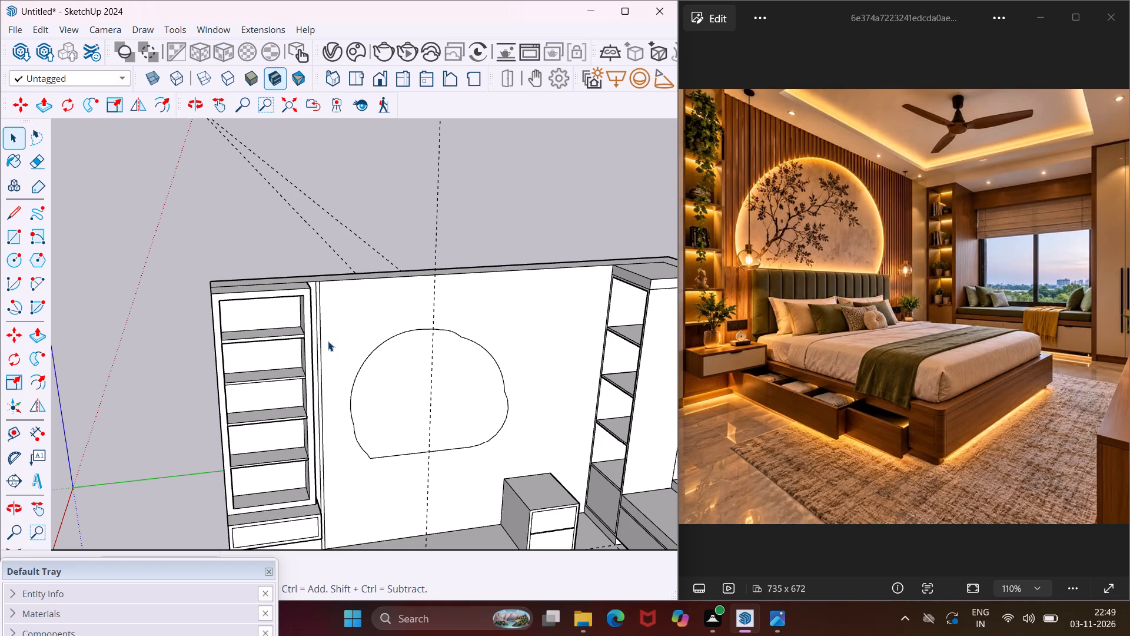
pyautogui.scroll(2, 321, 324)
pyautogui.moveTo(319, 318); pyautogui.dragTo(268, 353, button='middle')
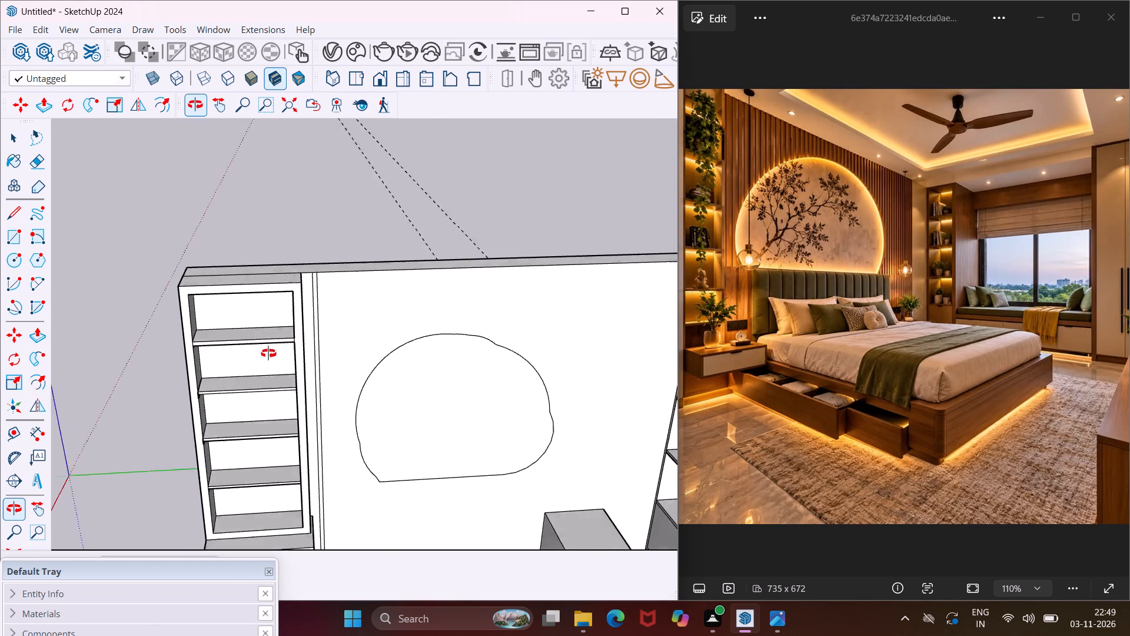
pyautogui.moveTo(268, 353); pyautogui.dragTo(267, 355, button='middle')
pyautogui.scroll(9, 314, 291)
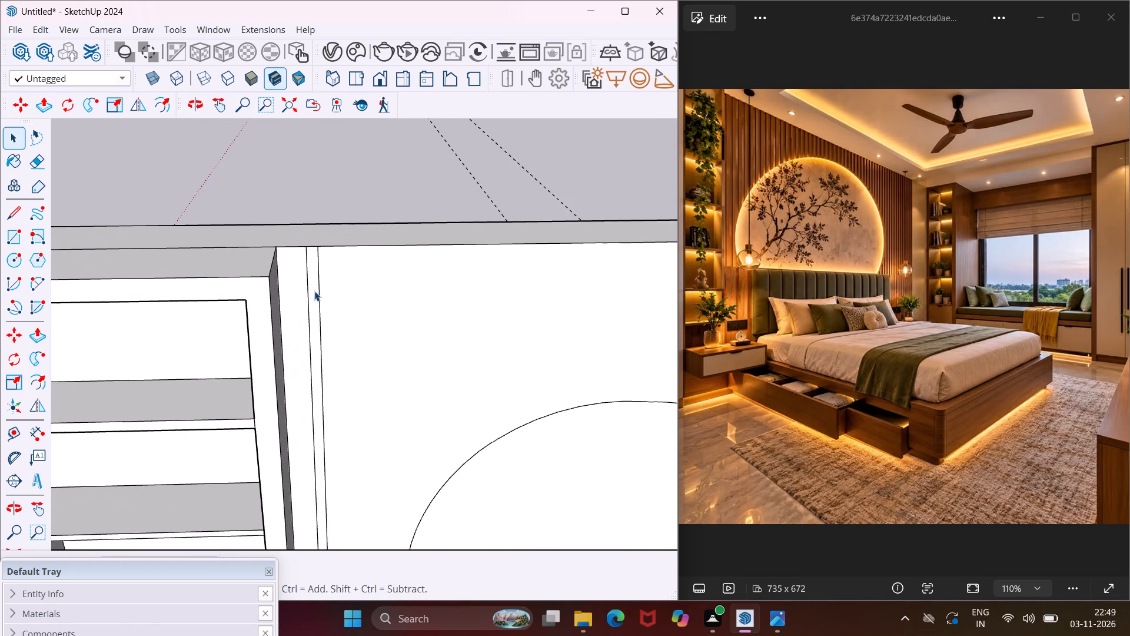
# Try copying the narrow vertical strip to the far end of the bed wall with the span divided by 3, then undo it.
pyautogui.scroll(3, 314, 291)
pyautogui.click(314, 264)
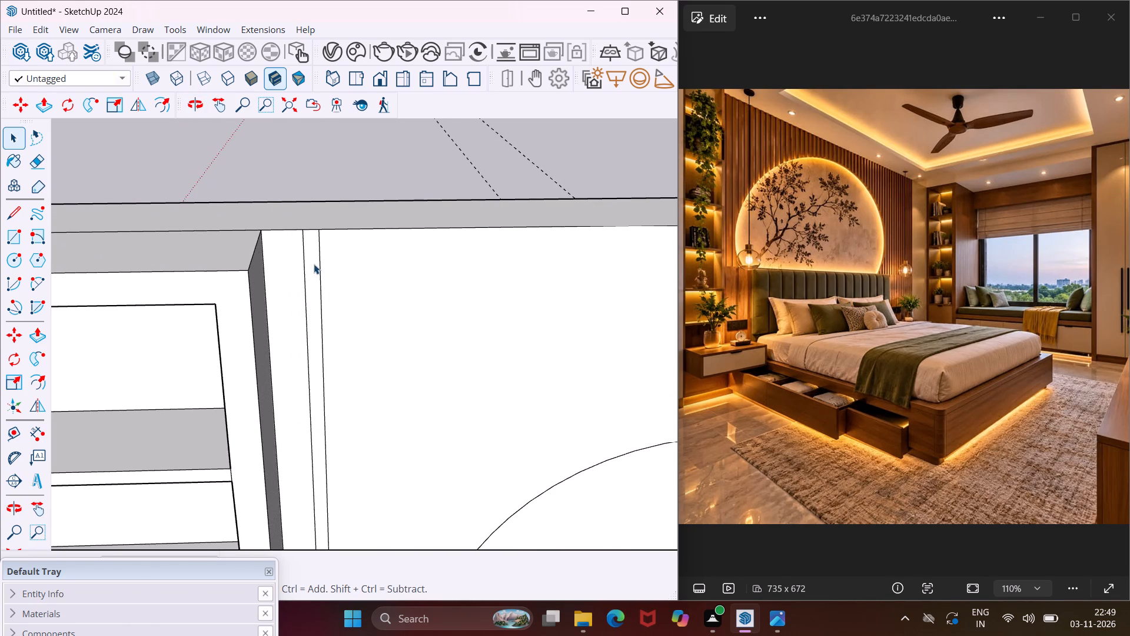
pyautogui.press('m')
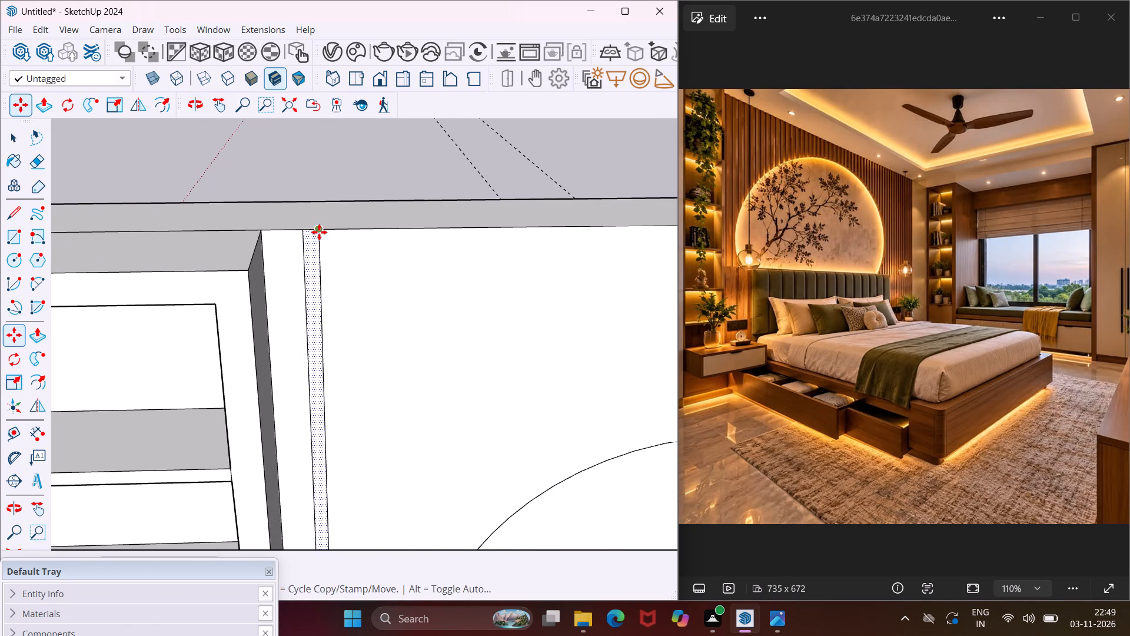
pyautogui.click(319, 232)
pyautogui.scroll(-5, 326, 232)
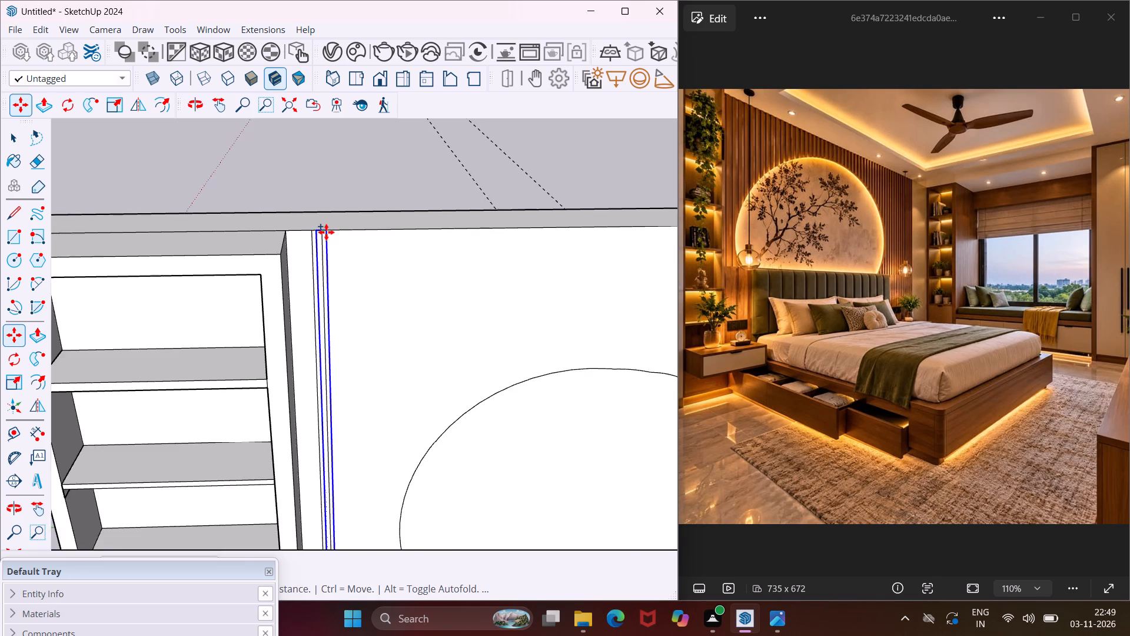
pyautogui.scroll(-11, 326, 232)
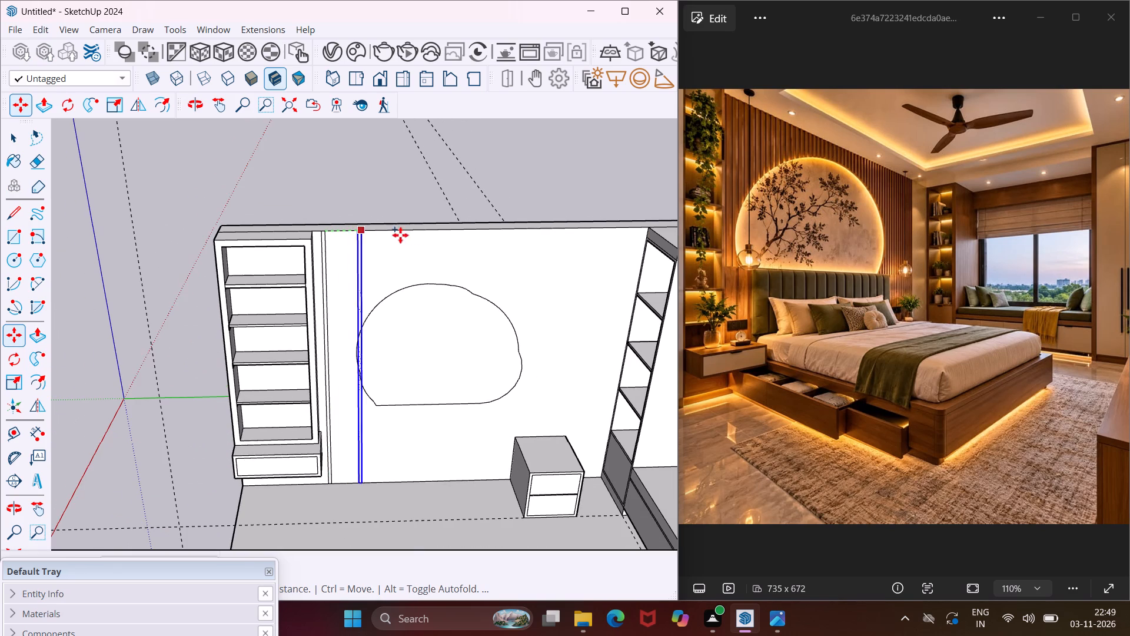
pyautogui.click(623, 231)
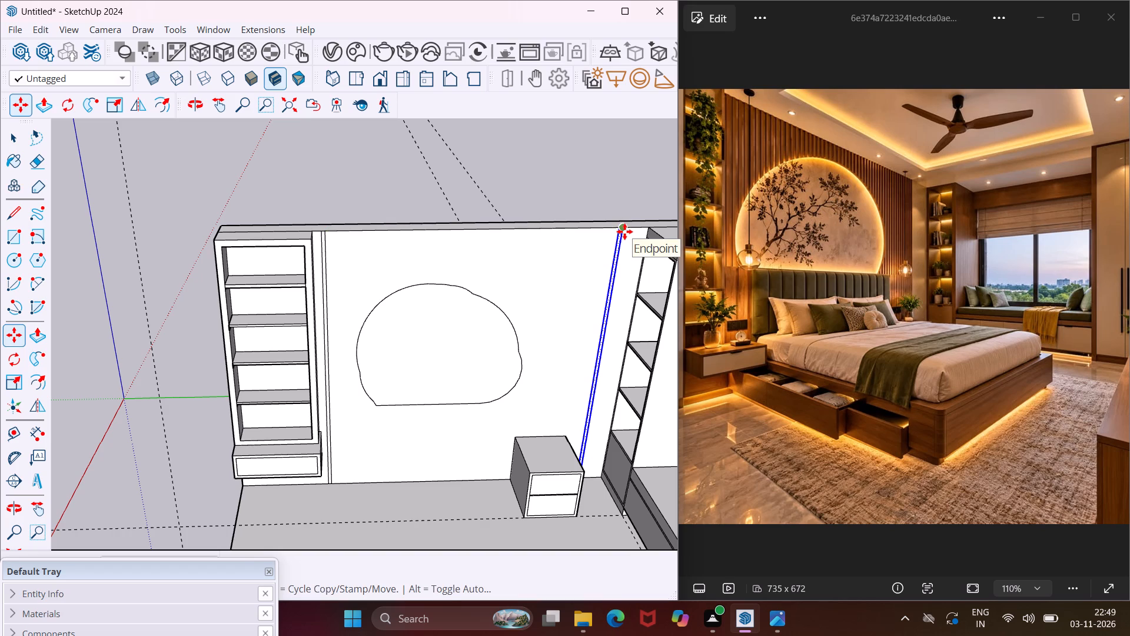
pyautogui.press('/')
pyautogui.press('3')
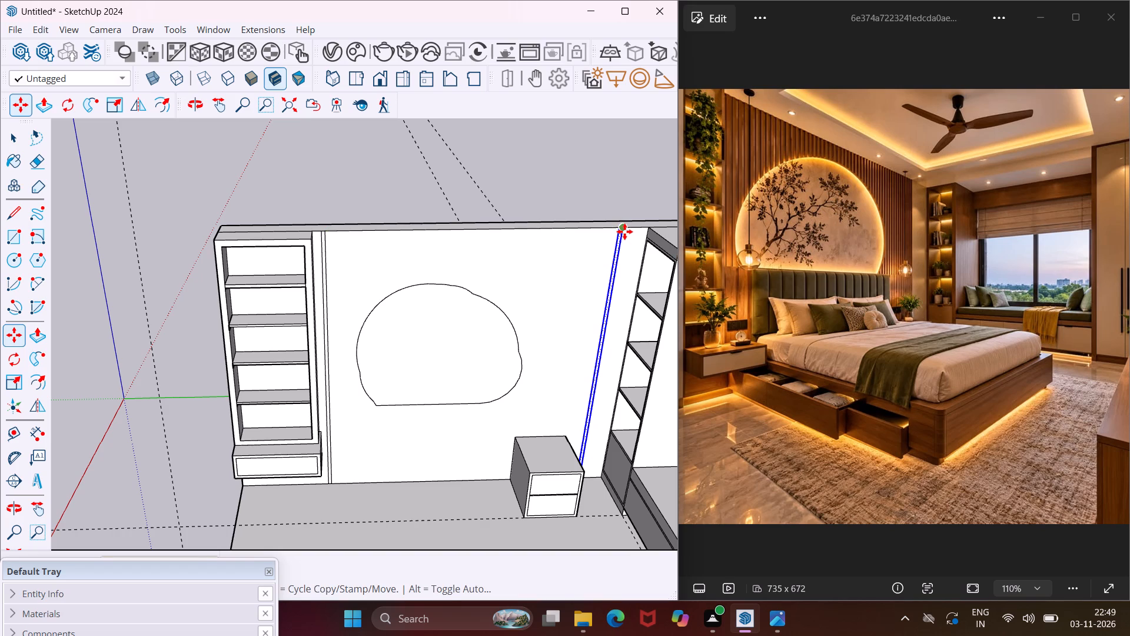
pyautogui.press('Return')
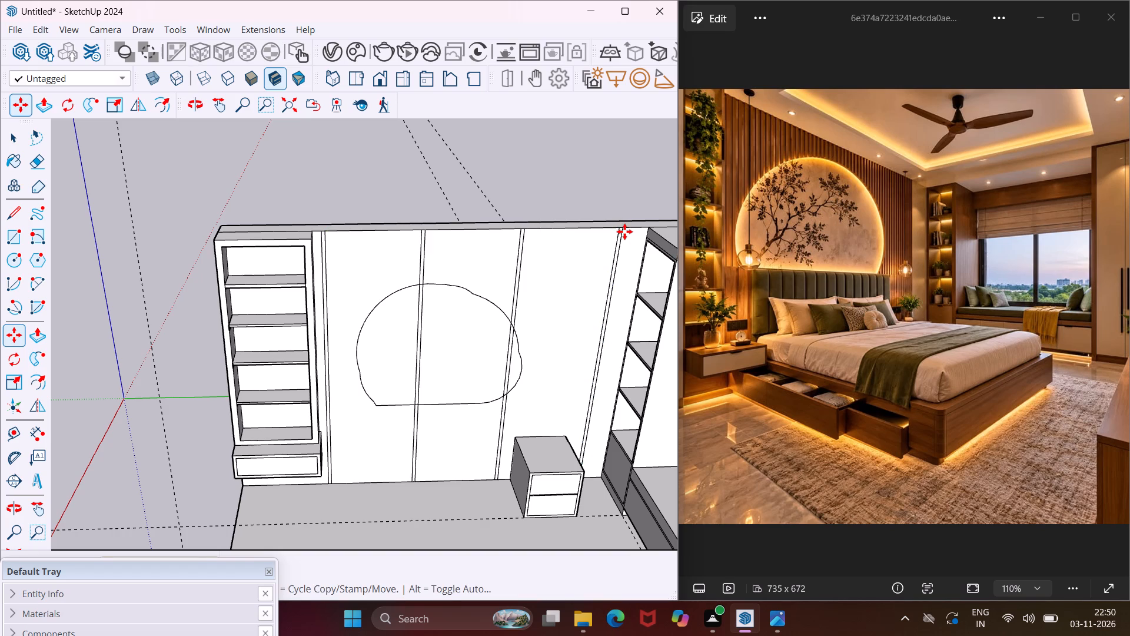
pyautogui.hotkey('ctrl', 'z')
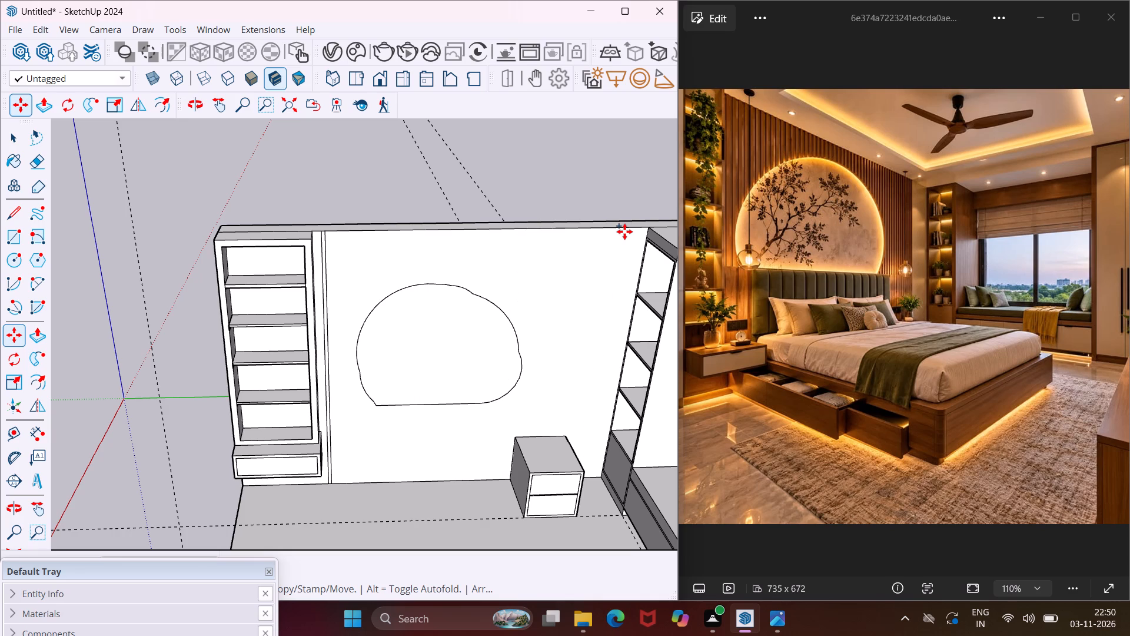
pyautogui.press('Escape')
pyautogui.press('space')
# Copy the narrow vertical strip beside the tall shelf to the far end of the bed wall, dividing the span into 30 equal spacings.
pyautogui.scroll(4, 309, 277)
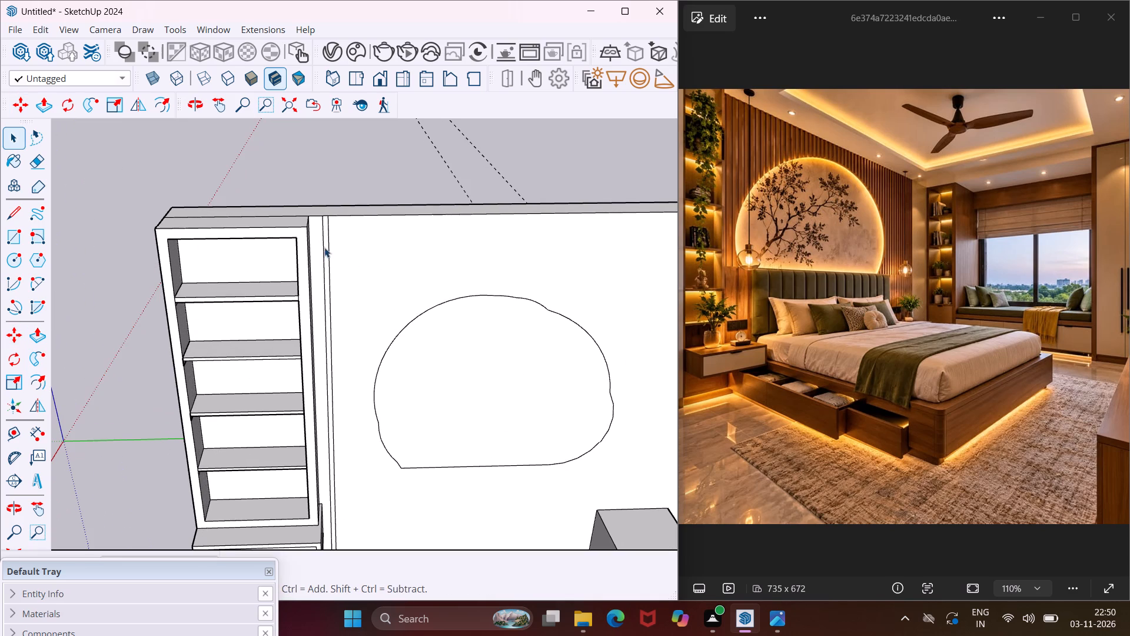
pyautogui.click(325, 225)
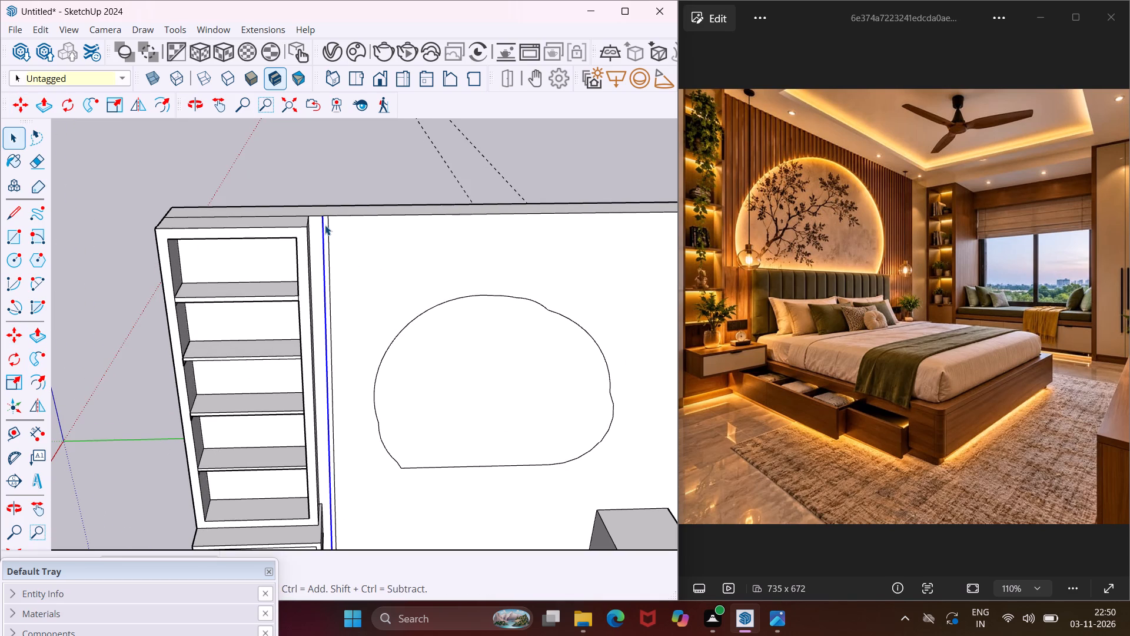
pyautogui.scroll(6, 327, 226)
pyautogui.click(325, 223)
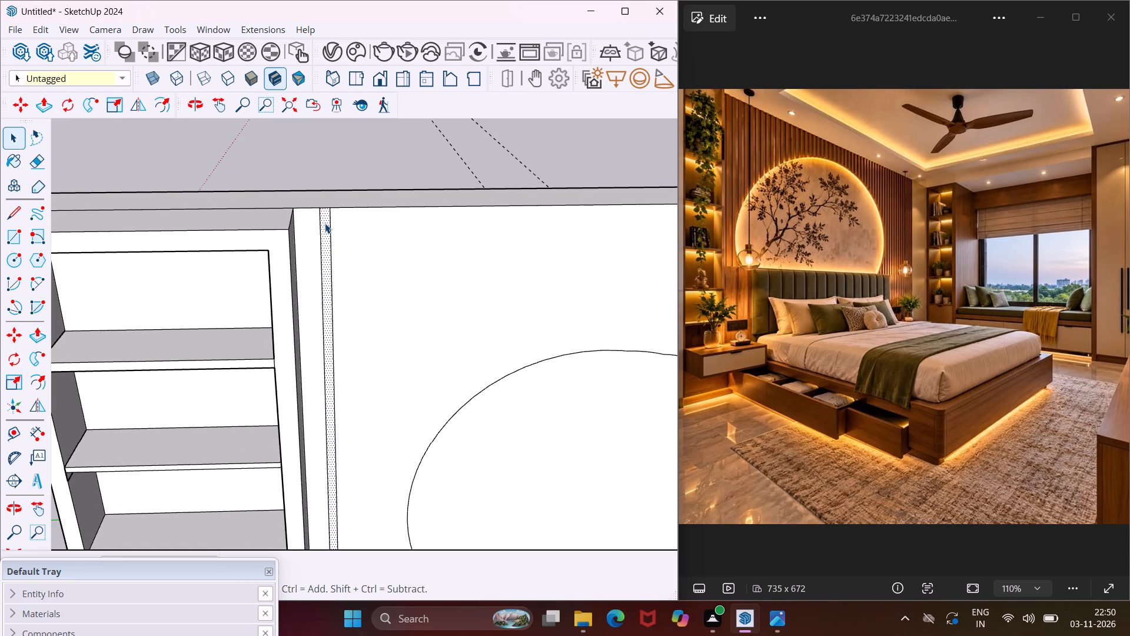
pyautogui.press('m')
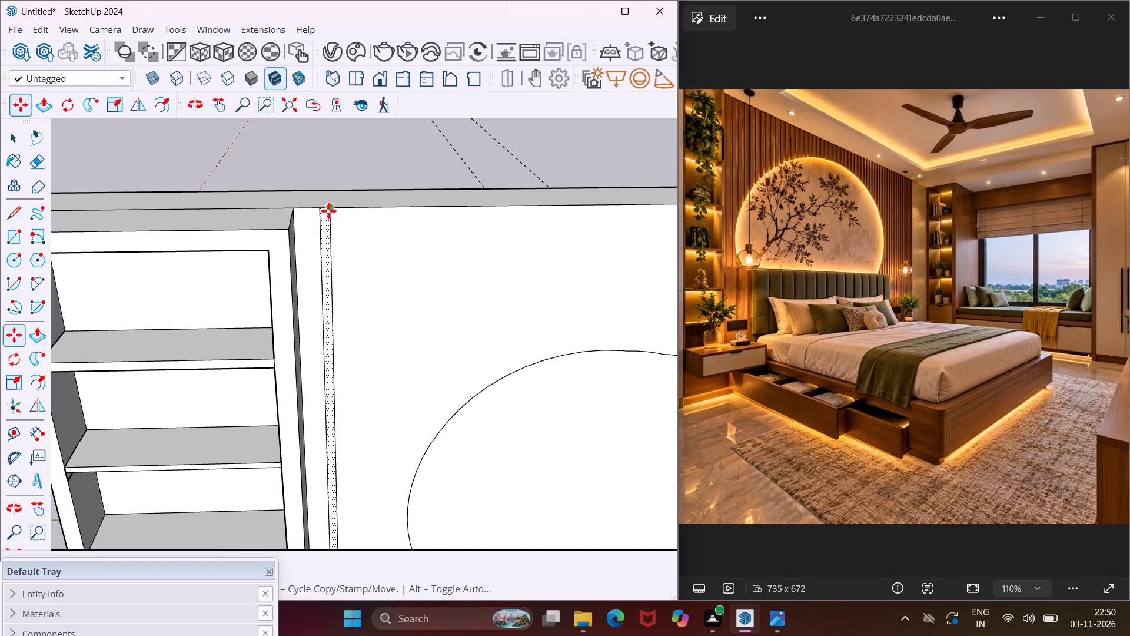
pyautogui.scroll(2, 328, 211)
pyautogui.click(331, 208)
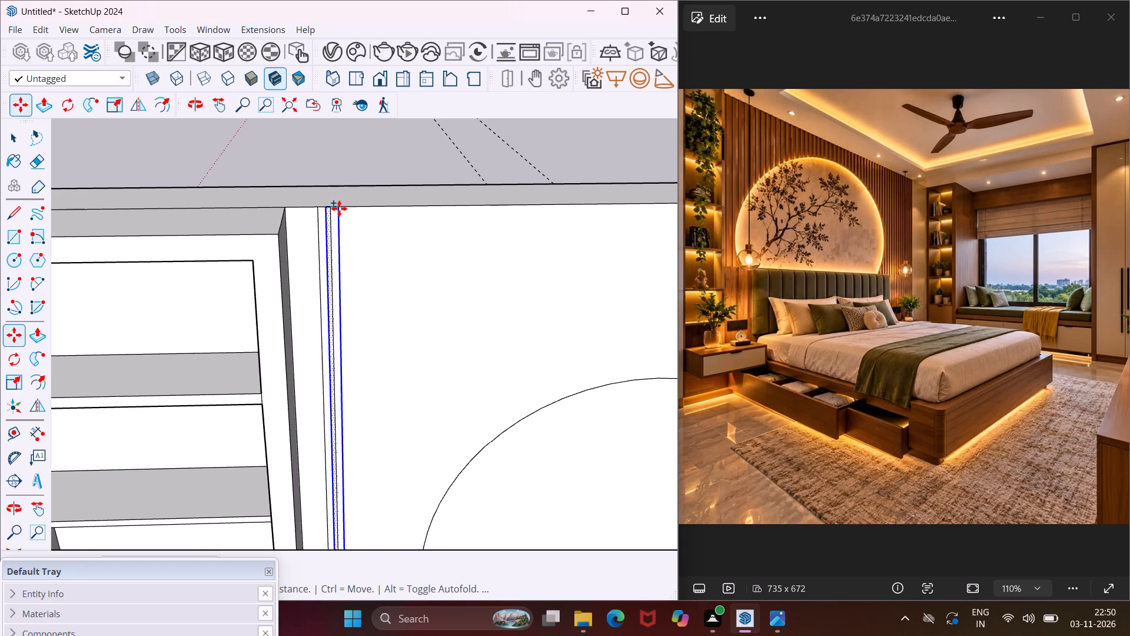
pyautogui.scroll(-17, 339, 208)
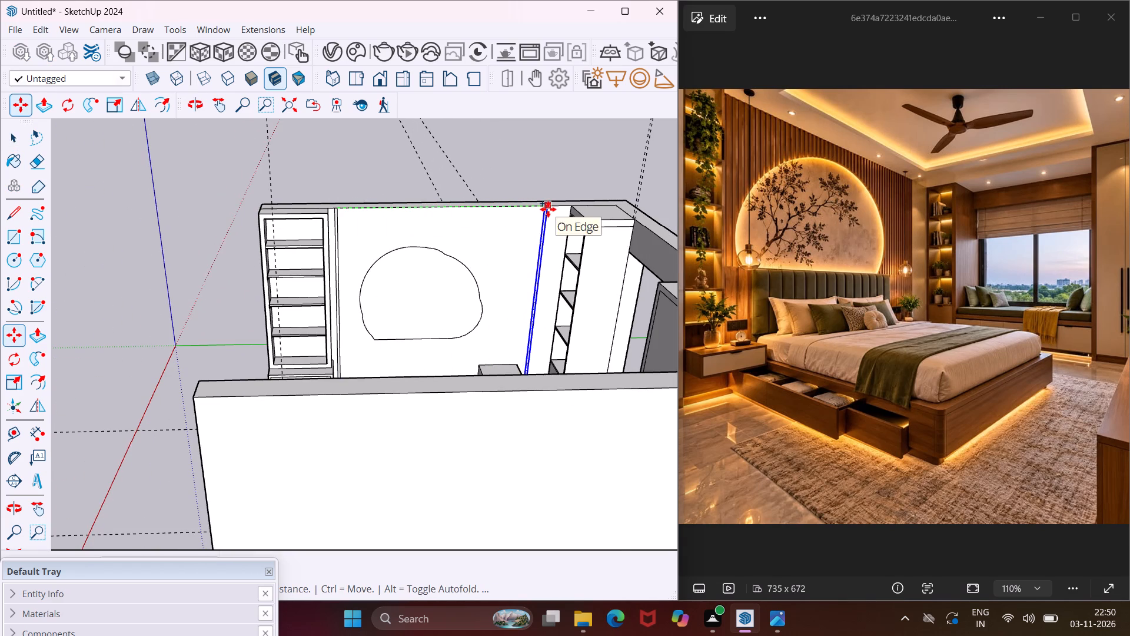
pyautogui.scroll(5, 550, 209)
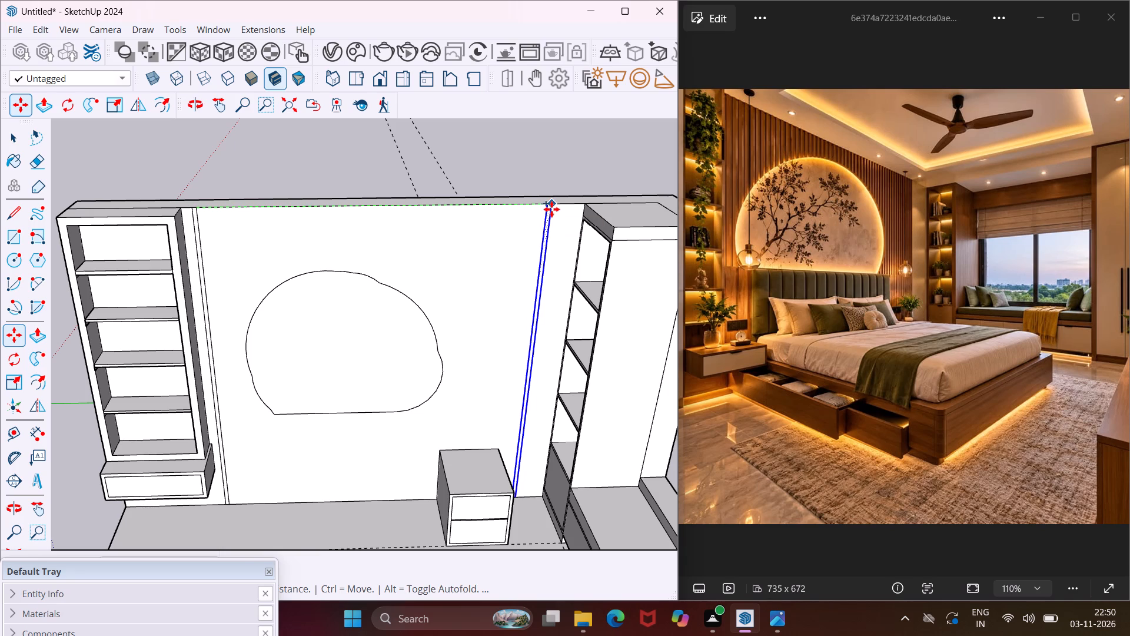
pyautogui.click(551, 209)
pyautogui.press('/')
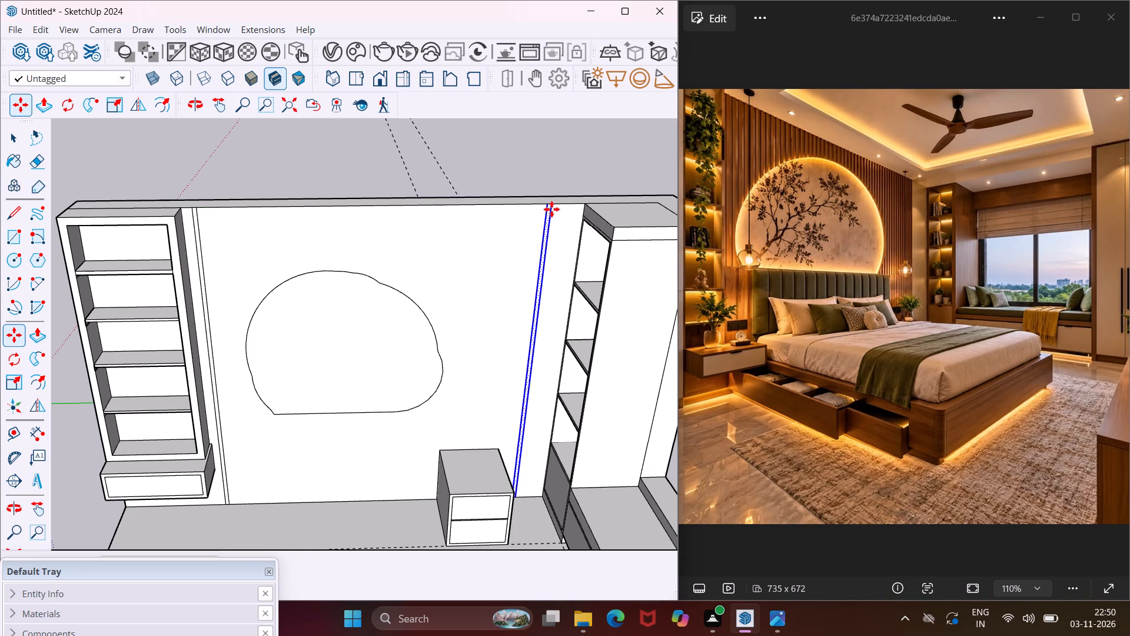
pyautogui.write('30')
pyautogui.press('Return')
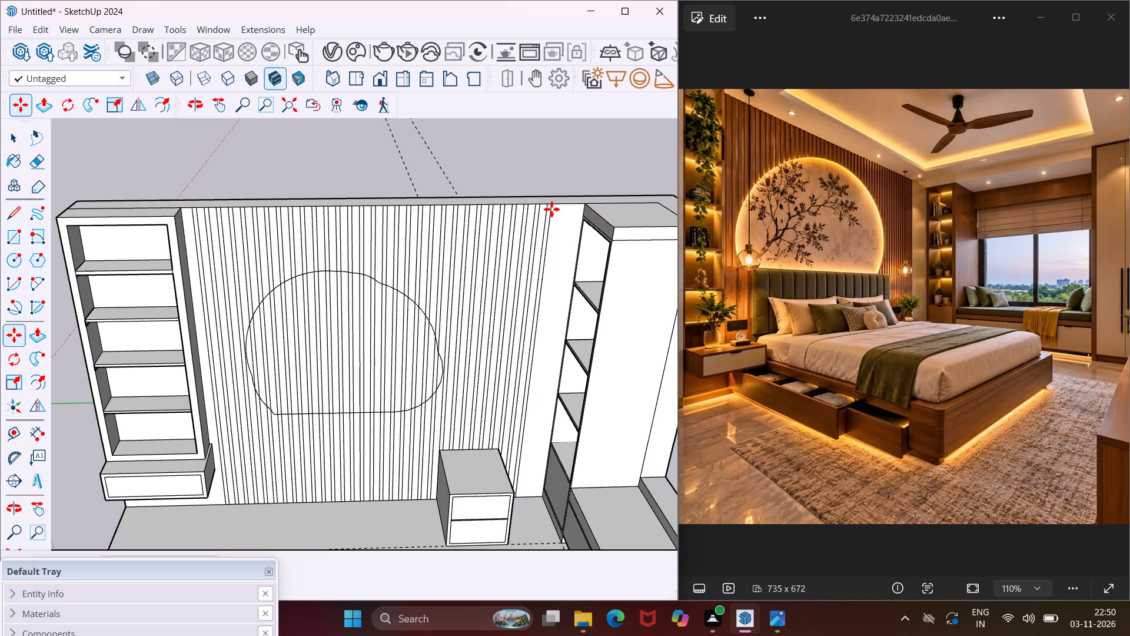
pyautogui.press('Escape')
pyautogui.press('space')
# Erase the vertical strip lines inside the rounded outline on the bed wall, starting from the edge nearest the tall shelf unit.
pyautogui.scroll(8, 252, 365)
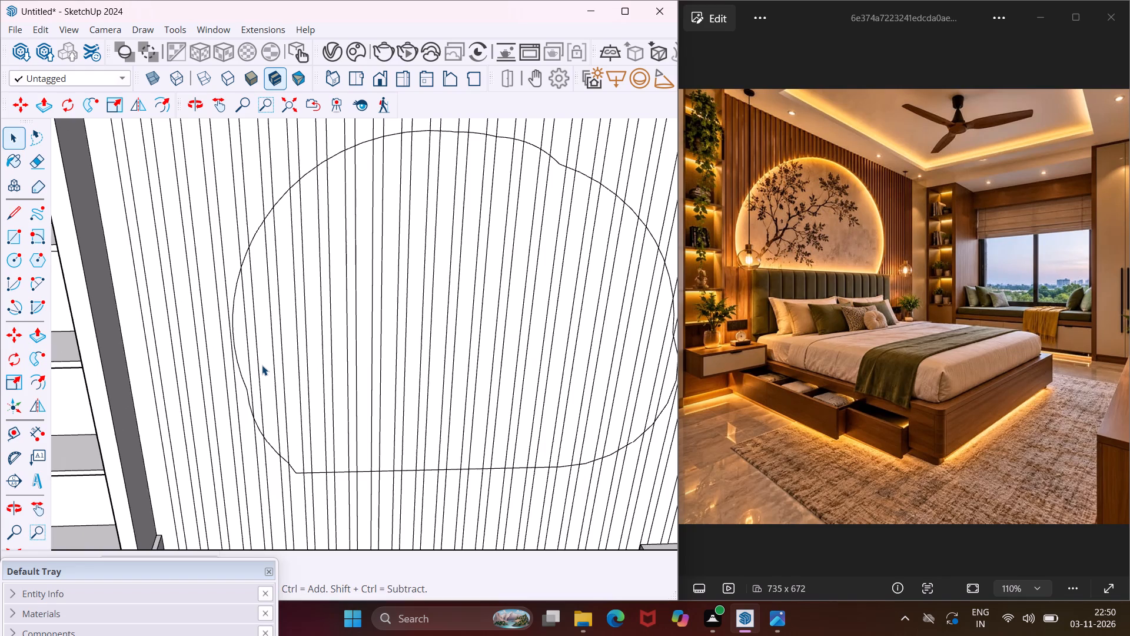
pyautogui.press('e')
pyautogui.moveTo(242, 337); pyautogui.dragTo(298, 344)
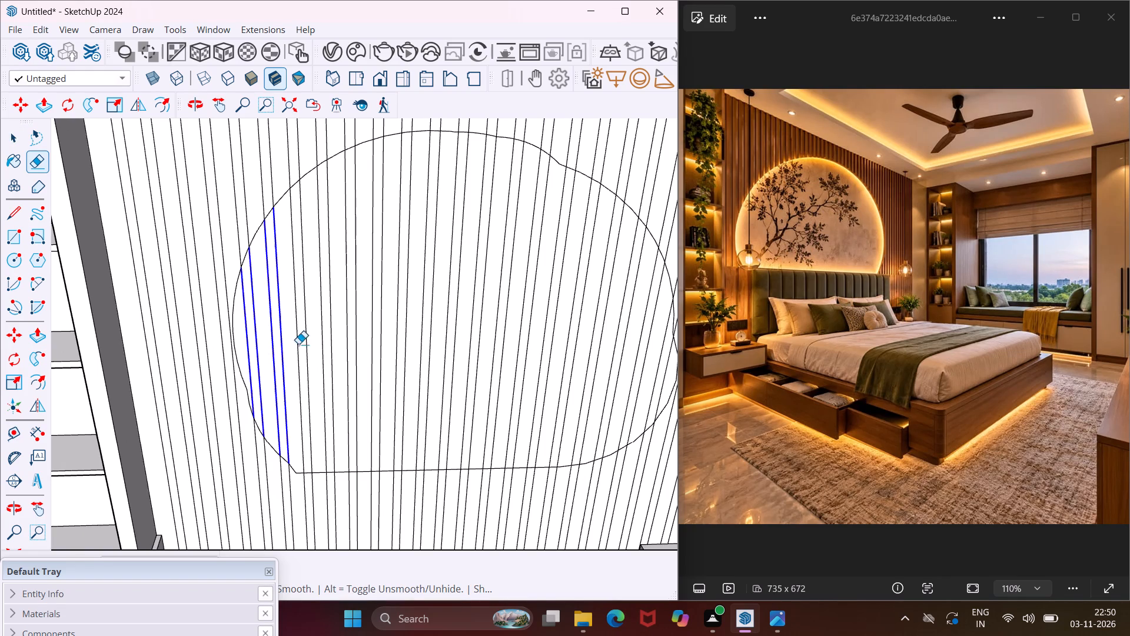
# Erase the remaining vertical strip lines inside the rounded outline on the bed wall, across to its far edge.
pyautogui.moveTo(298, 344); pyautogui.dragTo(634, 347)
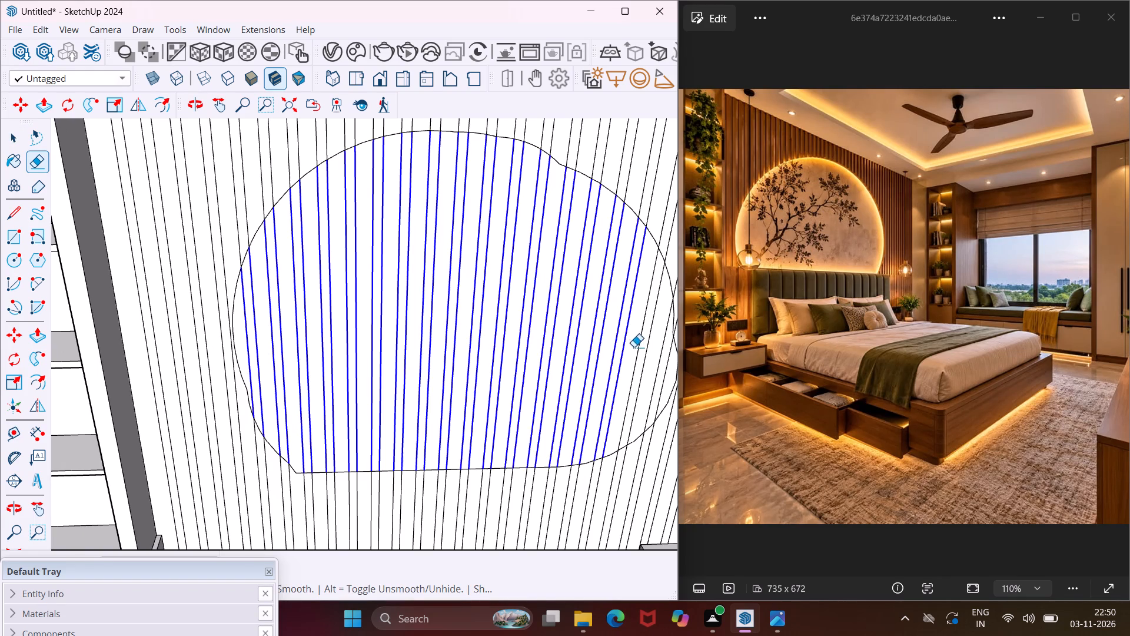
pyautogui.moveTo(634, 347); pyautogui.dragTo(666, 369)
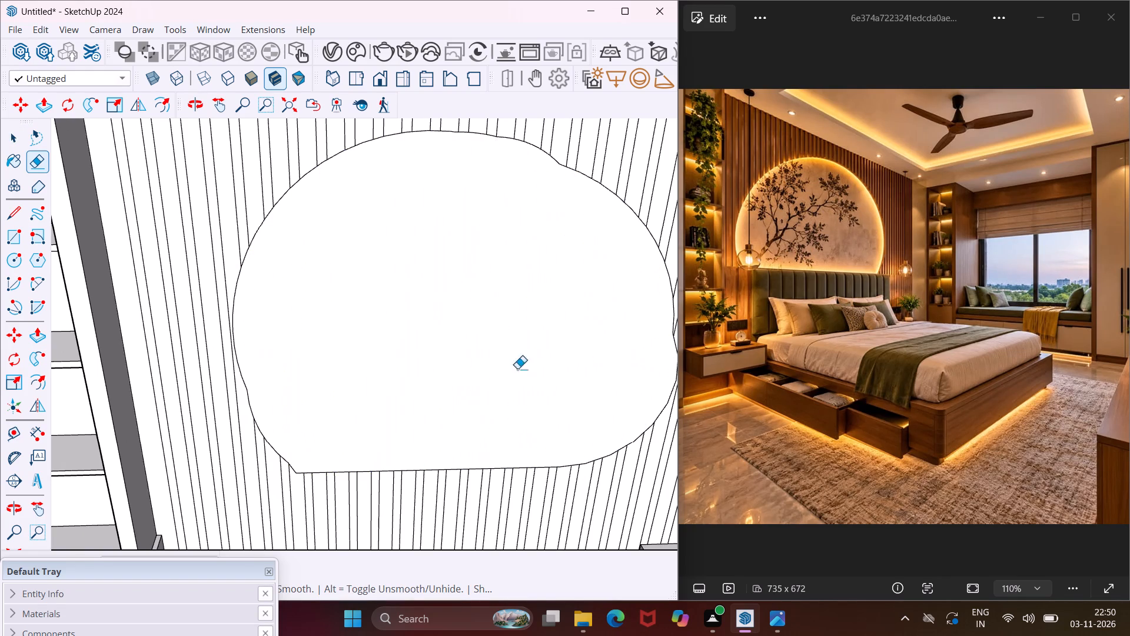
pyautogui.scroll(-3, 383, 343)
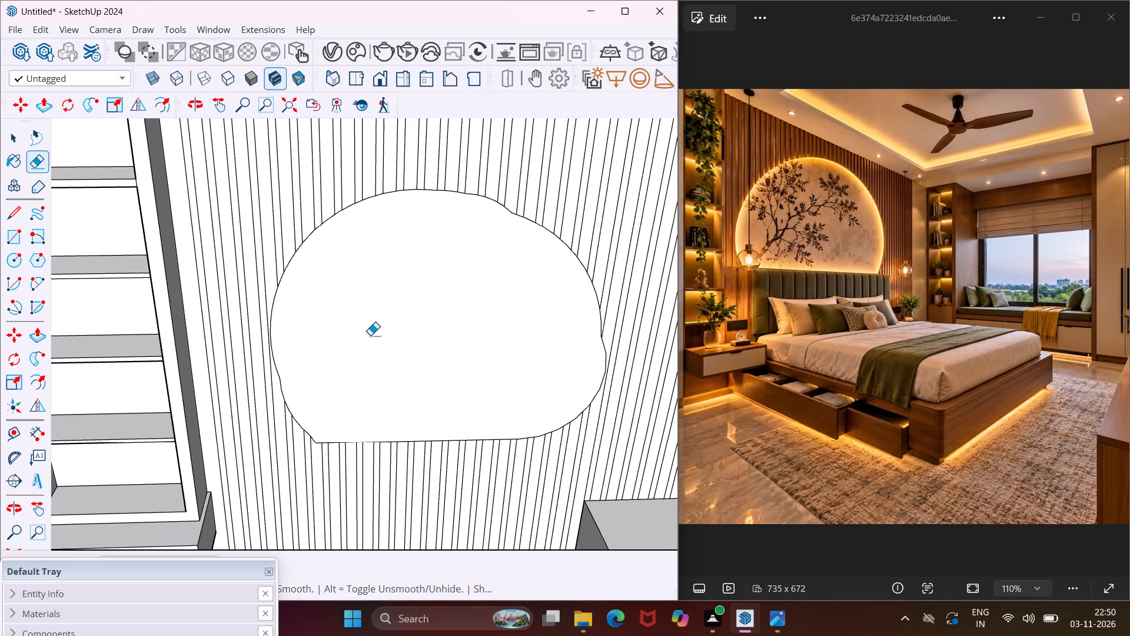
pyautogui.press('Escape')
pyautogui.press('space')
pyautogui.scroll(-5, 409, 339)
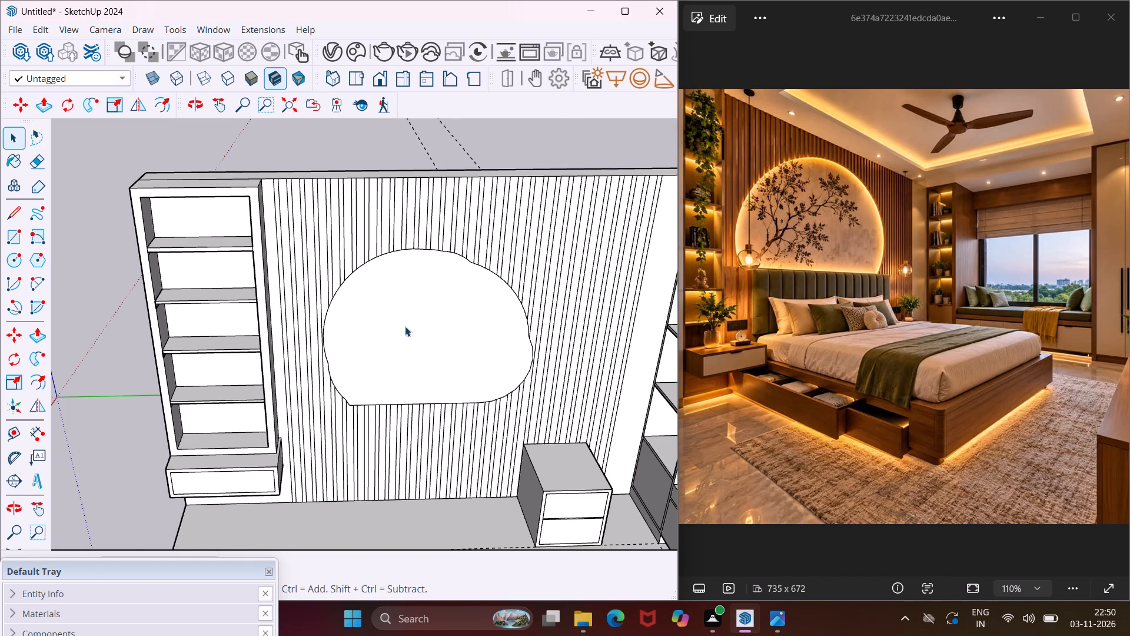
# Push the rounded face on the bed wall slightly inward with Push/Pull to make a shallow recess.
pyautogui.scroll(7, 404, 324)
pyautogui.click(404, 324)
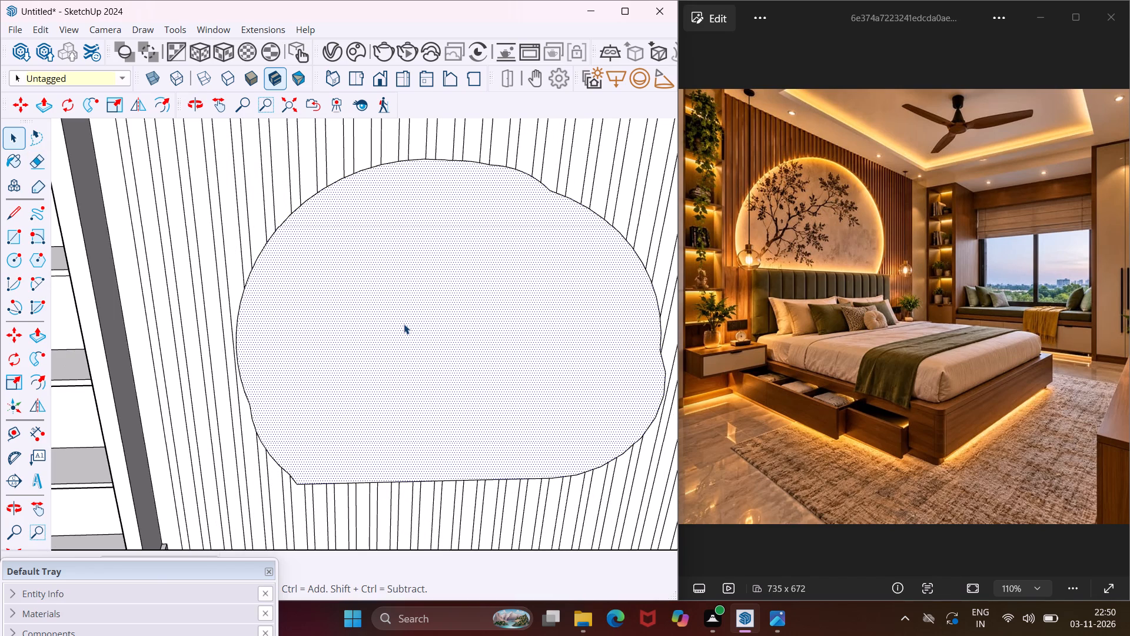
pyautogui.press('p')
pyautogui.click(404, 324)
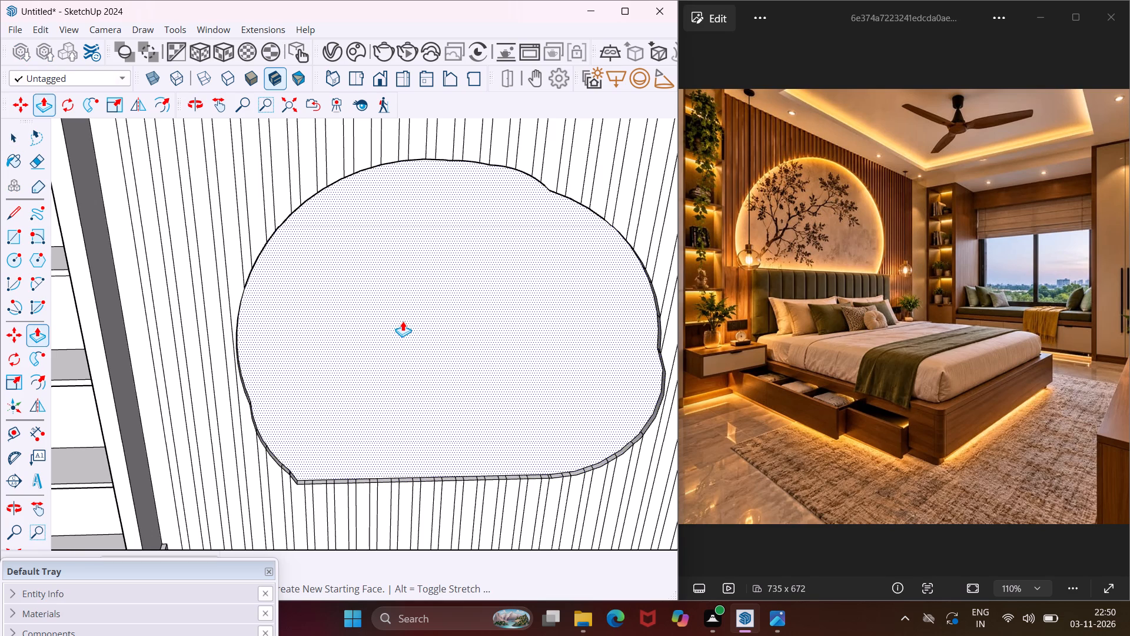
pyautogui.scroll(4, 403, 324)
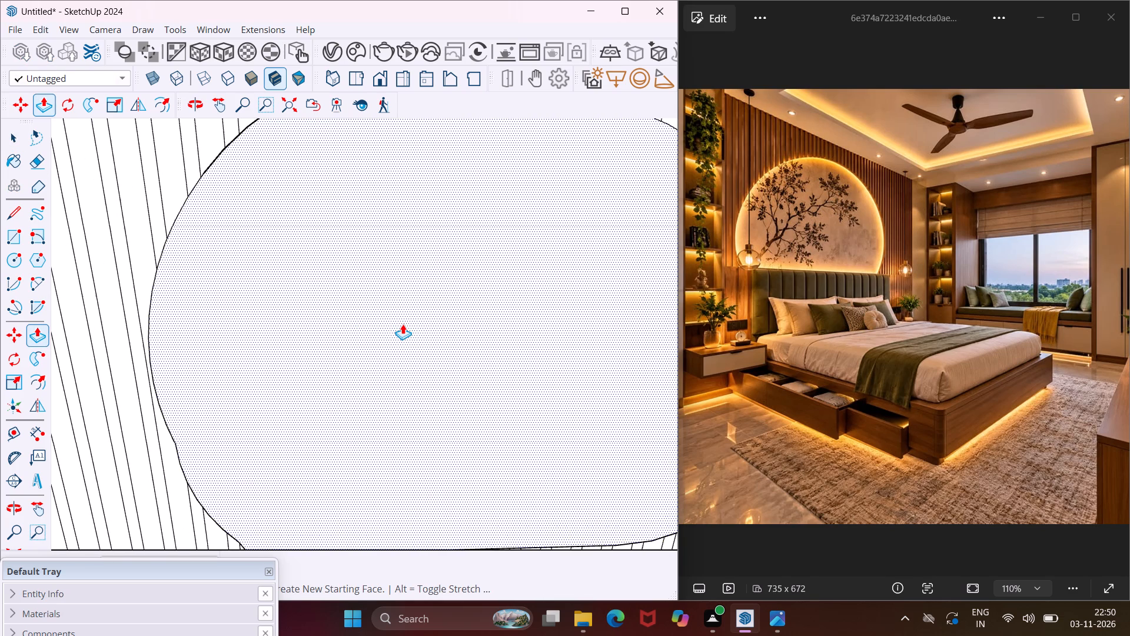
pyautogui.click(402, 322)
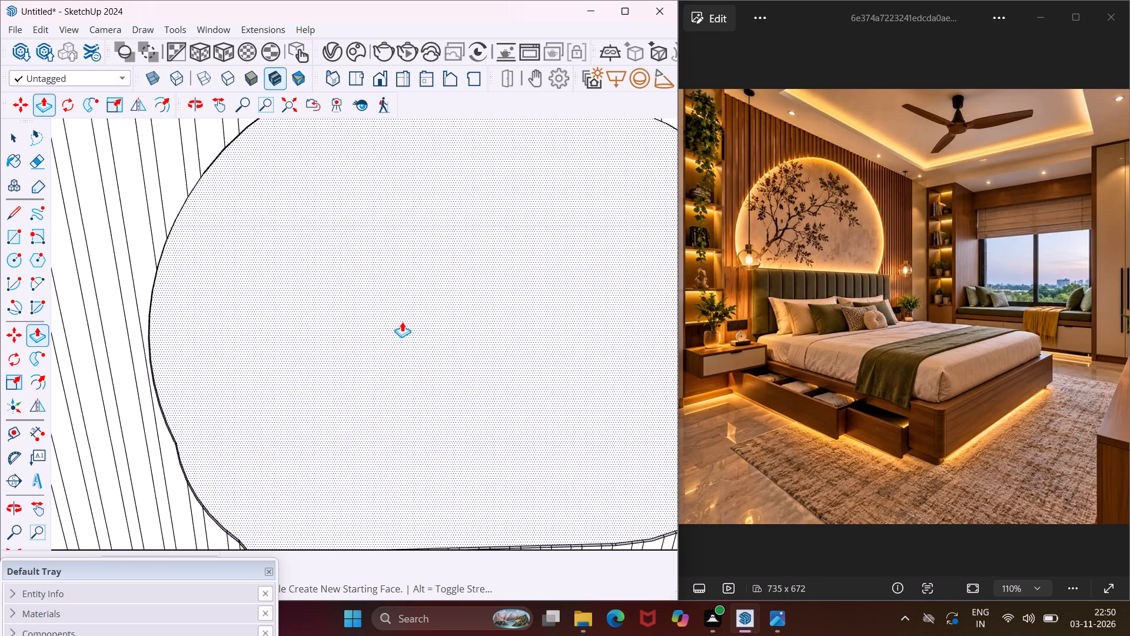
pyautogui.press('Escape')
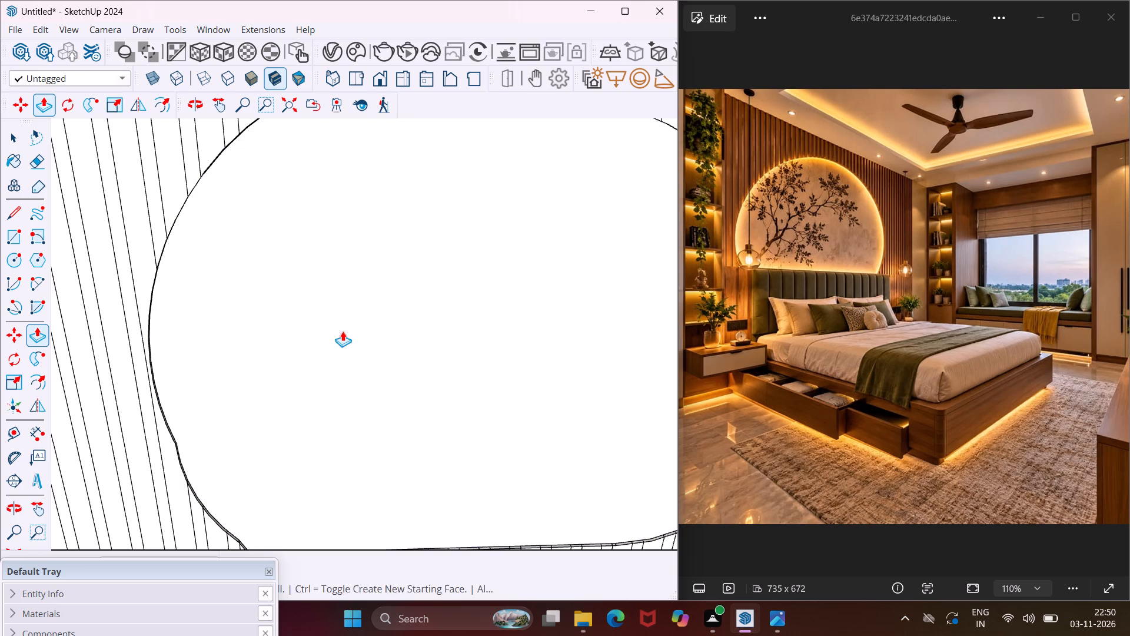
pyautogui.press('space')
# Examine the recess edge of the rounded shape from the side and compare it with the whole slatted wall.
pyautogui.moveTo(290, 307); pyautogui.dragTo(154, 302, button='middle')
pyautogui.scroll(2, 192, 350)
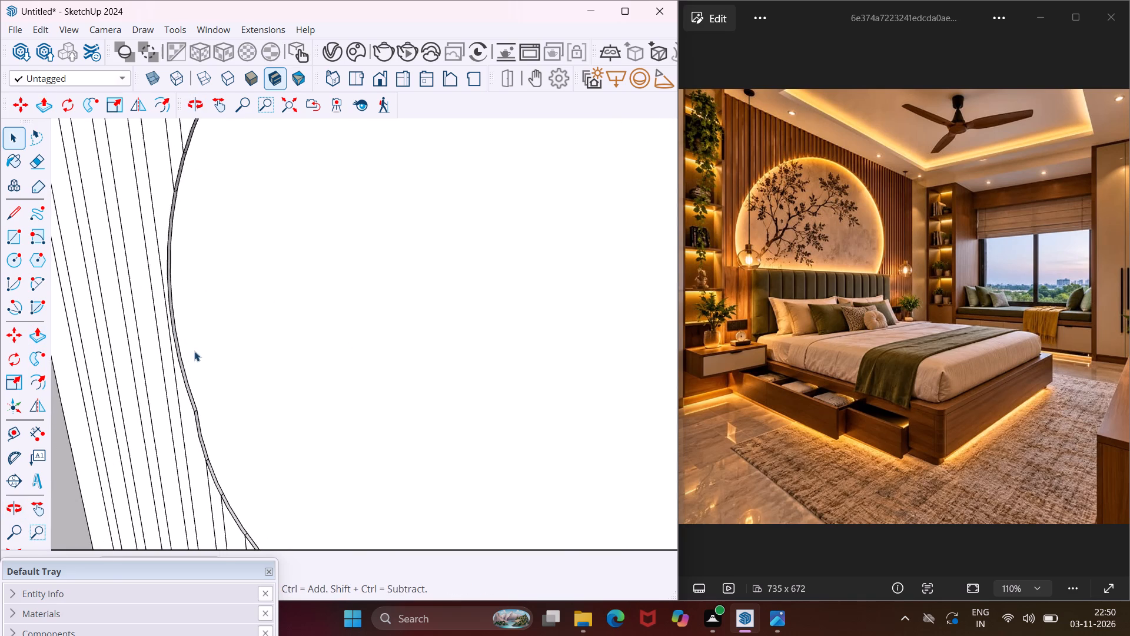
pyautogui.scroll(11, 194, 351)
pyautogui.scroll(-10, 197, 390)
pyautogui.scroll(8, 228, 522)
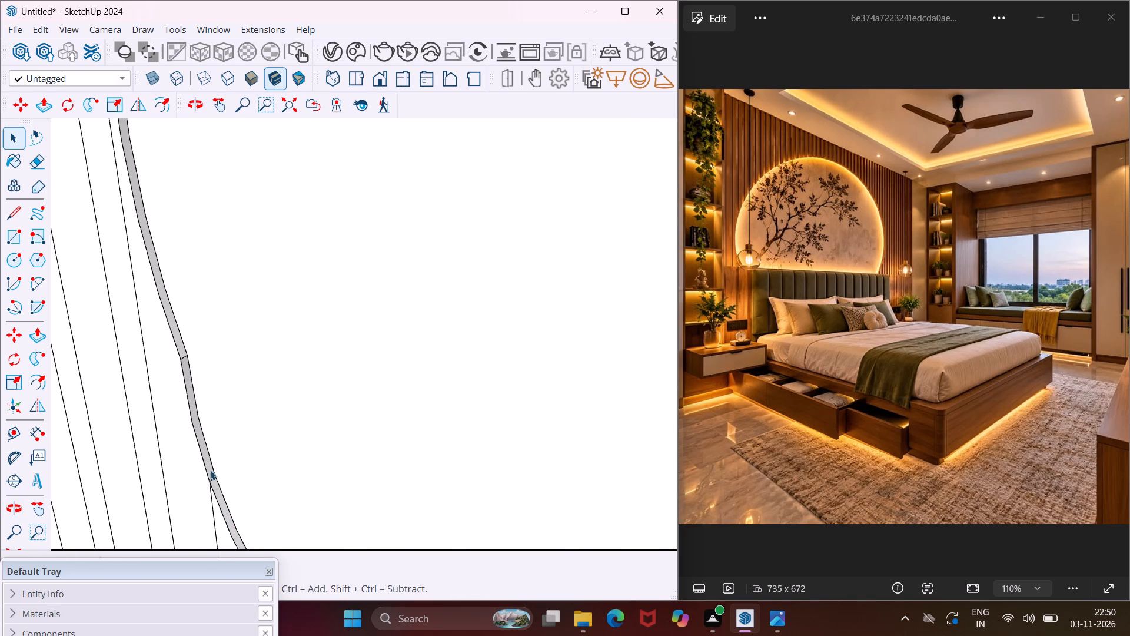
pyautogui.scroll(-19, 233, 385)
pyautogui.scroll(-4, 254, 397)
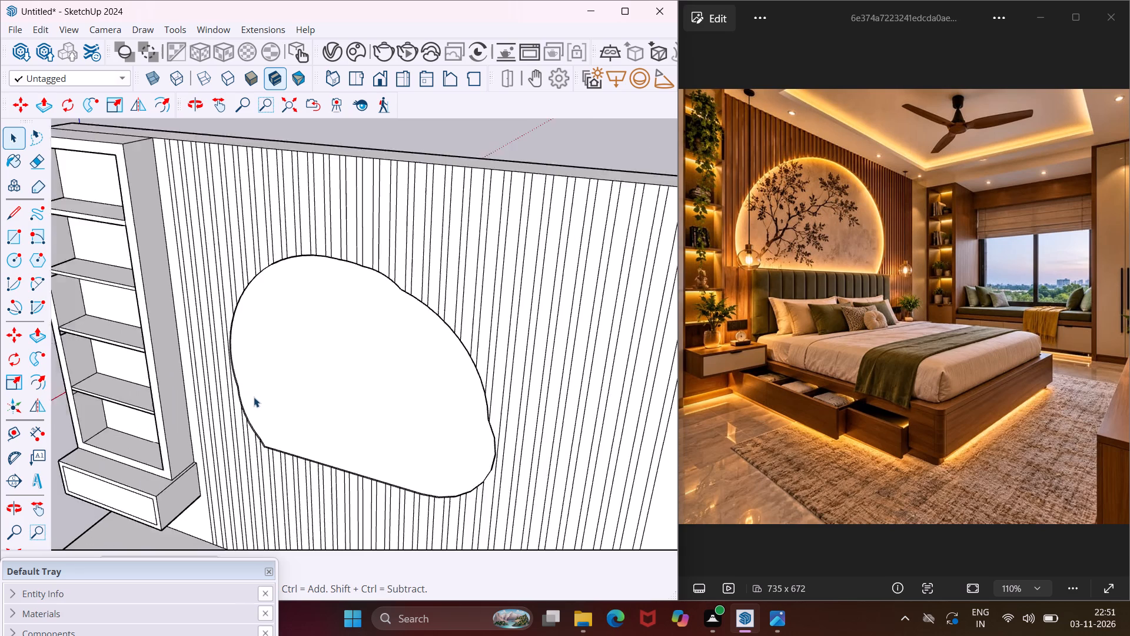
pyautogui.scroll(-2, 254, 397)
pyautogui.moveTo(254, 396); pyautogui.dragTo(481, 342, button='middle')
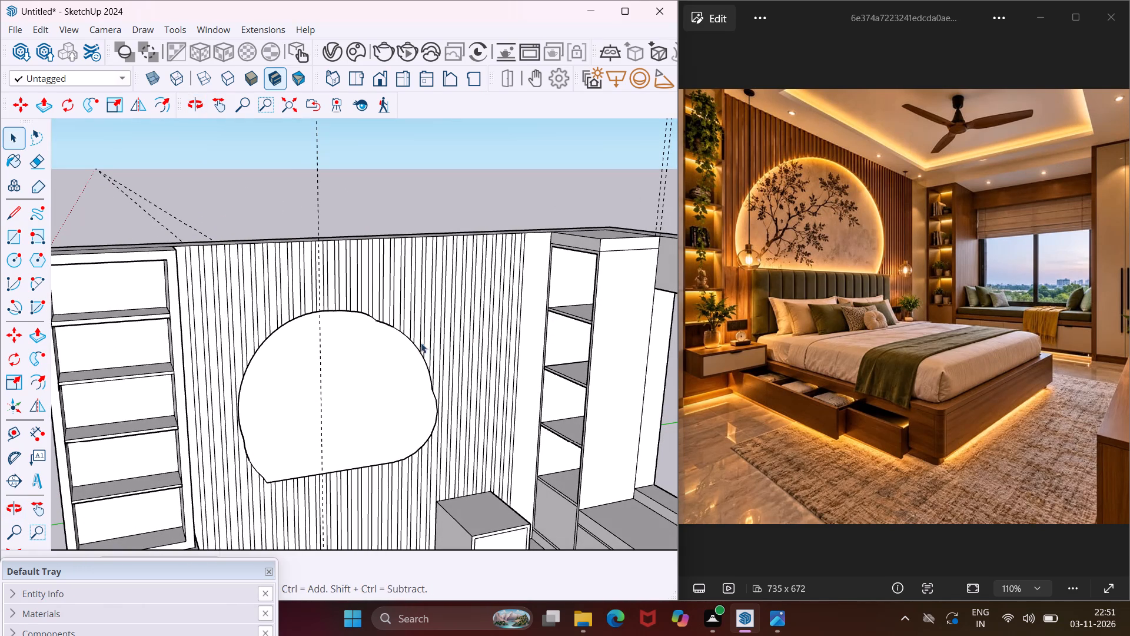
# Pull the first wide wall strip beside the tall shelf unit slightly outward with Push/Pull.
pyautogui.scroll(7, 193, 254)
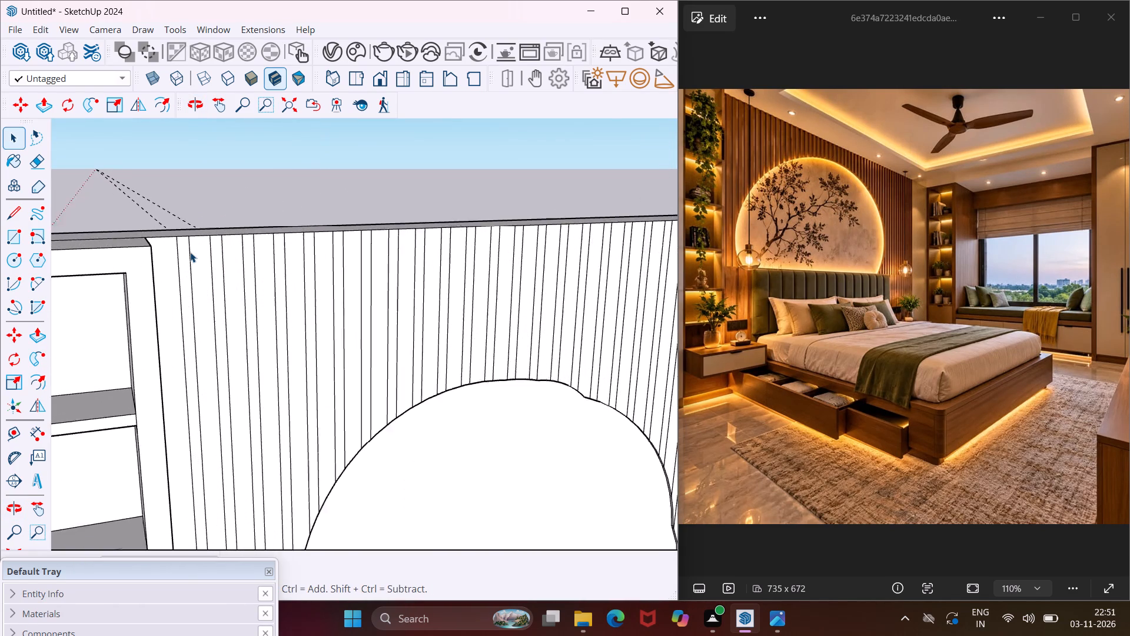
pyautogui.scroll(11, 190, 252)
pyautogui.click(149, 261)
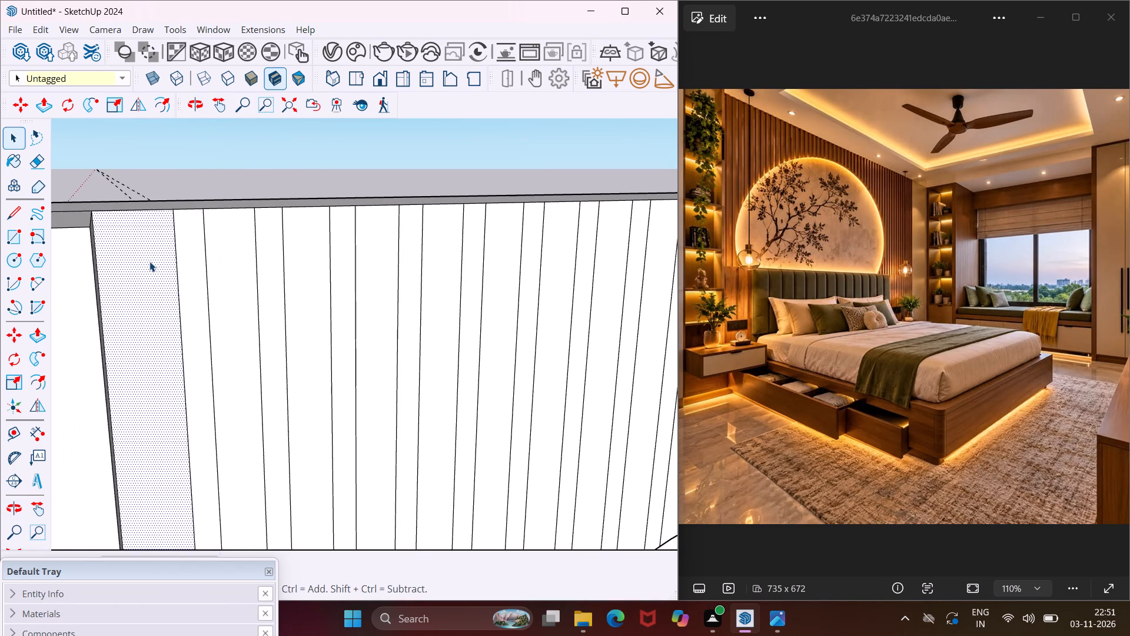
pyautogui.press('p')
pyautogui.click(149, 261)
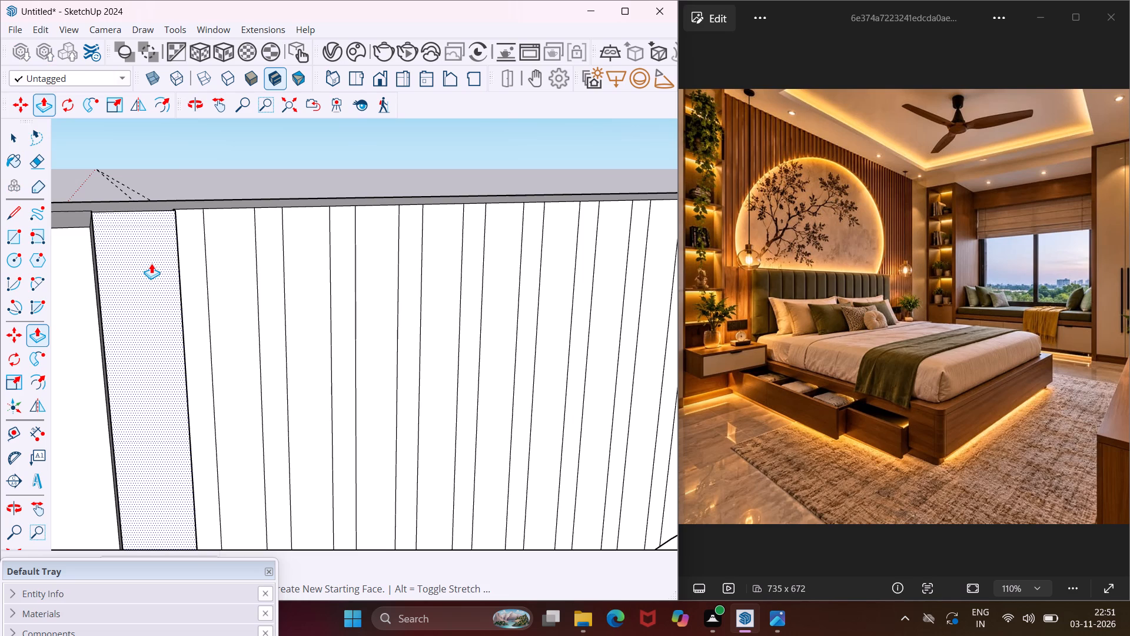
pyautogui.click(151, 263)
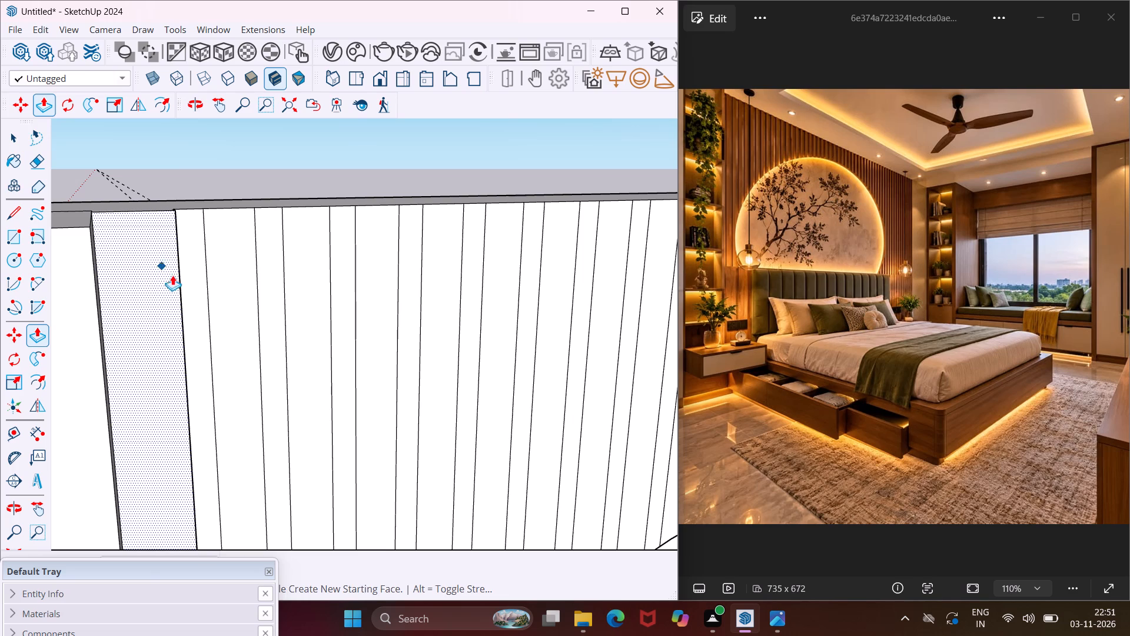
pyautogui.moveTo(234, 283); pyautogui.dragTo(227, 310, button='middle')
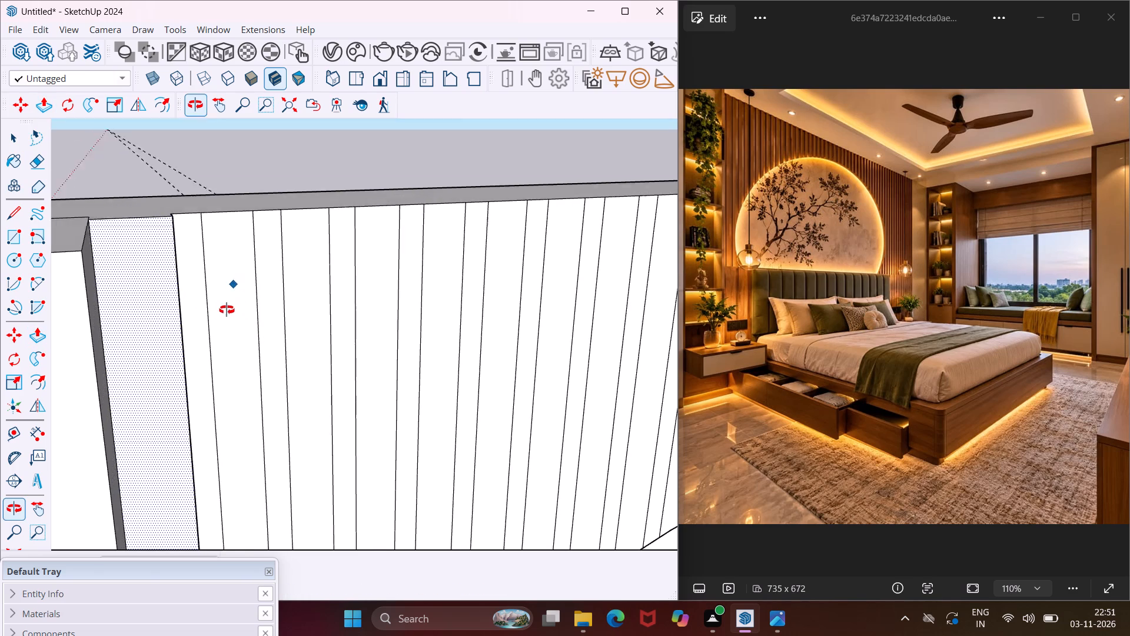
pyautogui.moveTo(227, 310); pyautogui.dragTo(222, 360, button='middle')
pyautogui.press('Escape')
# Repeat the same outward Push/Pull on the next ten wide wall strips, going from the tall shelf toward the top of the rounded recess.
pyautogui.doubleClick(223, 286)
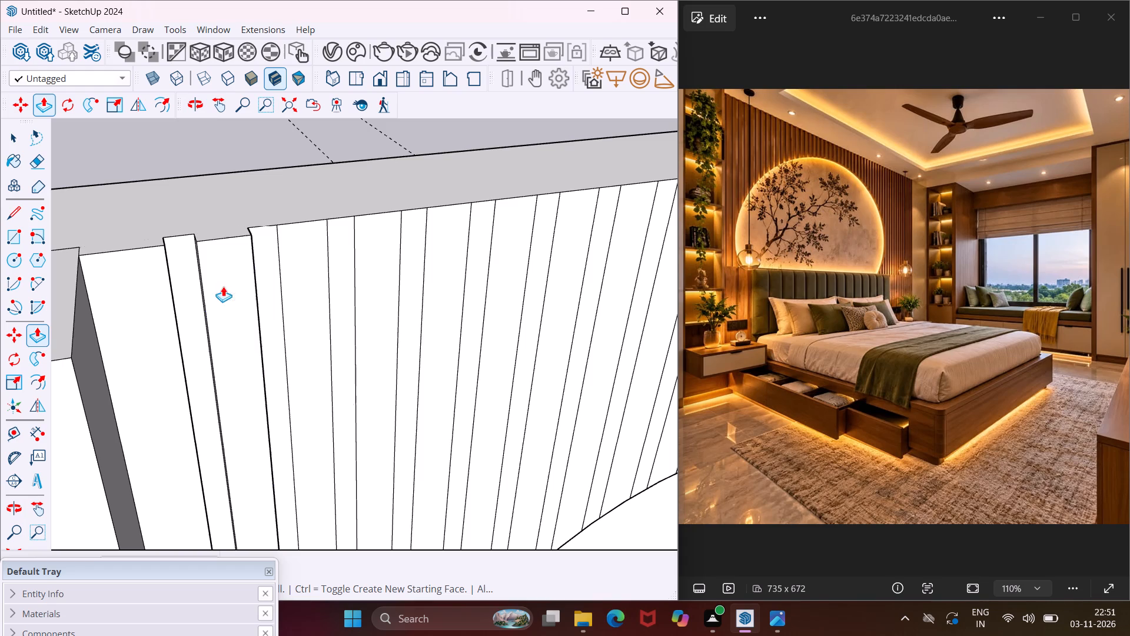
pyautogui.doubleClick(300, 278)
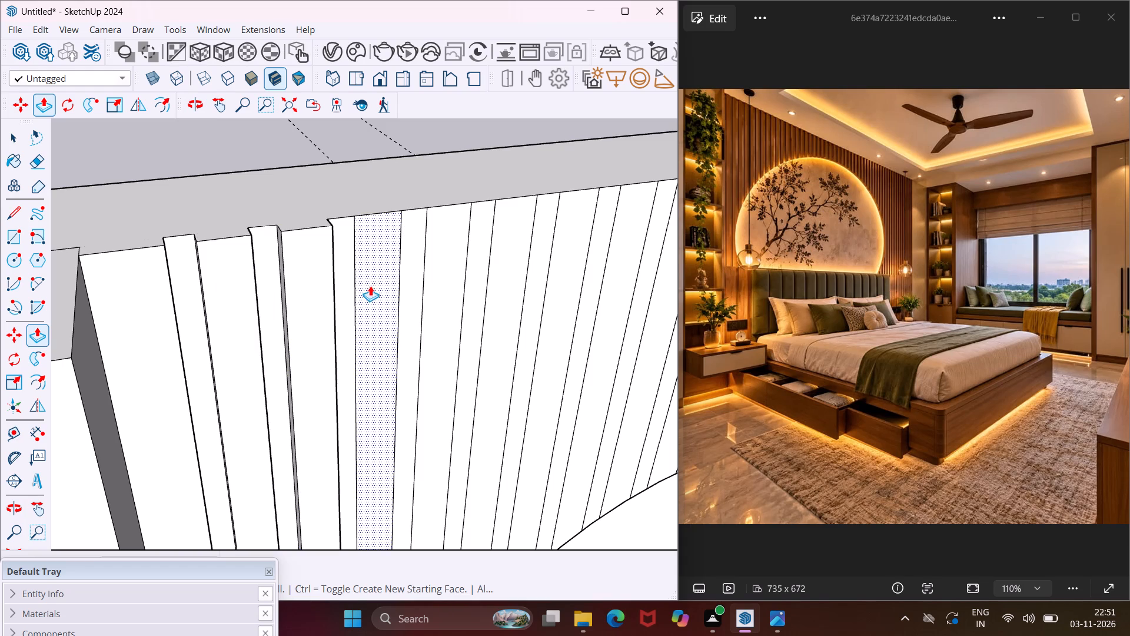
pyautogui.doubleClick(370, 286)
pyautogui.doubleClick(450, 283)
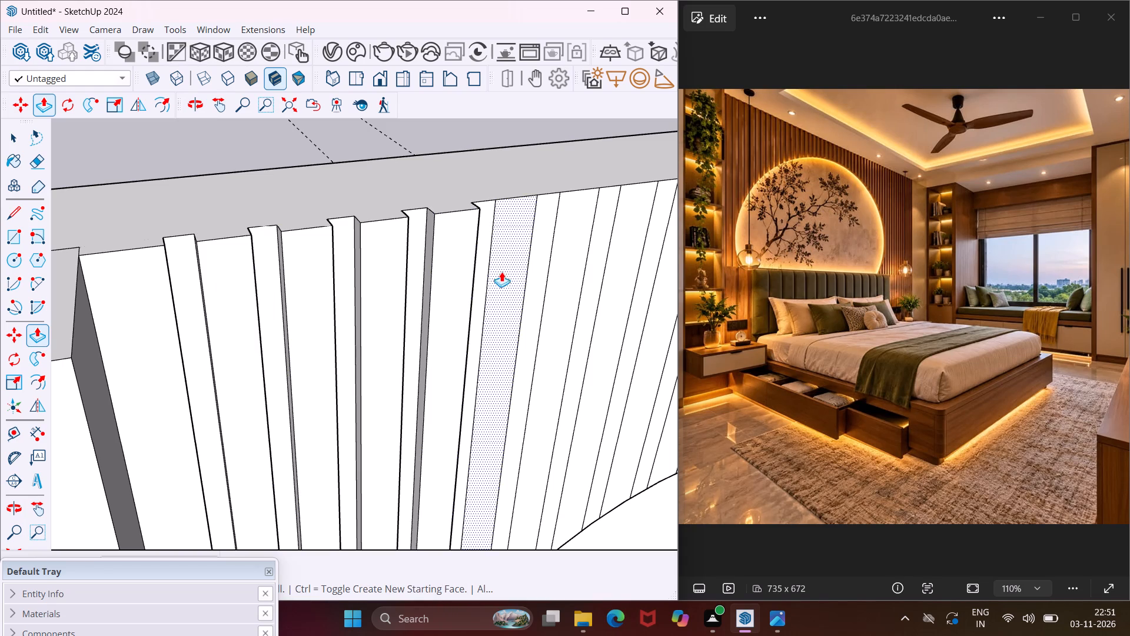
pyautogui.doubleClick(504, 269)
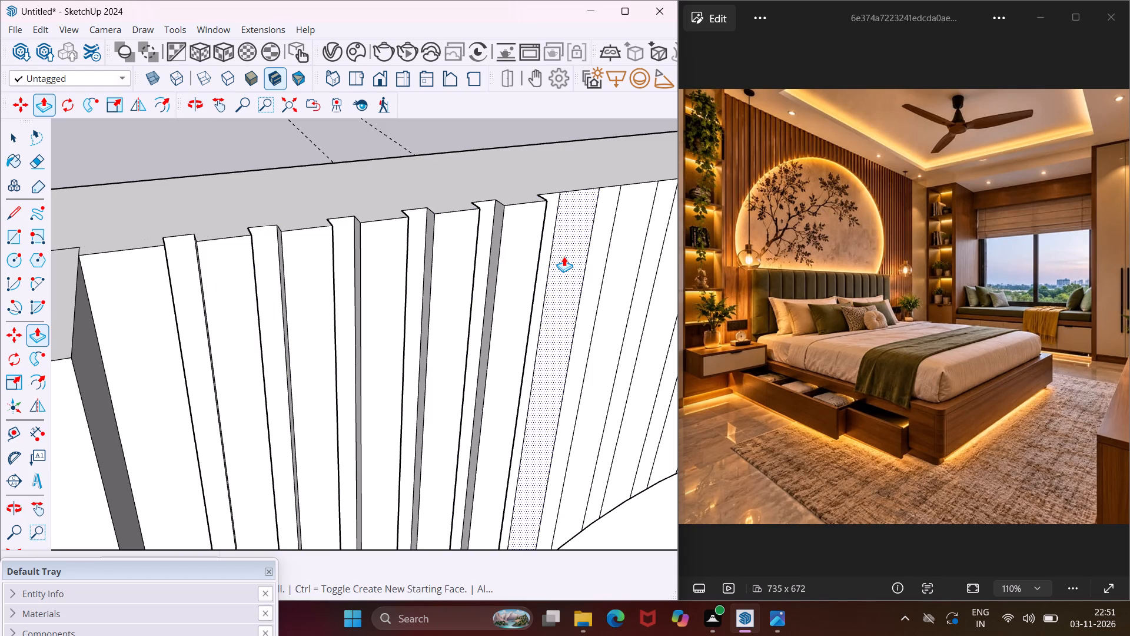
pyautogui.doubleClick(564, 256)
pyautogui.scroll(-7, 327, 304)
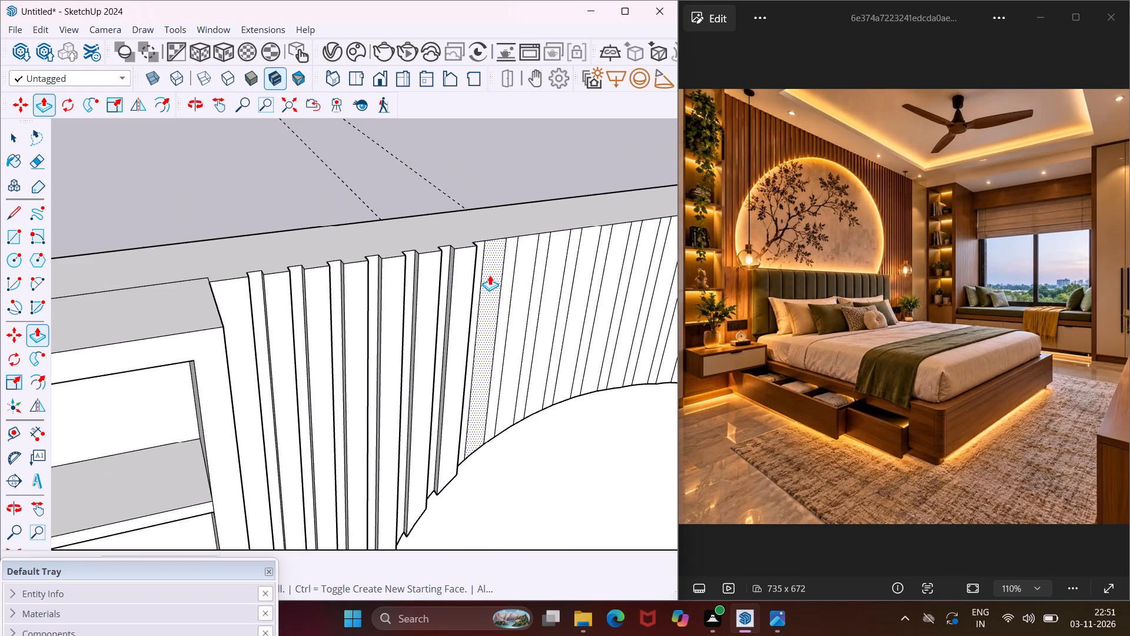
pyautogui.scroll(5, 490, 275)
pyautogui.doubleClick(490, 275)
pyautogui.doubleClick(541, 267)
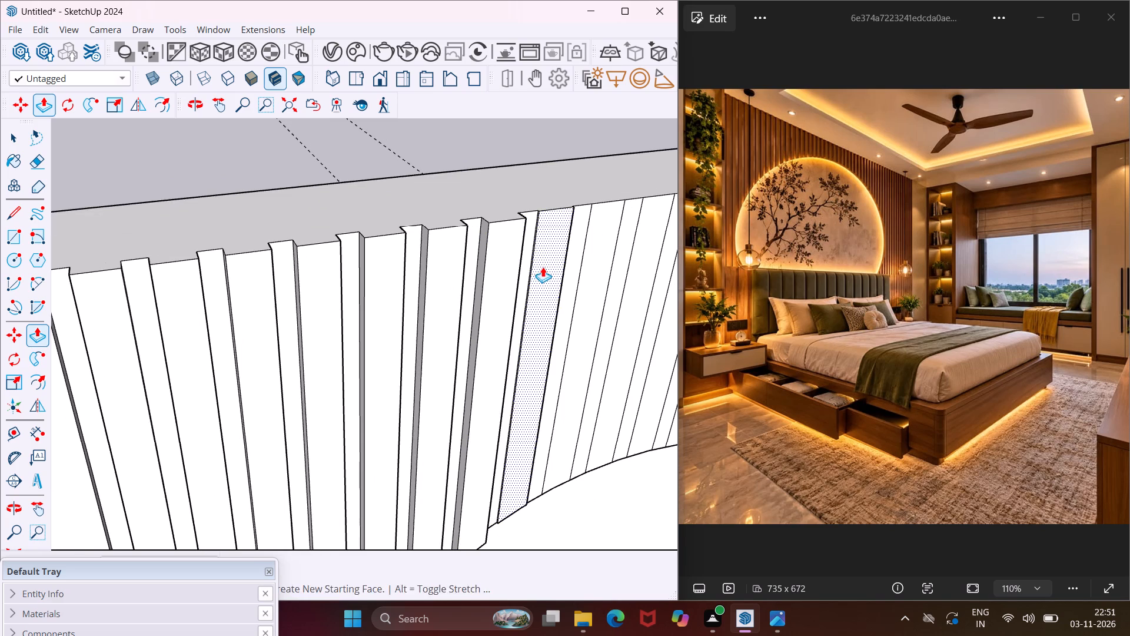
pyautogui.click(370, 298)
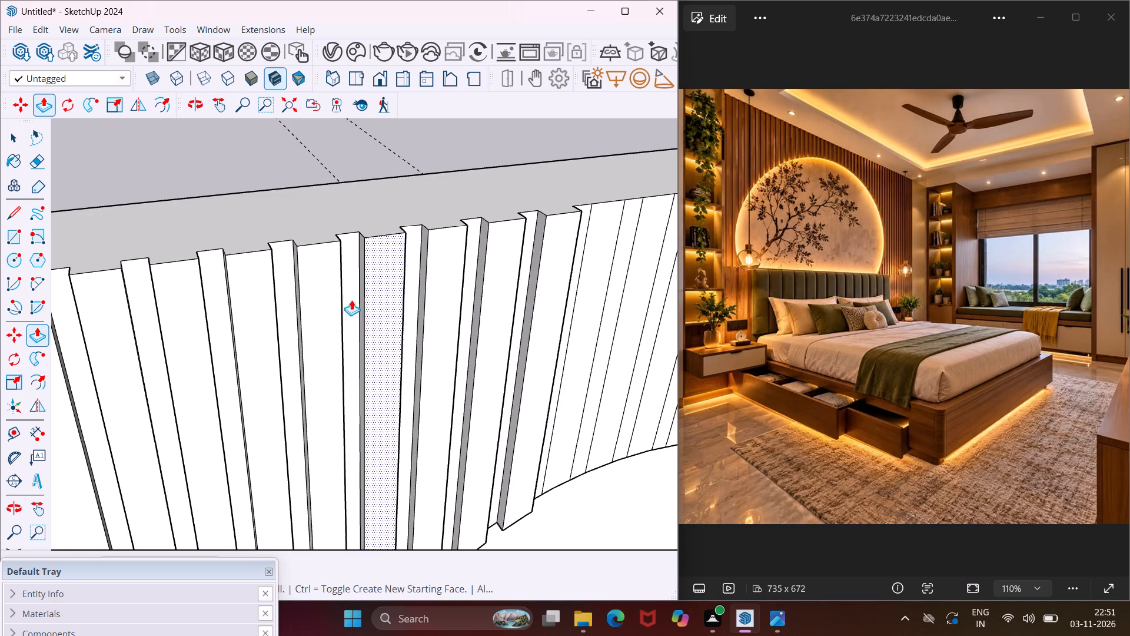
pyautogui.scroll(-4, 279, 302)
pyautogui.scroll(6, 483, 293)
pyautogui.doubleClick(508, 280)
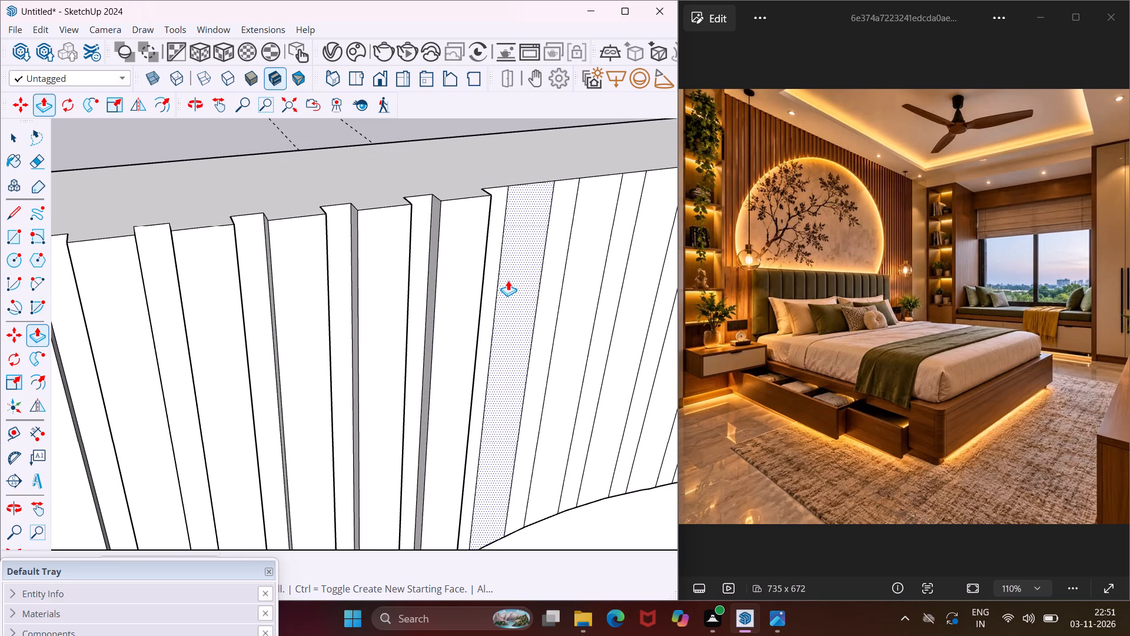
pyautogui.scroll(-4, 335, 313)
pyautogui.scroll(3, 503, 318)
pyautogui.doubleClick(508, 313)
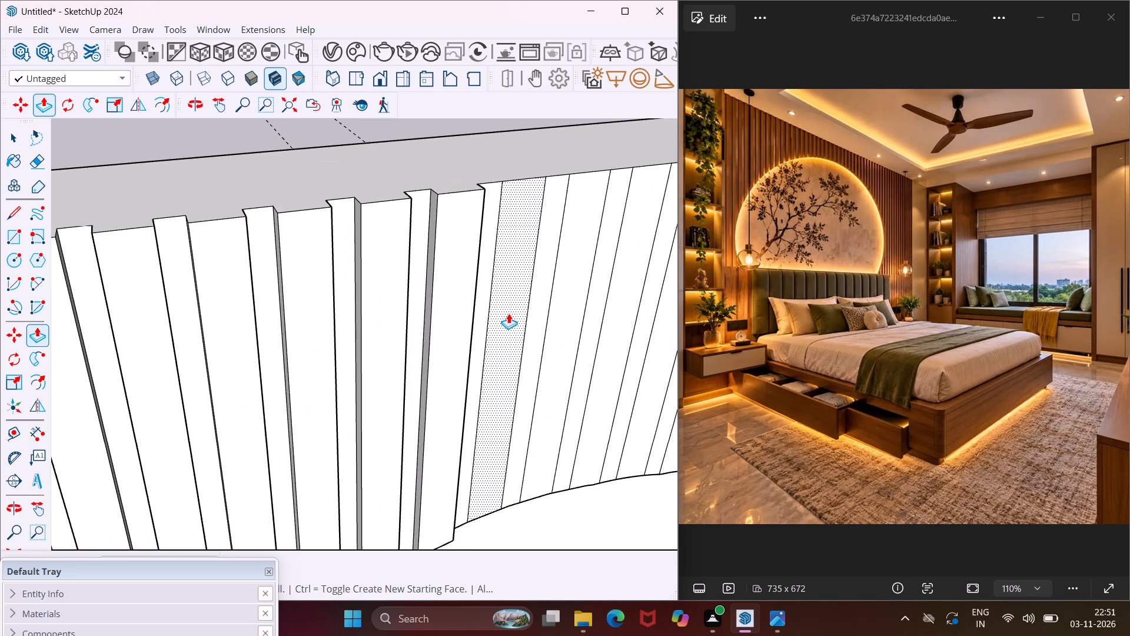
# Repeat the same outward Push/Pull on the next wide wall strips above the crown of the rounded recess.
pyautogui.scroll(-13, 285, 329)
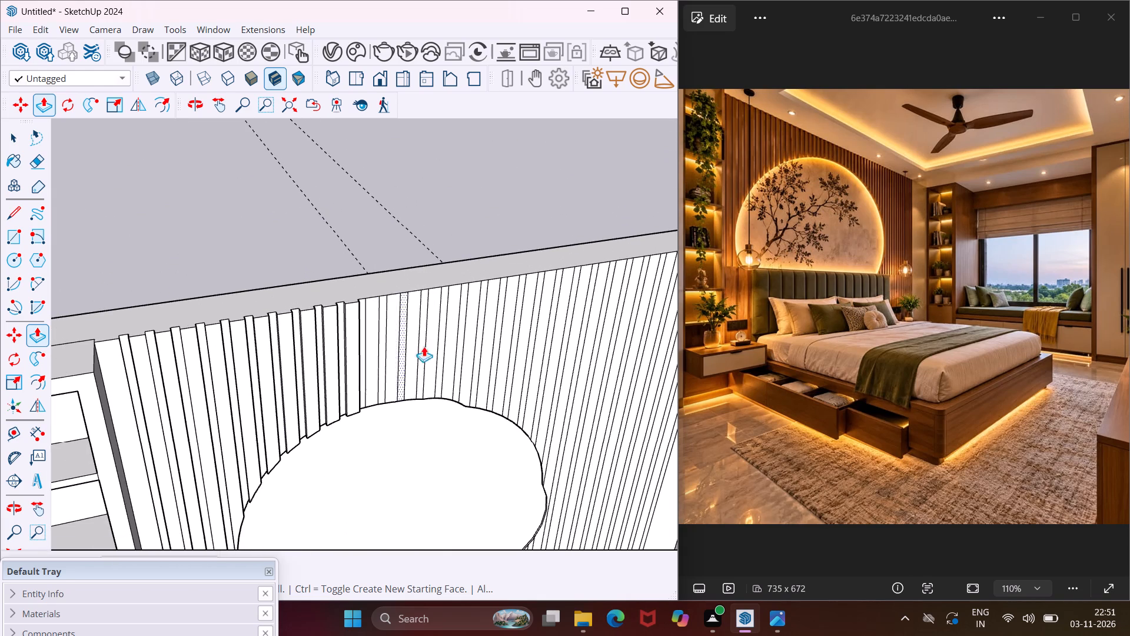
pyautogui.scroll(11, 398, 307)
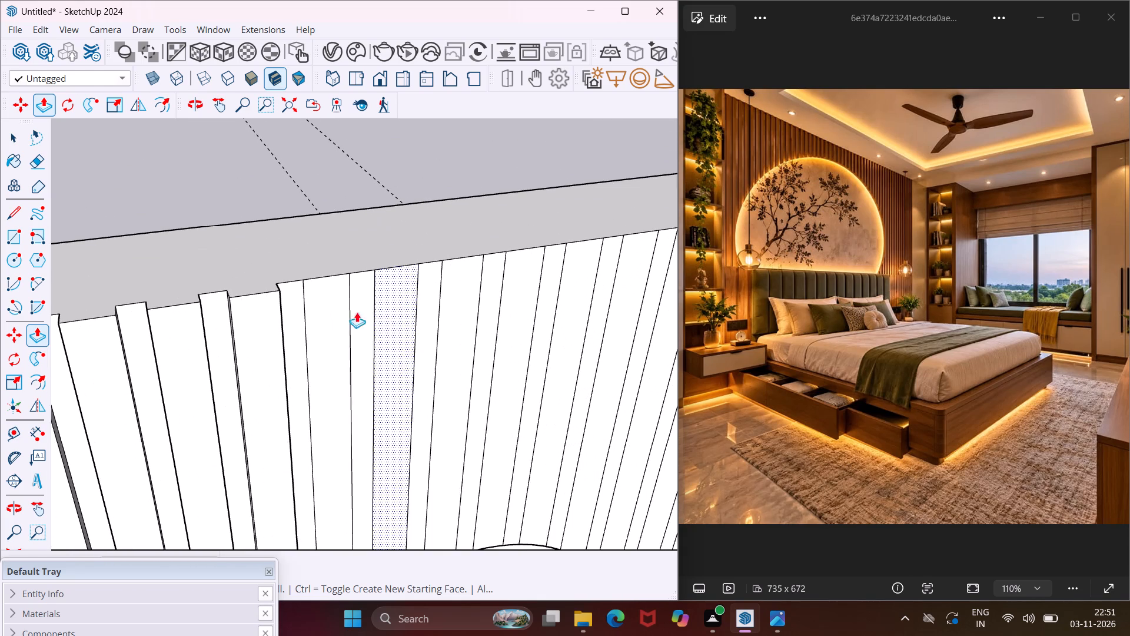
pyautogui.doubleClick(333, 326)
pyautogui.doubleClick(394, 327)
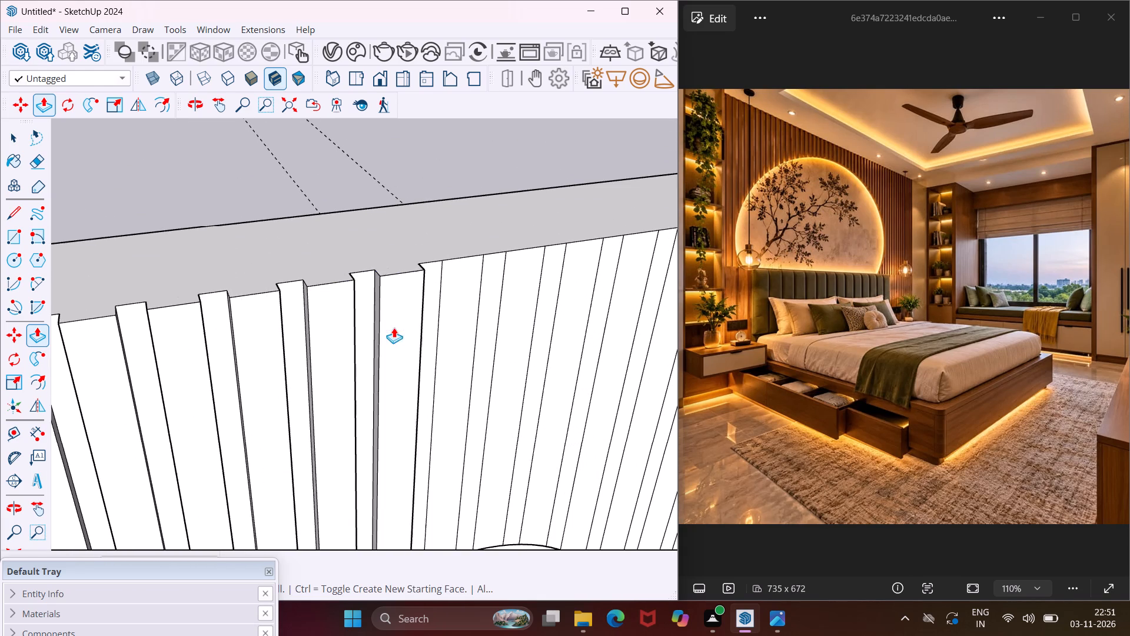
pyautogui.doubleClick(448, 323)
pyautogui.doubleClick(506, 312)
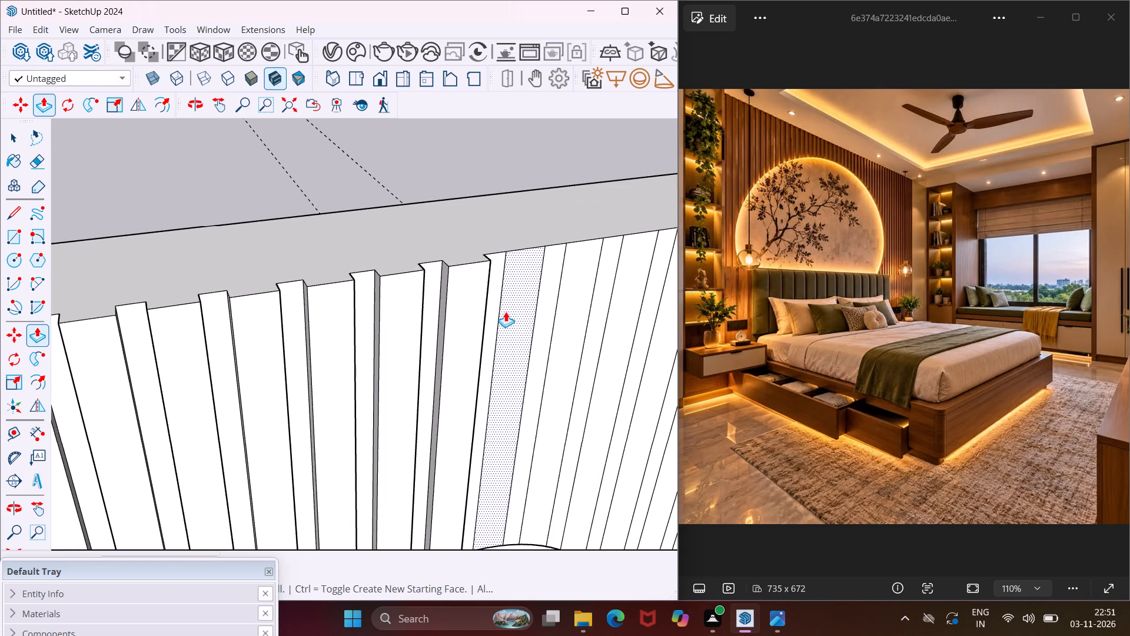
# Extend the same Push/Pull depth to the following wide strips above the recess, continuing away from the tall shelf.
pyautogui.scroll(-8, 373, 329)
pyautogui.scroll(6, 483, 323)
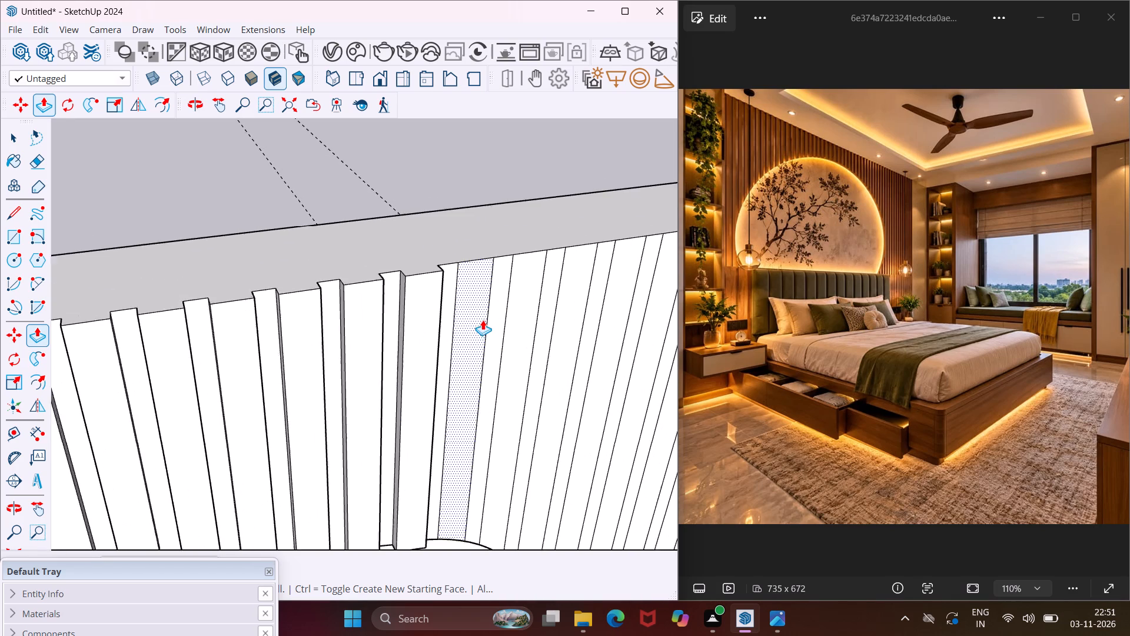
pyautogui.scroll(1, 483, 320)
pyautogui.click(477, 316)
pyautogui.click(431, 326)
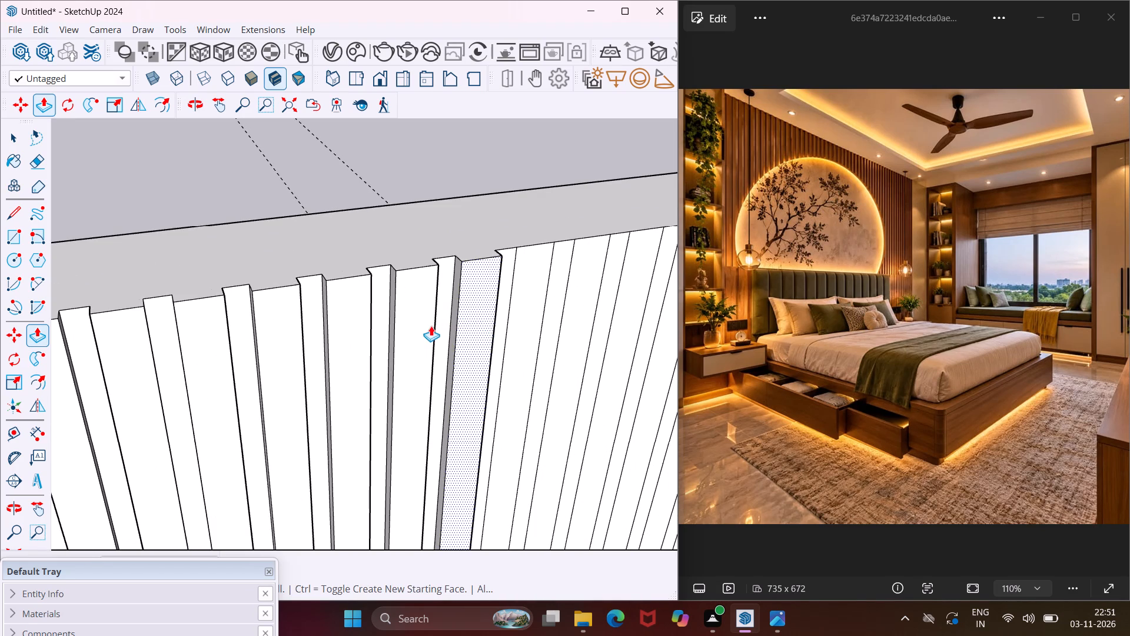
pyautogui.doubleClick(524, 331)
pyautogui.doubleClick(564, 336)
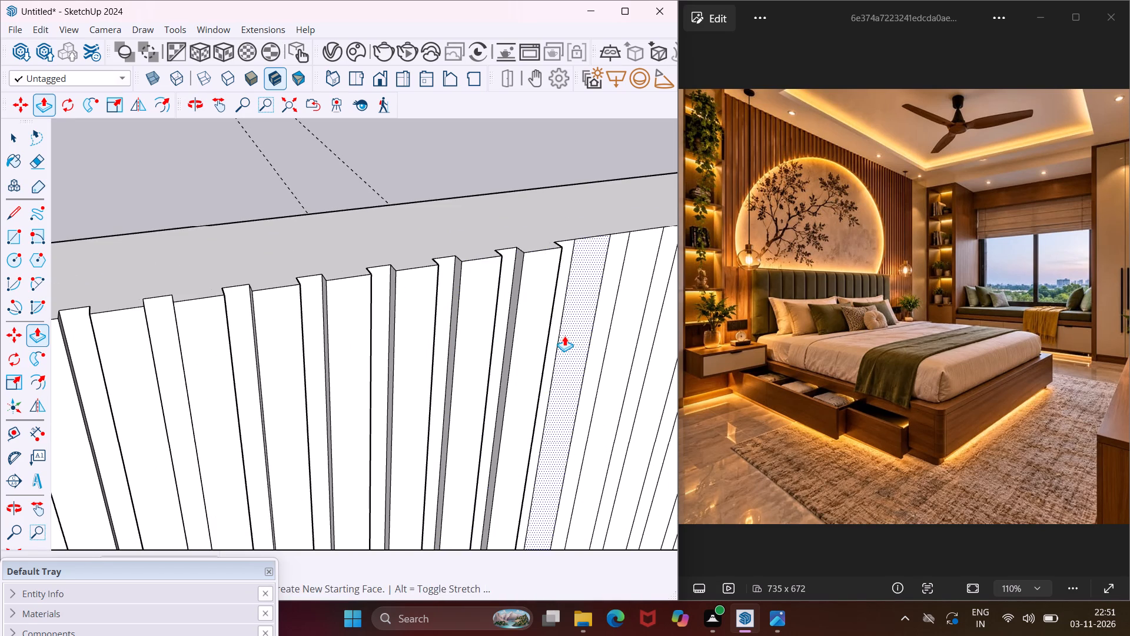
pyautogui.scroll(-4, 425, 337)
pyautogui.scroll(7, 566, 300)
pyautogui.doubleClick(573, 282)
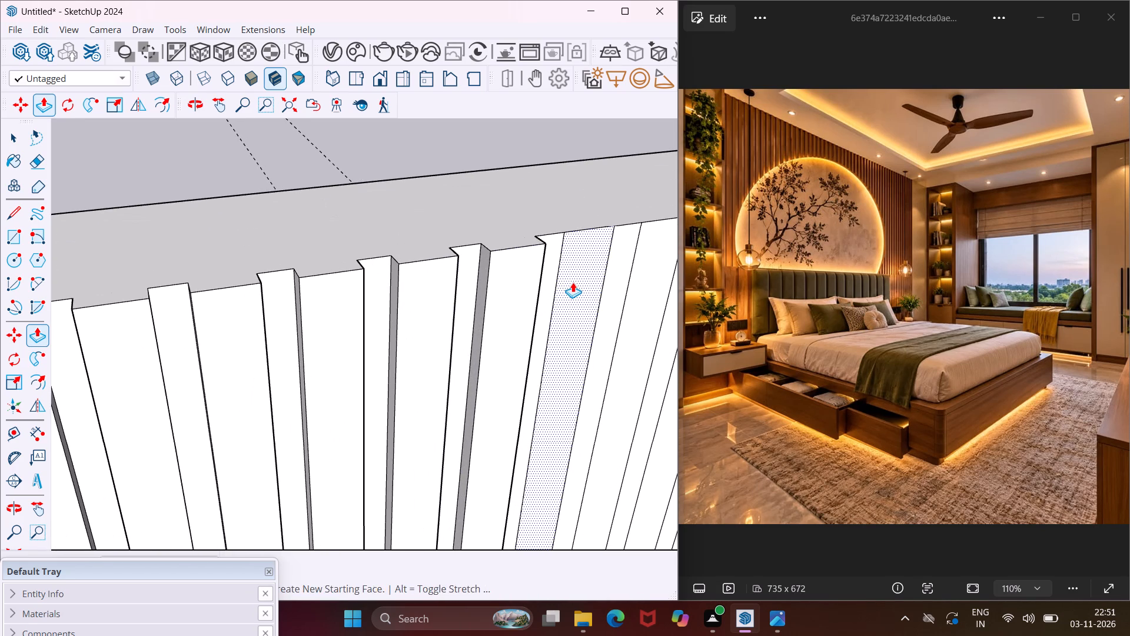
# Apply the same outward Push/Pull to the four wide strips nearest the plain panel at the wall's far end.
pyautogui.scroll(-15, 443, 314)
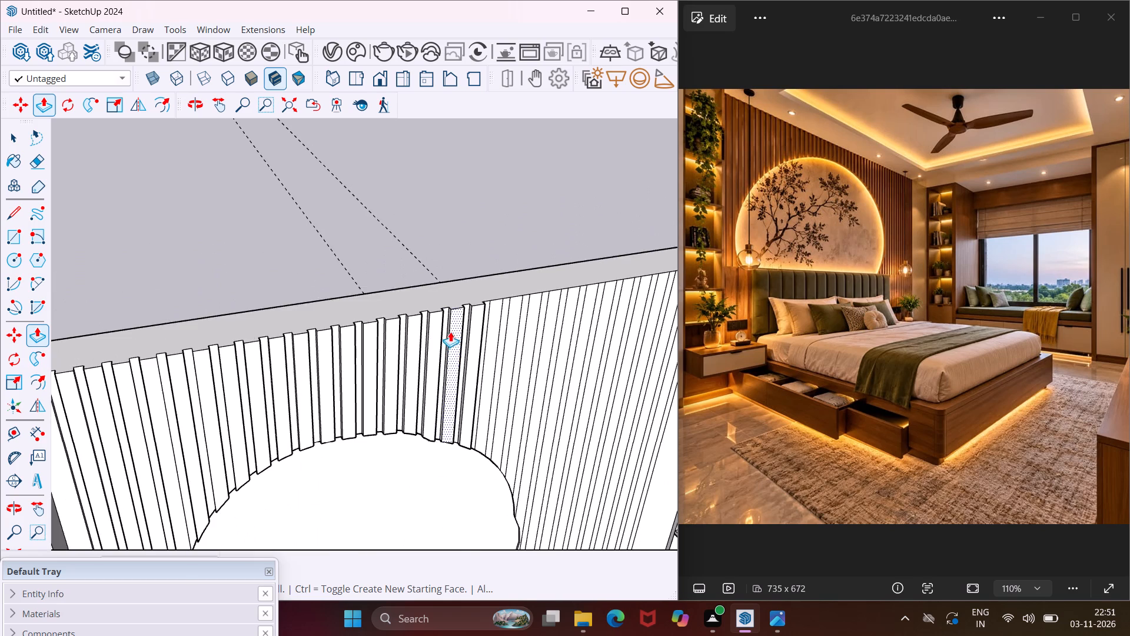
pyautogui.scroll(-8, 450, 332)
pyautogui.scroll(9, 572, 310)
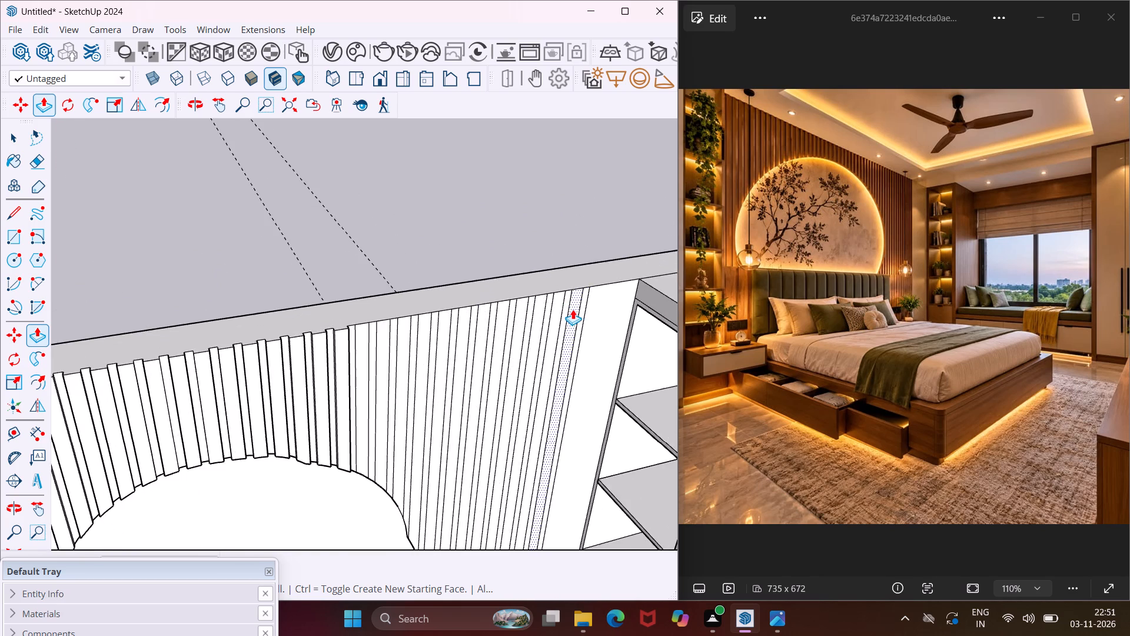
pyautogui.scroll(7, 573, 309)
pyautogui.click(573, 309)
pyautogui.doubleClick(573, 309)
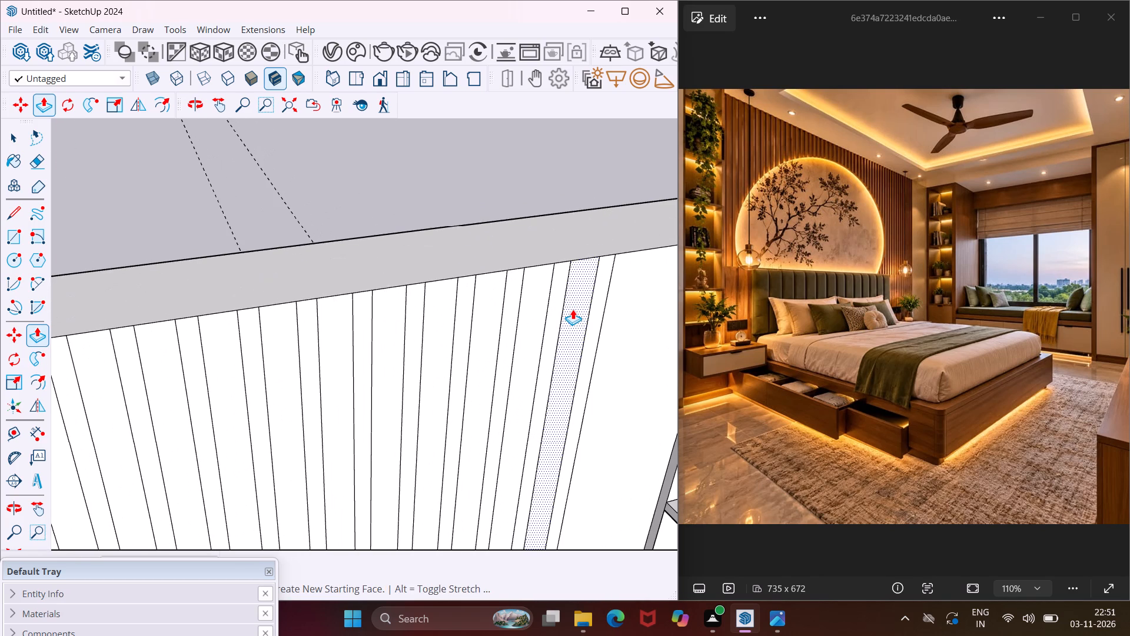
pyautogui.doubleClick(533, 323)
pyautogui.doubleClick(475, 339)
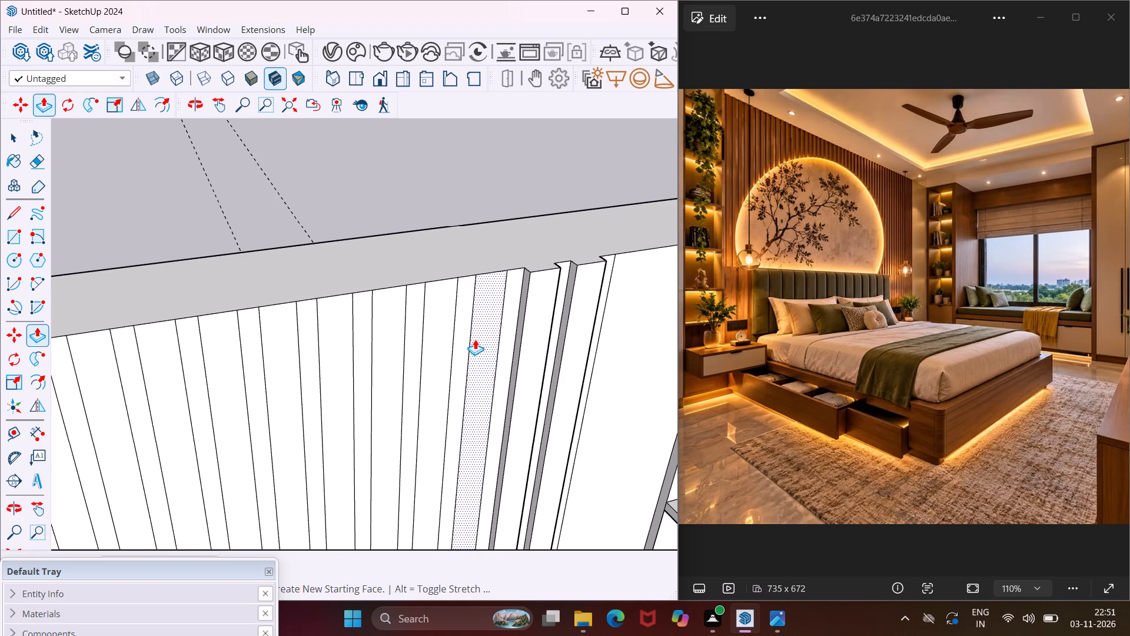
pyautogui.doubleClick(440, 360)
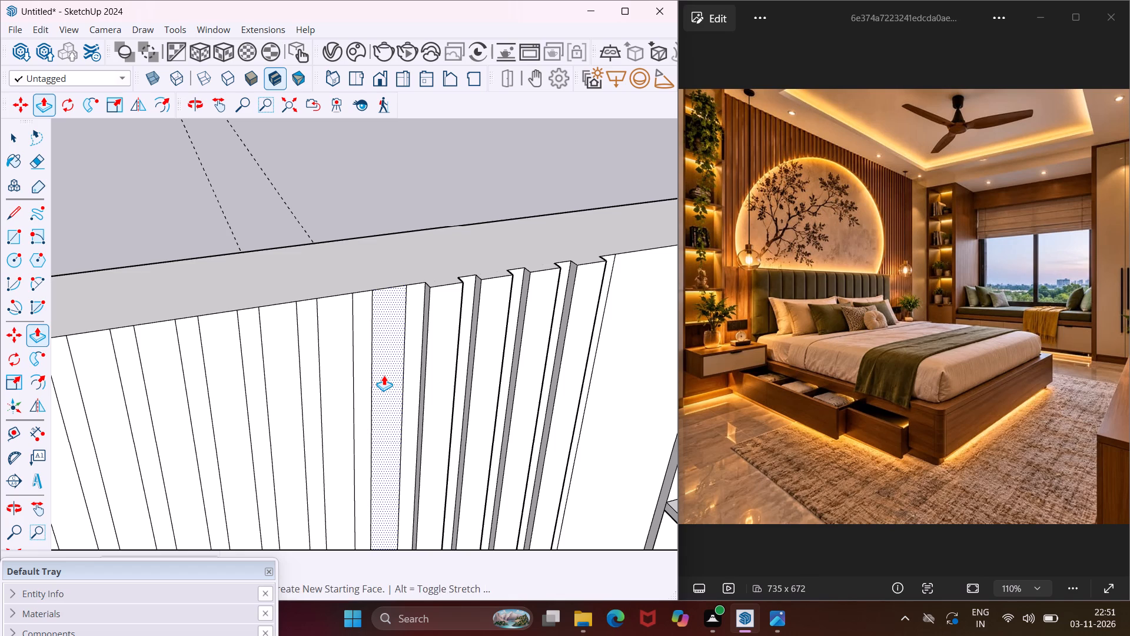
# Repeat the outward Push/Pull on the remaining wide strips from there back toward the side of the rounded recess.
pyautogui.doubleClick(384, 375)
pyautogui.doubleClick(342, 383)
pyautogui.doubleClick(283, 400)
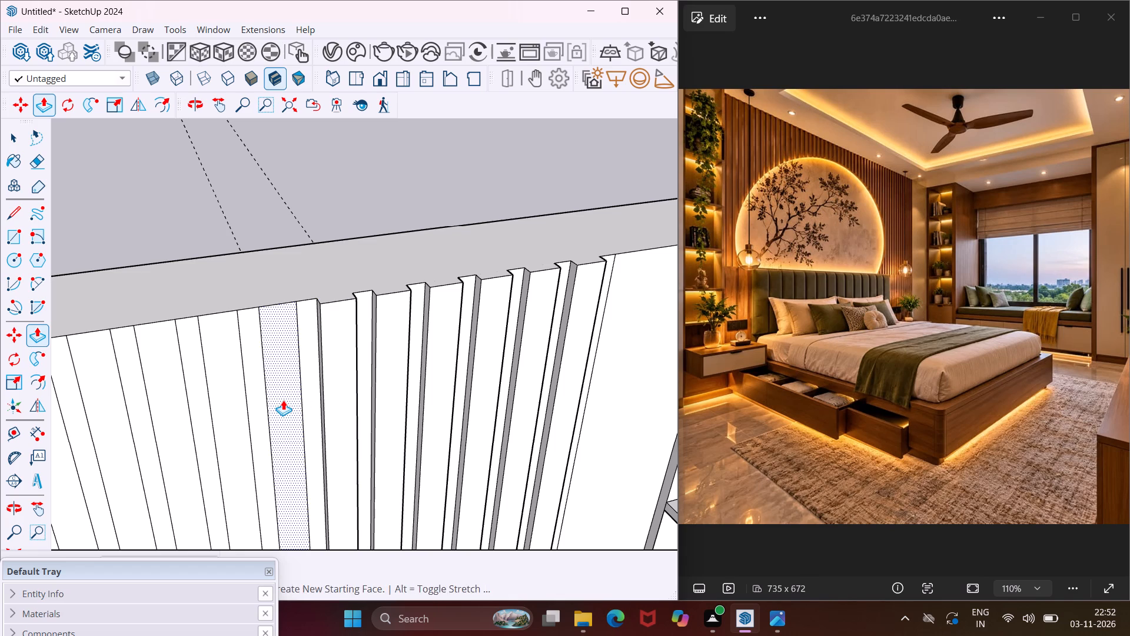
pyautogui.doubleClick(232, 420)
pyautogui.doubleClick(186, 434)
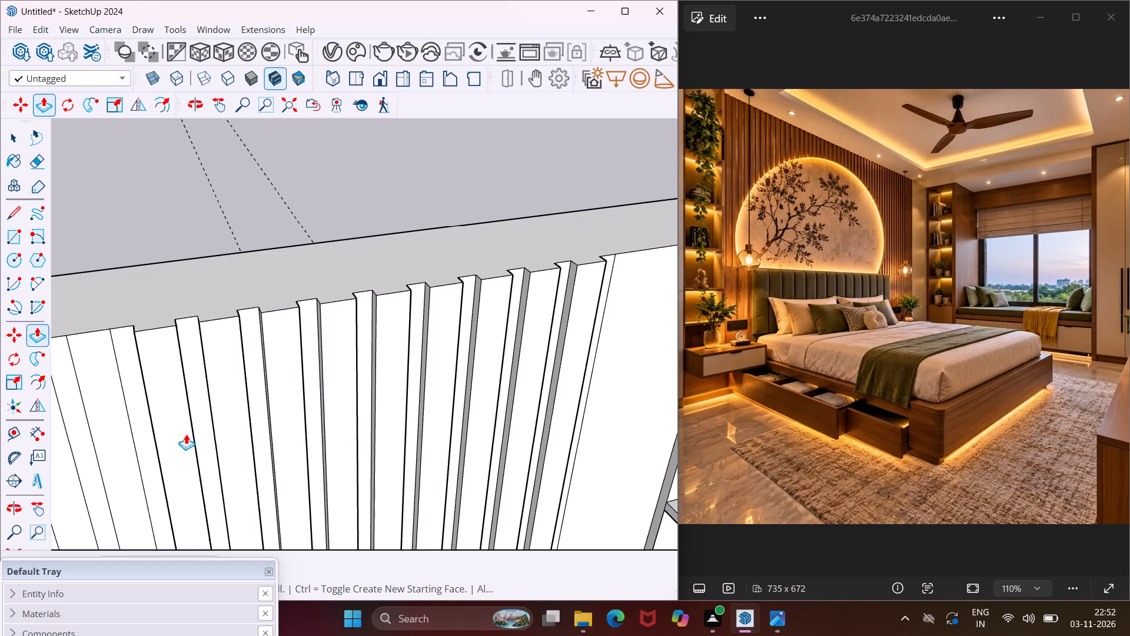
pyautogui.doubleClick(129, 468)
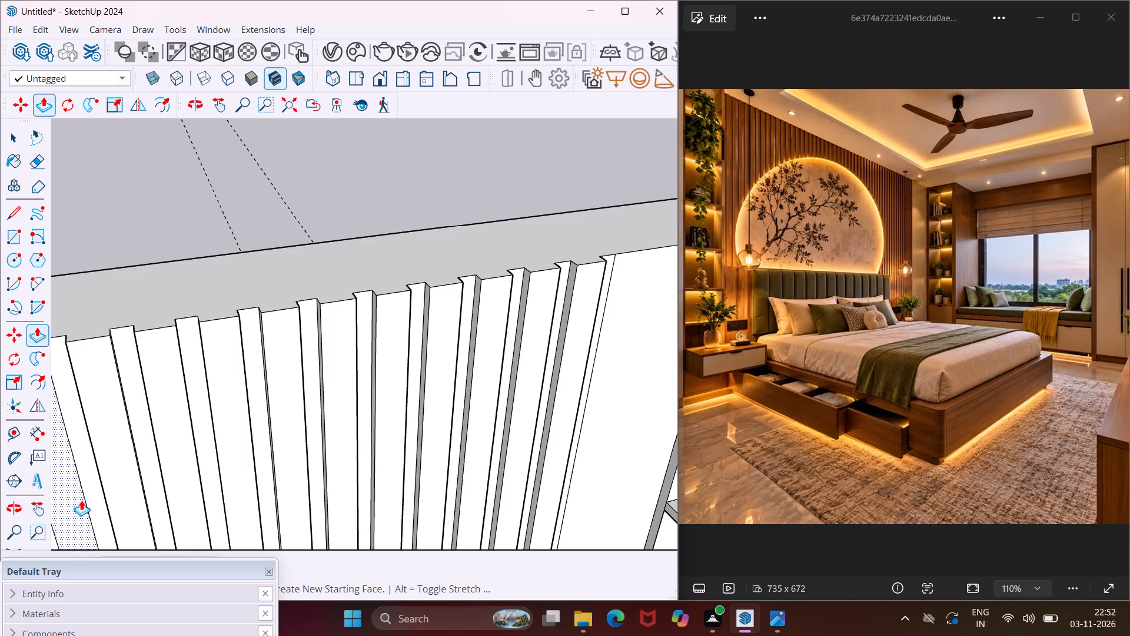
pyautogui.doubleClick(81, 500)
pyautogui.scroll(-9, 137, 457)
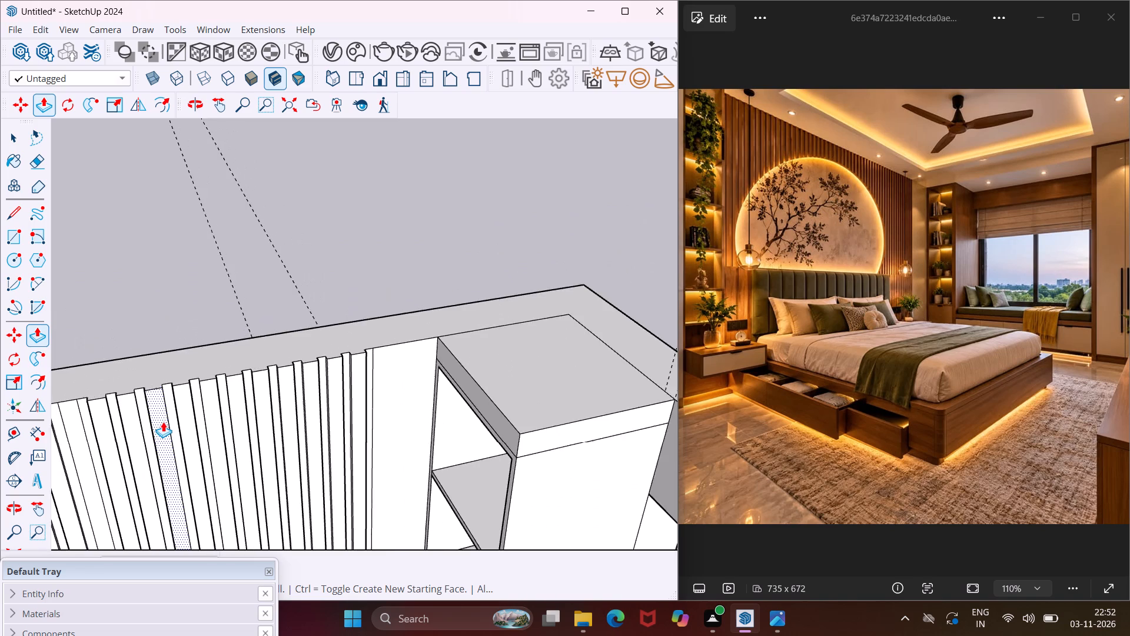
pyautogui.scroll(-6, 163, 420)
pyautogui.scroll(8, 111, 426)
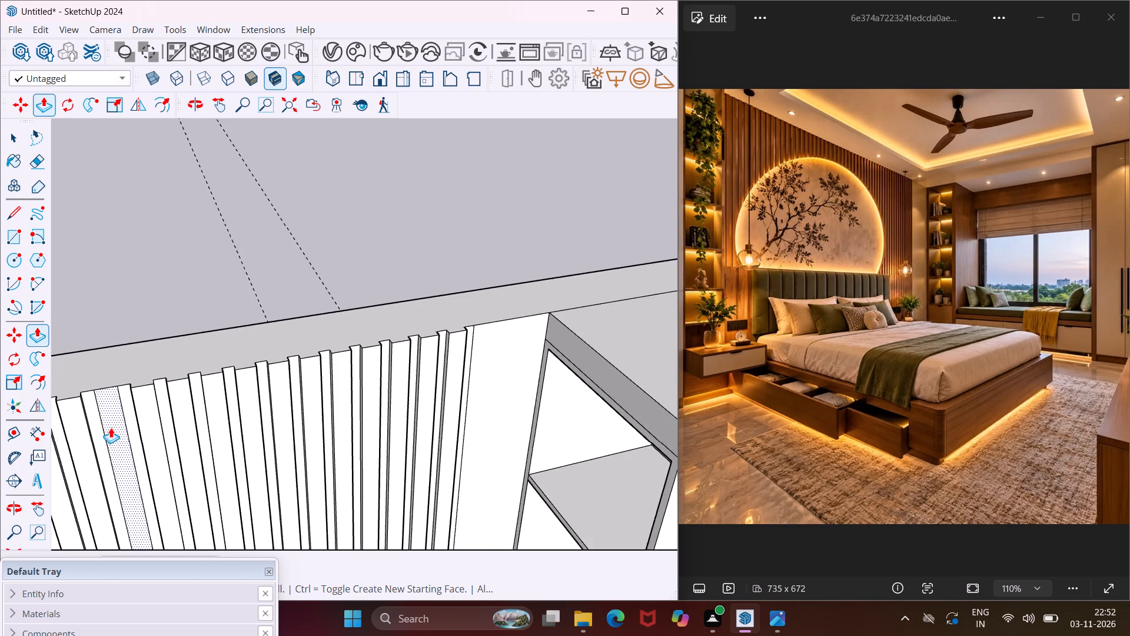
pyautogui.scroll(3, 111, 428)
pyautogui.doubleClick(111, 428)
# Pull the wide strips below the rounded recess outward by the same depth, starting at its lower corner on the tall-shelf side.
pyautogui.scroll(-5, 165, 334)
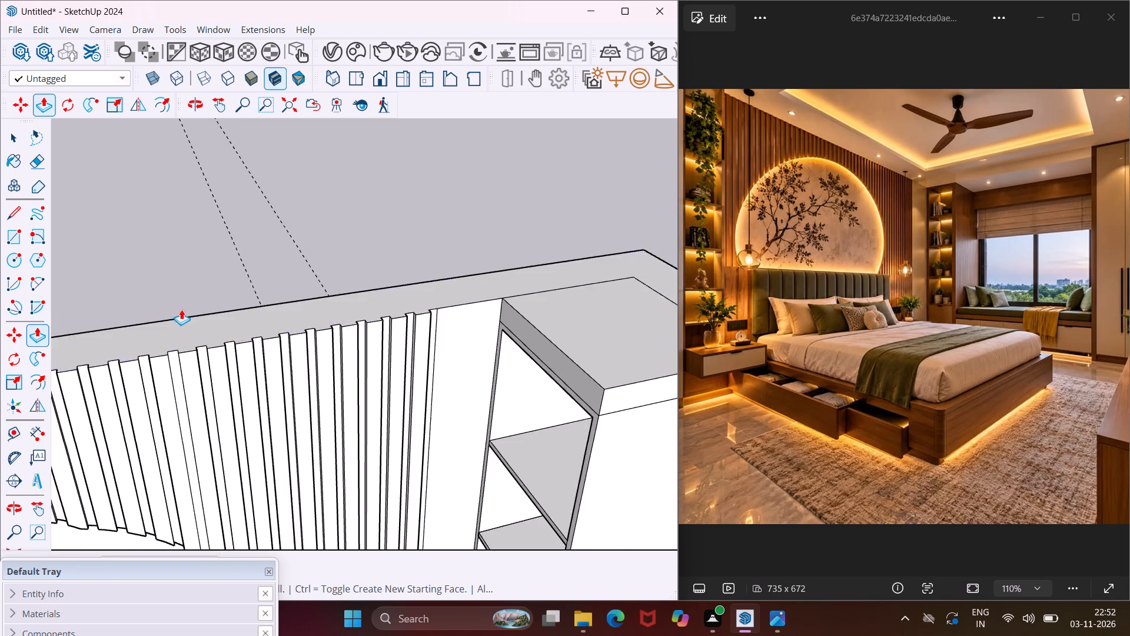
pyautogui.scroll(-16, 181, 309)
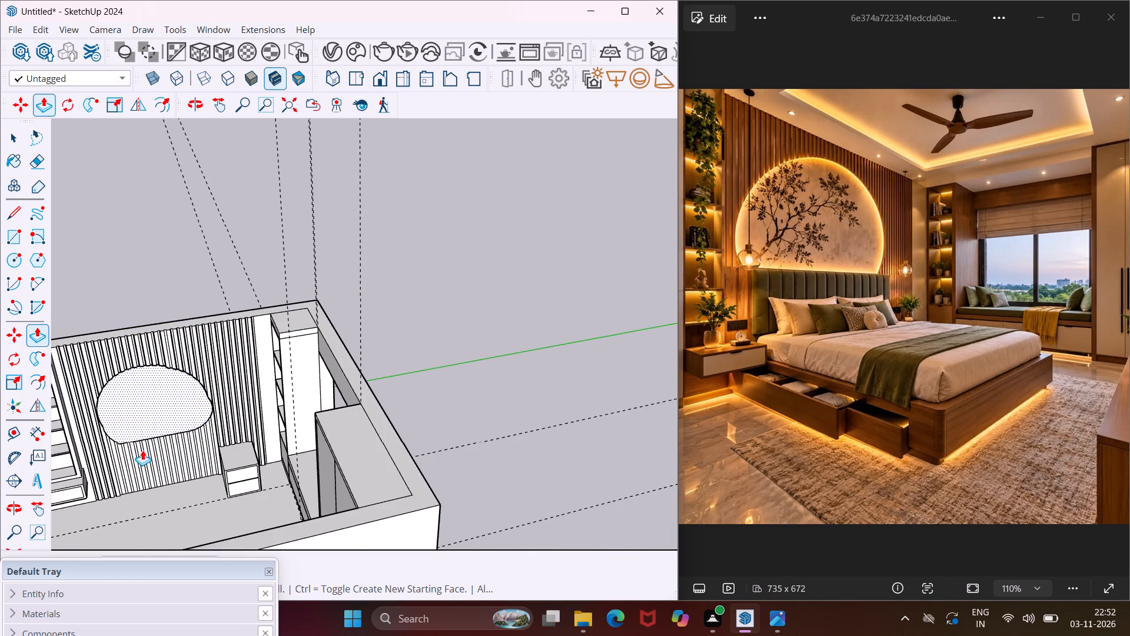
pyautogui.scroll(18, 129, 462)
pyautogui.scroll(5, 111, 474)
pyautogui.scroll(-5, 153, 459)
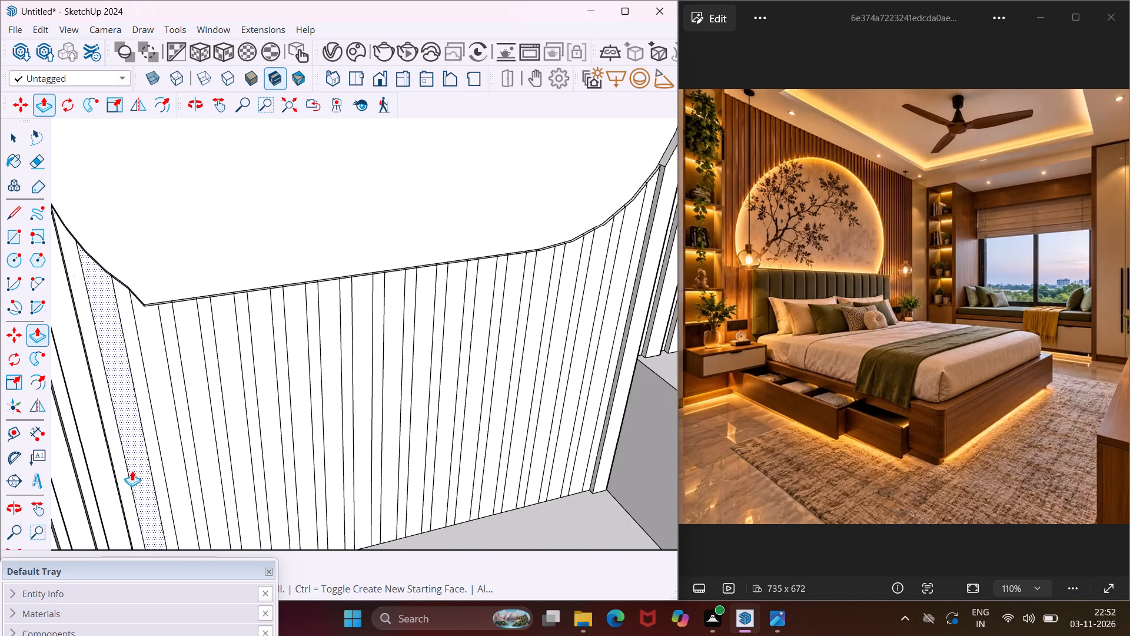
pyautogui.doubleClick(137, 471)
pyautogui.doubleClick(172, 472)
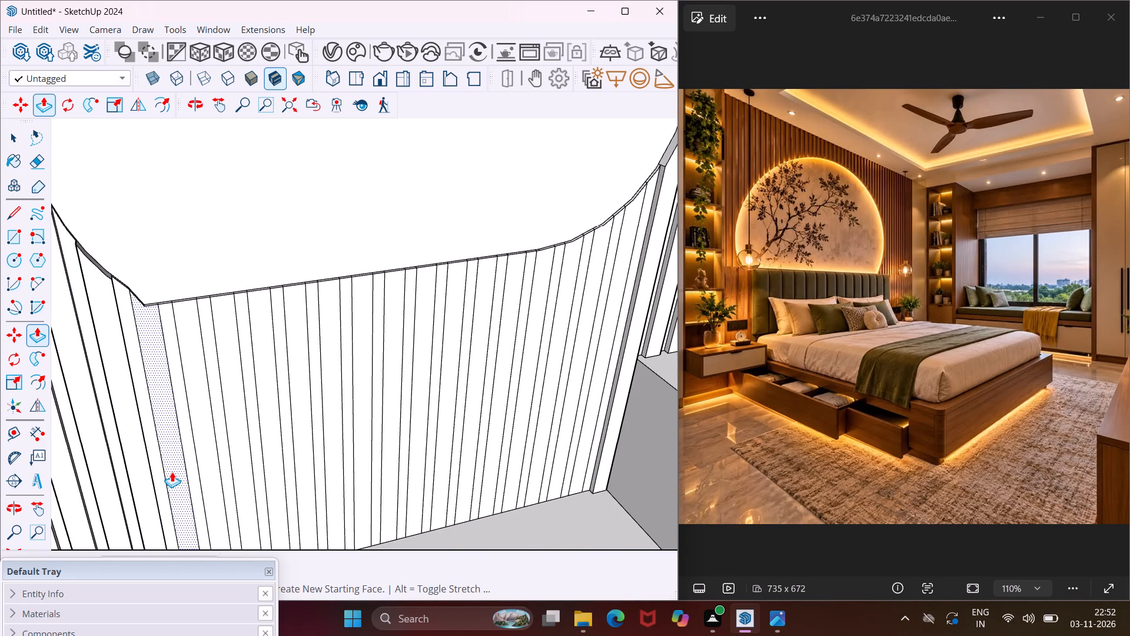
pyautogui.scroll(3, 205, 478)
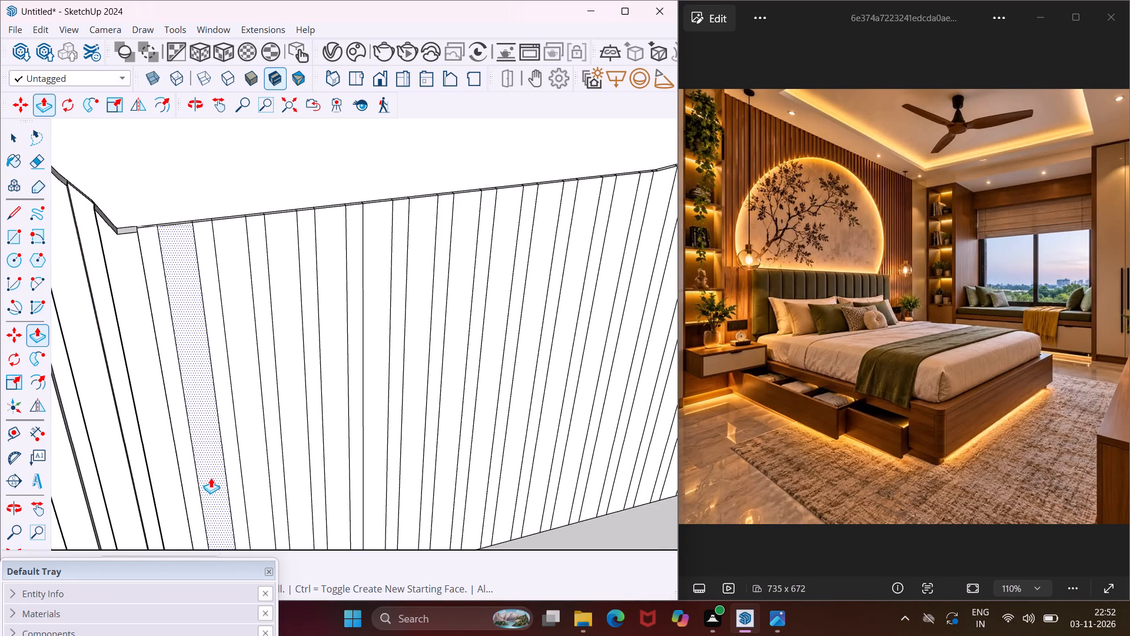
pyautogui.doubleClick(211, 478)
pyautogui.doubleClick(258, 479)
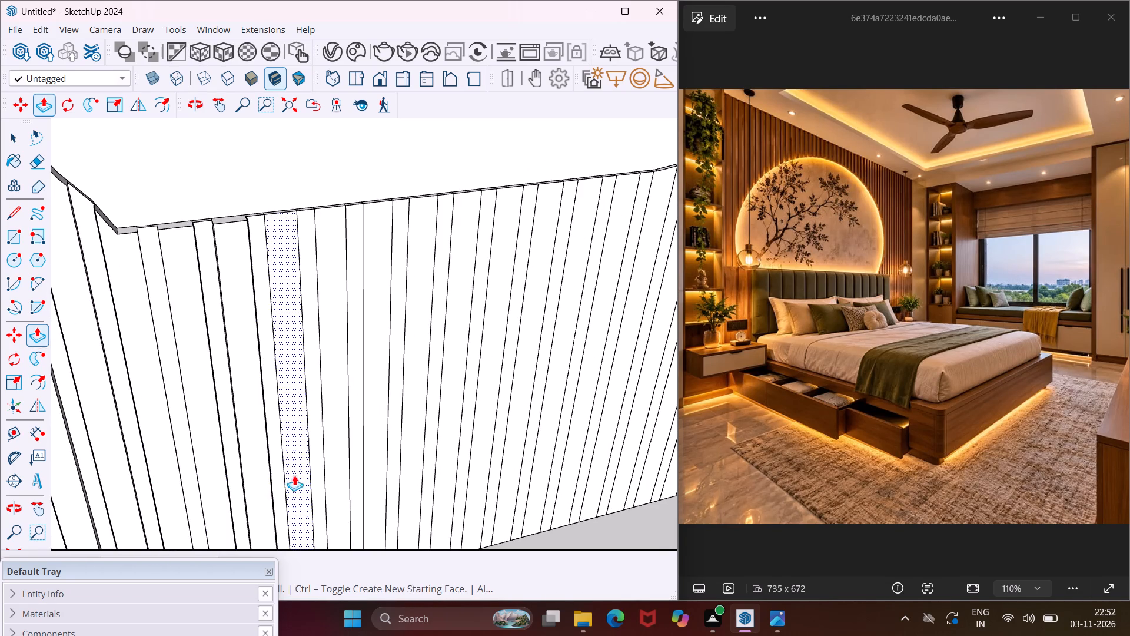
pyautogui.doubleClick(295, 475)
pyautogui.doubleClick(341, 471)
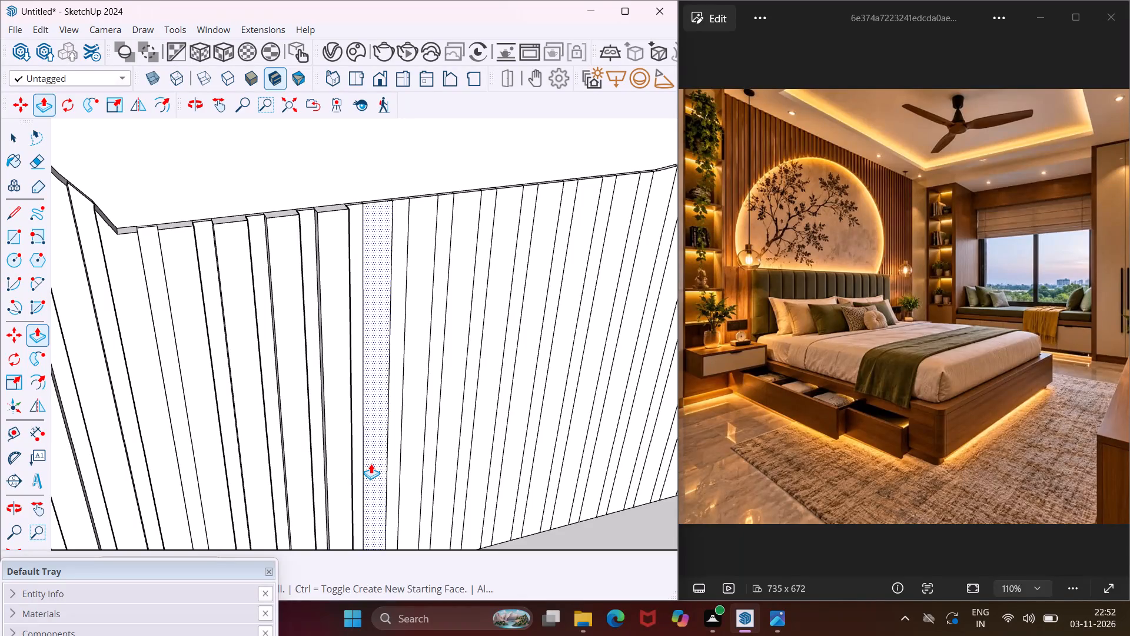
pyautogui.doubleClick(371, 463)
# Continue the same outward Push/Pull on the wide strips below the middle of the recess, moving toward the bedside cabinet.
pyautogui.scroll(-4, 285, 471)
pyautogui.scroll(6, 378, 458)
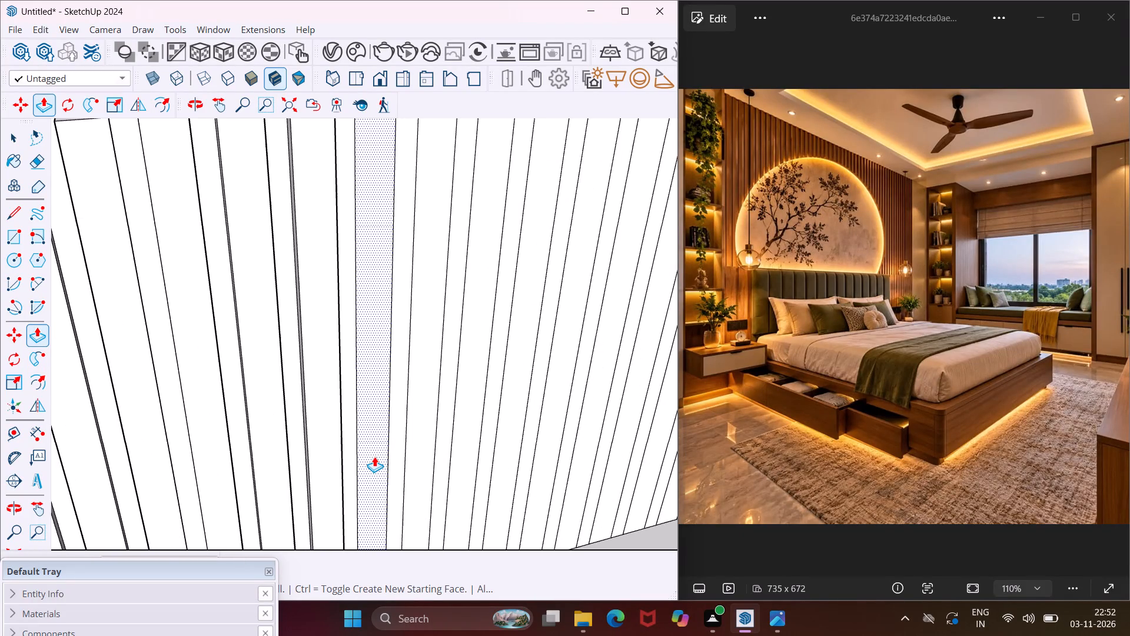
pyautogui.doubleClick(374, 456)
pyautogui.doubleClick(414, 461)
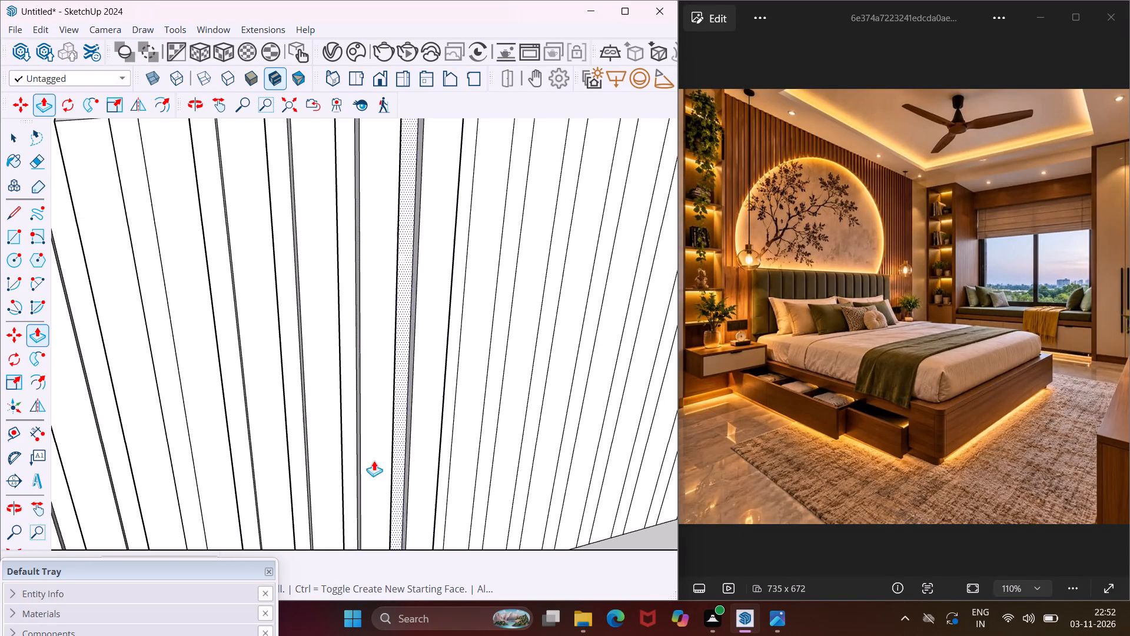
pyautogui.scroll(-4, 303, 458)
pyautogui.scroll(6, 439, 456)
pyautogui.doubleClick(410, 448)
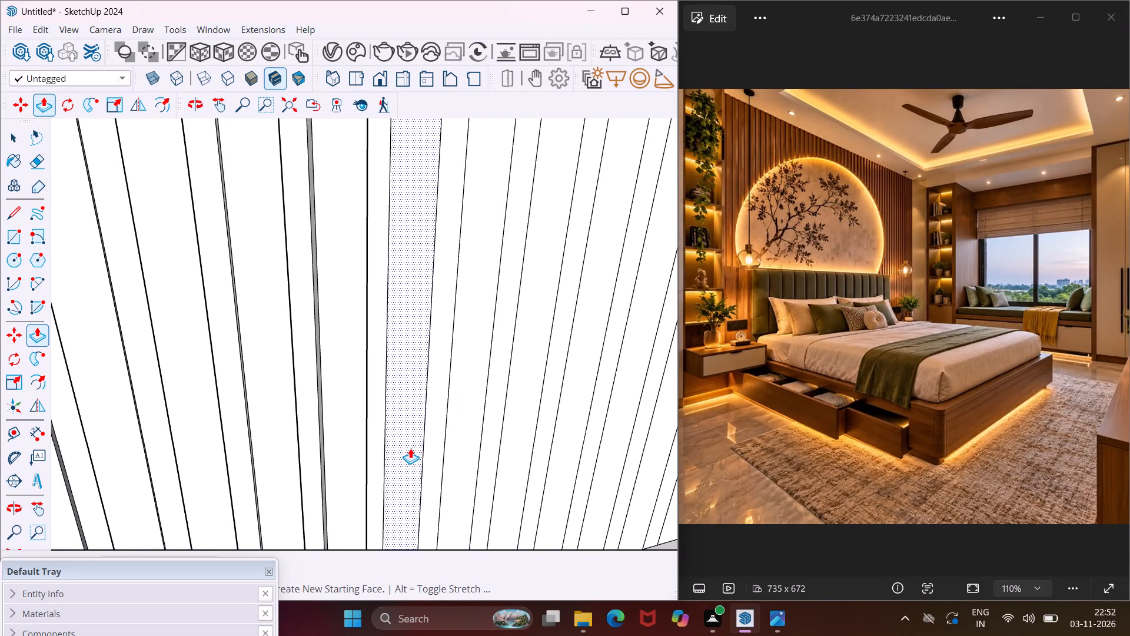
pyautogui.doubleClick(456, 451)
pyautogui.scroll(-3, 331, 462)
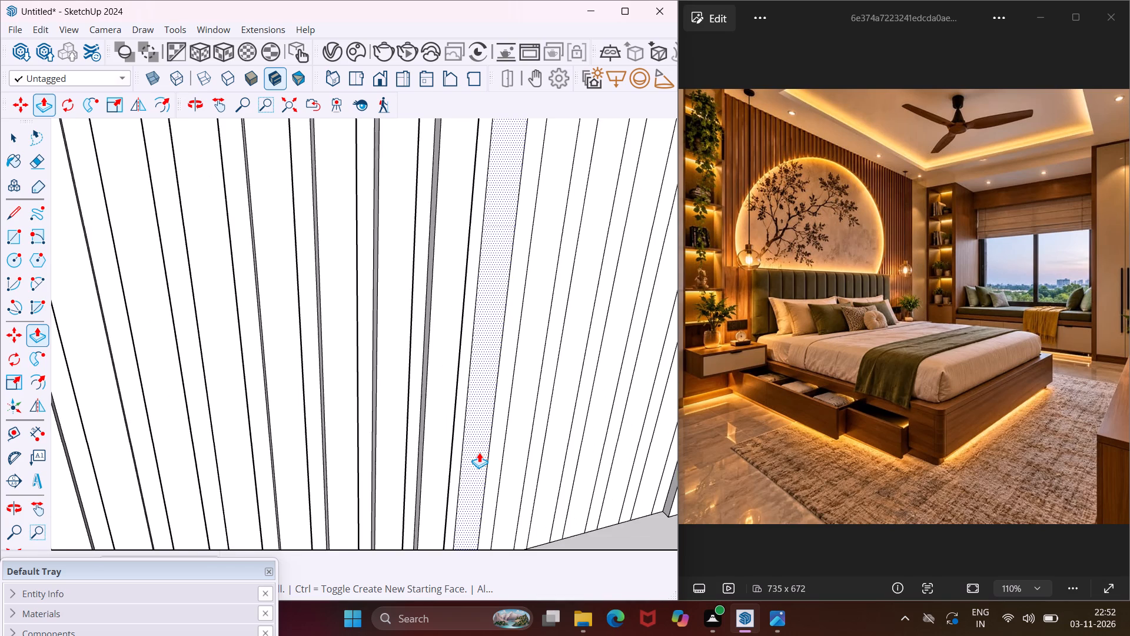
pyautogui.scroll(3, 479, 452)
pyautogui.doubleClick(479, 452)
pyautogui.scroll(-4, 345, 463)
pyautogui.scroll(4, 495, 436)
pyautogui.doubleClick(481, 437)
pyautogui.doubleClick(523, 442)
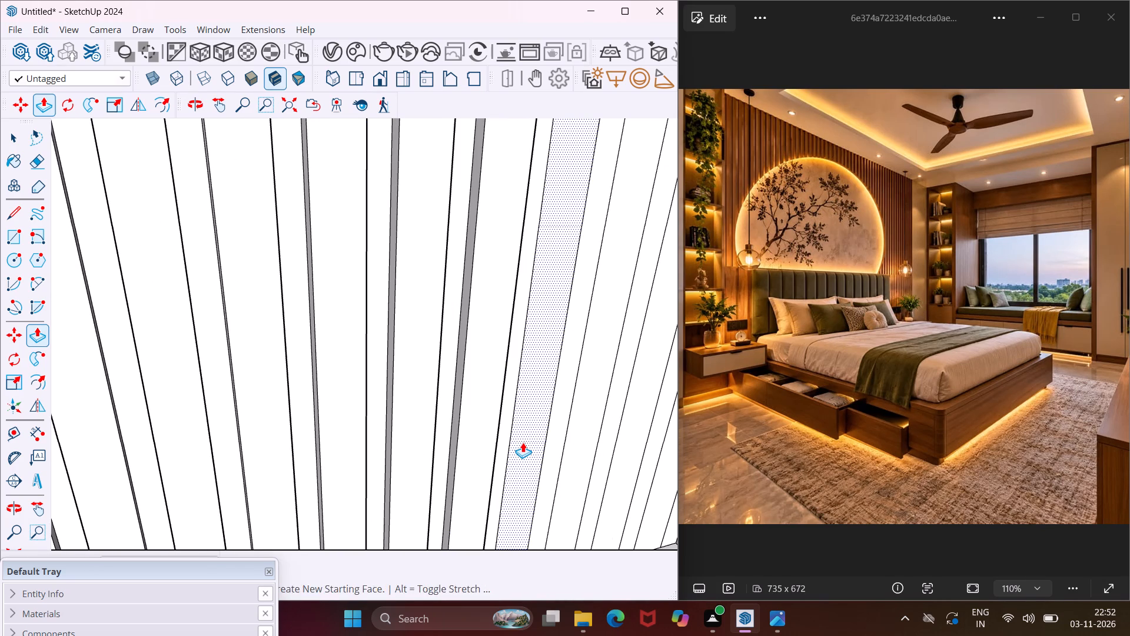
# Pull out the last flat wide strips below the recess near the bedside cabinet by the same depth, completing the slatted wall.
pyautogui.scroll(-3, 389, 448)
pyautogui.scroll(5, 498, 435)
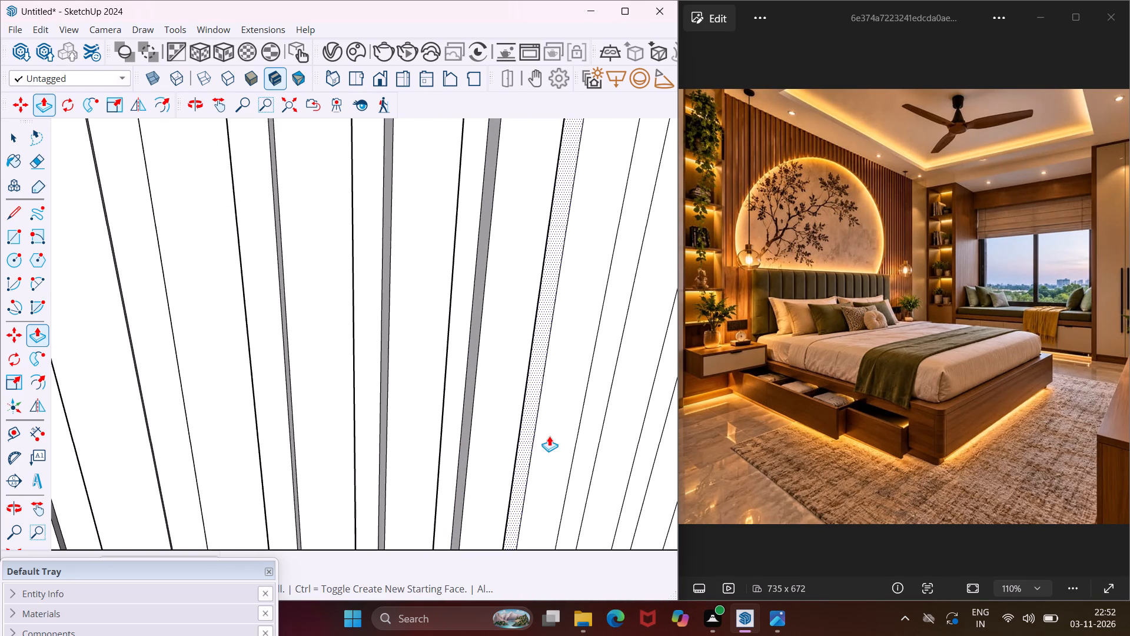
pyautogui.doubleClick(550, 436)
pyautogui.scroll(-4, 381, 442)
pyautogui.scroll(3, 546, 465)
pyautogui.doubleClick(546, 465)
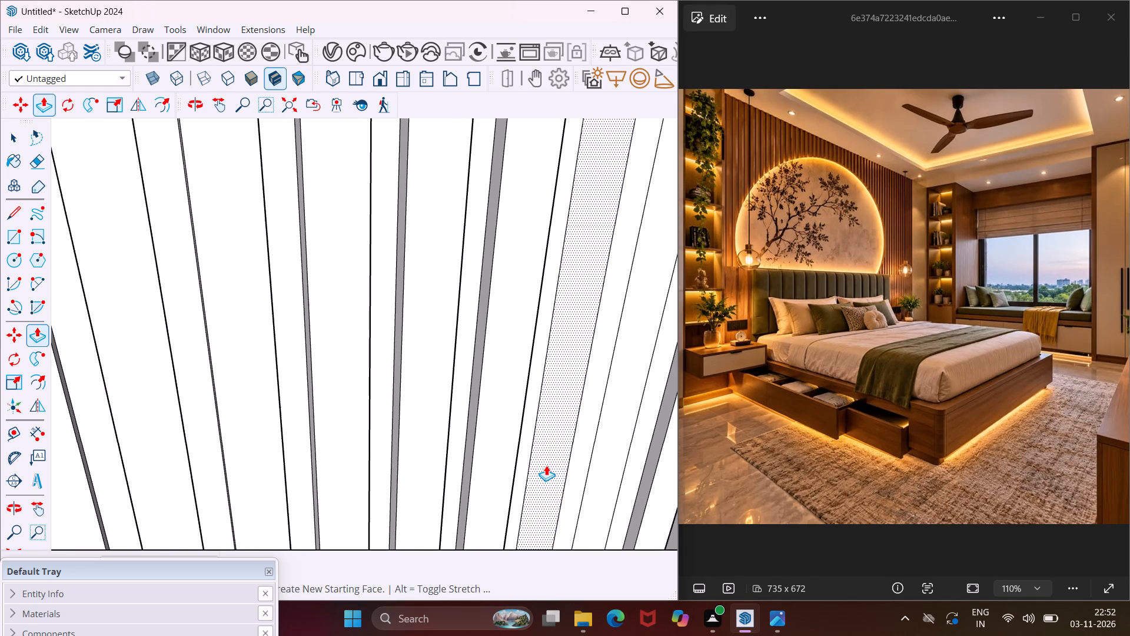
pyautogui.doubleClick(606, 461)
pyautogui.scroll(-3, 437, 476)
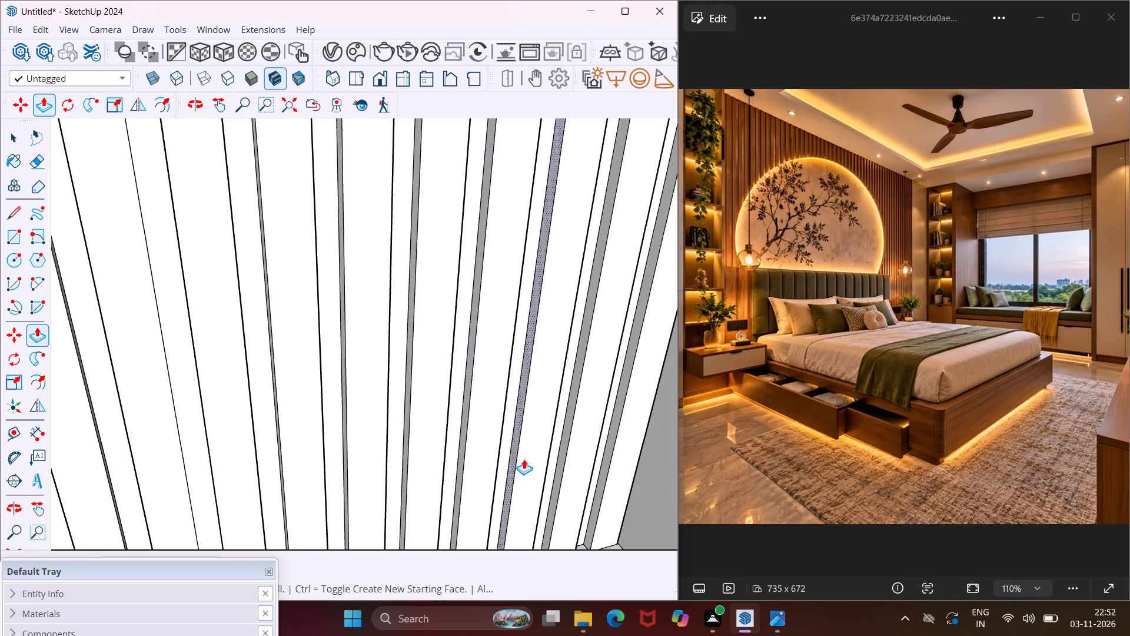
pyautogui.moveTo(517, 456); pyautogui.dragTo(525, 517, button='middle')
pyautogui.scroll(-2, 566, 484)
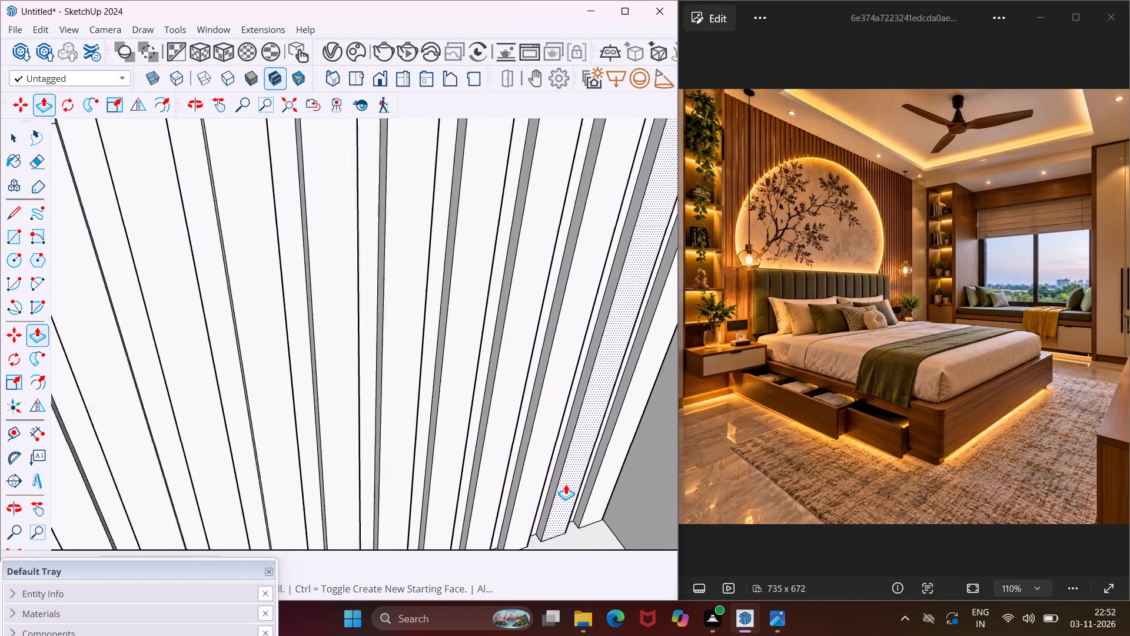
pyautogui.scroll(-15, 566, 484)
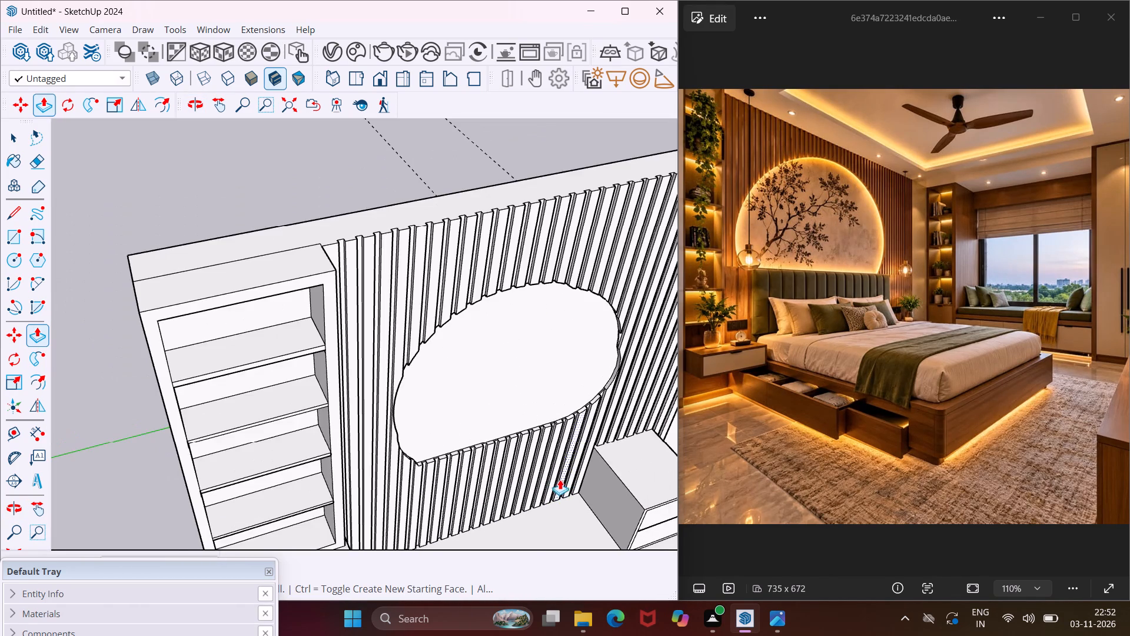
# Inspect the slatted bed wall, then the whole room including the shelves, window opening and wardrobe.
pyautogui.scroll(-9, 553, 478)
pyautogui.moveTo(570, 475); pyautogui.dragTo(488, 439, button='middle')
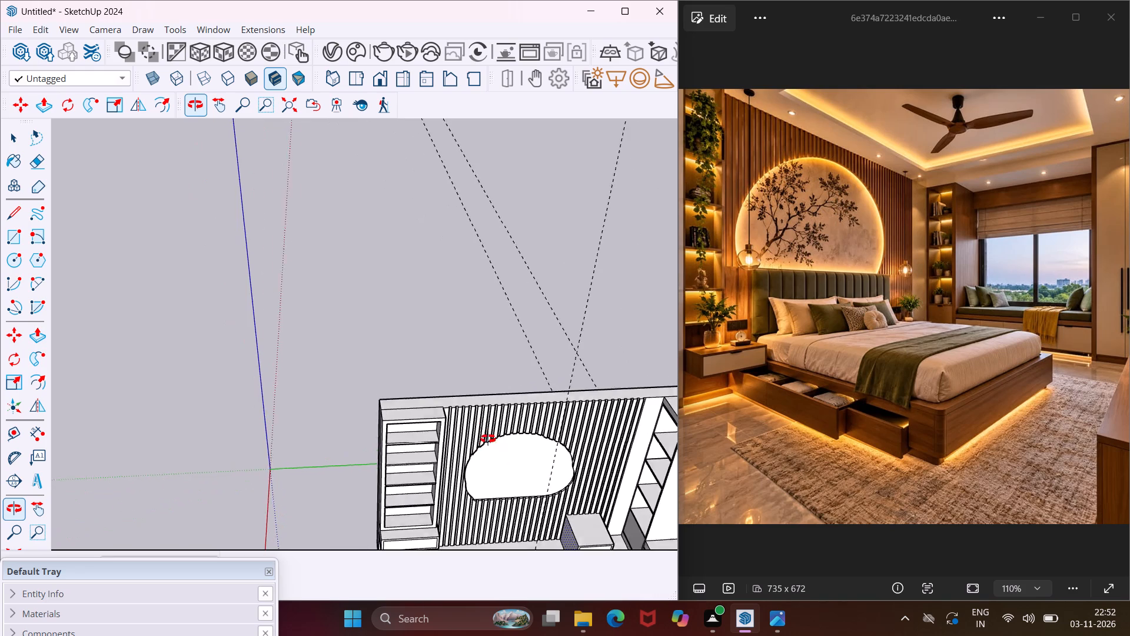
pyautogui.moveTo(488, 439); pyautogui.dragTo(491, 367, button='middle')
pyautogui.press('Escape')
pyautogui.press('space')
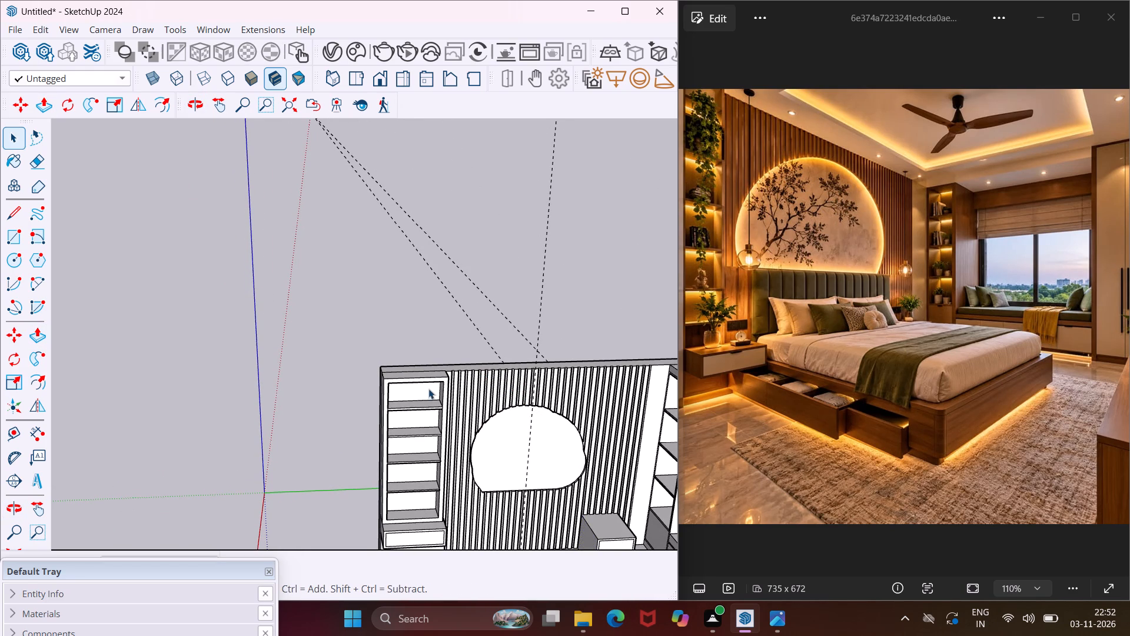
pyautogui.scroll(-6, 417, 294)
pyautogui.moveTo(402, 391); pyautogui.dragTo(496, 421, button='middle')
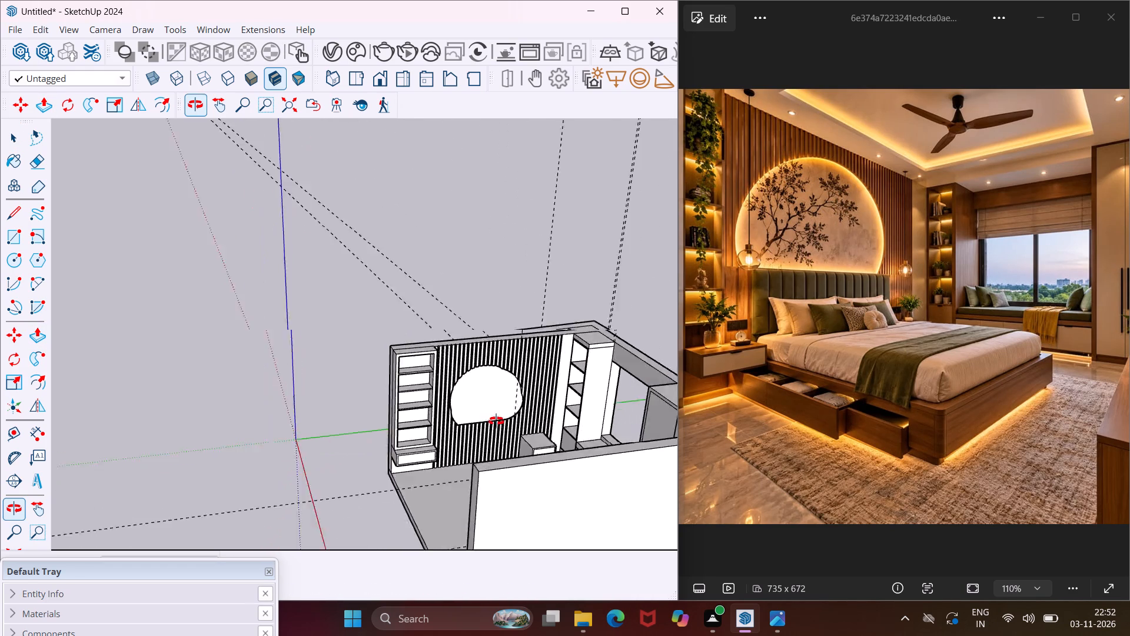
pyautogui.moveTo(496, 421); pyautogui.dragTo(641, 453, button='middle')
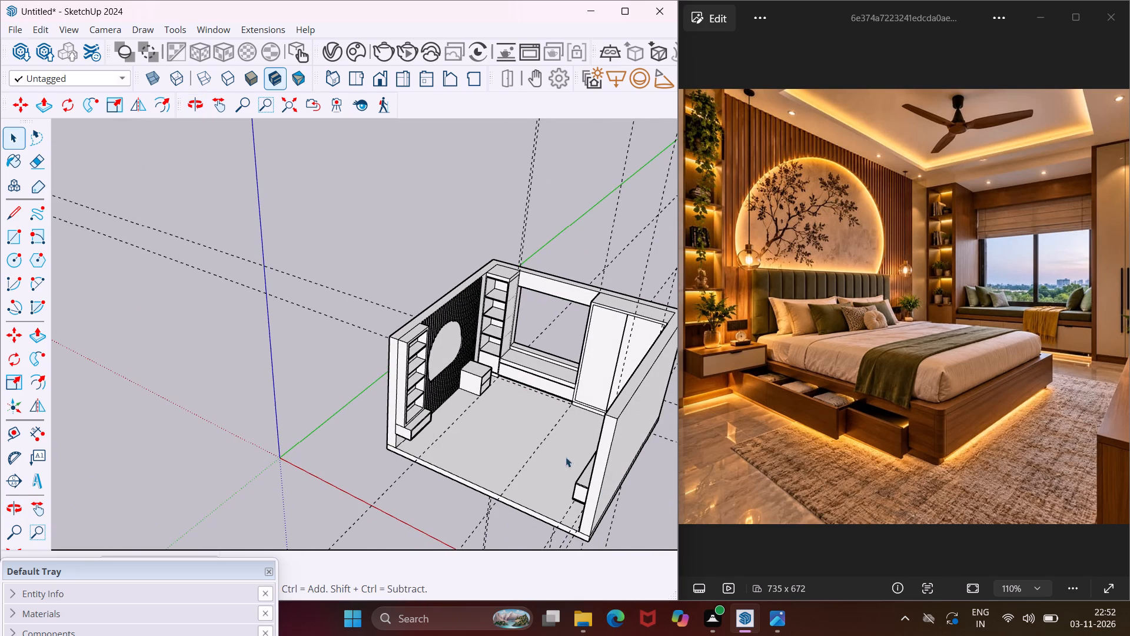
pyautogui.scroll(2, 555, 449)
pyautogui.moveTo(555, 449); pyautogui.dragTo(630, 458, button='middle')
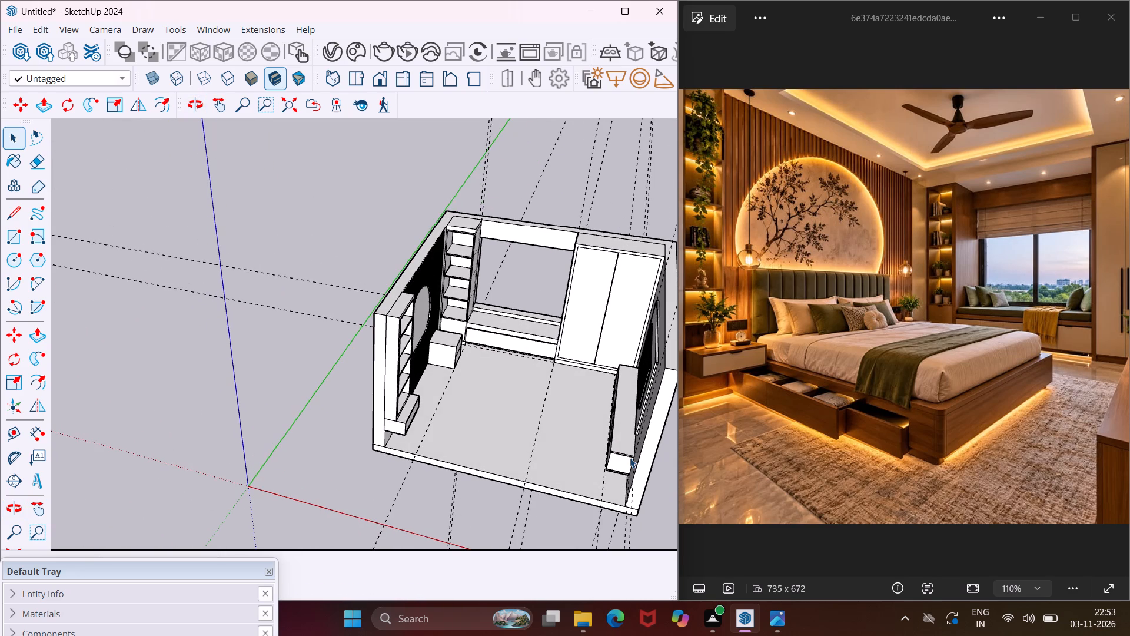
pyautogui.scroll(4, 552, 370)
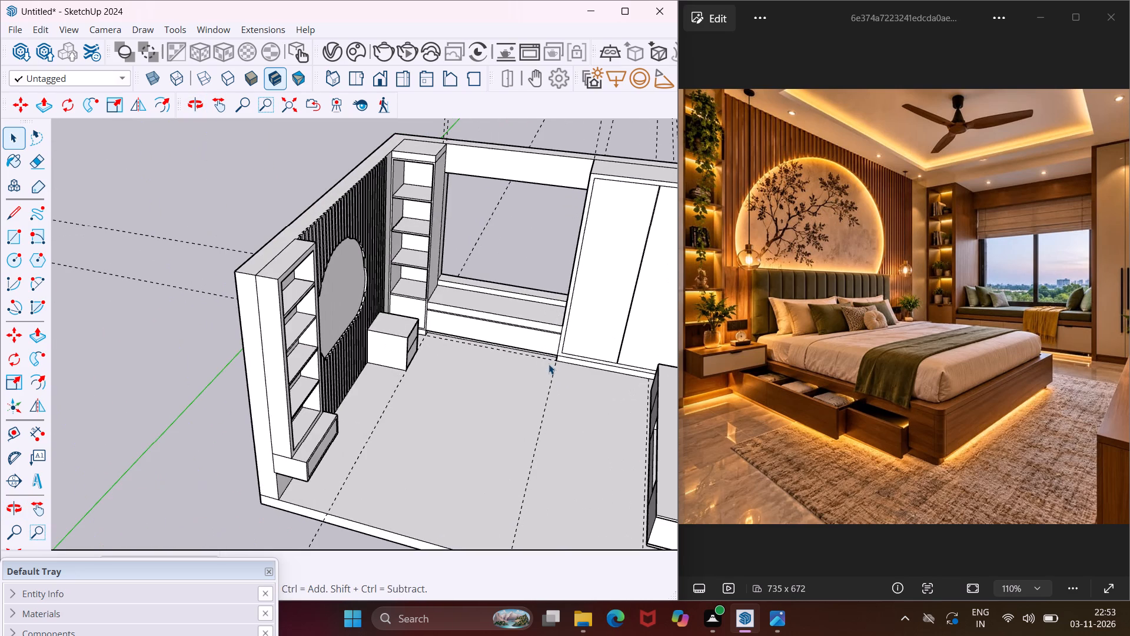
# Search the 3D Warehouse for "wimdow" models.
pyautogui.click(200, 30)
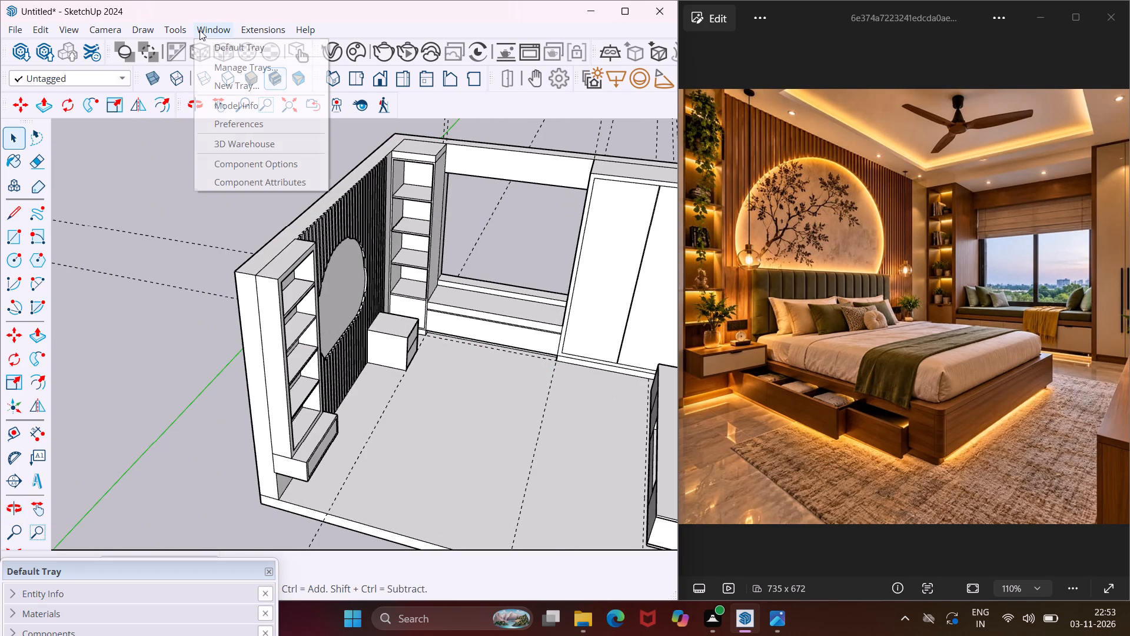
pyautogui.click(244, 135)
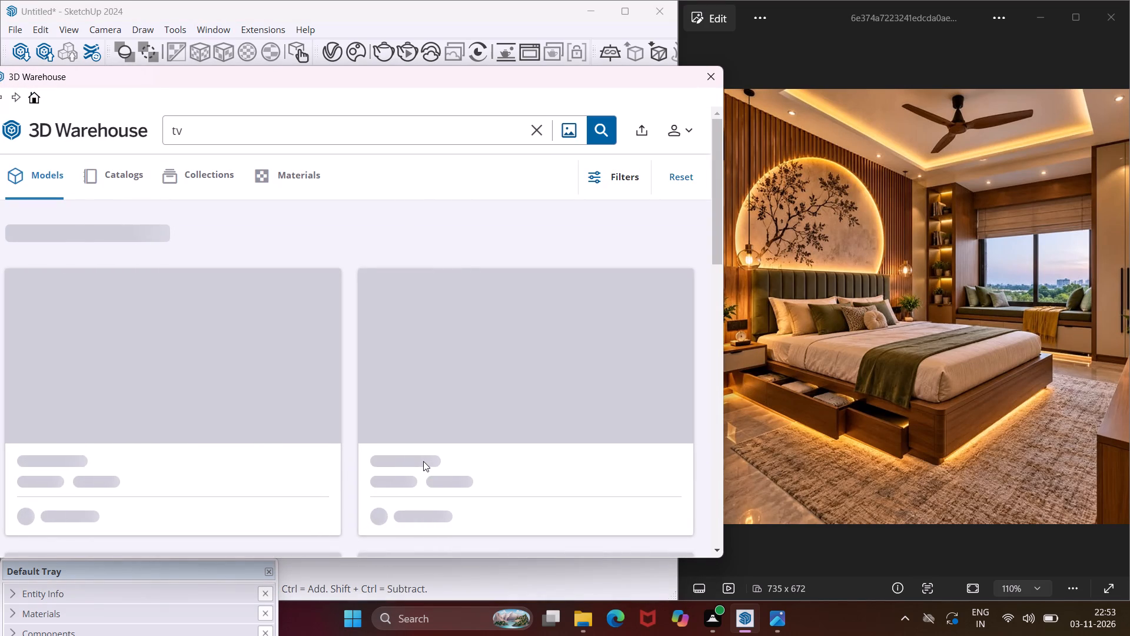
pyautogui.click(222, 138)
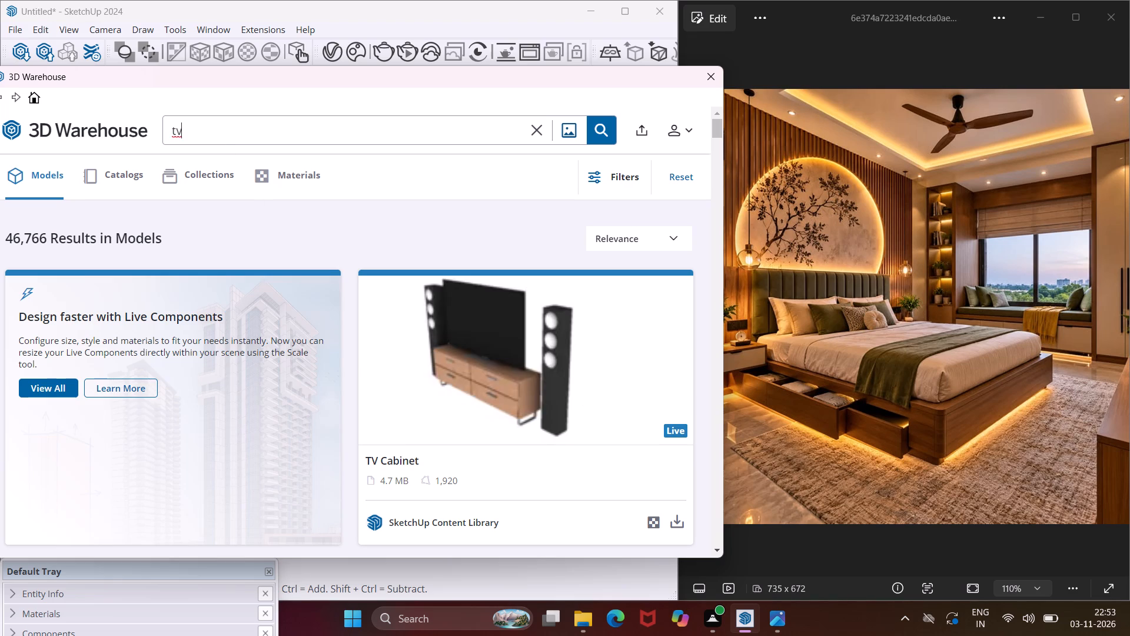
pyautogui.press('BackSpace')
pyautogui.press('BackSpace')
pyautogui.write('wi')
pyautogui.press('m')
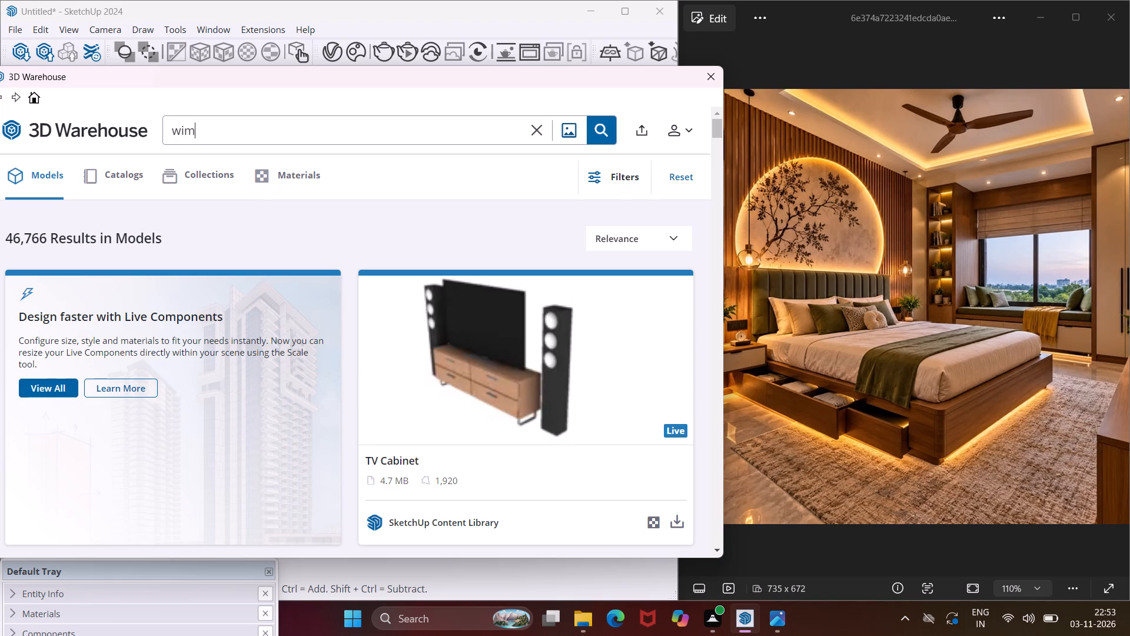
pyautogui.write('do')
pyautogui.press('w')
pyautogui.press('Return')
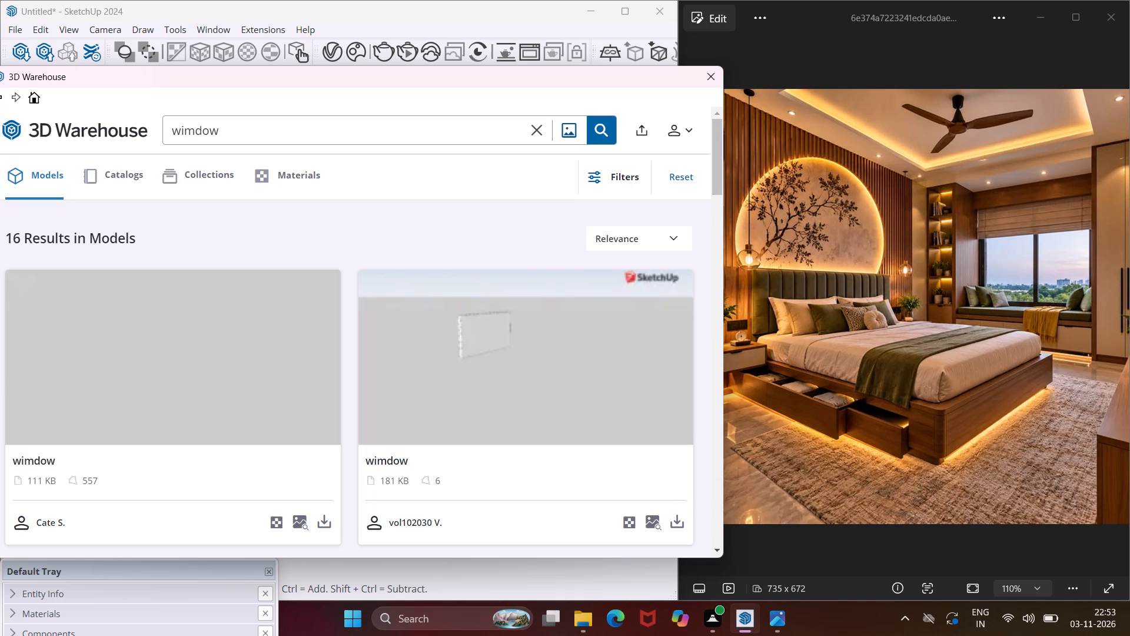
# Look through the "wimdow" search results for a window model suited to the bedroom's window opening.
pyautogui.scroll(-12, 268, 317)
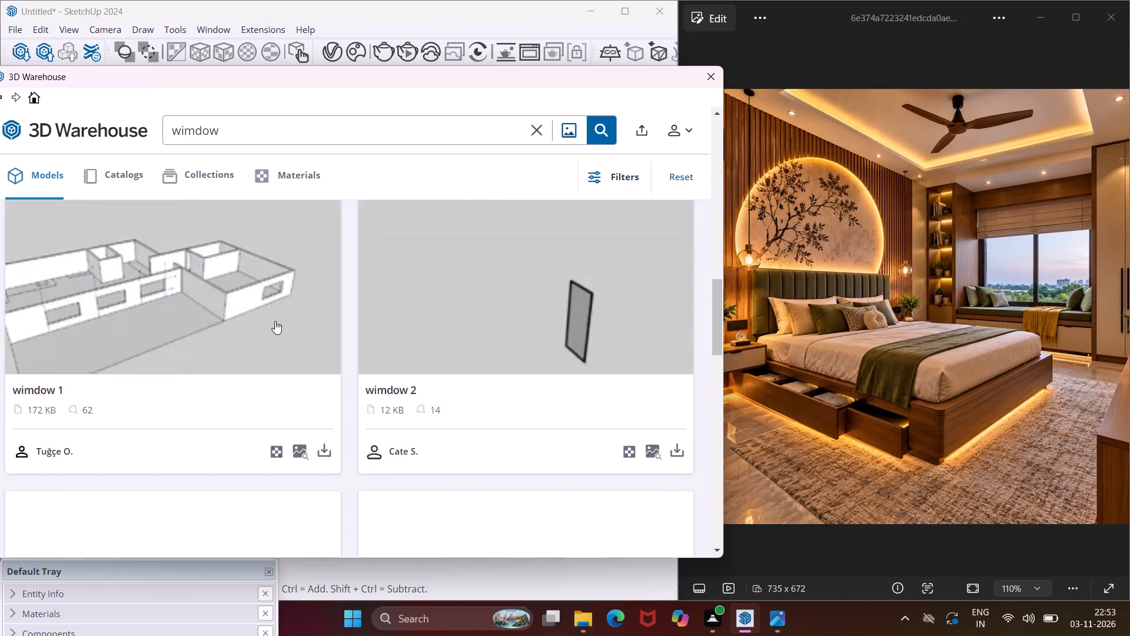
pyautogui.scroll(-12, 275, 321)
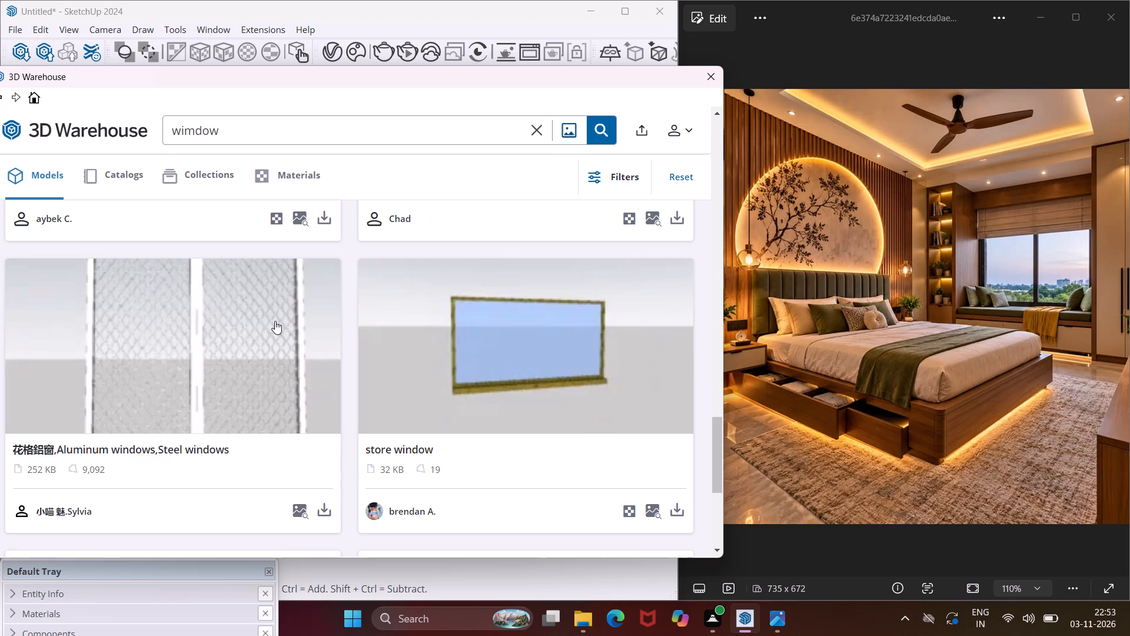
pyautogui.scroll(-10, 275, 321)
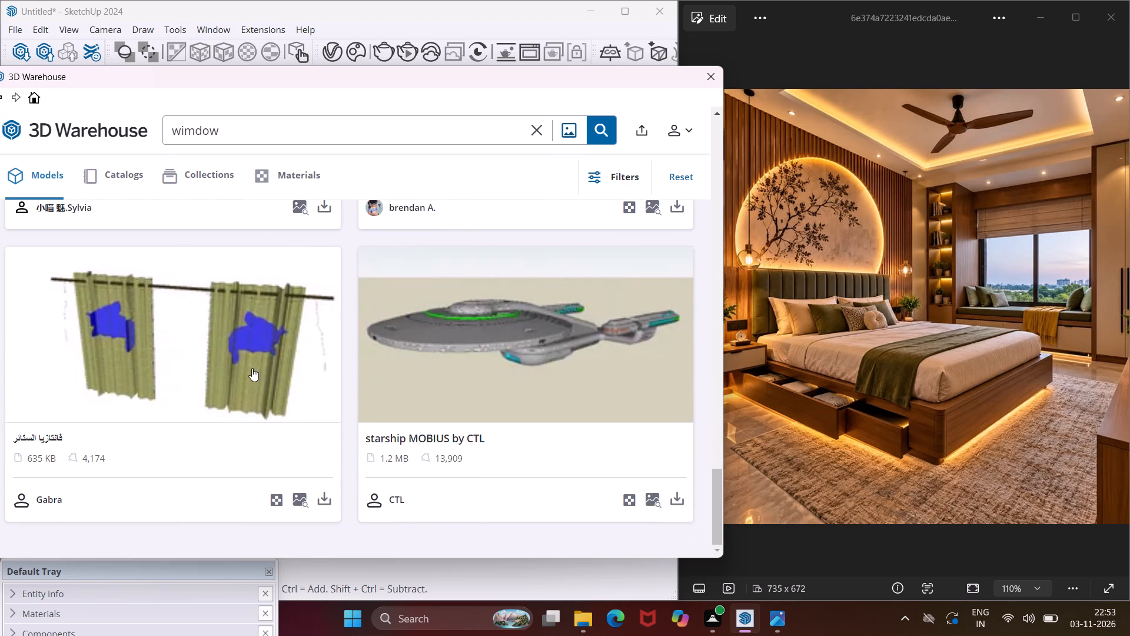
pyautogui.scroll(-5, 252, 368)
pyautogui.scroll(5, 246, 378)
pyautogui.scroll(-12, 246, 378)
pyautogui.scroll(9, 246, 378)
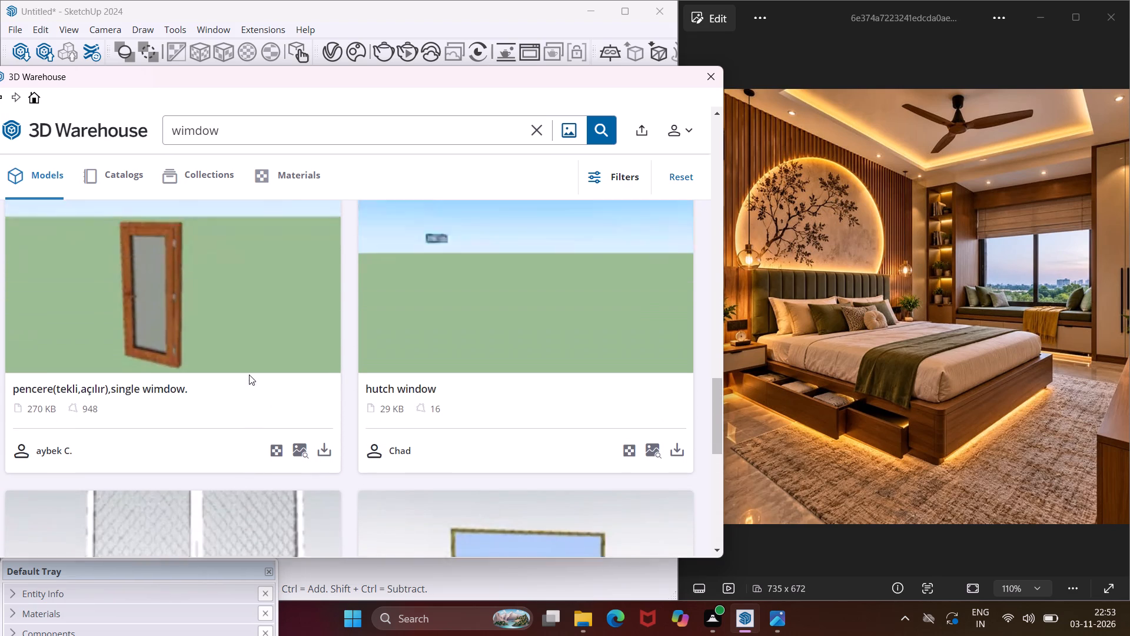
pyautogui.scroll(6, 249, 375)
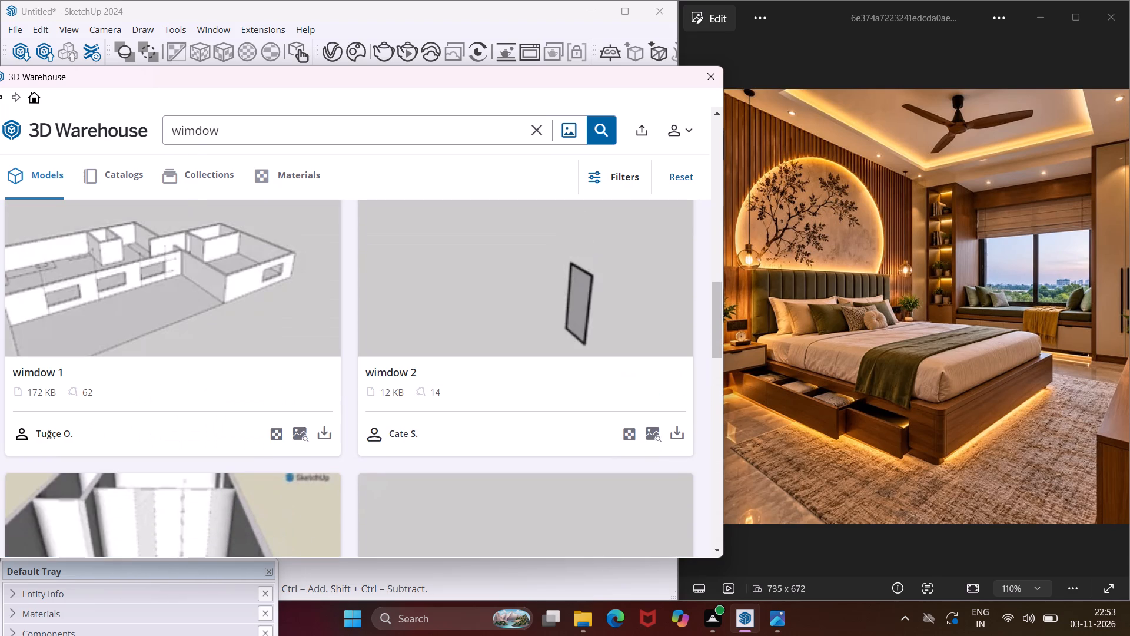
# Correct the 3D Warehouse search term to "window" and run the search again.
pyautogui.click(192, 133)
pyautogui.press('=')
pyautogui.press('BackSpace')
pyautogui.press('BackSpace')
pyautogui.press('n')
pyautogui.press('Return')
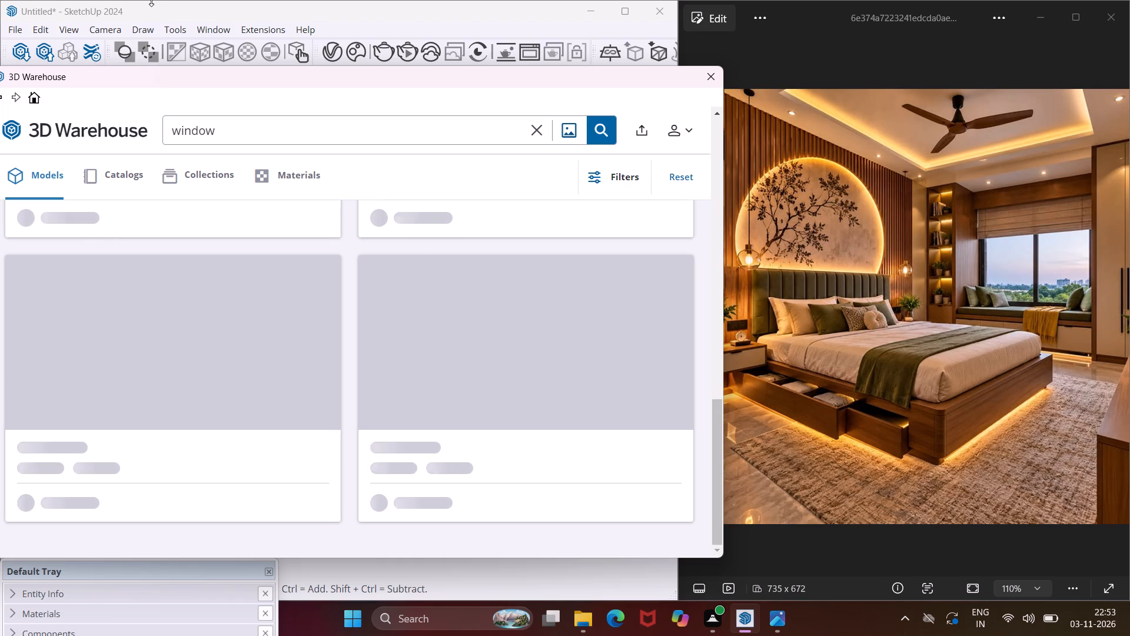
# Look through the "window" search results for a dark-framed window like the one in the reference photo.
pyautogui.scroll(4, 208, 304)
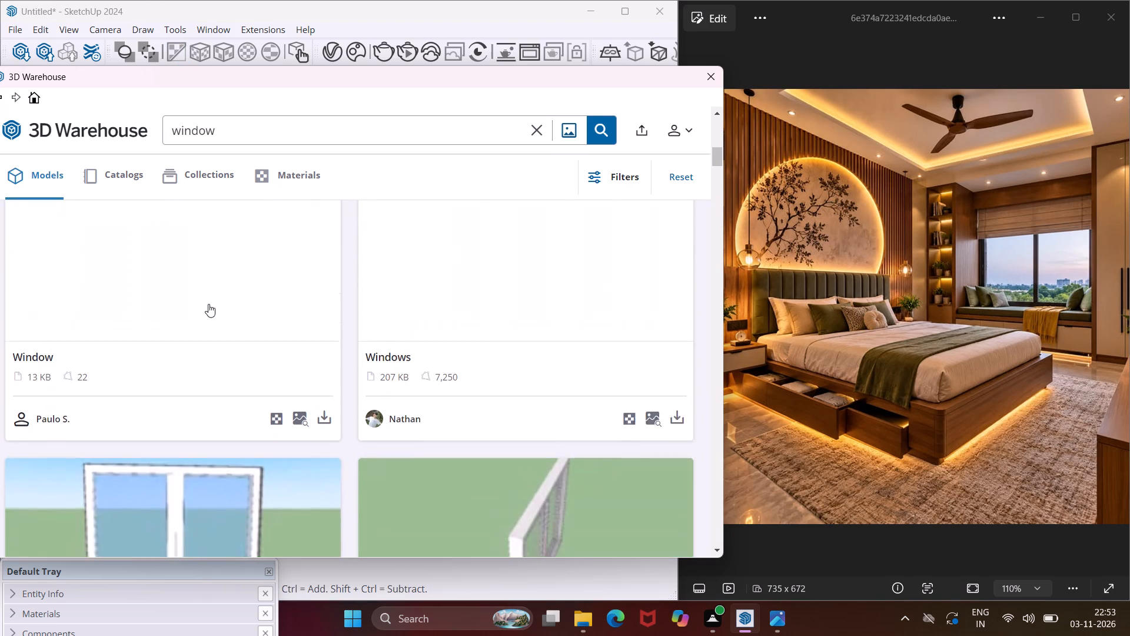
pyautogui.scroll(17, 208, 304)
pyautogui.scroll(-2, 208, 304)
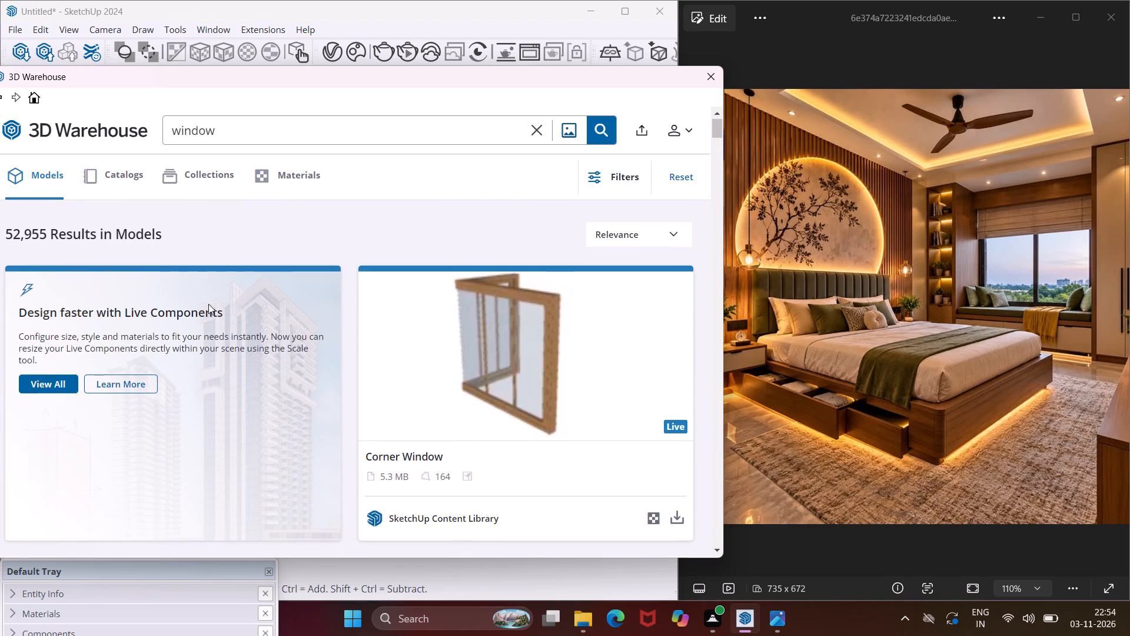
pyautogui.scroll(-19, 208, 304)
pyautogui.scroll(-2, 208, 304)
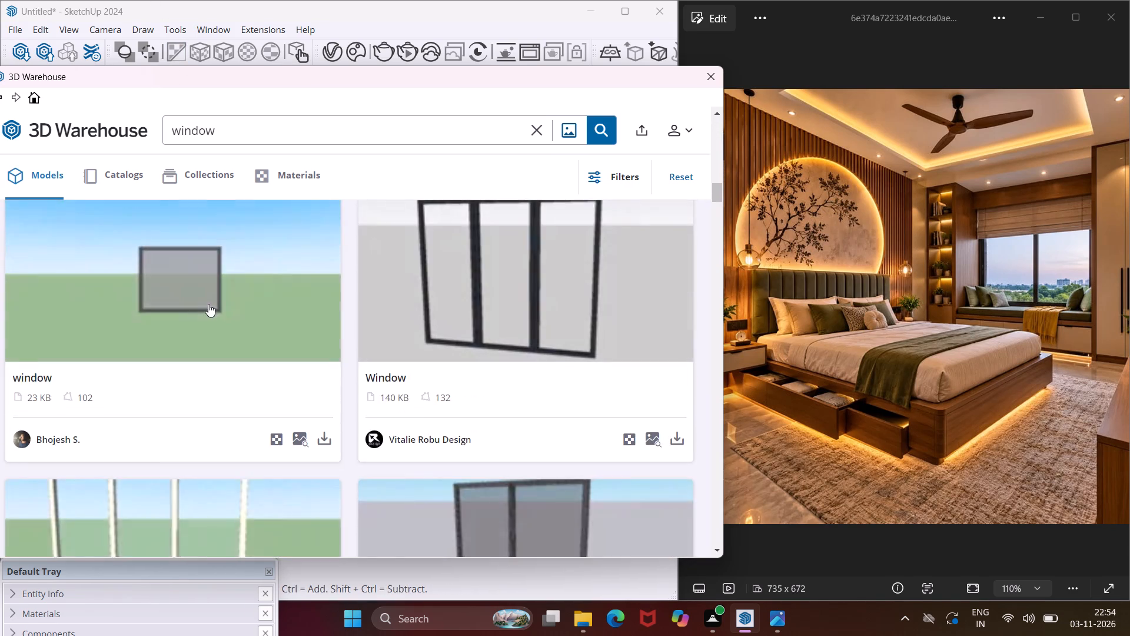
pyautogui.scroll(-18, 208, 304)
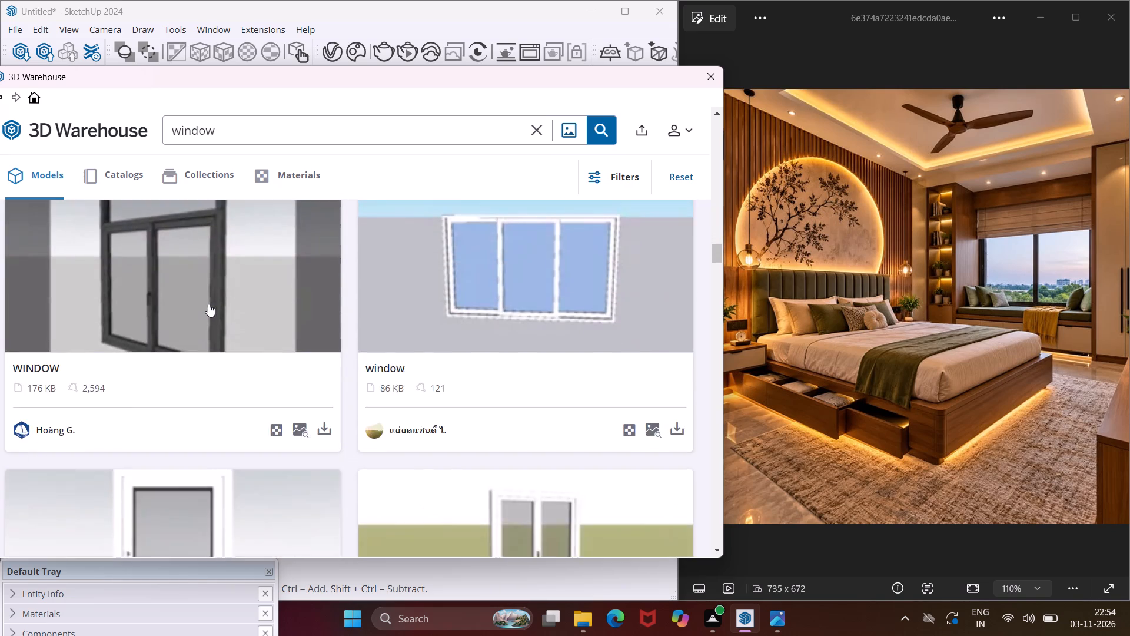
pyautogui.scroll(-17, 208, 304)
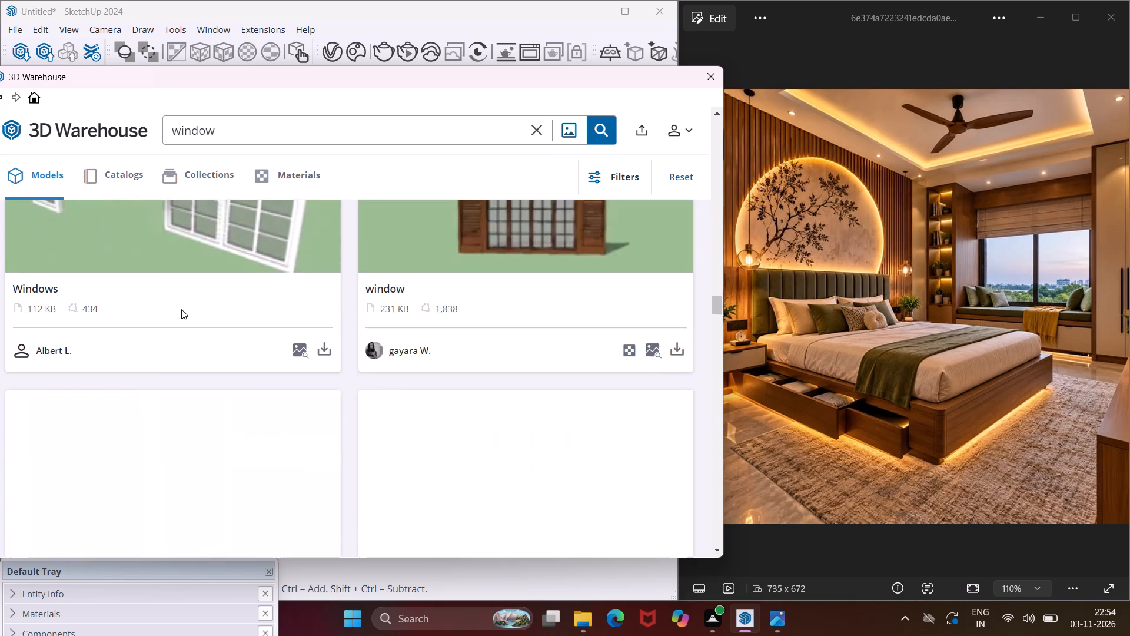
pyautogui.scroll(-9, 181, 309)
pyautogui.scroll(1, 160, 310)
pyautogui.scroll(-3, 160, 310)
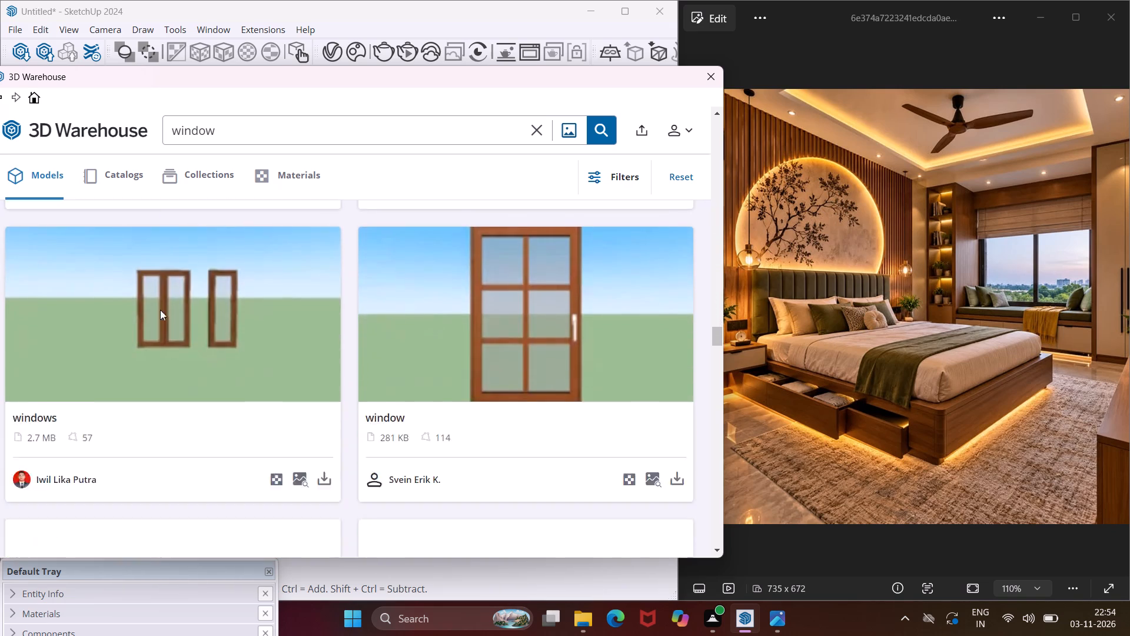
pyautogui.scroll(-16, 160, 310)
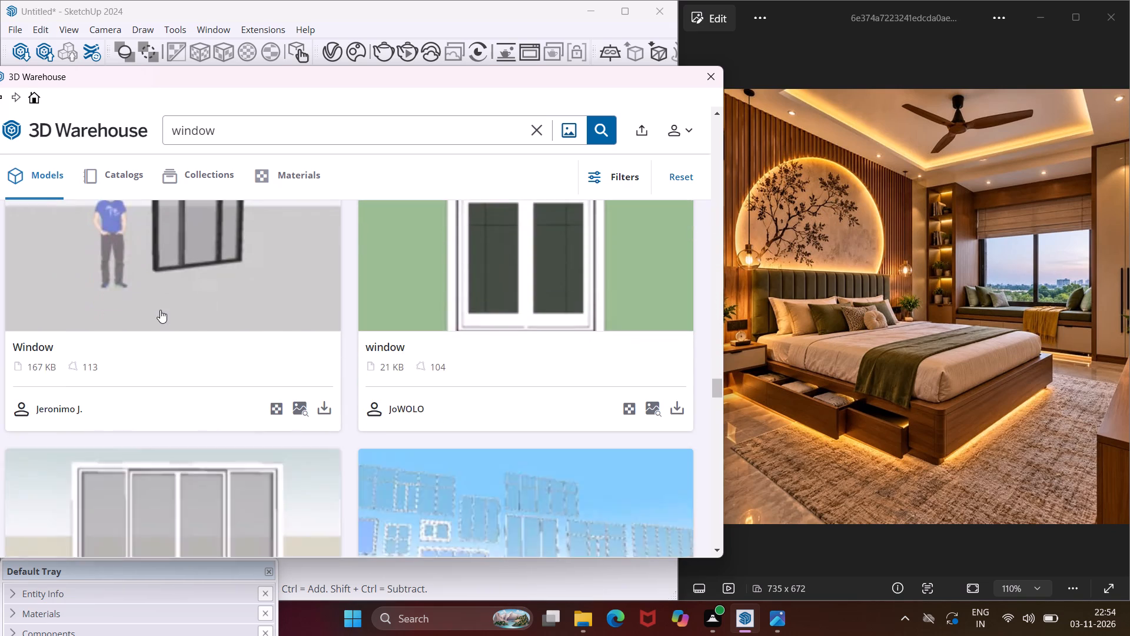
pyautogui.scroll(-15, 160, 310)
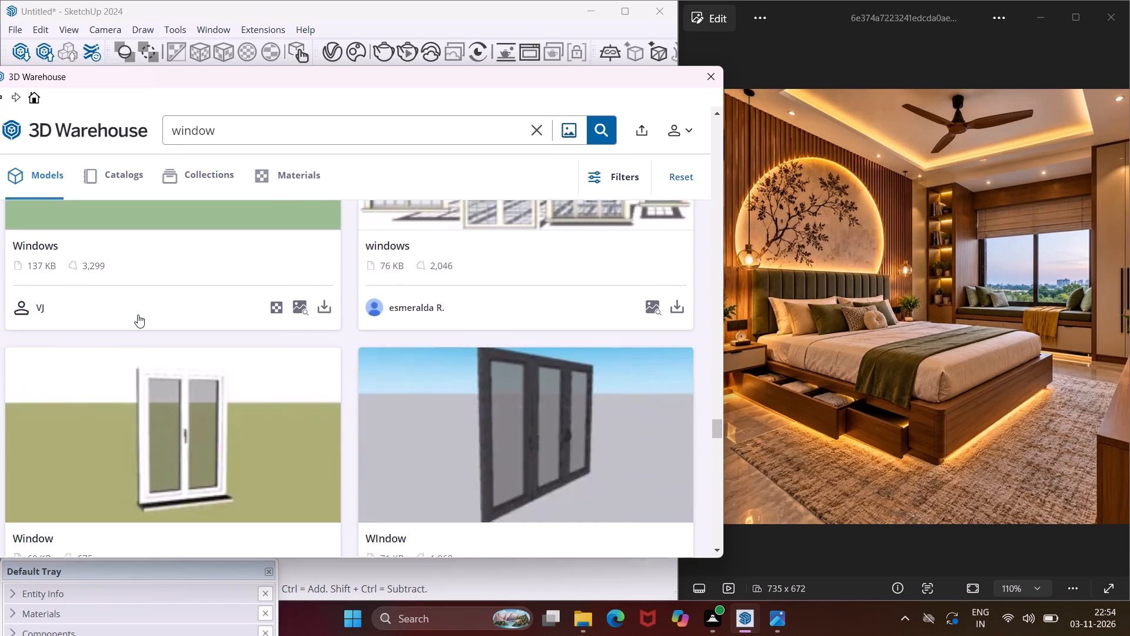
pyautogui.scroll(-14, 138, 314)
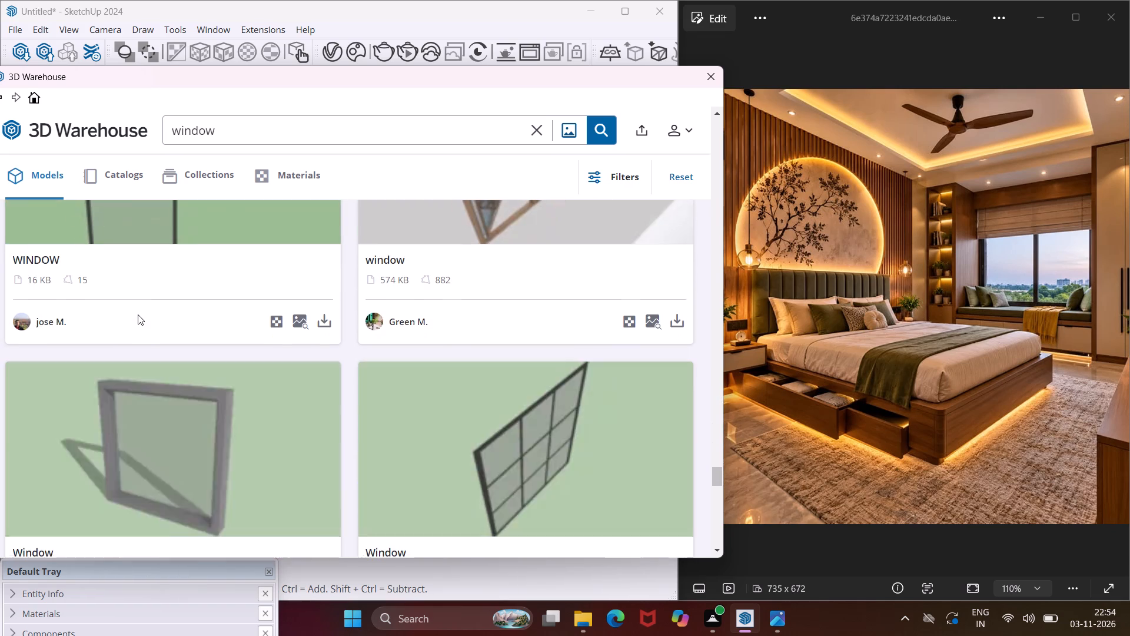
pyautogui.scroll(-14, 138, 314)
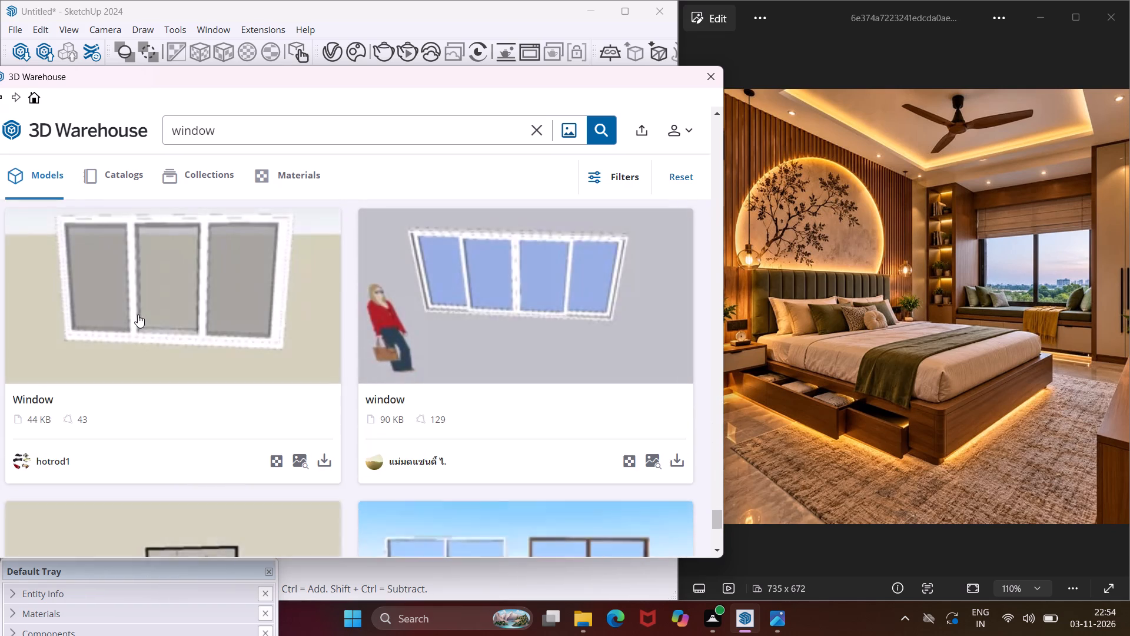
pyautogui.scroll(-5, 138, 314)
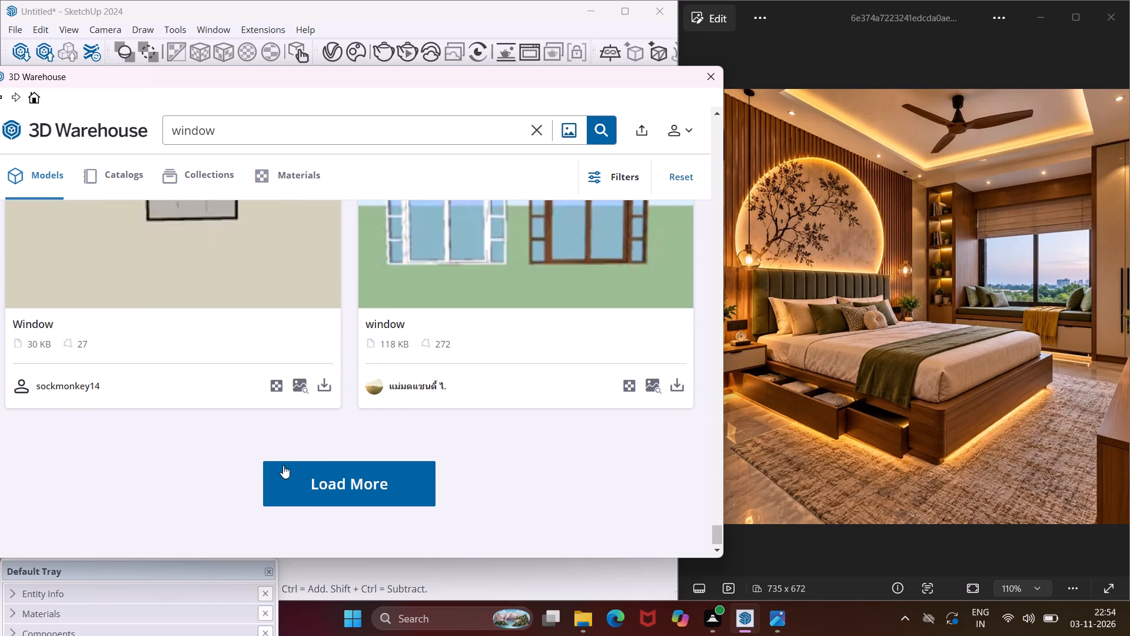
# Load more "window" results and look through them for a dark-framed two-pane window suited to the bedroom's opening.
pyautogui.click(287, 473)
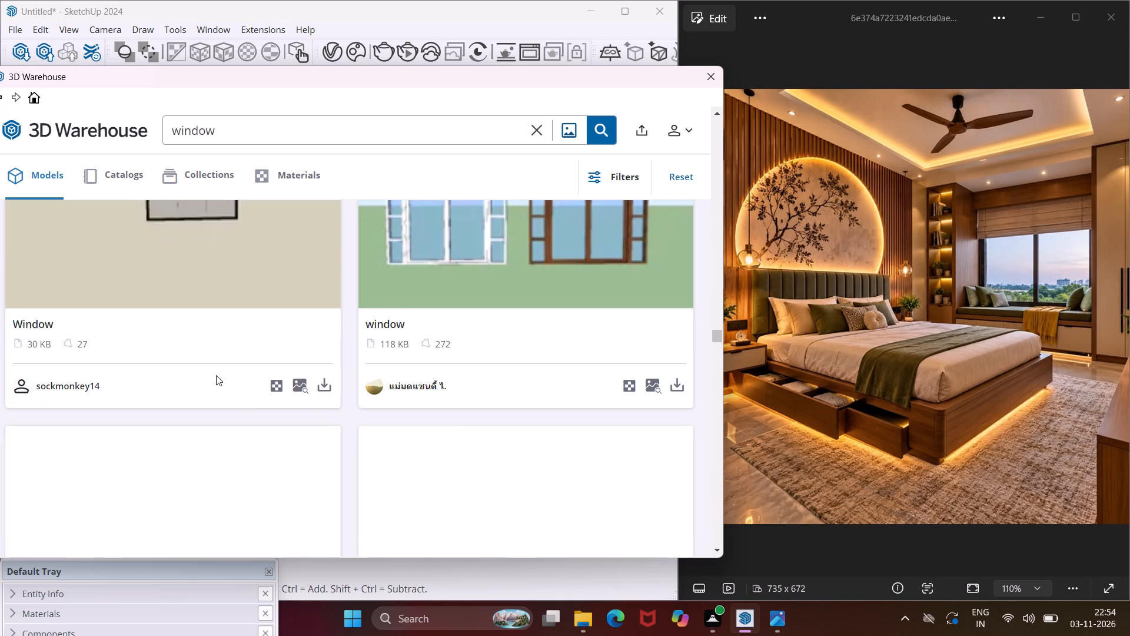
pyautogui.scroll(-7, 216, 375)
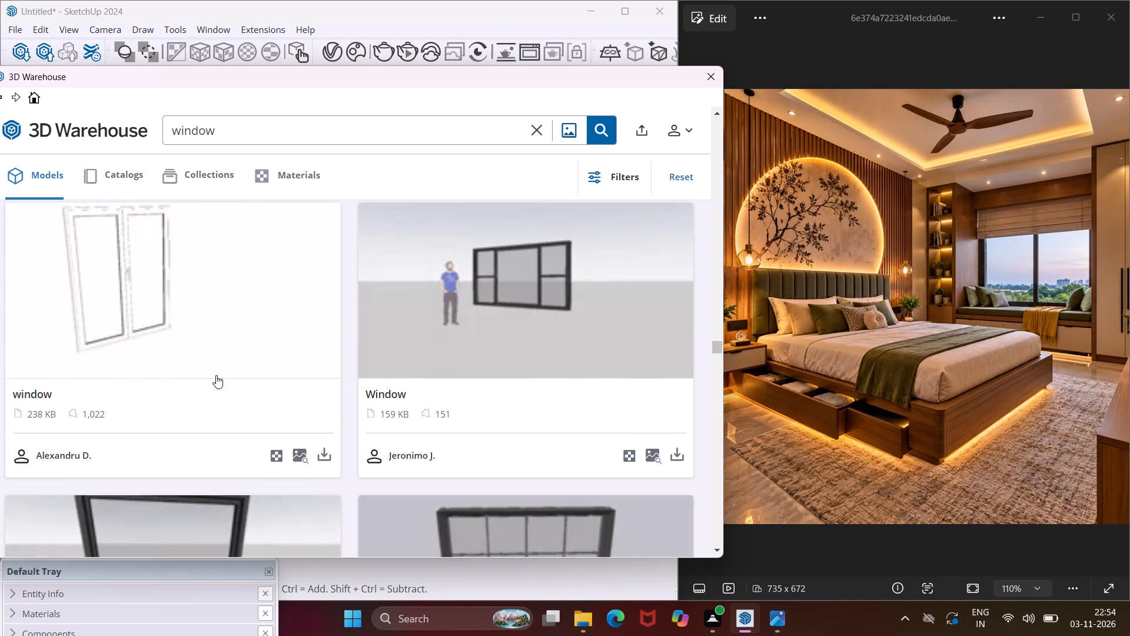
pyautogui.scroll(-7, 216, 375)
pyautogui.scroll(-5, 161, 372)
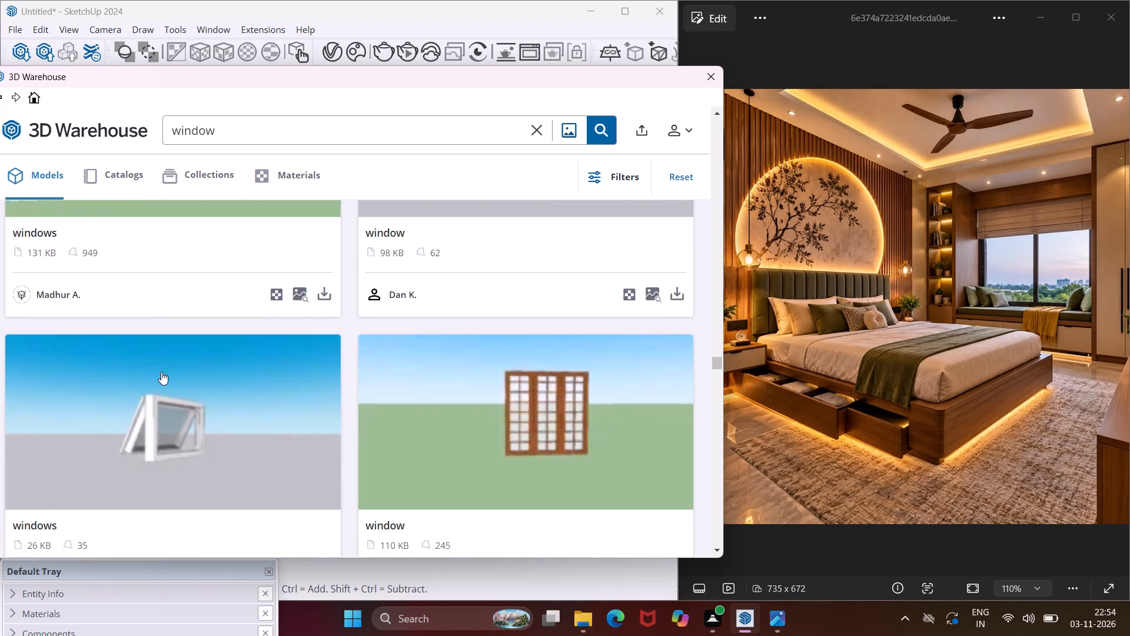
pyautogui.scroll(-5, 161, 372)
pyautogui.scroll(-4, 100, 378)
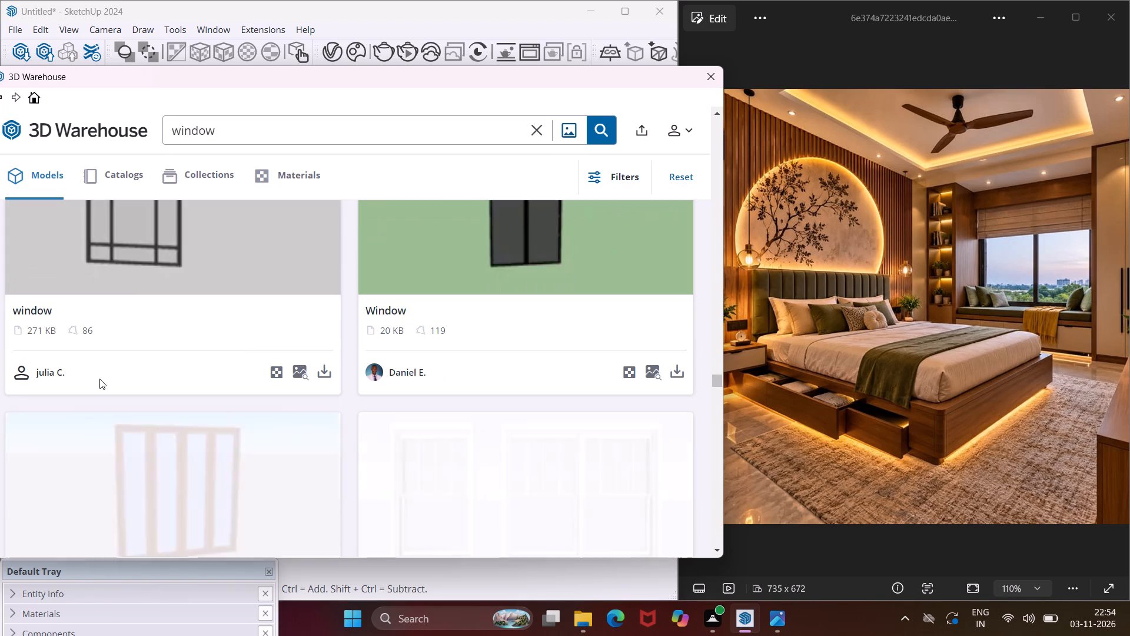
pyautogui.scroll(-7, 99, 379)
pyautogui.scroll(4, 99, 379)
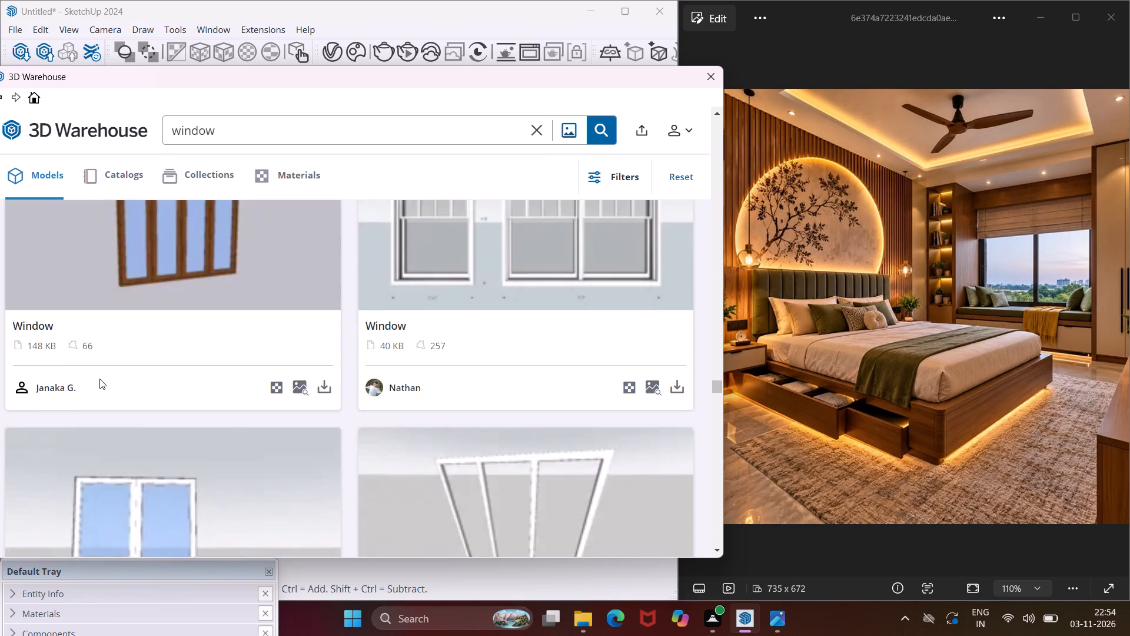
pyautogui.scroll(-5, 99, 379)
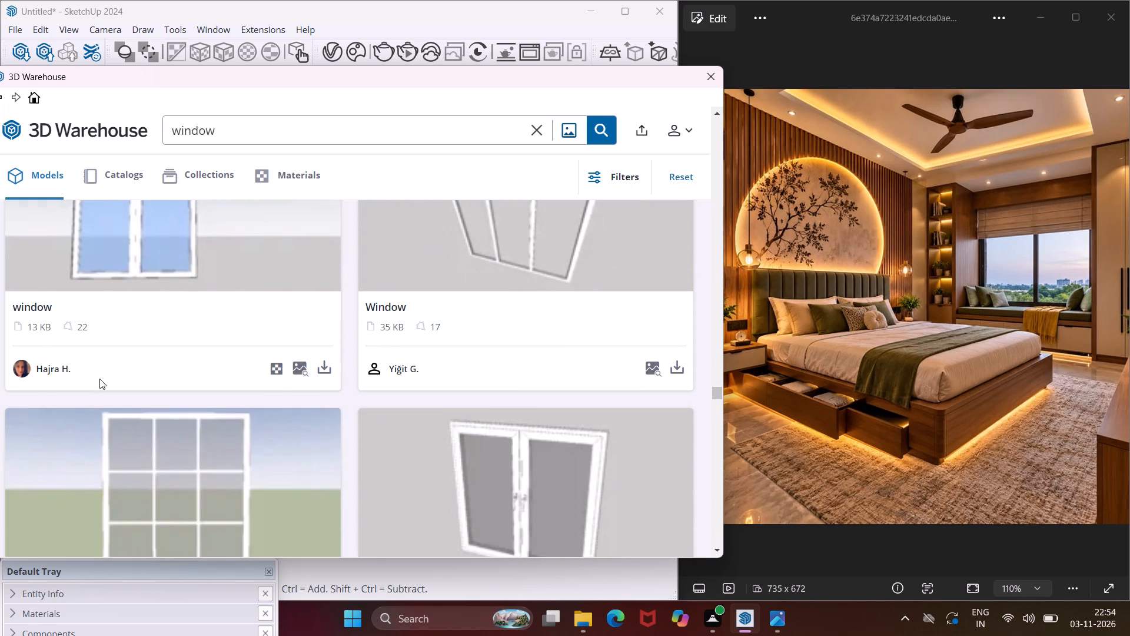
pyautogui.scroll(-4, 232, 501)
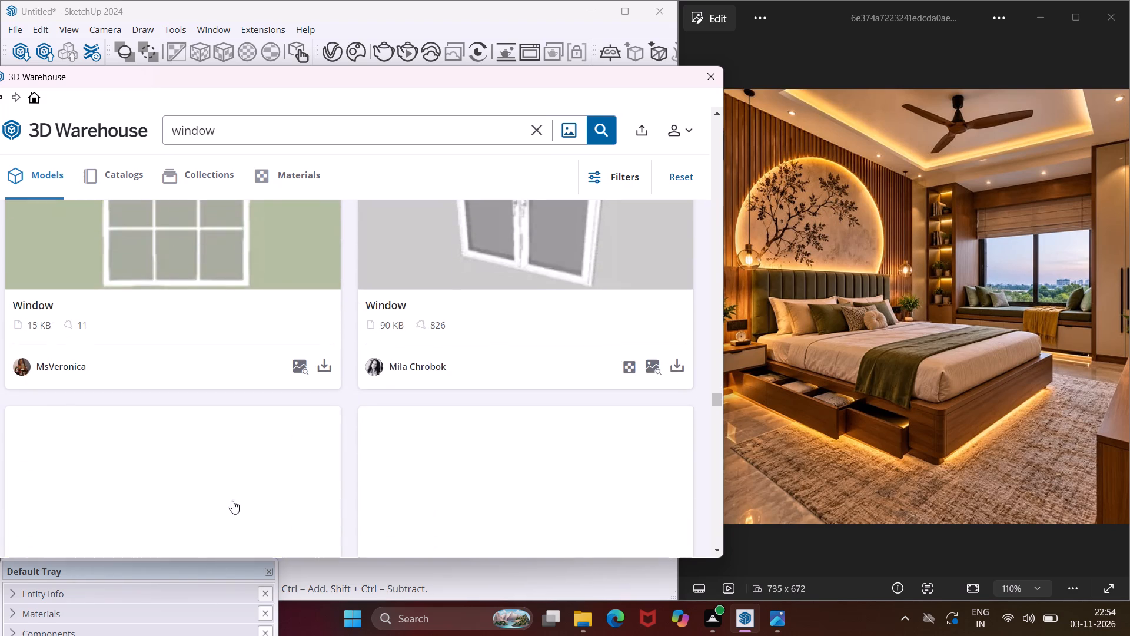
pyautogui.scroll(-8, 232, 501)
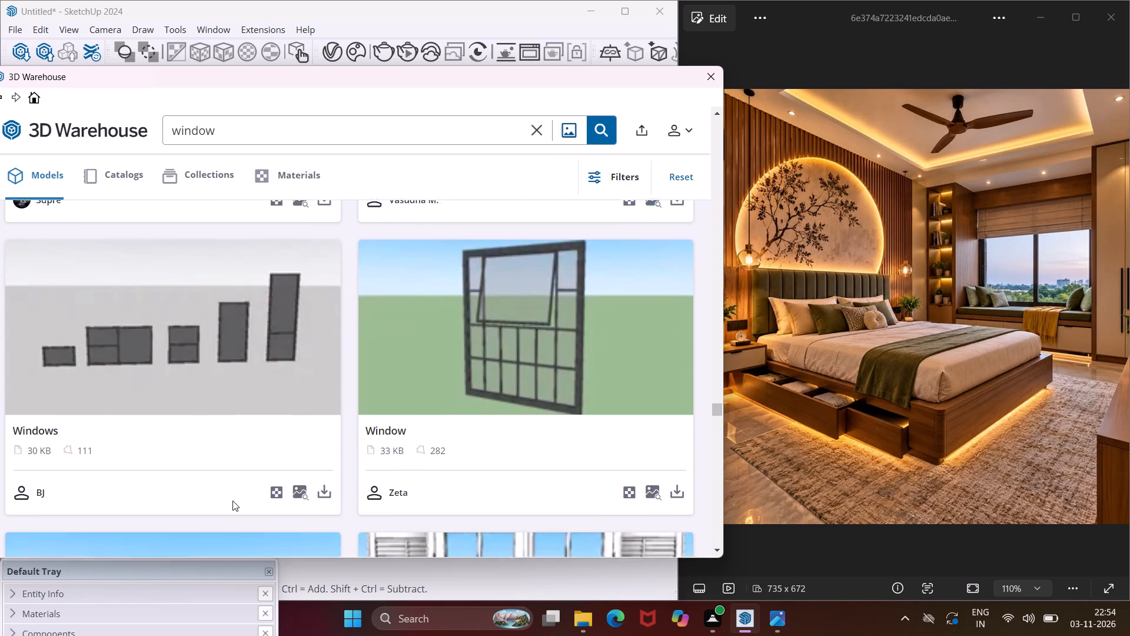
pyautogui.scroll(-11, 232, 501)
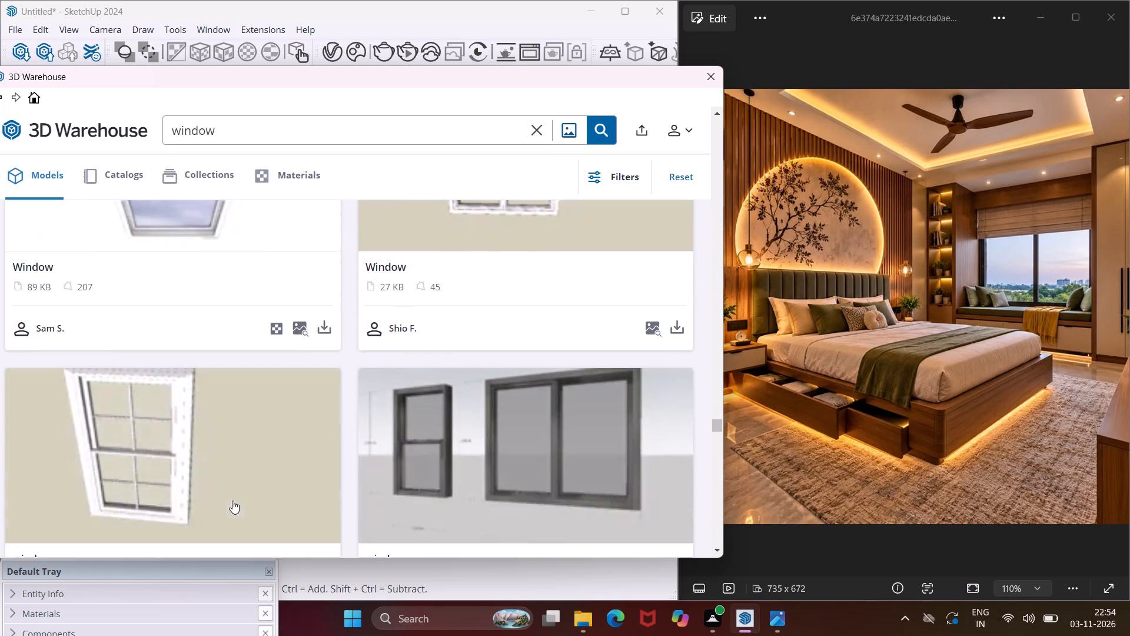
pyautogui.scroll(-9, 232, 501)
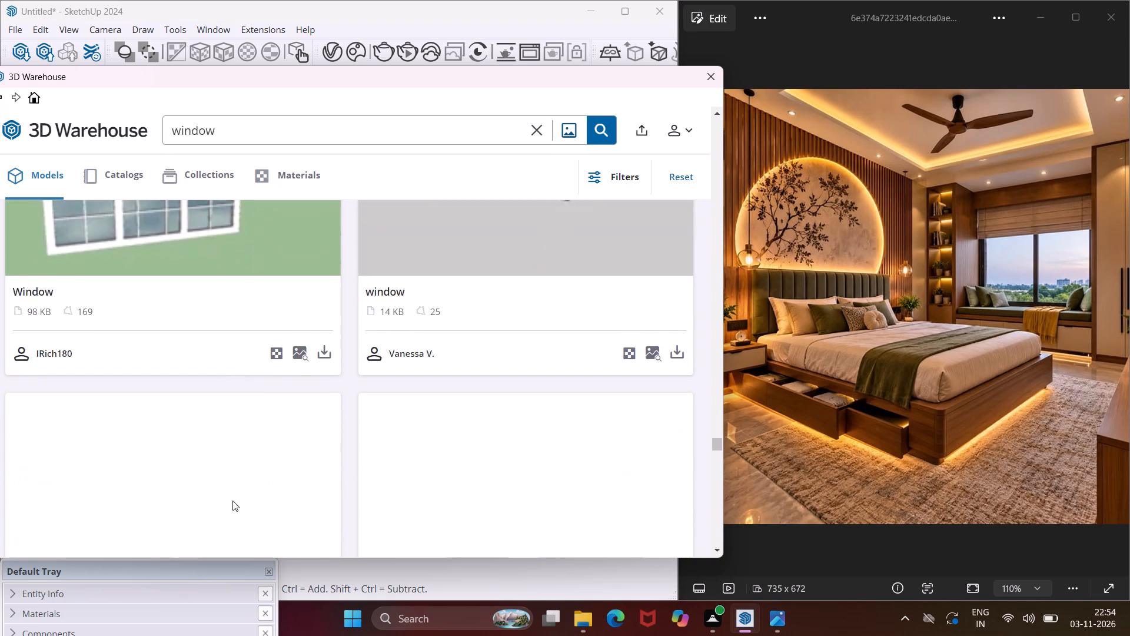
pyautogui.scroll(-6, 232, 501)
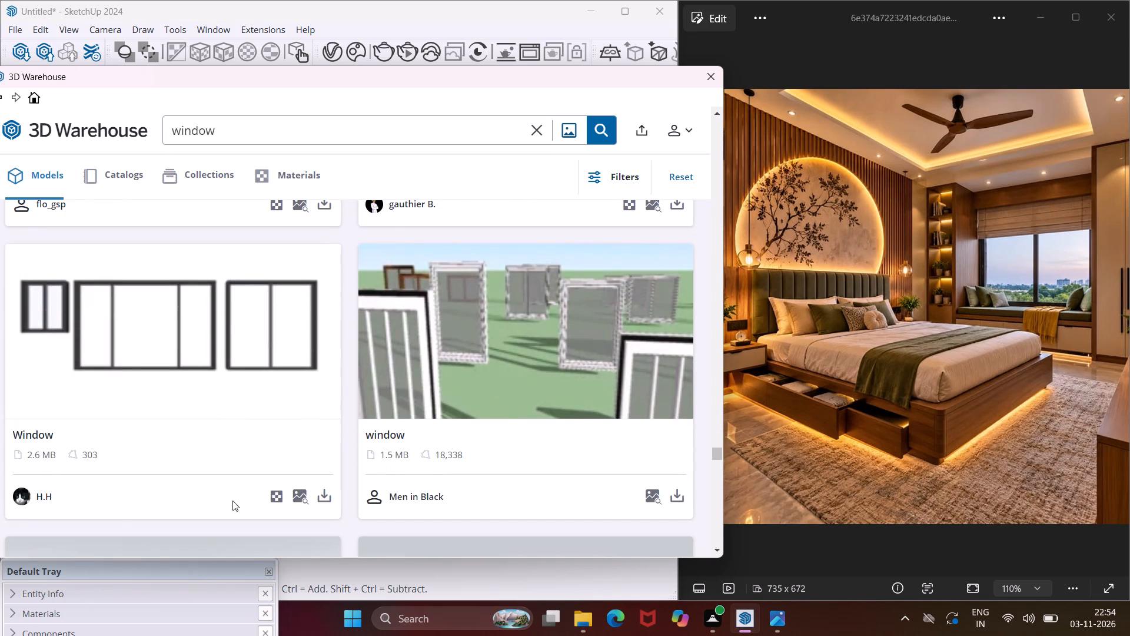
pyautogui.scroll(-2, 232, 501)
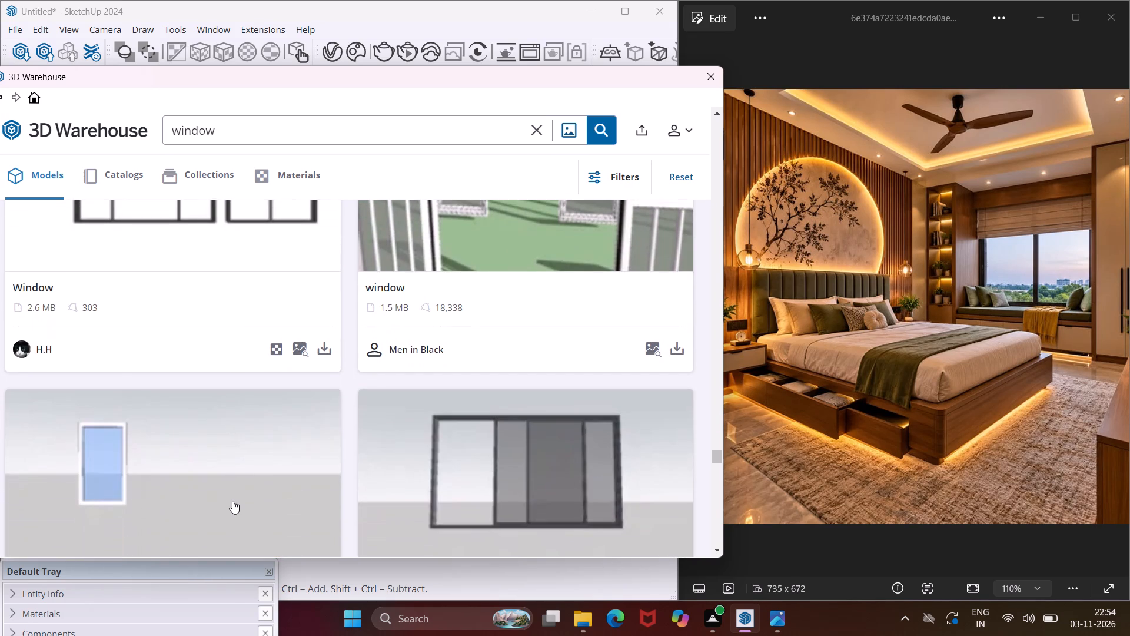
pyautogui.scroll(-6, 232, 501)
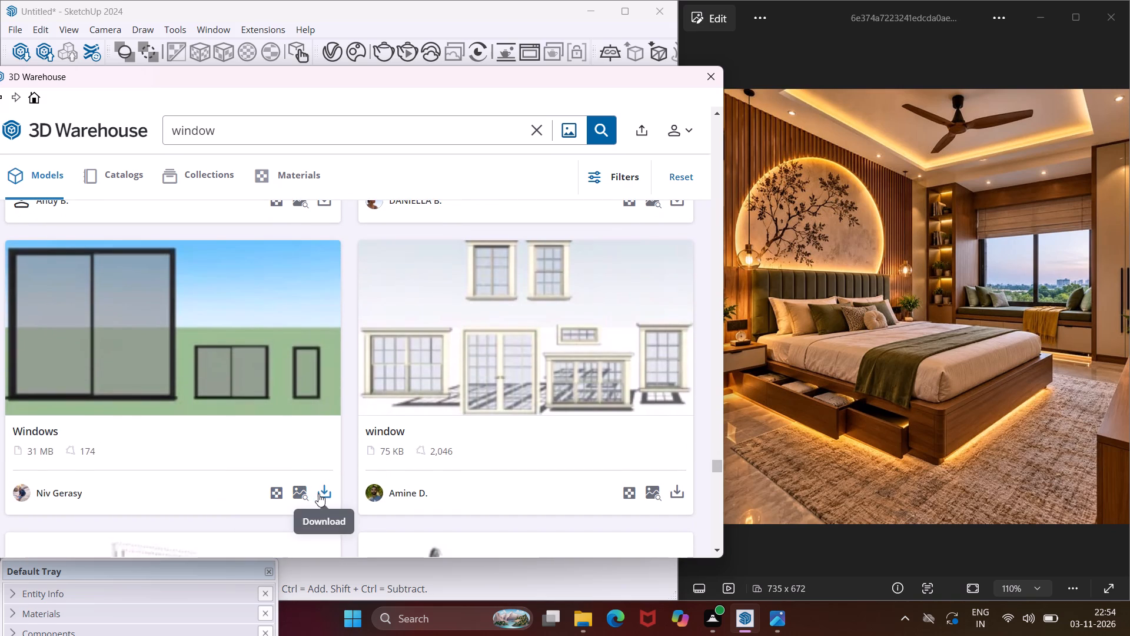
# Download the 31 MB "Windows" set of three black-framed windows directly into the model and place it outside the room.
pyautogui.click(322, 491)
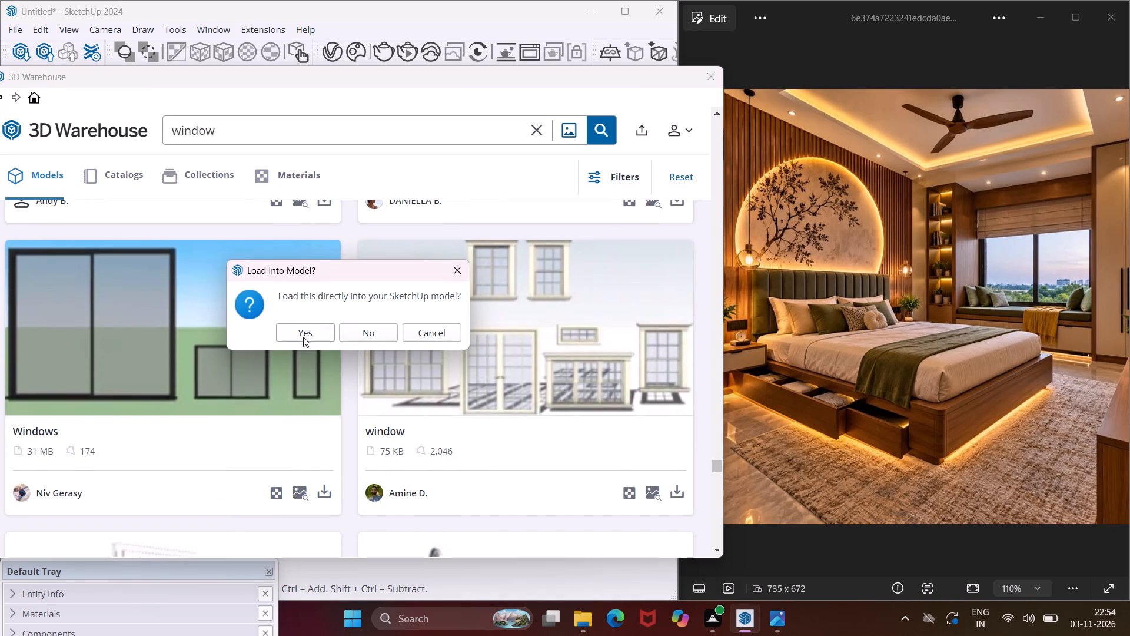
pyautogui.click(303, 337)
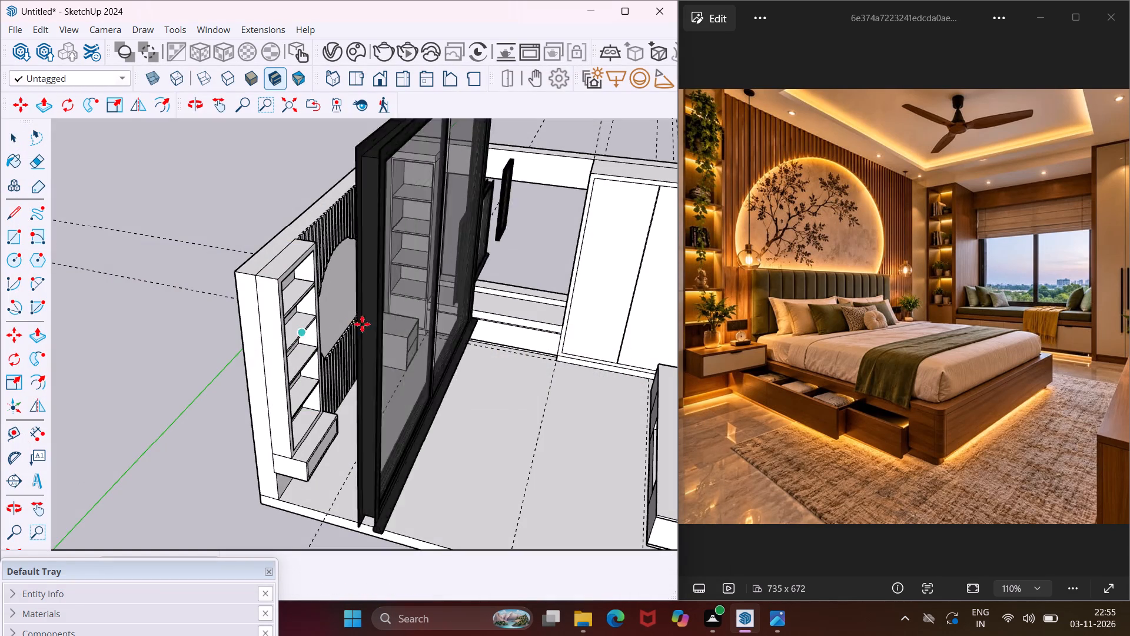
pyautogui.scroll(-10, 380, 363)
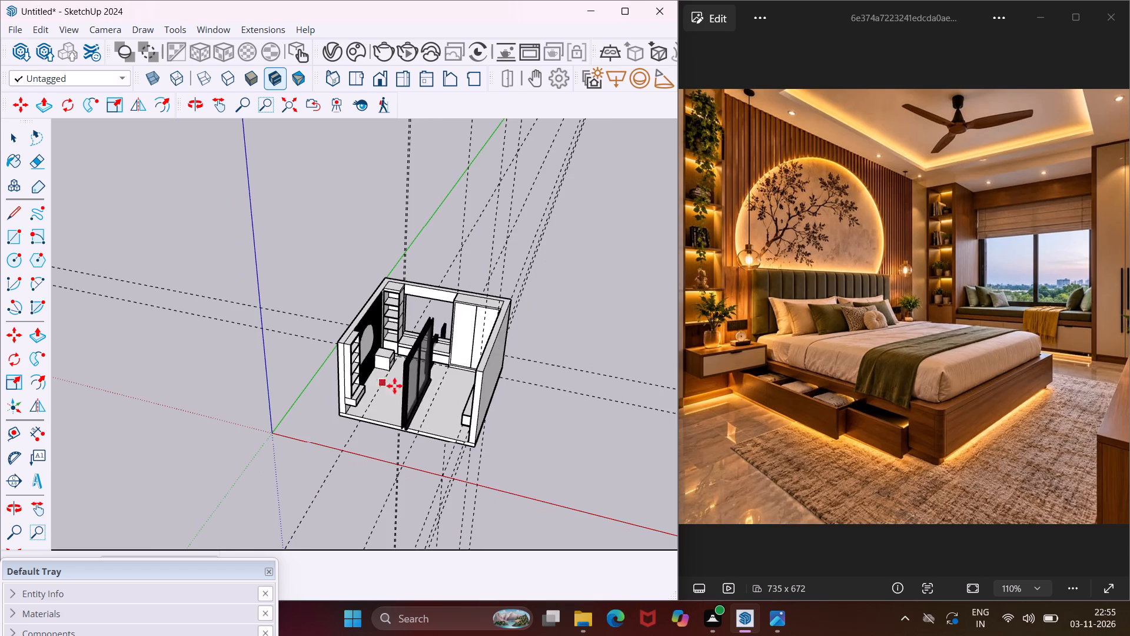
pyautogui.click(522, 419)
# Delete all construction guides from the model.
pyautogui.moveTo(577, 423); pyautogui.dragTo(363, 294, button='middle')
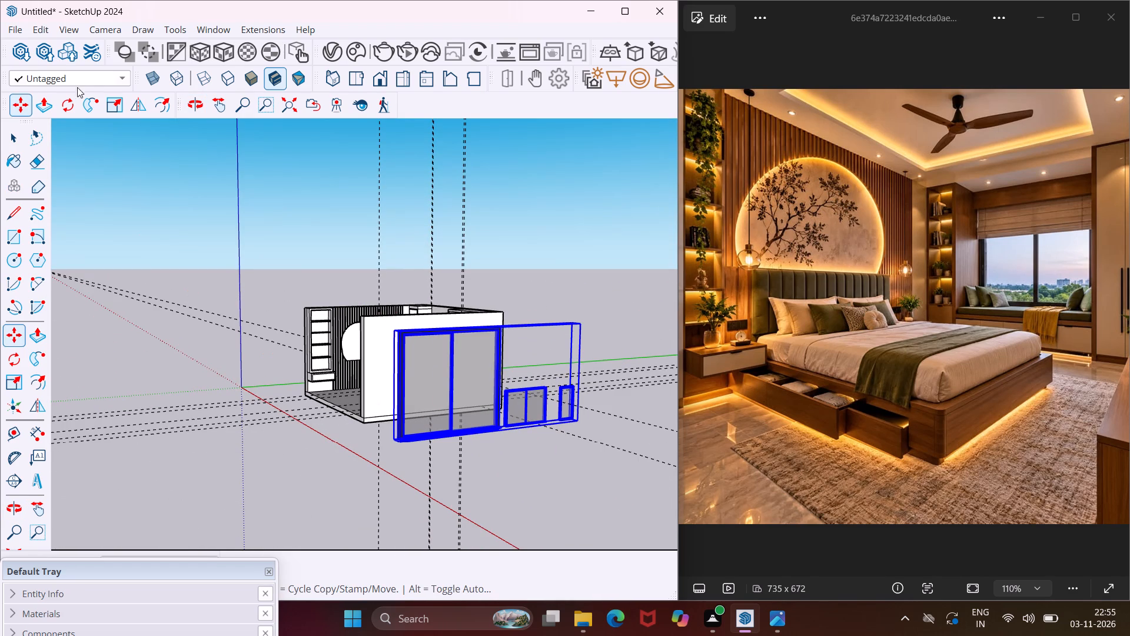
pyautogui.click(42, 32)
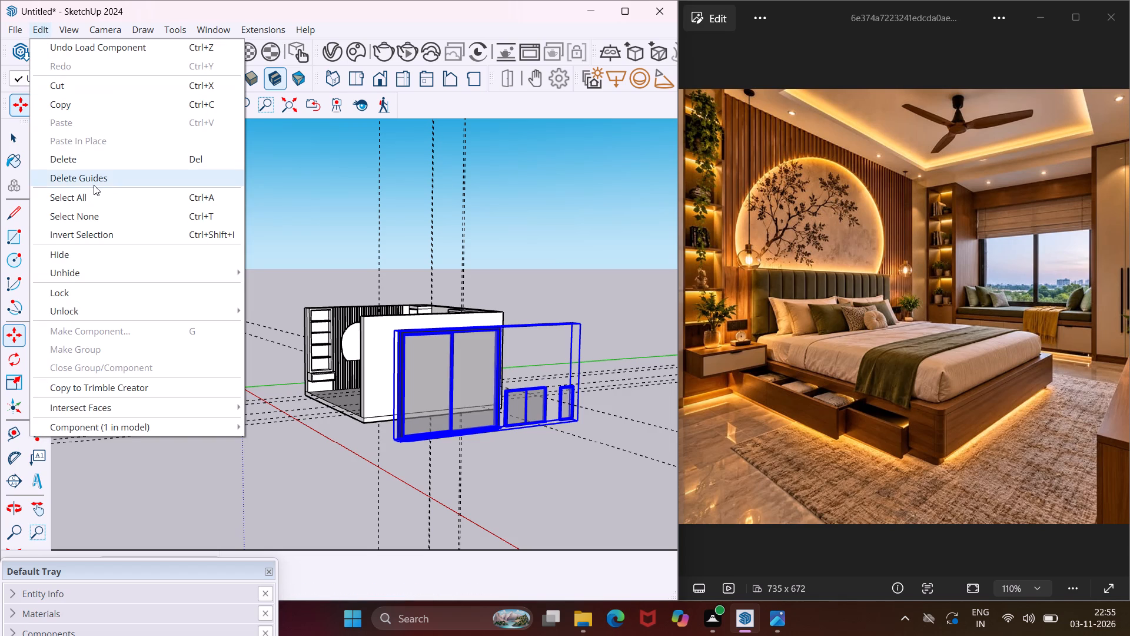
pyautogui.click(94, 185)
# Open the imported window set and its nested group for editing, down to the level of the individual windows.
pyautogui.scroll(4, 371, 376)
pyautogui.scroll(2, 459, 491)
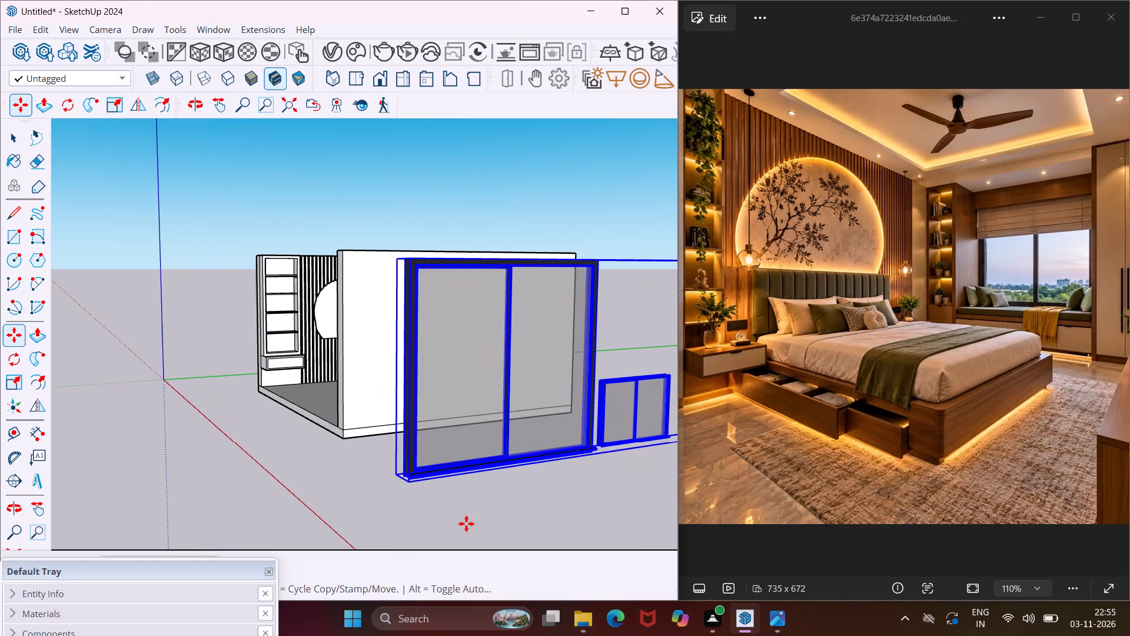
pyautogui.press('Escape')
pyautogui.press('space')
pyautogui.doubleClick(432, 465)
pyautogui.click(431, 464)
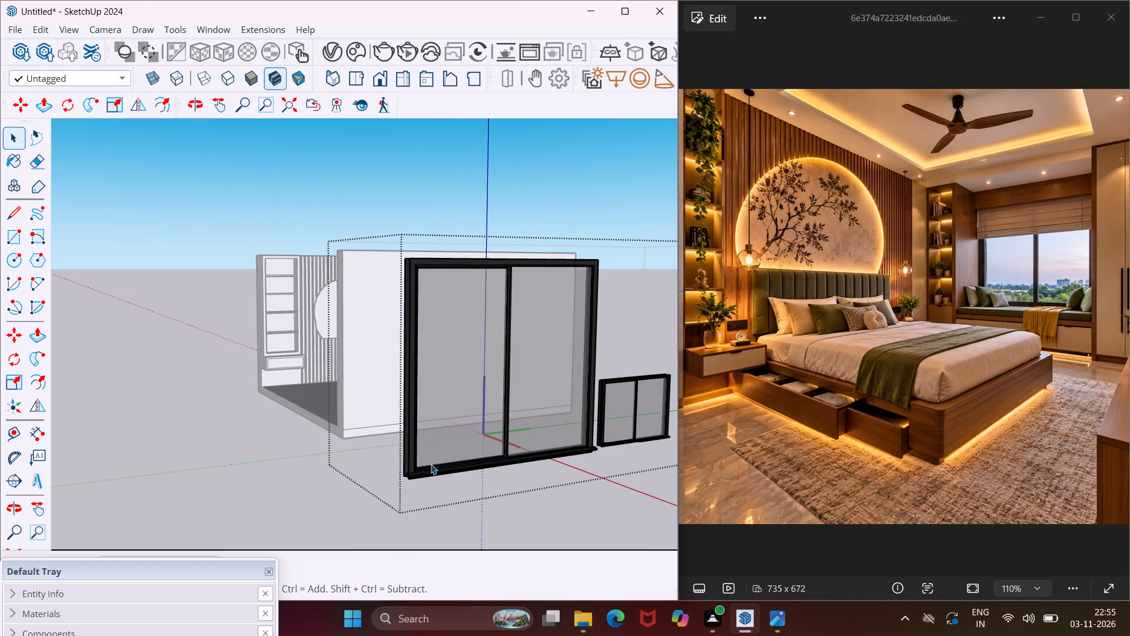
pyautogui.click(431, 464)
pyautogui.click(431, 464)
pyautogui.click(431, 464)
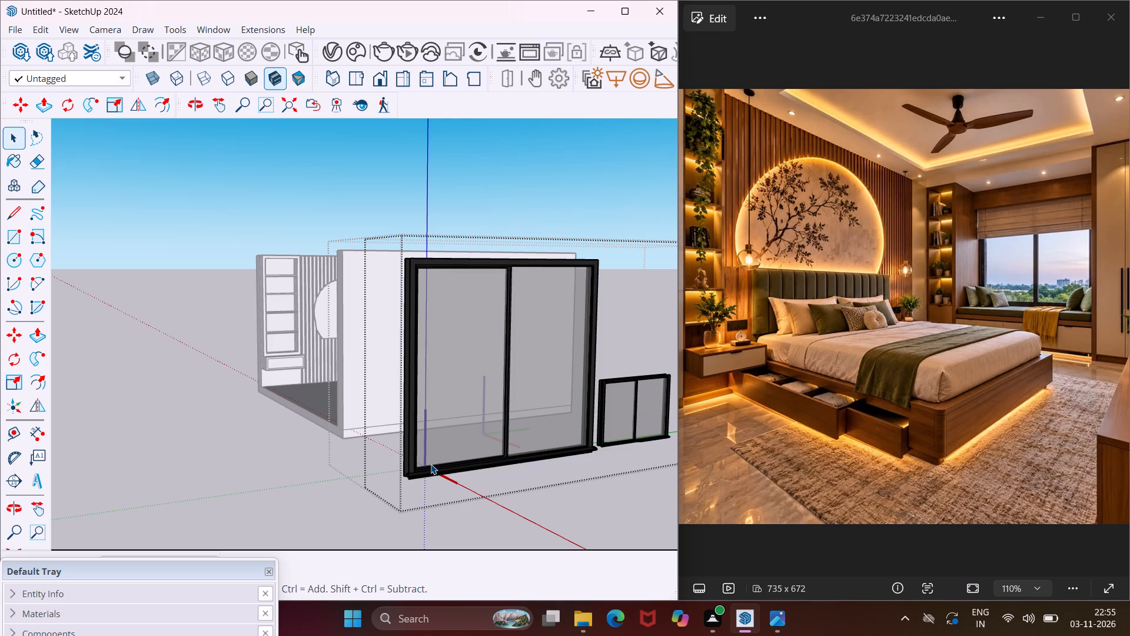
pyautogui.doubleClick(431, 464)
# Rotate the smaller two-pane window about the vertical axis so it runs parallel to the wall with the window opening.
pyautogui.scroll(-4, 296, 441)
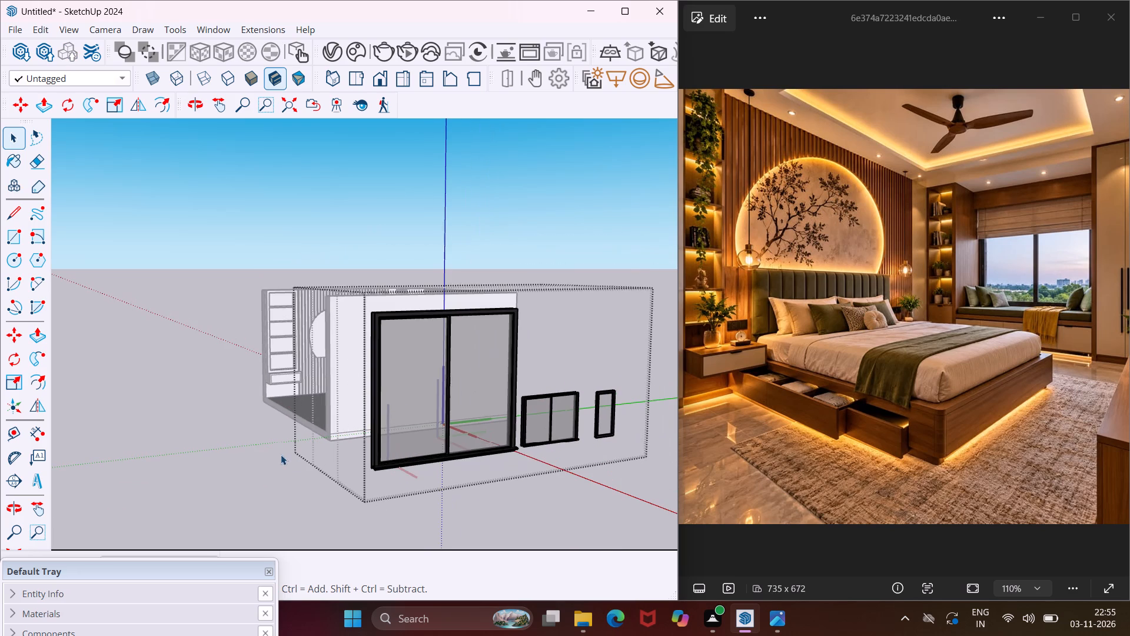
pyautogui.moveTo(508, 445); pyautogui.dragTo(423, 455, button='middle')
pyautogui.scroll(2, 491, 444)
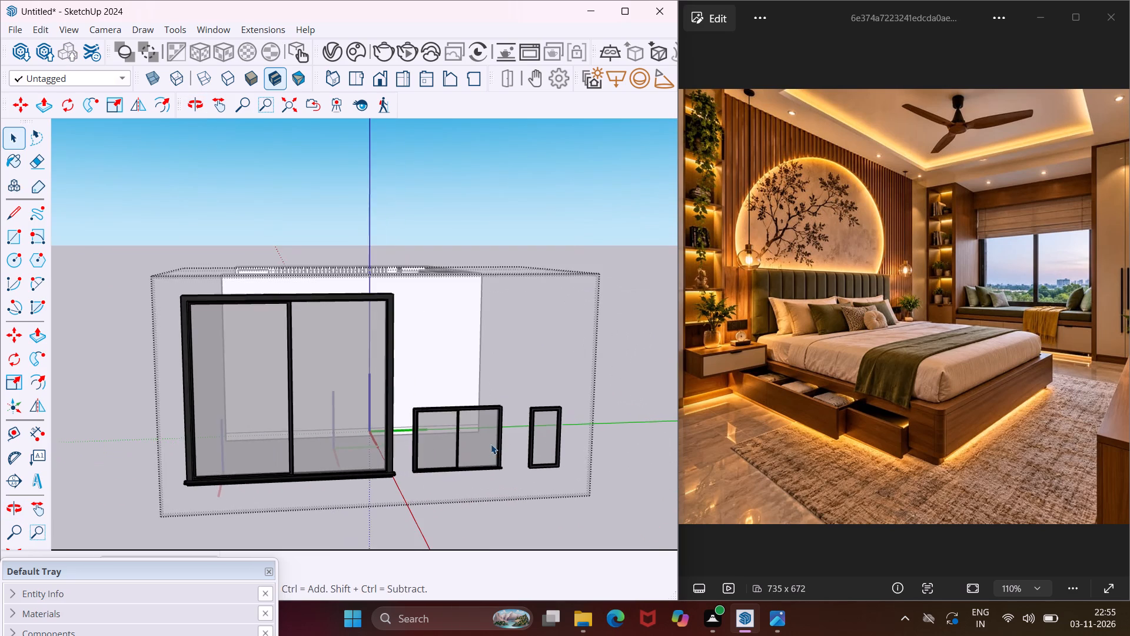
pyautogui.scroll(3, 495, 444)
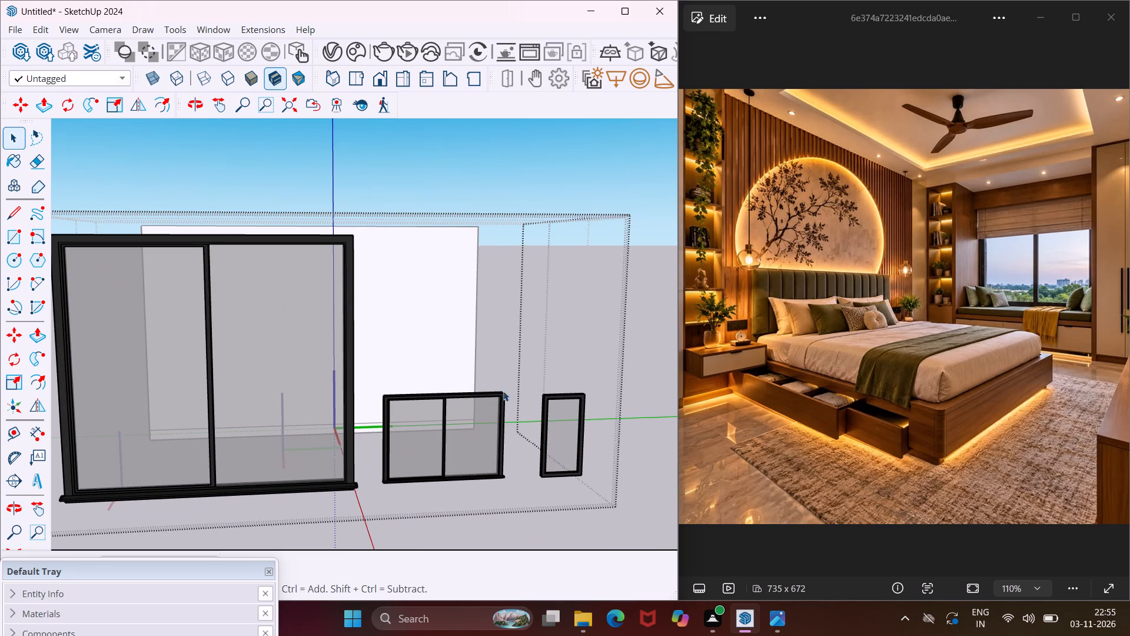
pyautogui.moveTo(516, 382); pyautogui.dragTo(398, 482)
pyautogui.moveTo(398, 482); pyautogui.dragTo(377, 493)
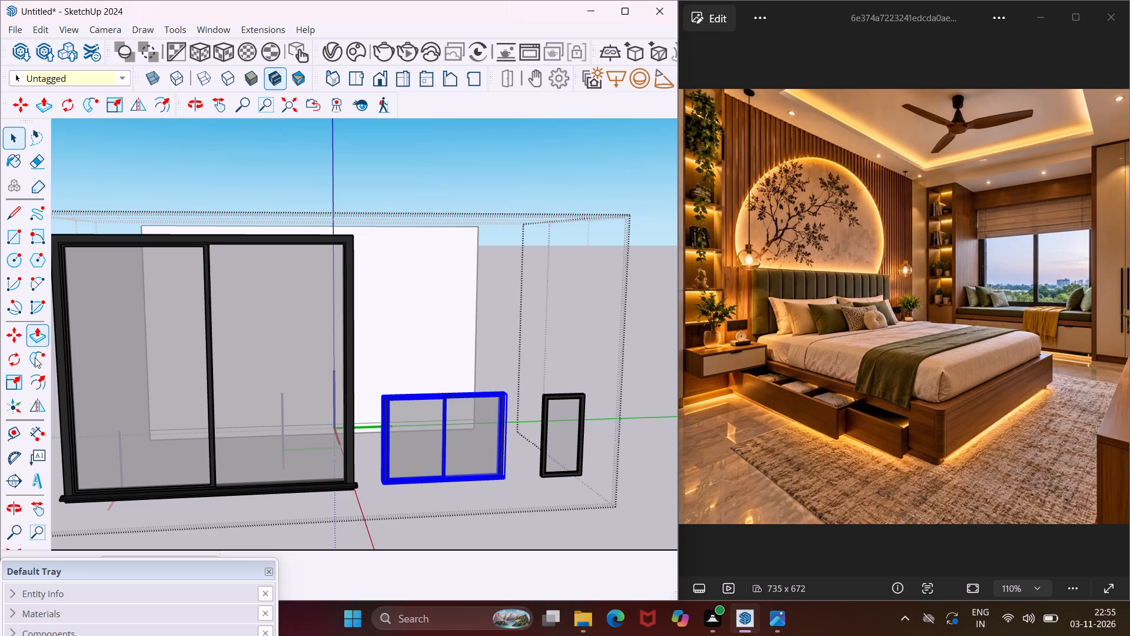
pyautogui.click(21, 367)
pyautogui.scroll(-8, 239, 294)
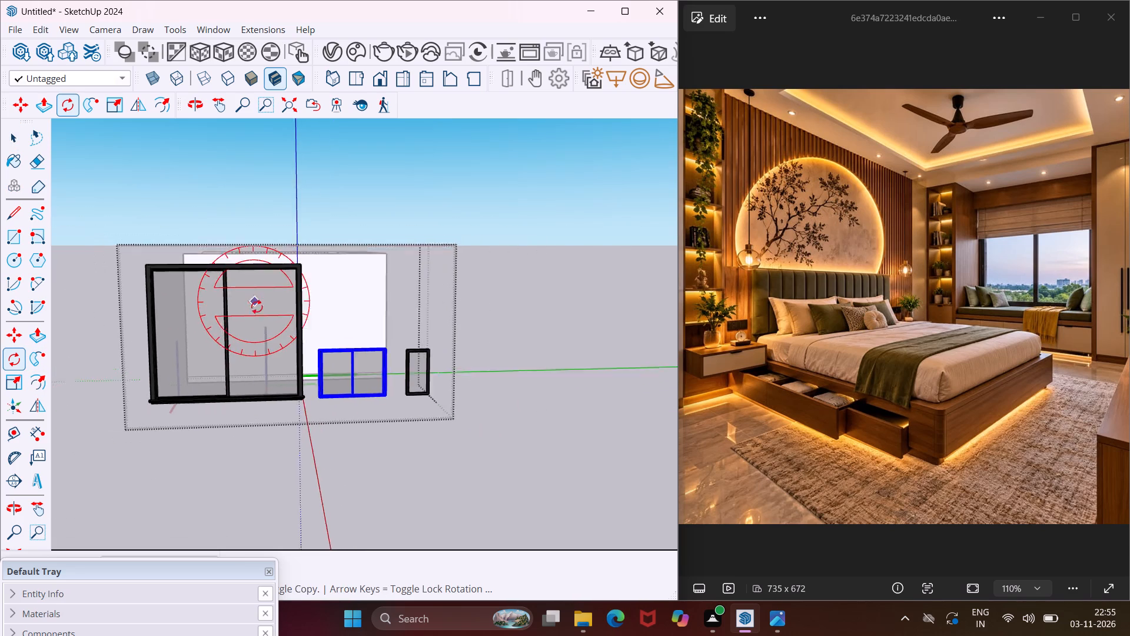
pyautogui.scroll(-2, 257, 307)
pyautogui.moveTo(301, 390); pyautogui.dragTo(351, 456, button='middle')
pyautogui.click(375, 463)
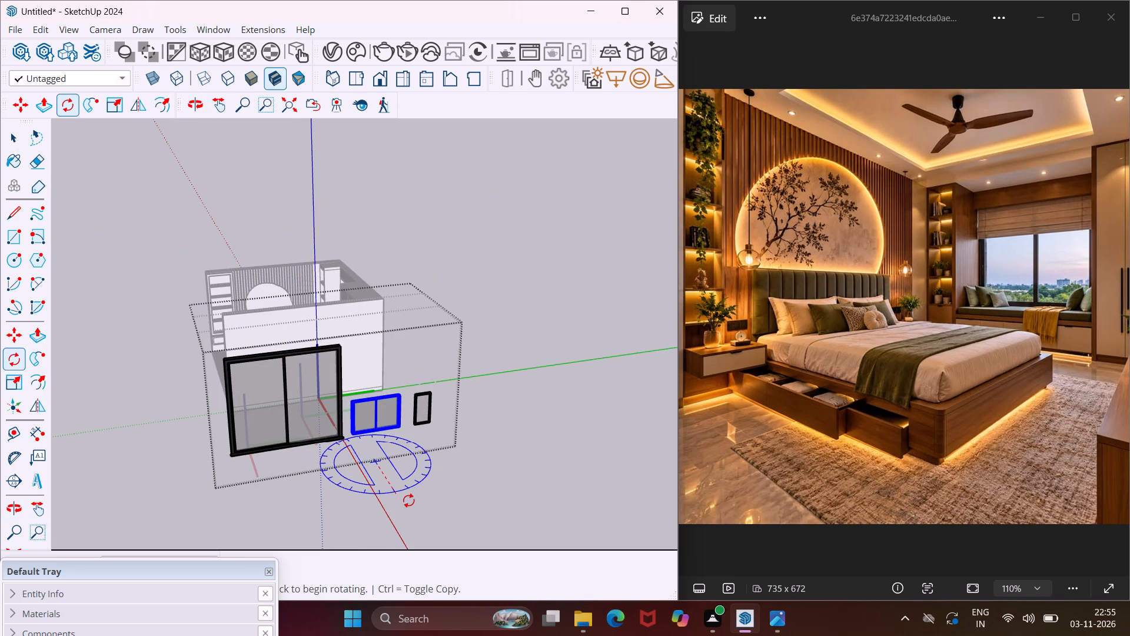
pyautogui.click(408, 501)
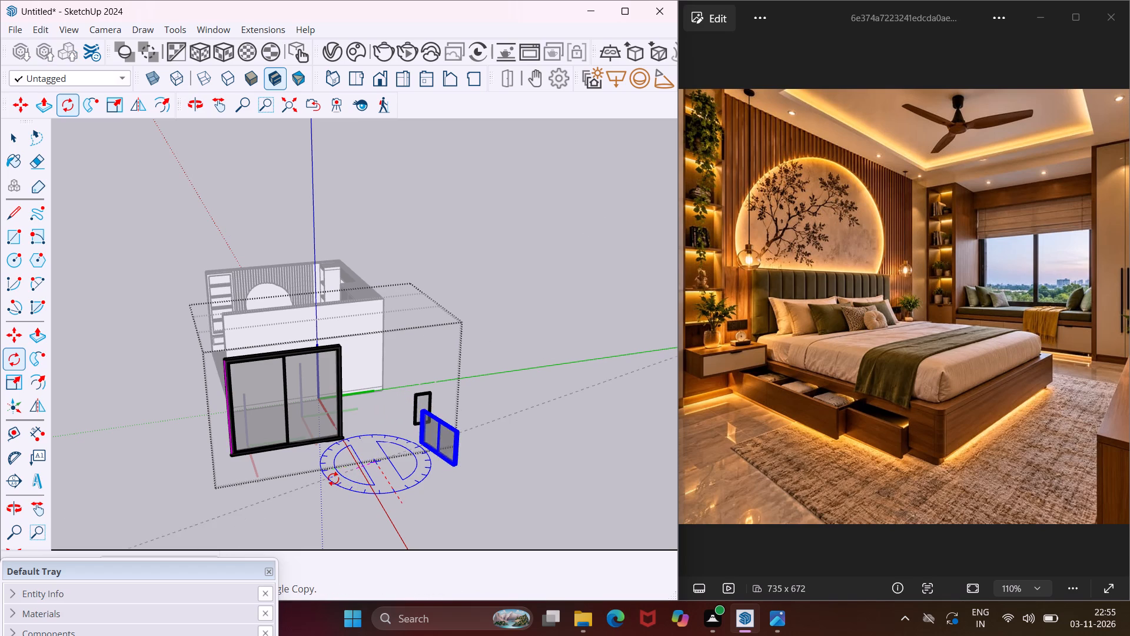
pyautogui.click(331, 477)
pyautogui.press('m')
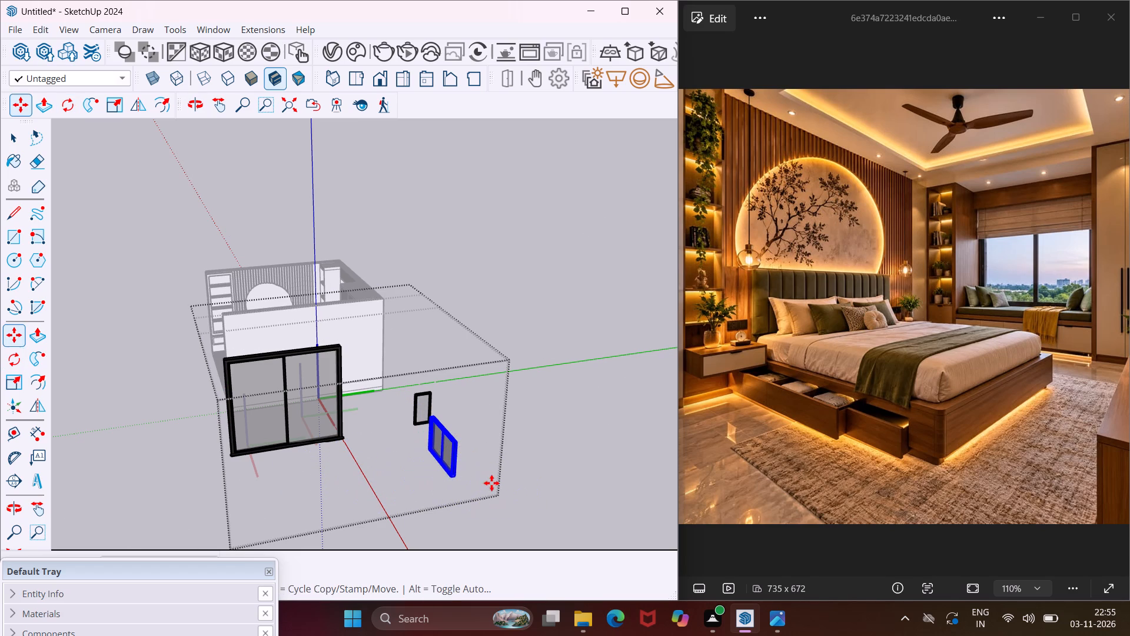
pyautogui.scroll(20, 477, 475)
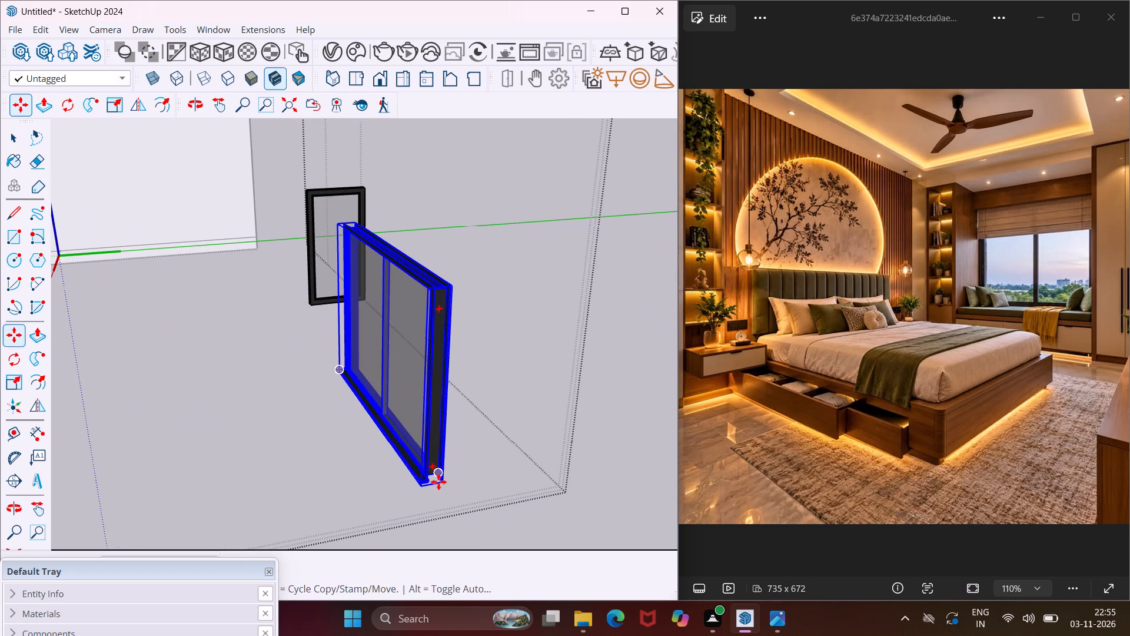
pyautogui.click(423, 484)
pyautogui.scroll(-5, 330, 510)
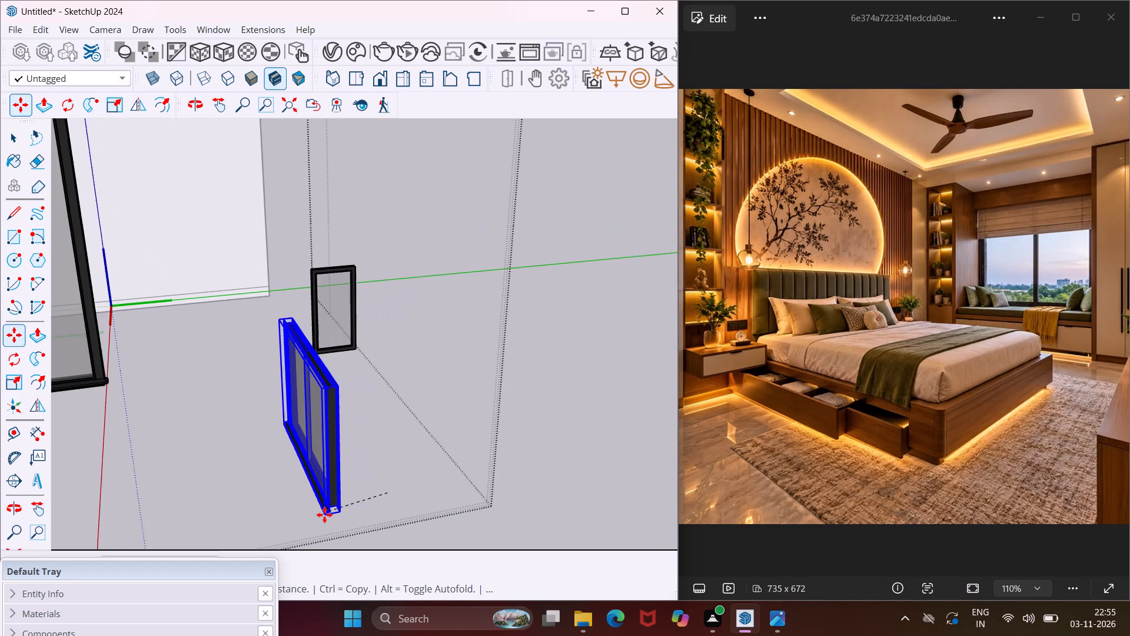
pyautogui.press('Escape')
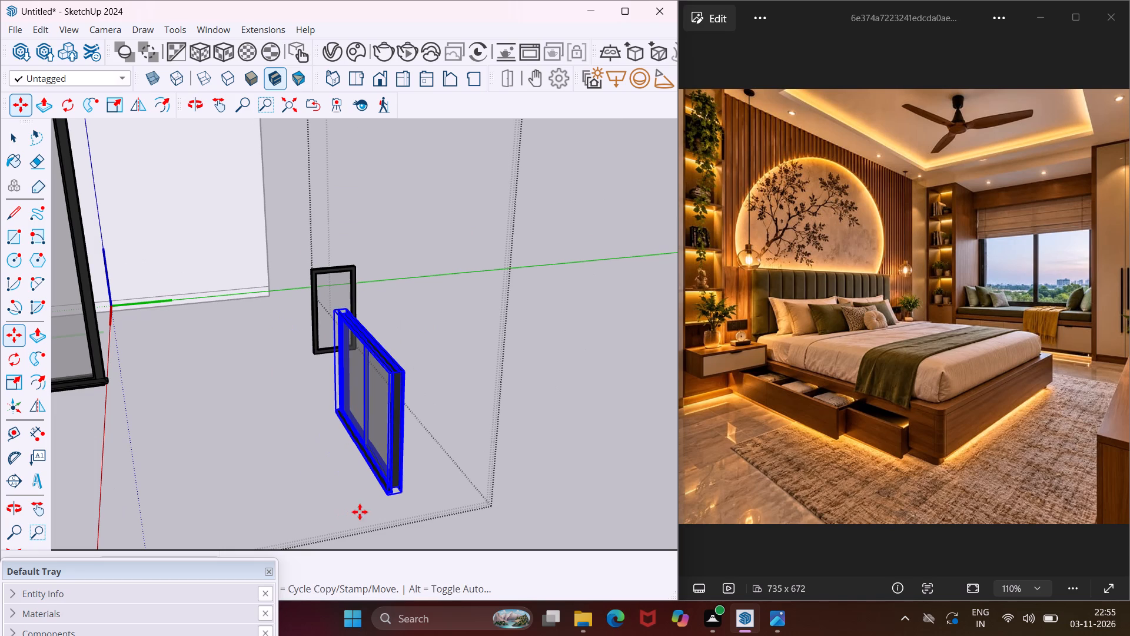
# Move the smaller two-pane window by its bottom corner onto the matching lower outer corner of the wall's window opening.
pyautogui.scroll(3, 406, 496)
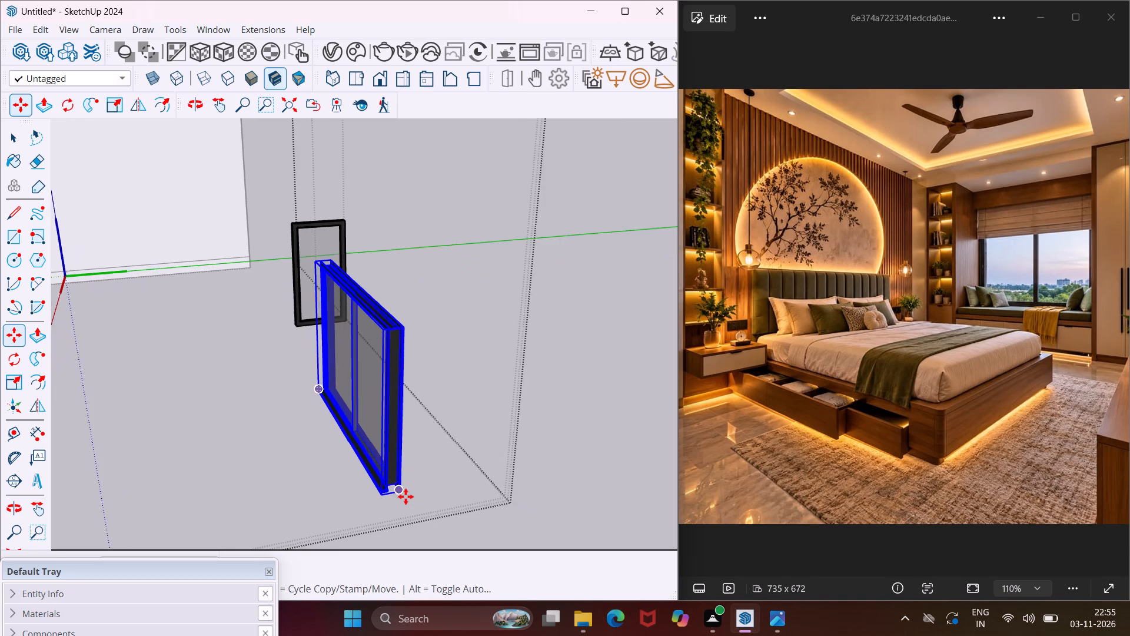
pyautogui.scroll(4, 406, 496)
pyautogui.click(400, 493)
pyautogui.scroll(-6, 343, 503)
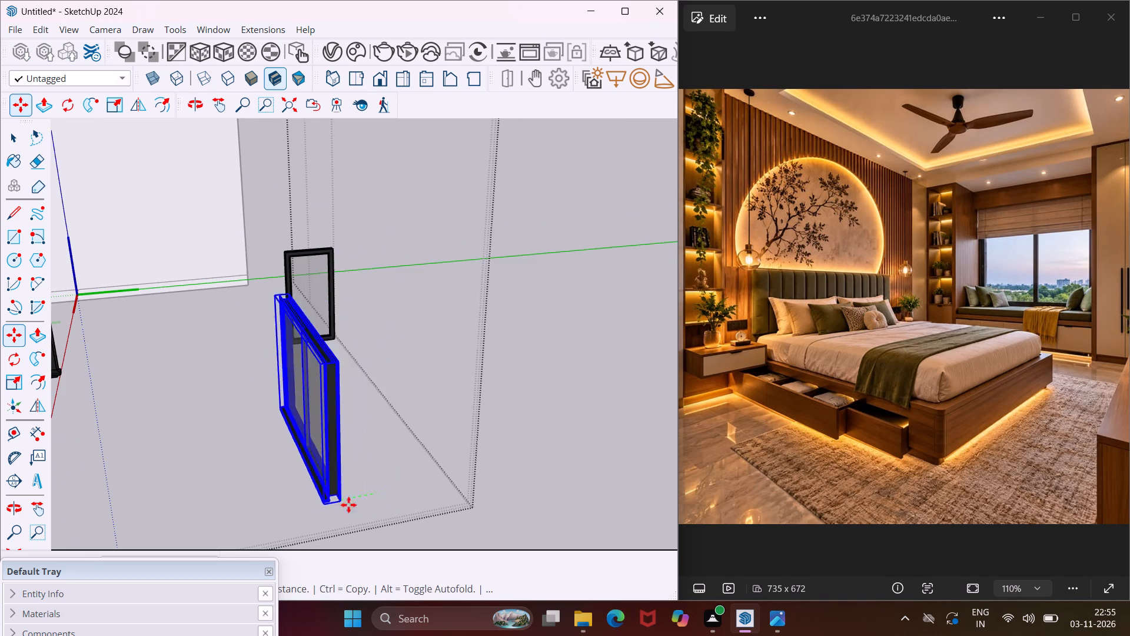
pyautogui.moveTo(410, 438); pyautogui.dragTo(168, 505, button='middle')
pyautogui.scroll(-9, 168, 505)
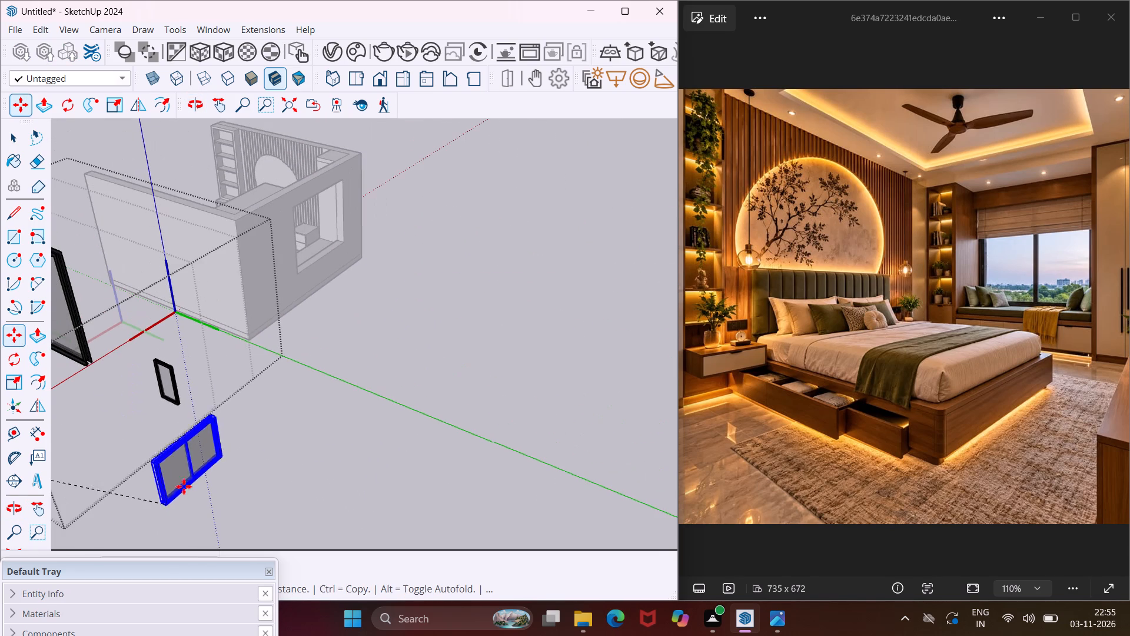
pyautogui.scroll(5, 298, 273)
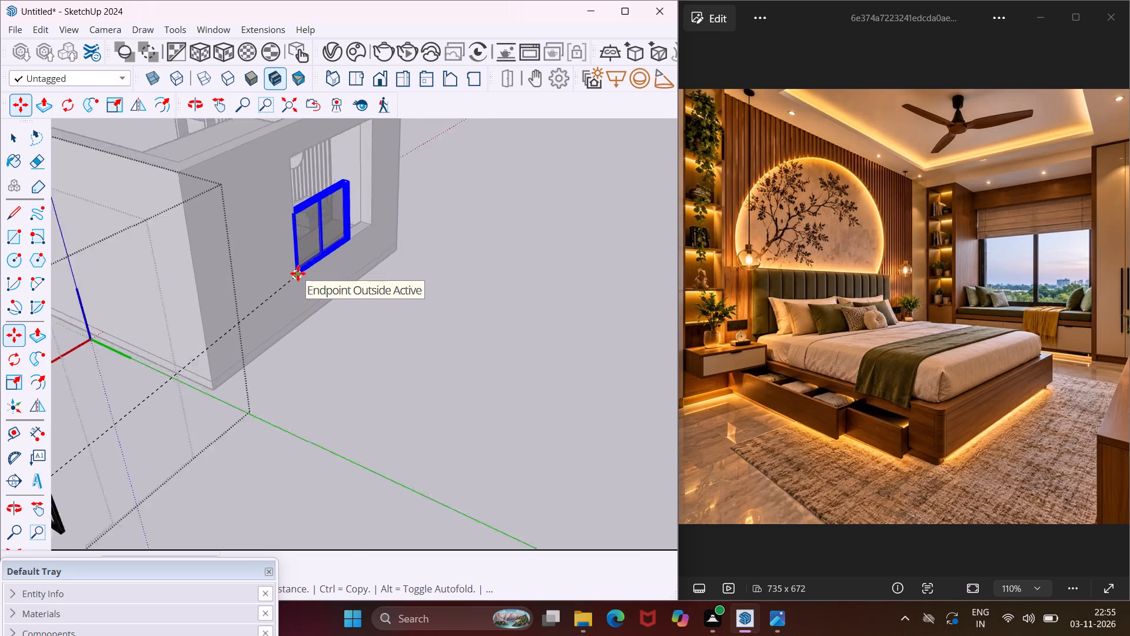
pyautogui.scroll(3, 298, 273)
pyautogui.moveTo(298, 273); pyautogui.dragTo(62, 342, button='middle')
pyautogui.scroll(8, 203, 264)
pyautogui.click(207, 256)
pyautogui.scroll(-11, 210, 262)
pyautogui.moveTo(212, 279); pyautogui.dragTo(227, 184, button='middle')
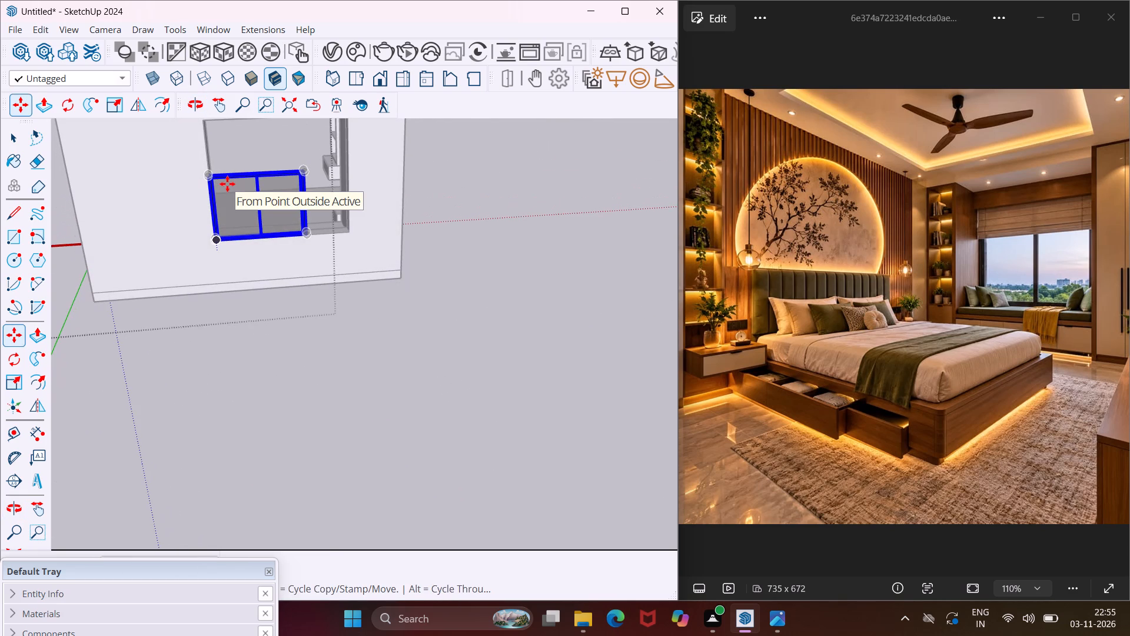
# Scale the placed two-pane window's width out to the opposite side edge of the wall opening.
pyautogui.click(14, 377)
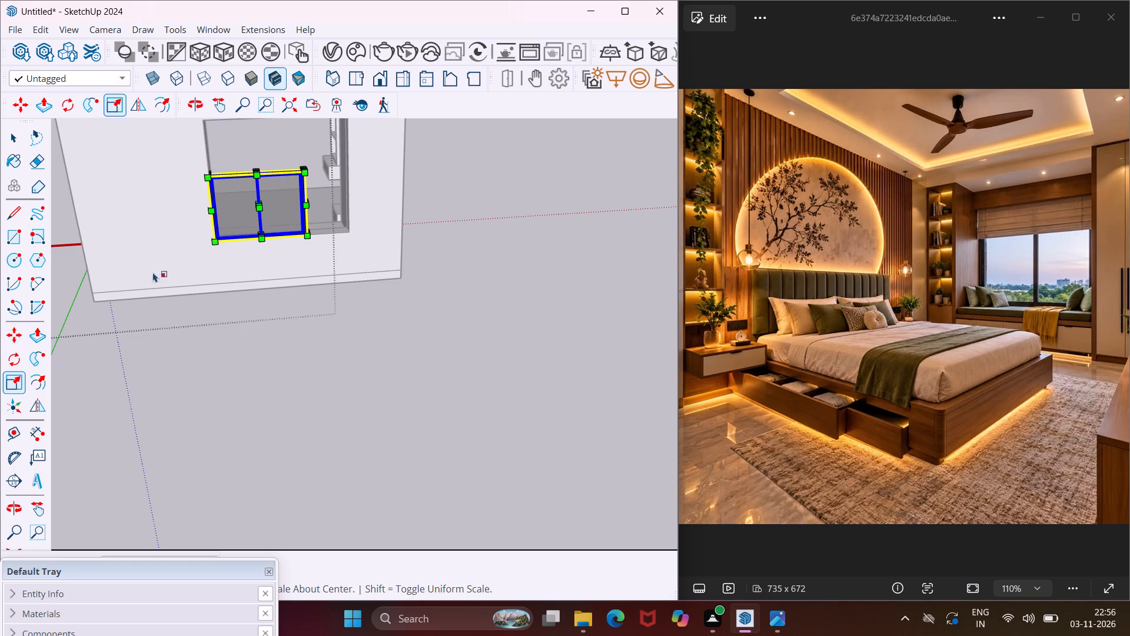
pyautogui.moveTo(261, 154); pyautogui.dragTo(104, 192, button='middle')
pyautogui.scroll(10, 225, 182)
pyautogui.scroll(3, 328, 216)
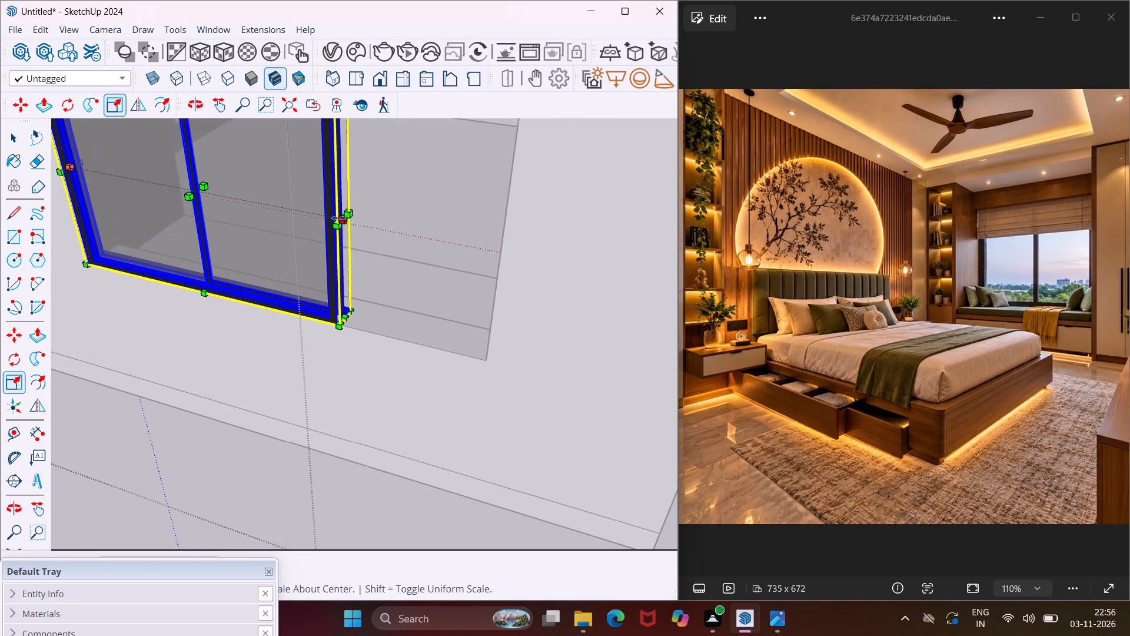
pyautogui.click(338, 218)
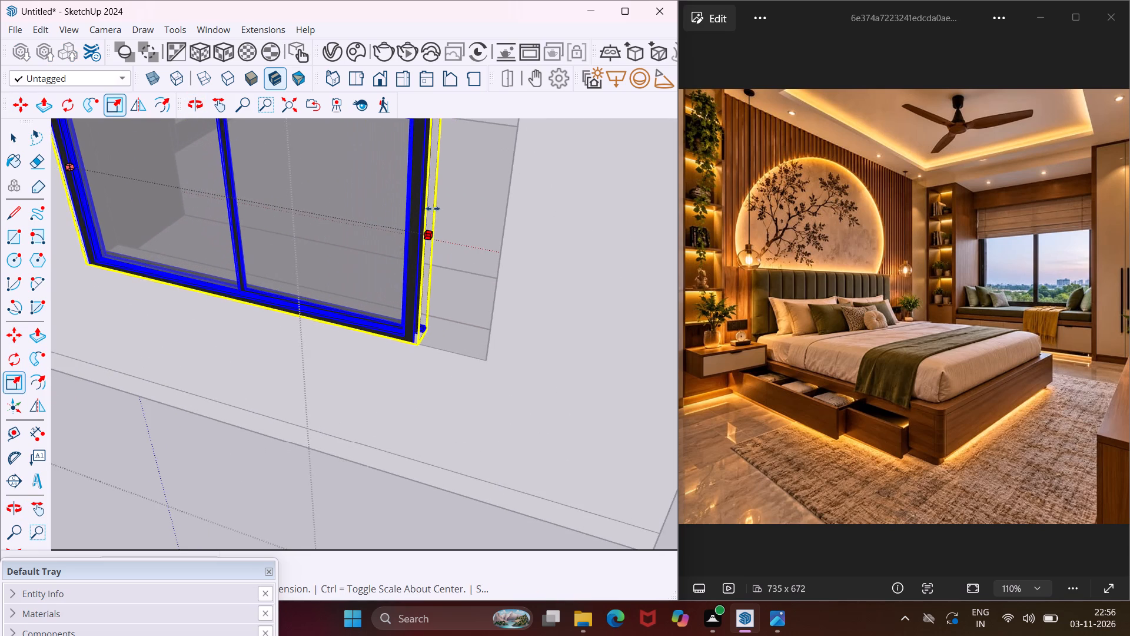
pyautogui.moveTo(433, 208); pyautogui.dragTo(546, 217, button='middle')
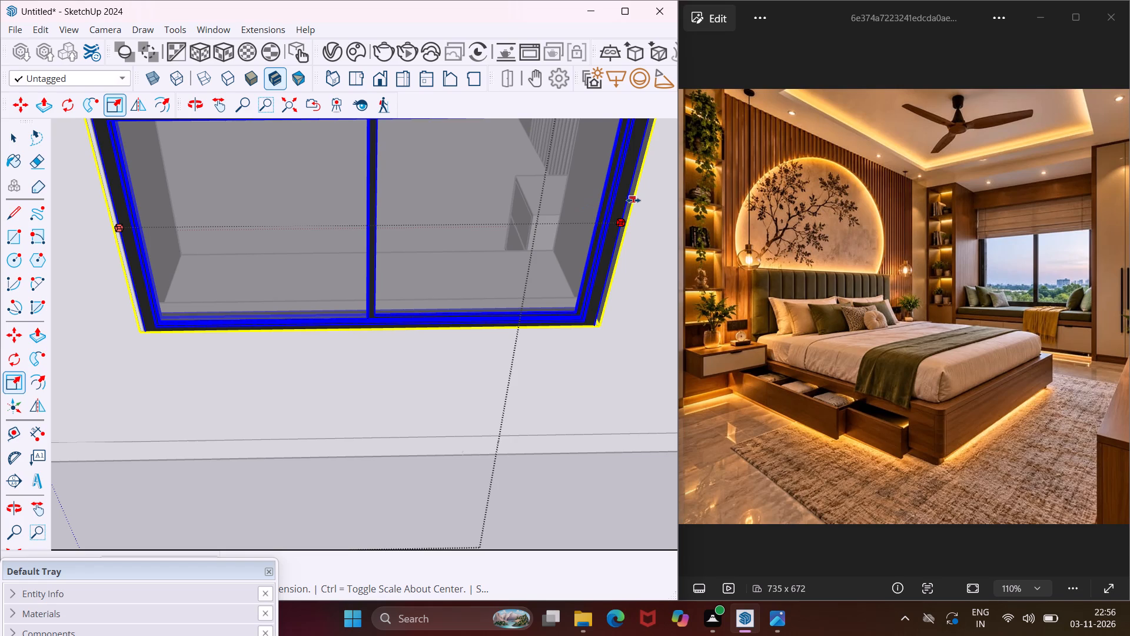
pyautogui.click(634, 200)
# Scale the placed two-pane window's height up to the top edge of the wall opening.
pyautogui.scroll(-10, 483, 234)
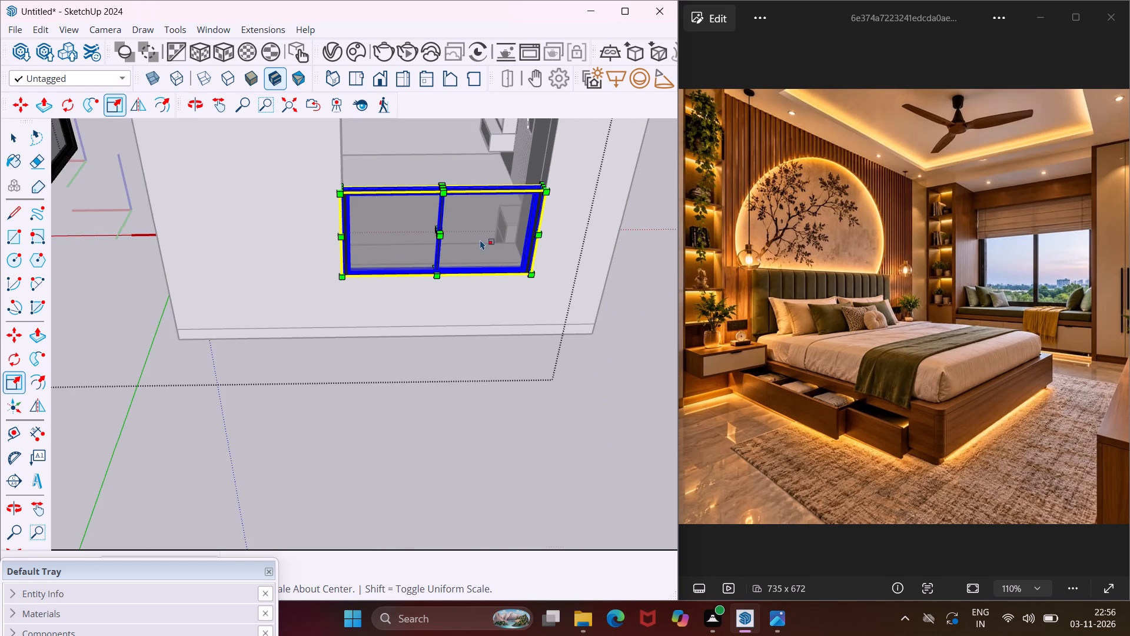
pyautogui.moveTo(480, 240); pyautogui.dragTo(474, 211, button='middle')
pyautogui.scroll(10, 433, 168)
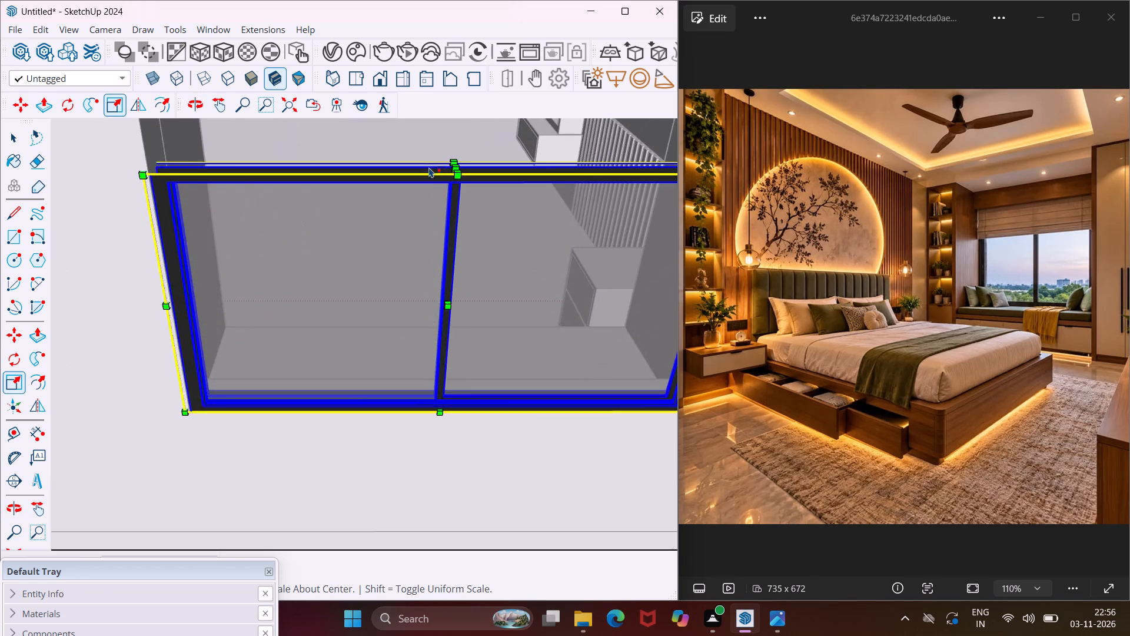
pyautogui.scroll(7, 429, 167)
pyautogui.click(463, 173)
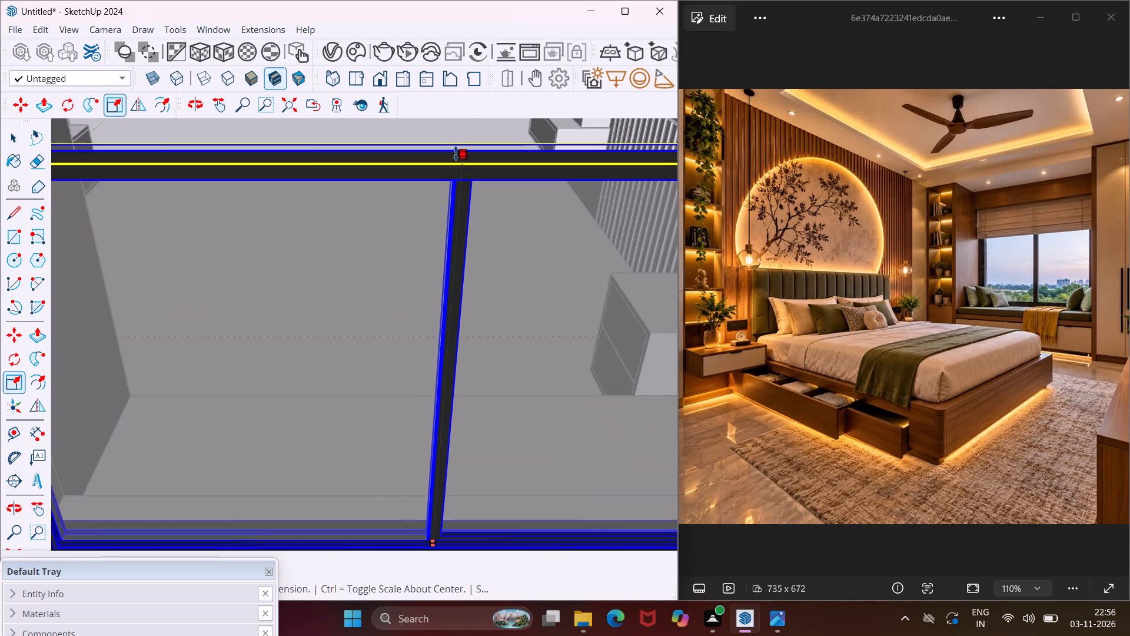
pyautogui.scroll(-17, 454, 152)
pyautogui.scroll(-6, 454, 157)
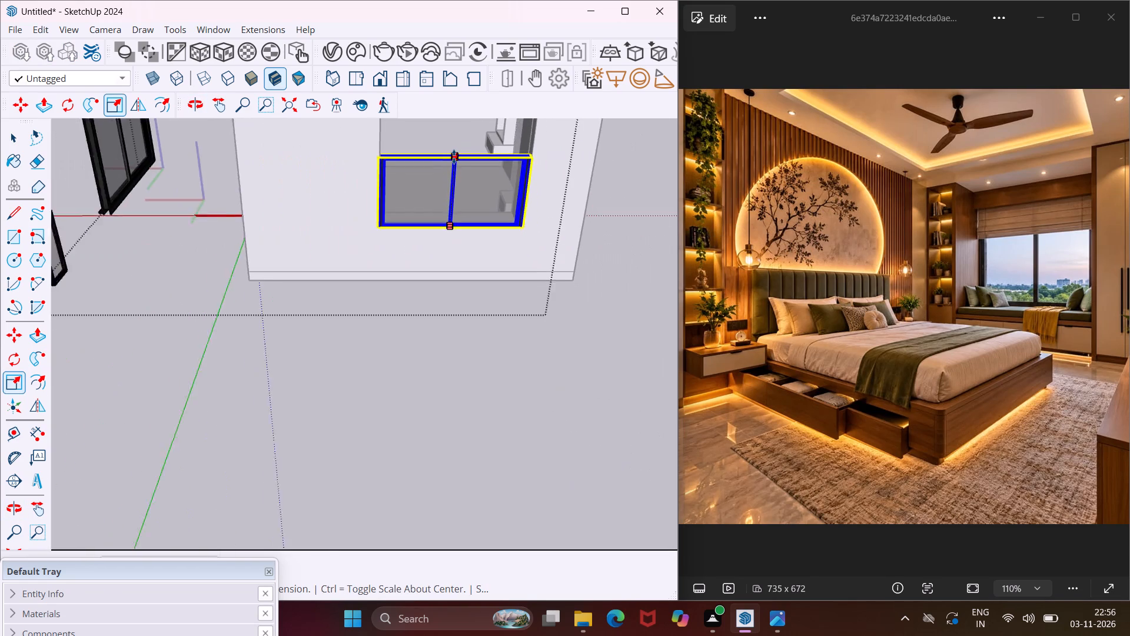
pyautogui.scroll(-9, 454, 157)
pyautogui.moveTo(454, 157); pyautogui.dragTo(454, 135, button='middle')
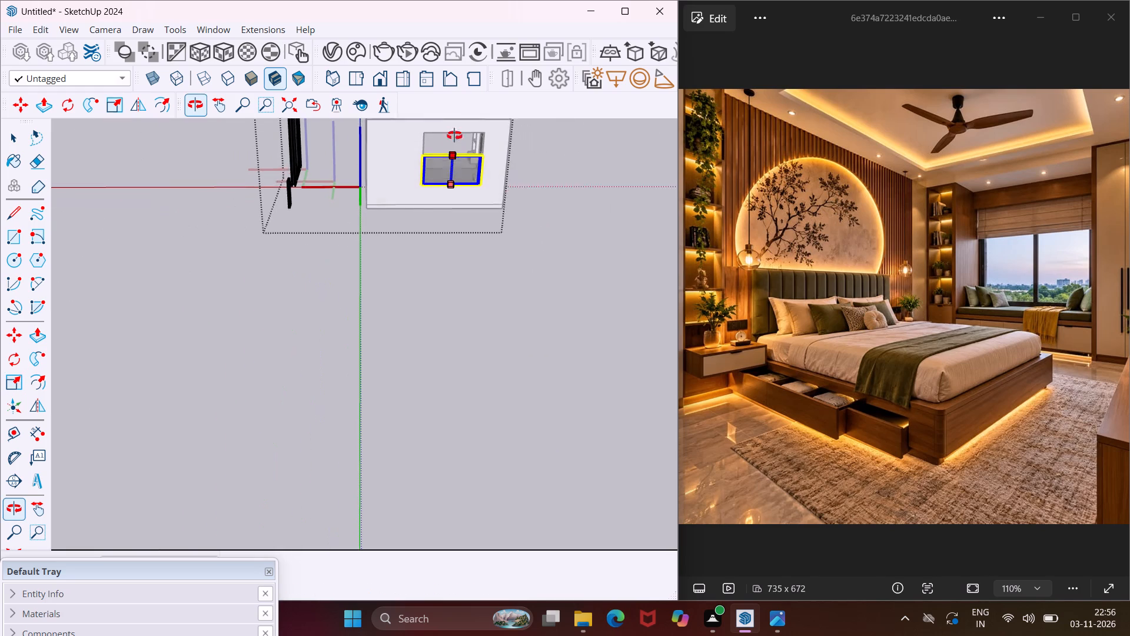
pyautogui.moveTo(454, 135); pyautogui.dragTo(454, 110, button='middle')
pyautogui.scroll(9, 445, 128)
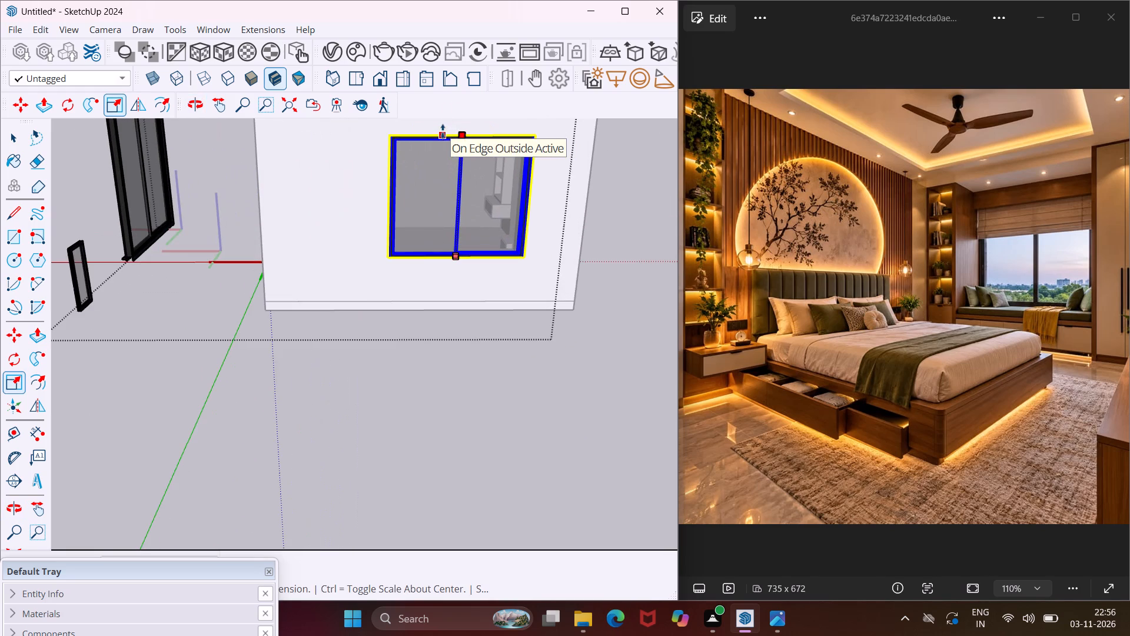
pyautogui.click(443, 131)
pyautogui.press('Escape')
pyautogui.press('space')
# Delete the large two-pane window and the small single-pane window left outside the room from the imported set.
pyautogui.moveTo(400, 221); pyautogui.dragTo(446, 264, button='middle')
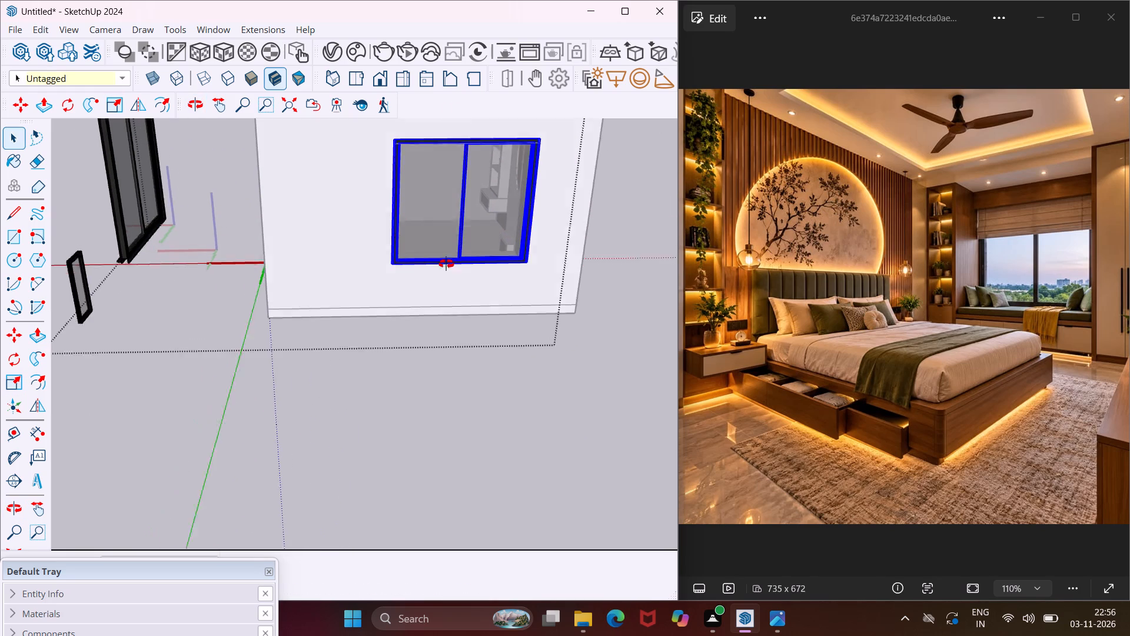
pyautogui.moveTo(446, 264); pyautogui.dragTo(628, 300, button='middle')
pyautogui.scroll(-5, 380, 334)
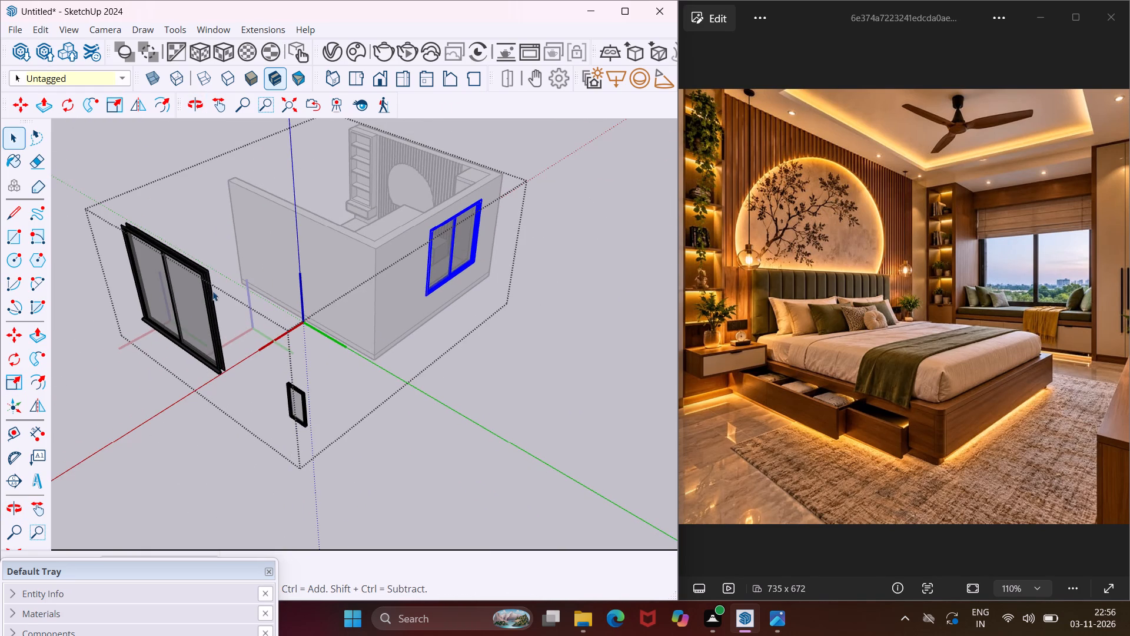
pyautogui.moveTo(206, 219); pyautogui.dragTo(127, 379)
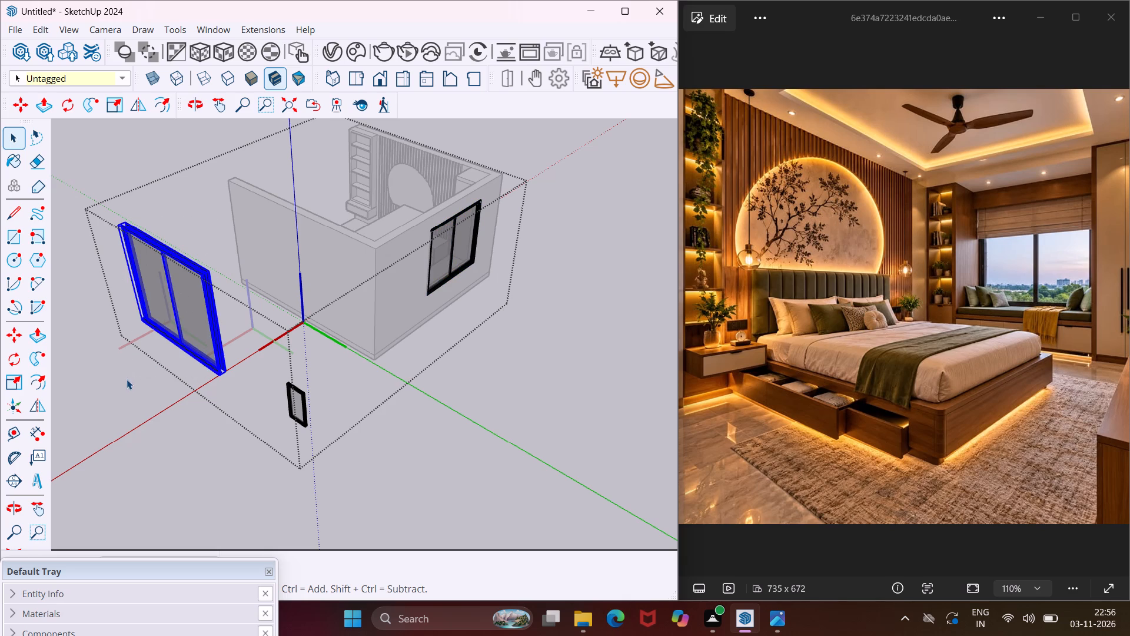
pyautogui.press('Delete')
pyautogui.moveTo(325, 386); pyautogui.dragTo(323, 387)
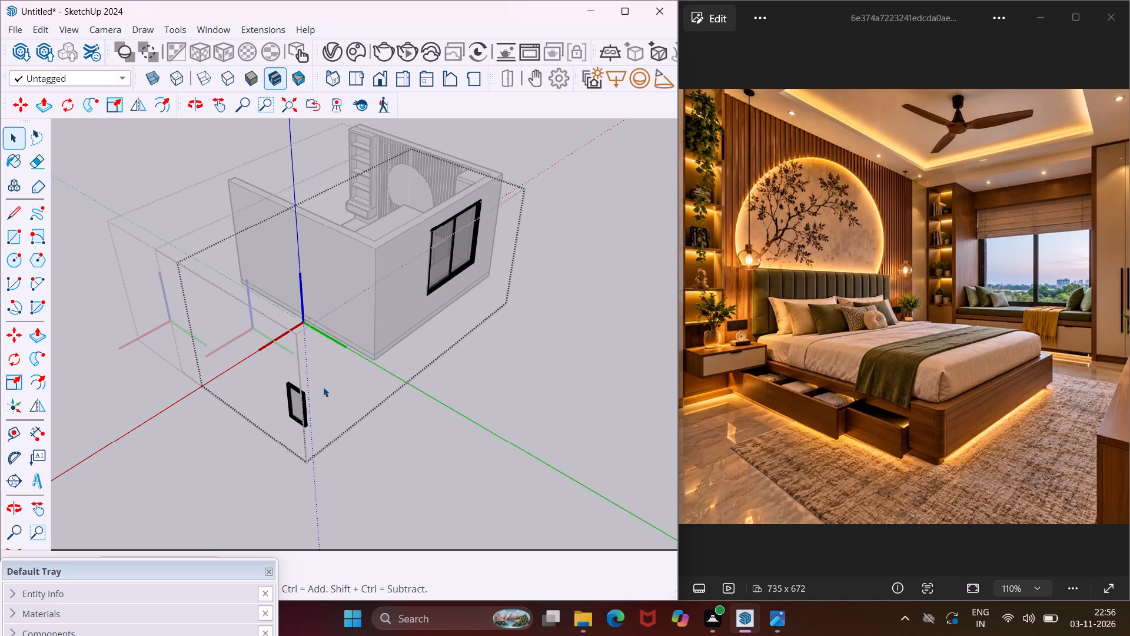
pyautogui.moveTo(323, 387); pyautogui.dragTo(250, 441)
pyautogui.press('Delete')
pyautogui.moveTo(211, 411); pyautogui.dragTo(333, 428, button='middle')
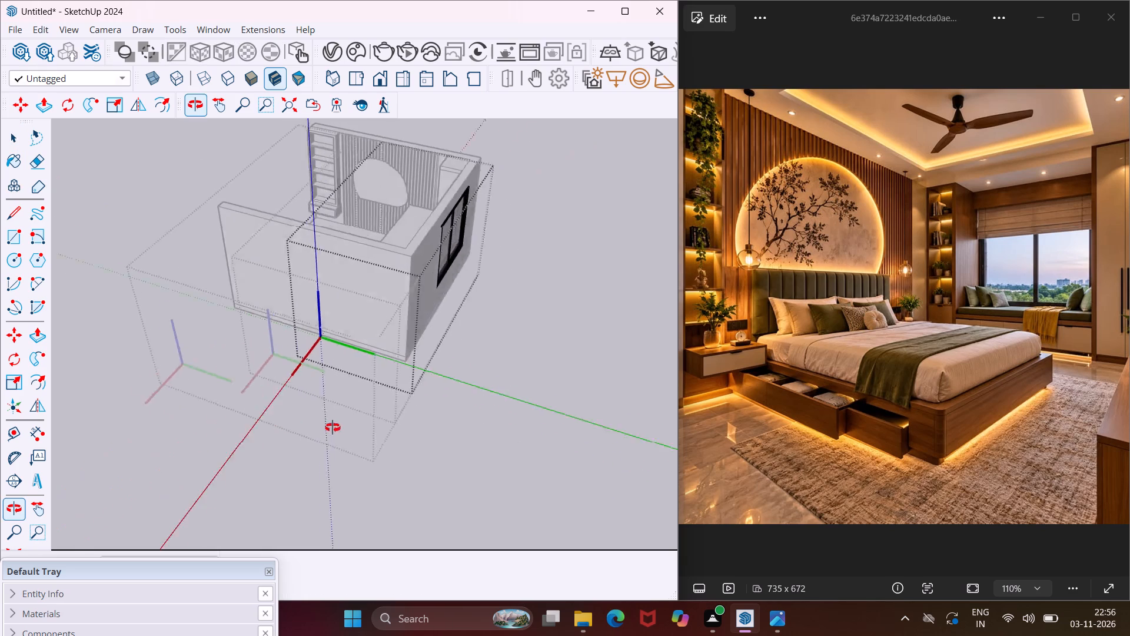
# Leave the nested group editing around the fitted window and return to the whole bedroom model.
pyautogui.moveTo(333, 428); pyautogui.dragTo(795, 375, button='middle')
pyautogui.click(508, 422)
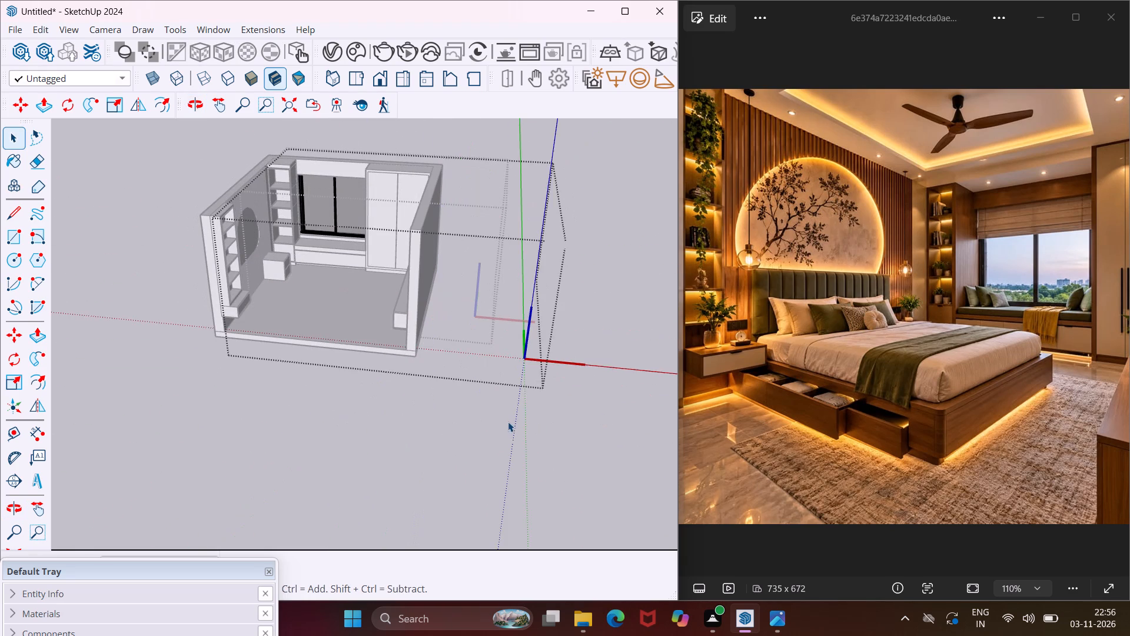
pyautogui.press('Escape')
pyautogui.press('space')
pyautogui.doubleClick(473, 415)
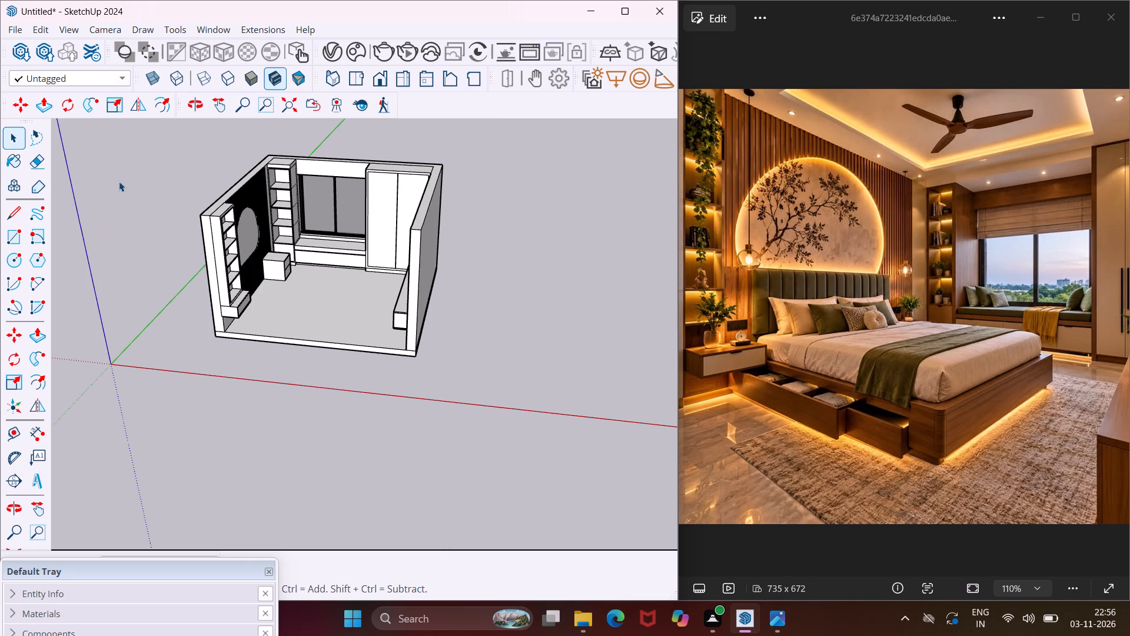
# Open 3D Warehouse and search its models for "window bed".
pyautogui.click(225, 29)
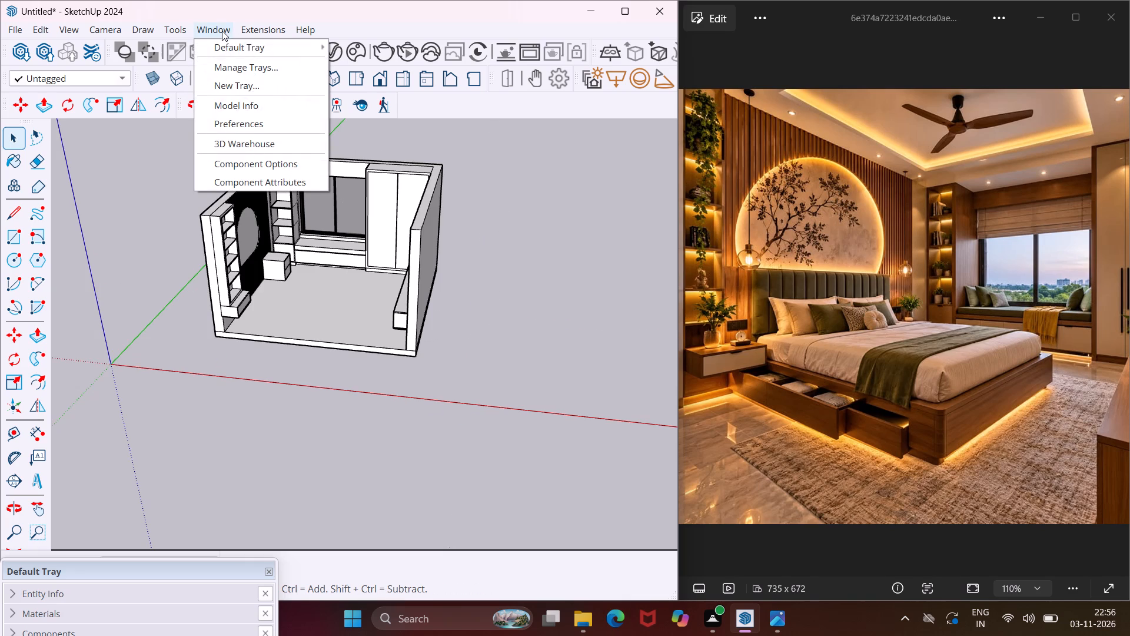
pyautogui.click(249, 140)
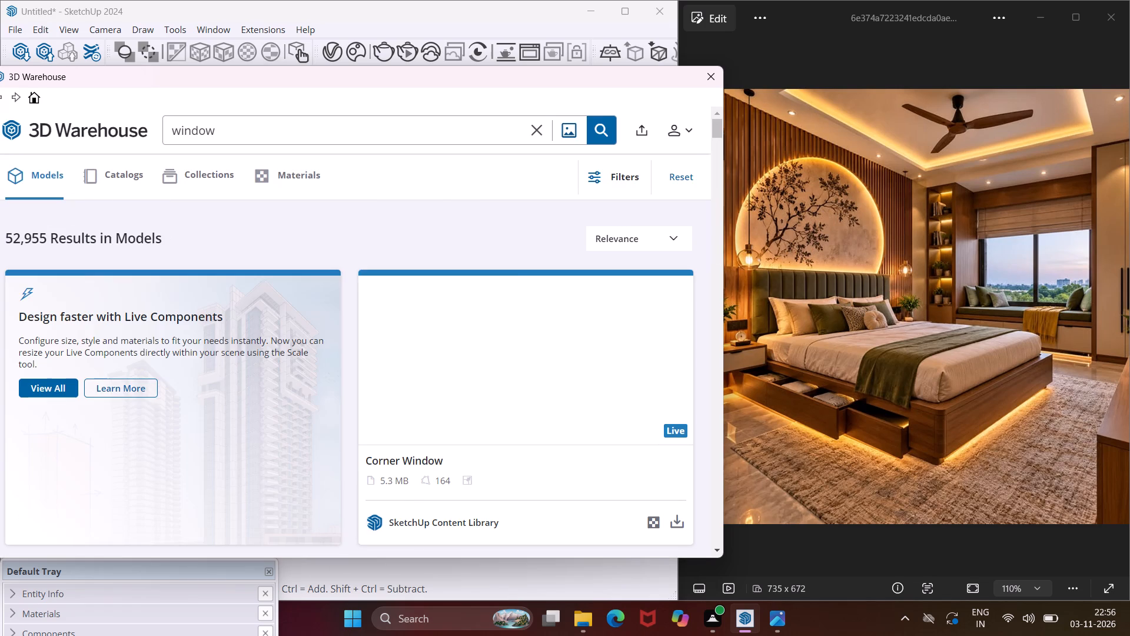
pyautogui.click(222, 128)
pyautogui.press('space')
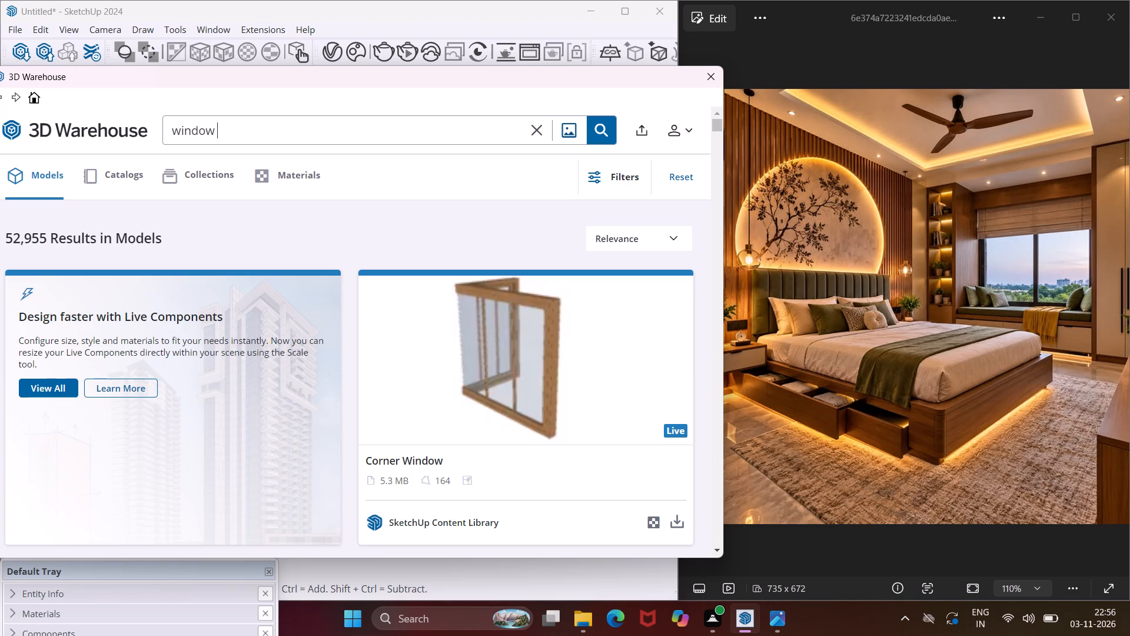
pyautogui.press('w')
pyautogui.press('BackSpace')
pyautogui.press('b')
pyautogui.write('ed')
pyautogui.press('Return')
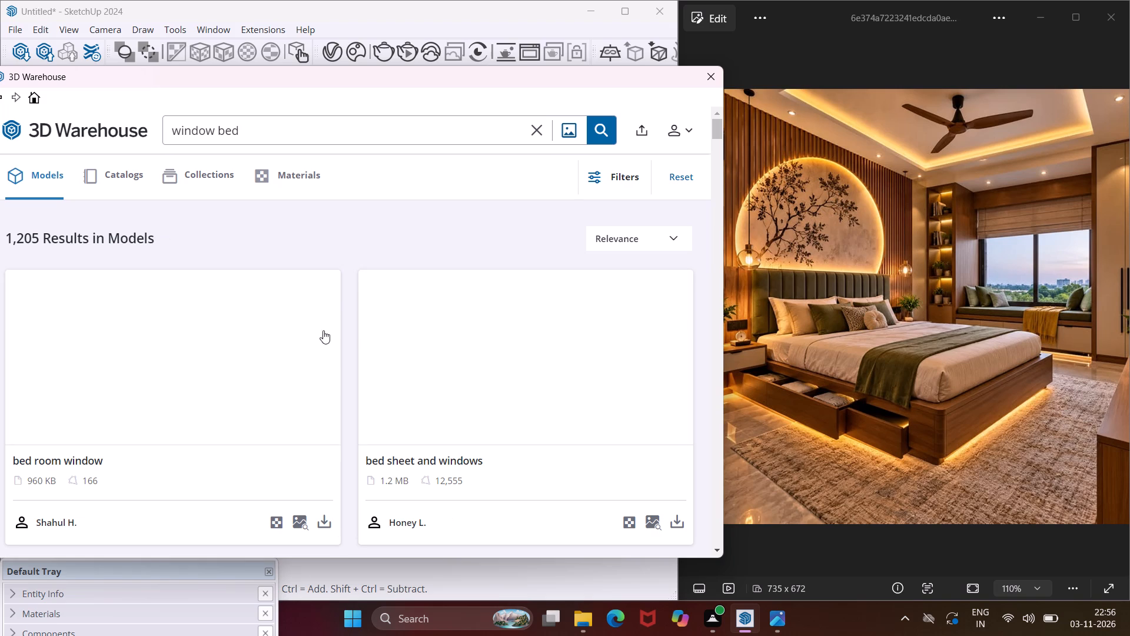
# Look through the "window bed" model results for a bed suited to the window seat in the reference photo.
pyautogui.scroll(-7, 311, 361)
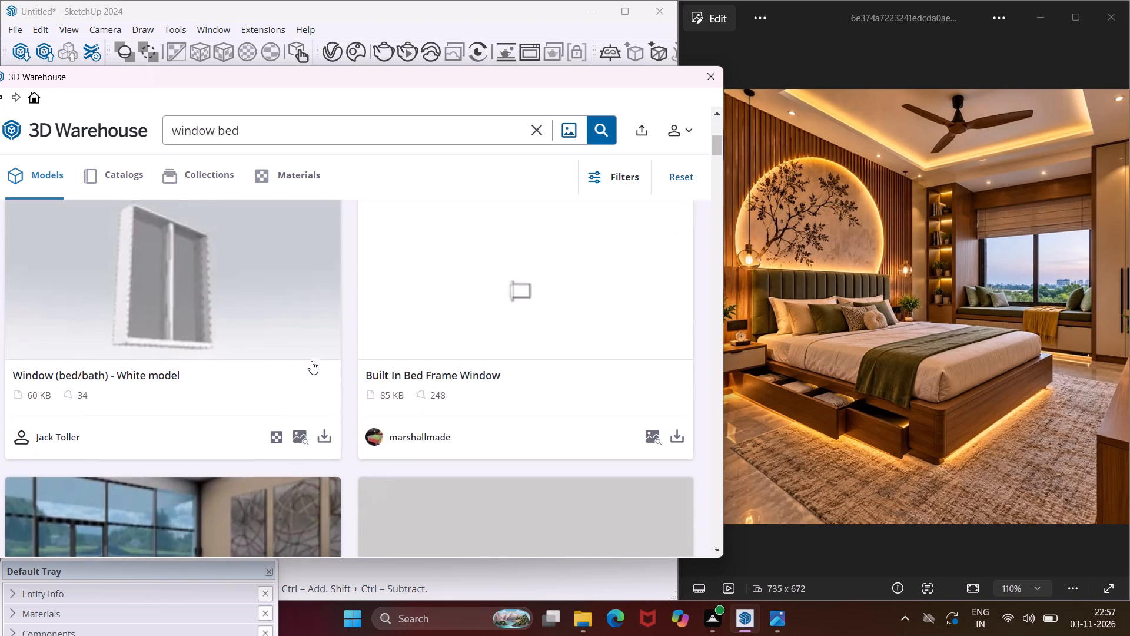
pyautogui.scroll(-10, 311, 361)
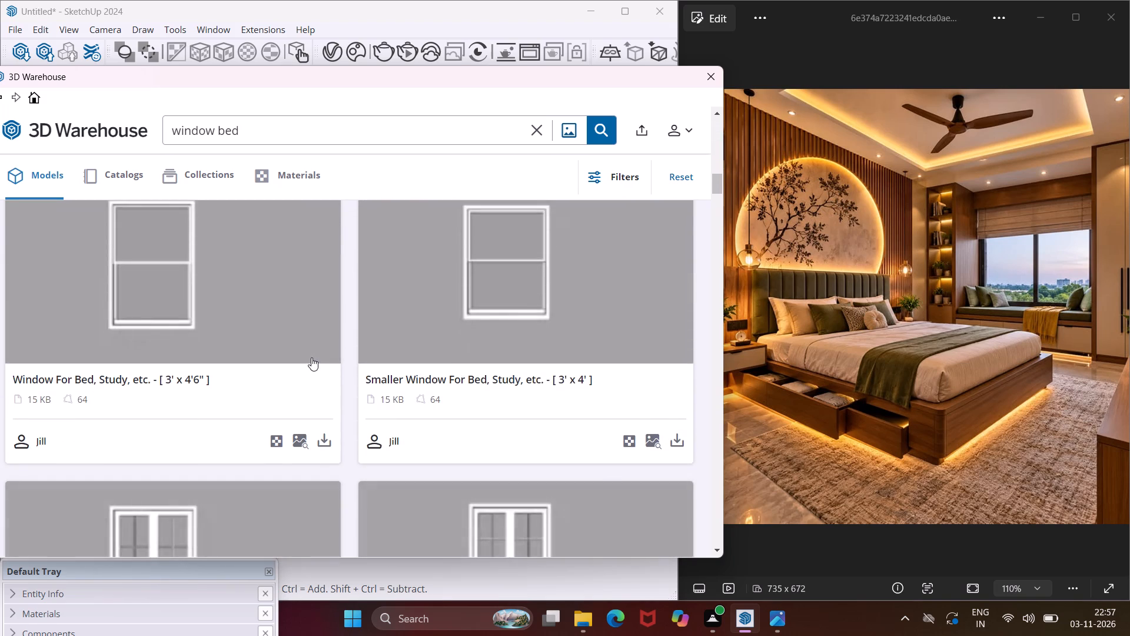
pyautogui.scroll(-13, 311, 357)
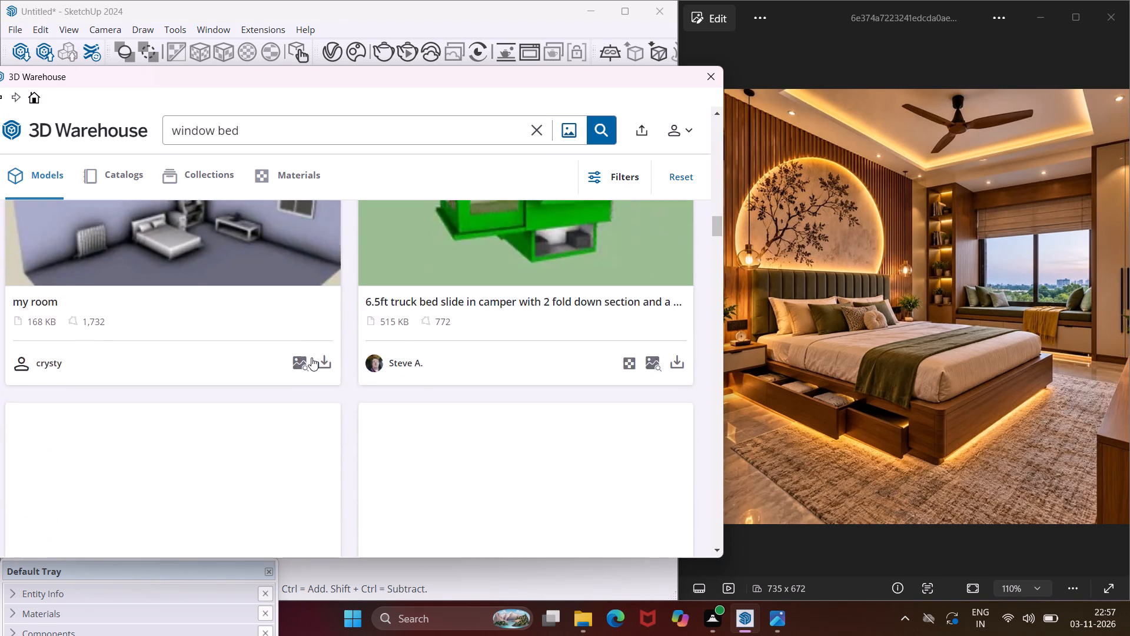
pyautogui.scroll(-11, 311, 357)
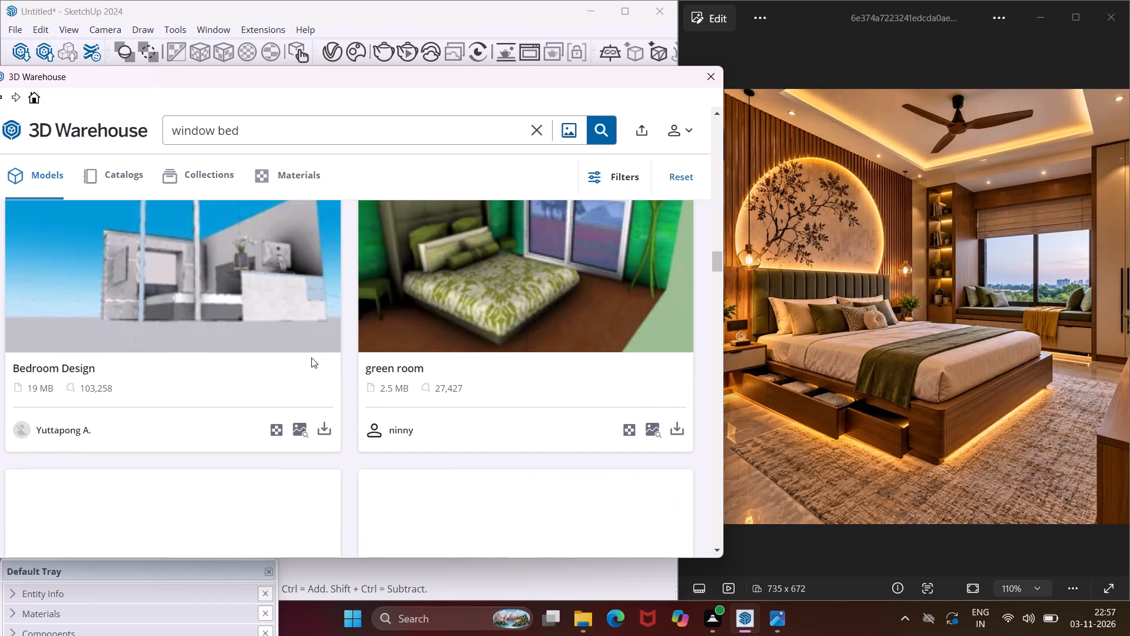
pyautogui.scroll(-6, 311, 357)
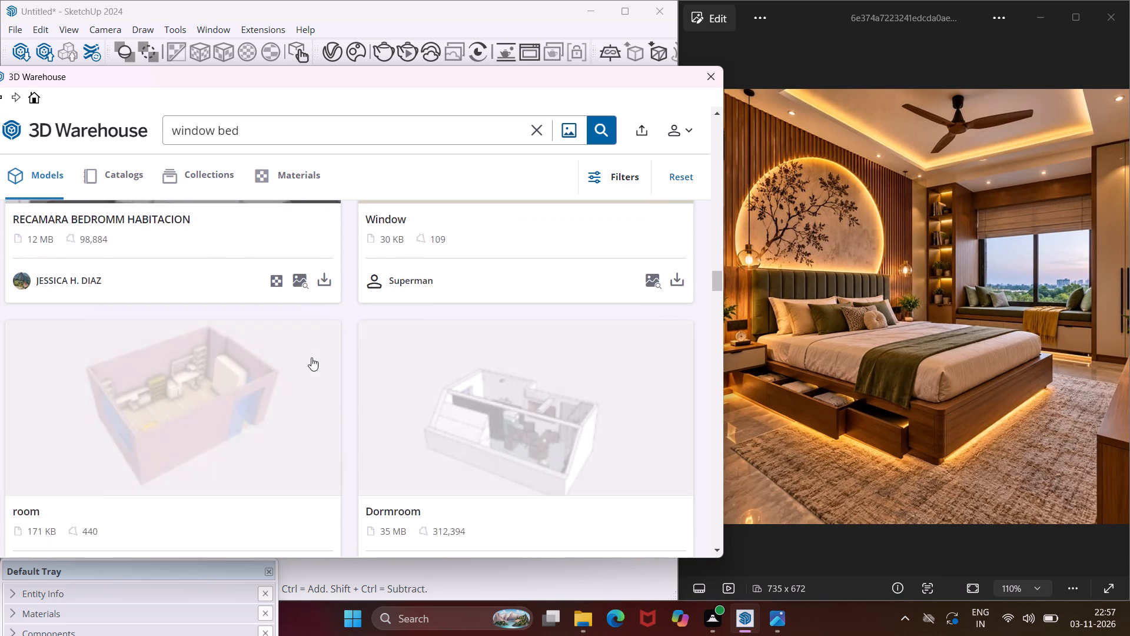
pyautogui.scroll(-7, 311, 357)
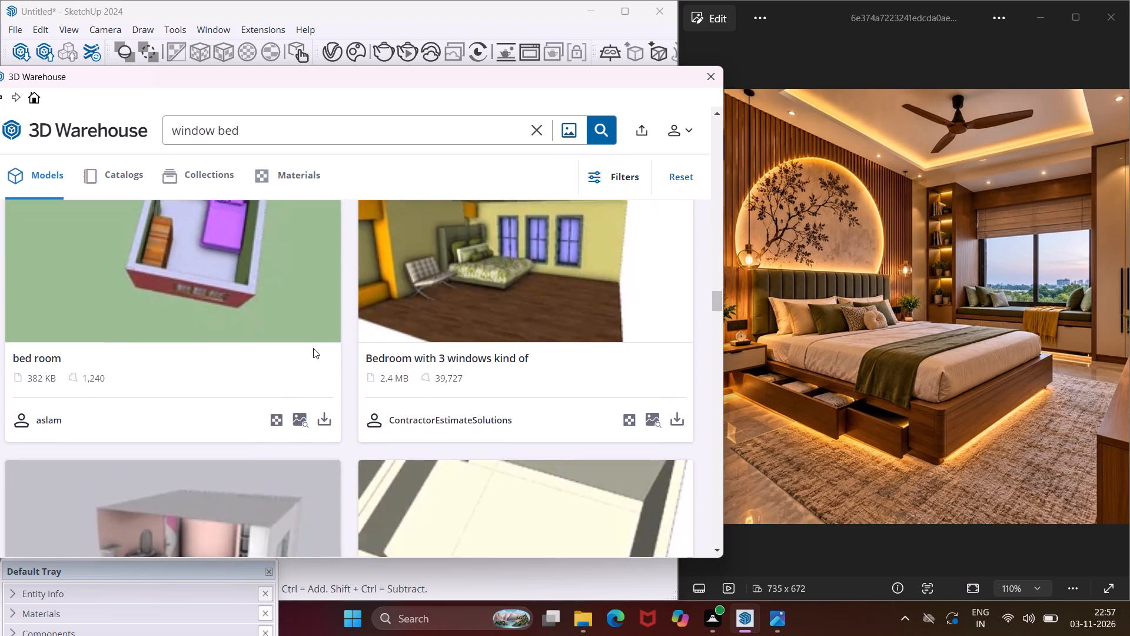
pyautogui.scroll(-12, 313, 348)
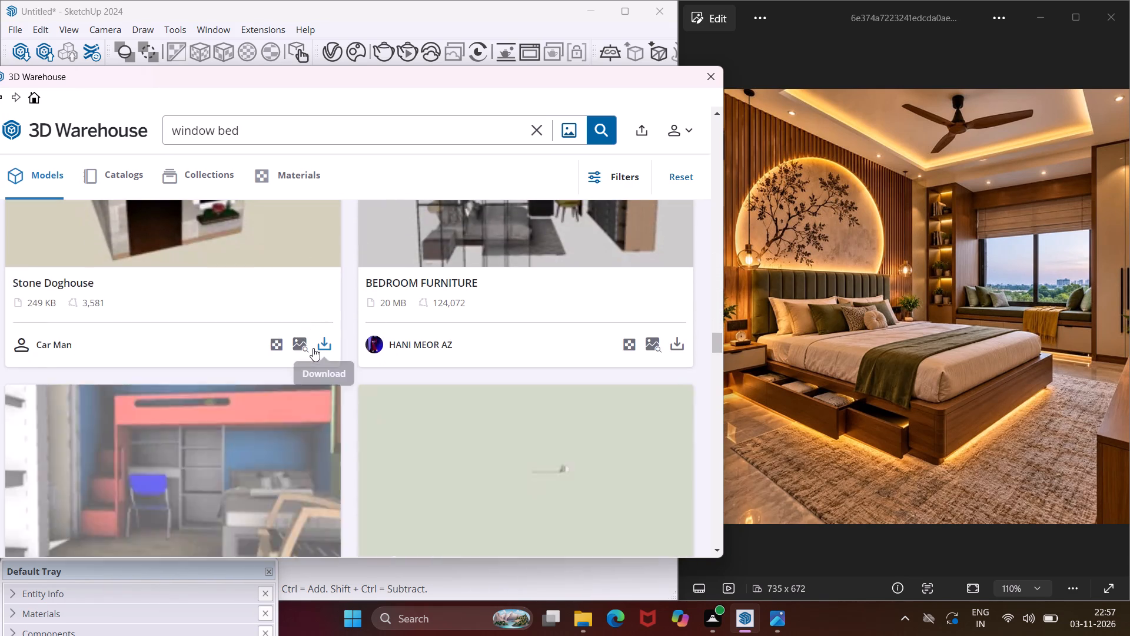
pyautogui.scroll(-12, 313, 348)
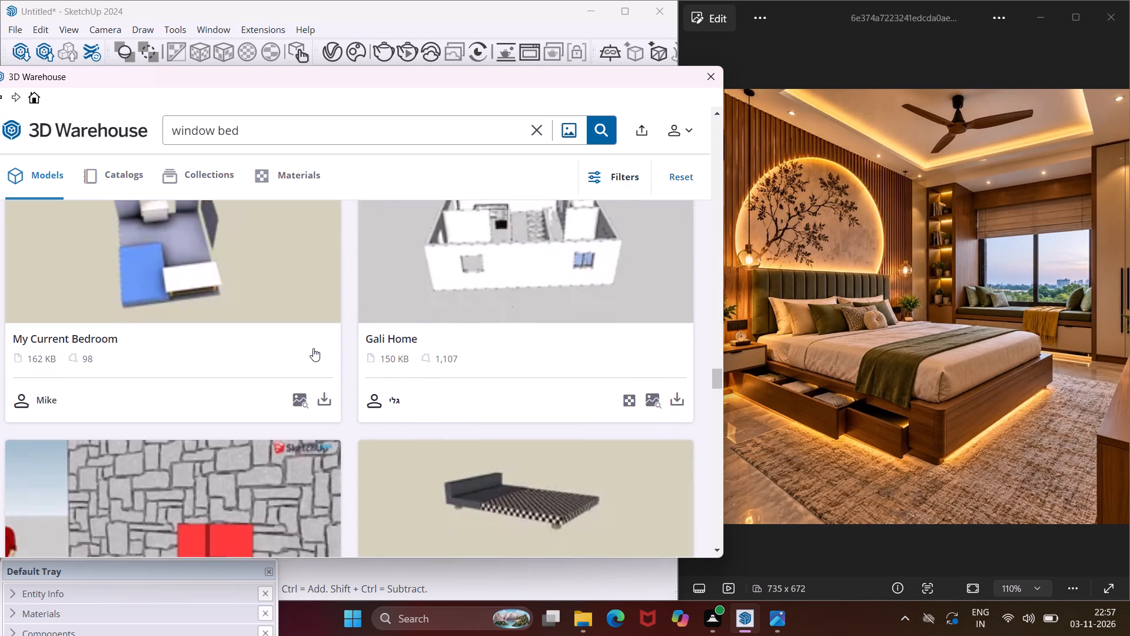
pyautogui.scroll(-14, 313, 348)
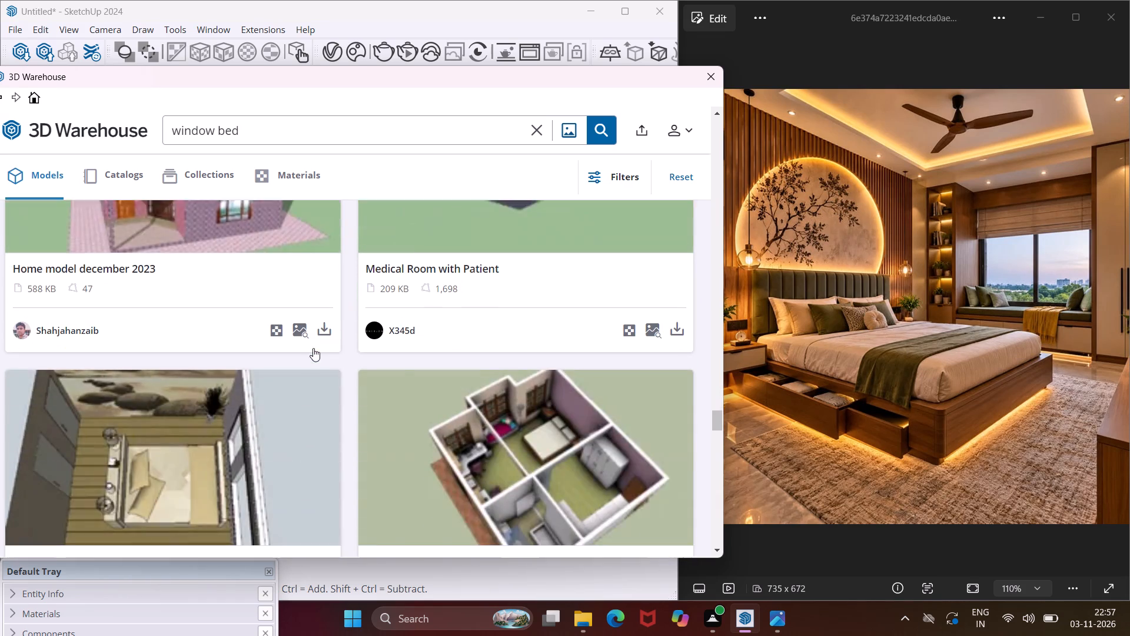
pyautogui.scroll(-14, 313, 348)
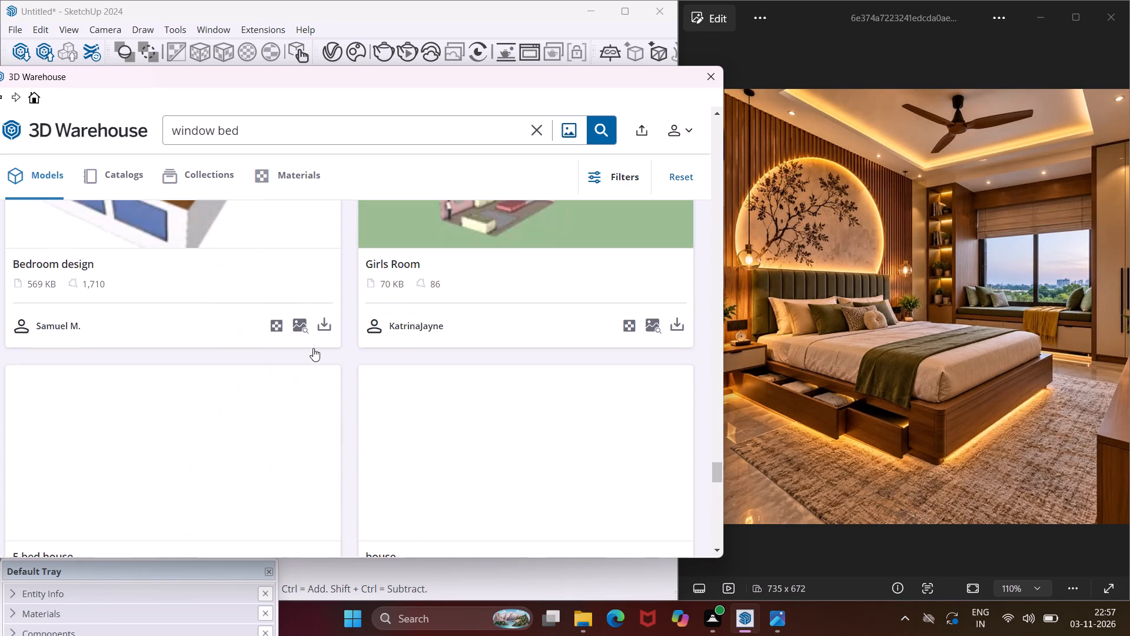
pyautogui.scroll(-16, 313, 348)
pyautogui.scroll(-5, 313, 348)
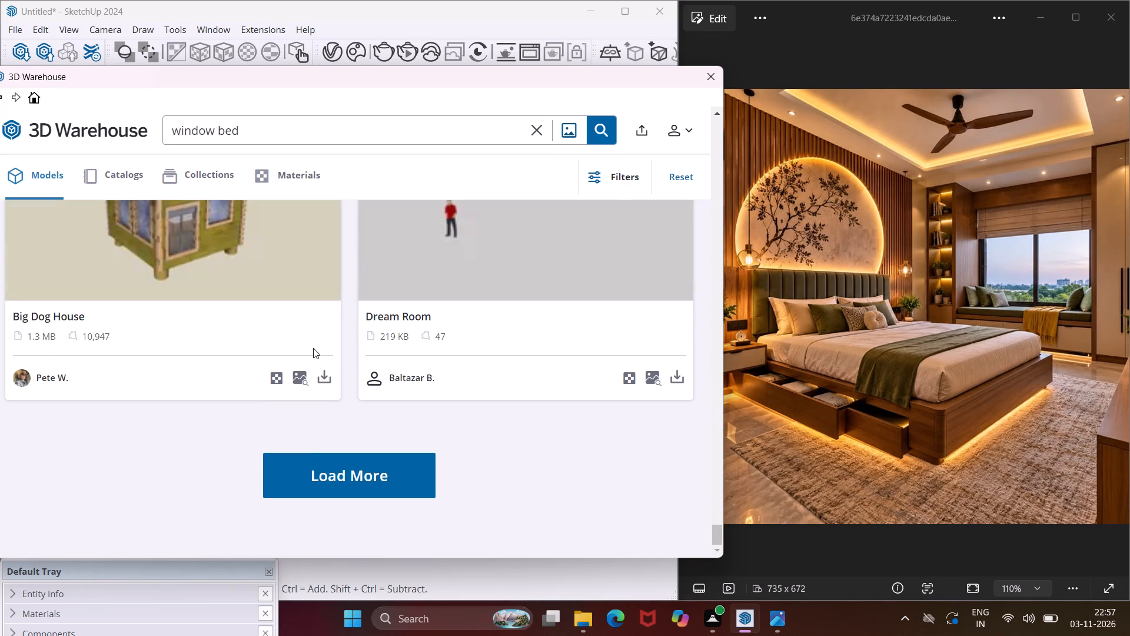
pyautogui.scroll(2, 313, 348)
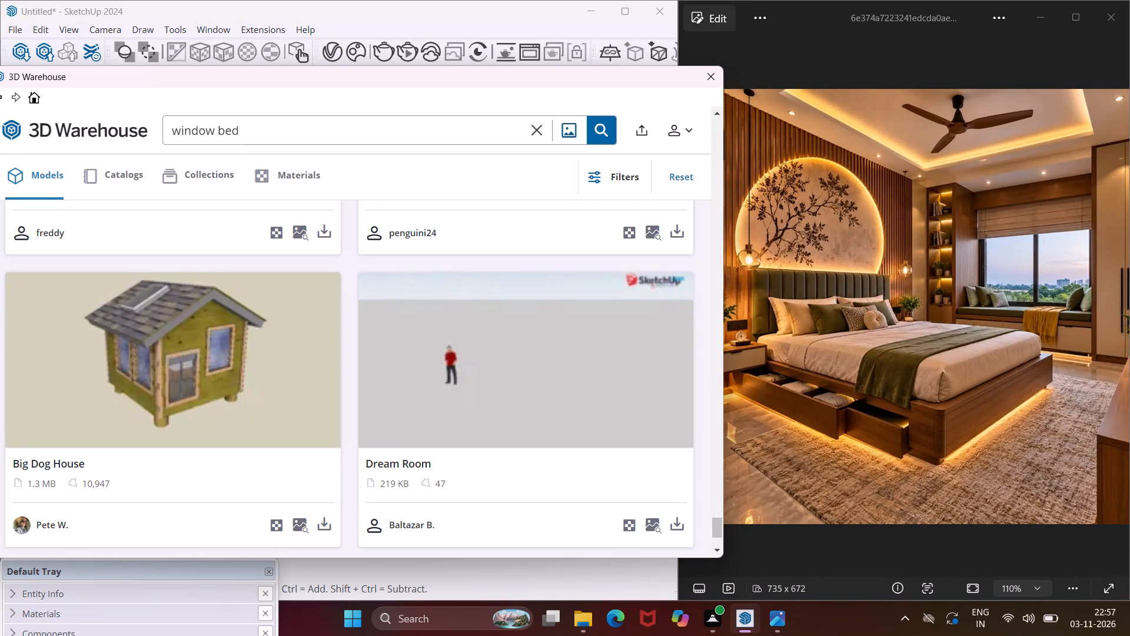
# Change the 3D Warehouse model search to "single bed".
pyautogui.click(216, 127)
pyautogui.press('BackSpace')
pyautogui.press('BackSpace')
pyautogui.press('BackSpace')
pyautogui.press('BackSpace')
pyautogui.press('BackSpace')
pyautogui.press('BackSpace')
pyautogui.press('BackSpace')
pyautogui.press('BackSpace')
pyautogui.press('BackSpace')
pyautogui.press('BackSpace')
pyautogui.press('BackSpace')
pyautogui.press('BackSpace')
pyautogui.press('BackSpace')
pyautogui.press('BackSpace')
pyautogui.write('sin')
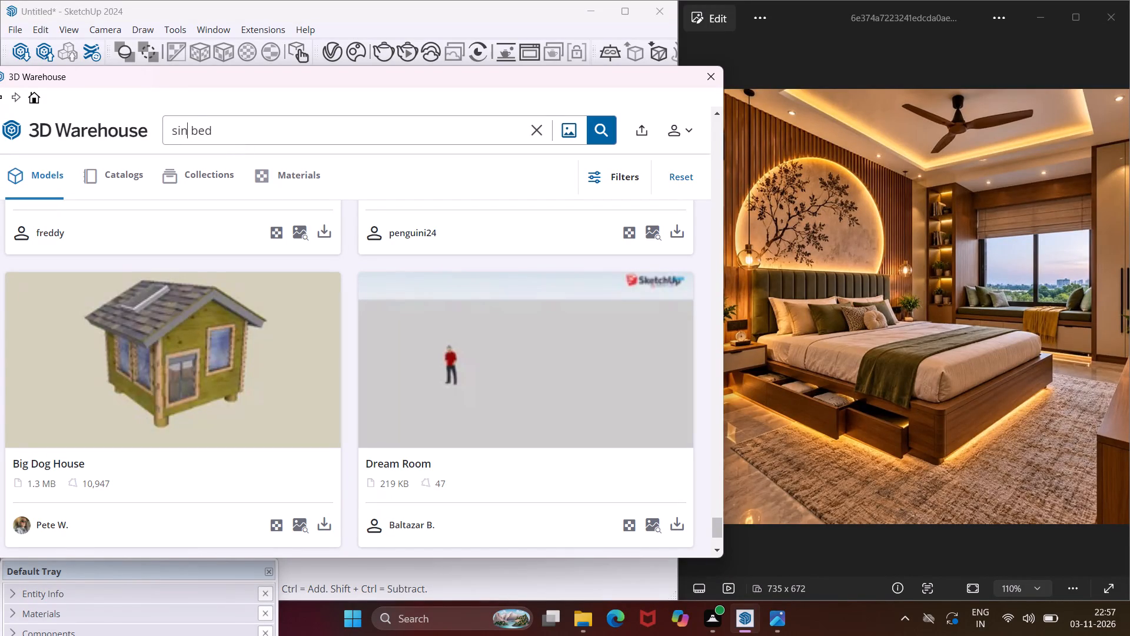
pyautogui.write('gl')
pyautogui.press('e')
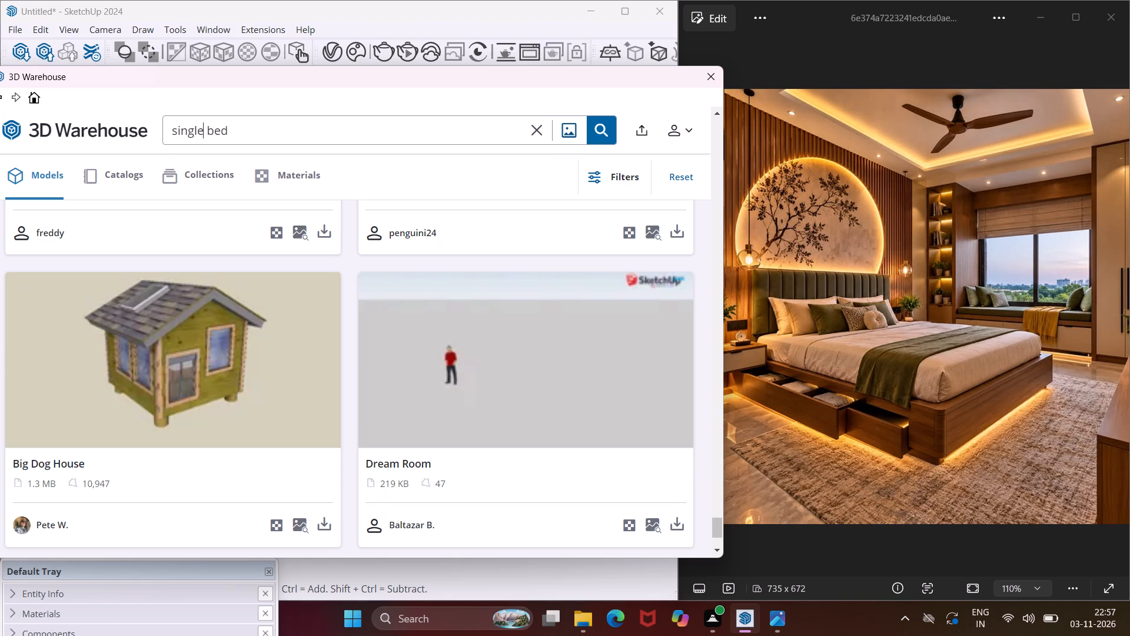
pyautogui.press('Return')
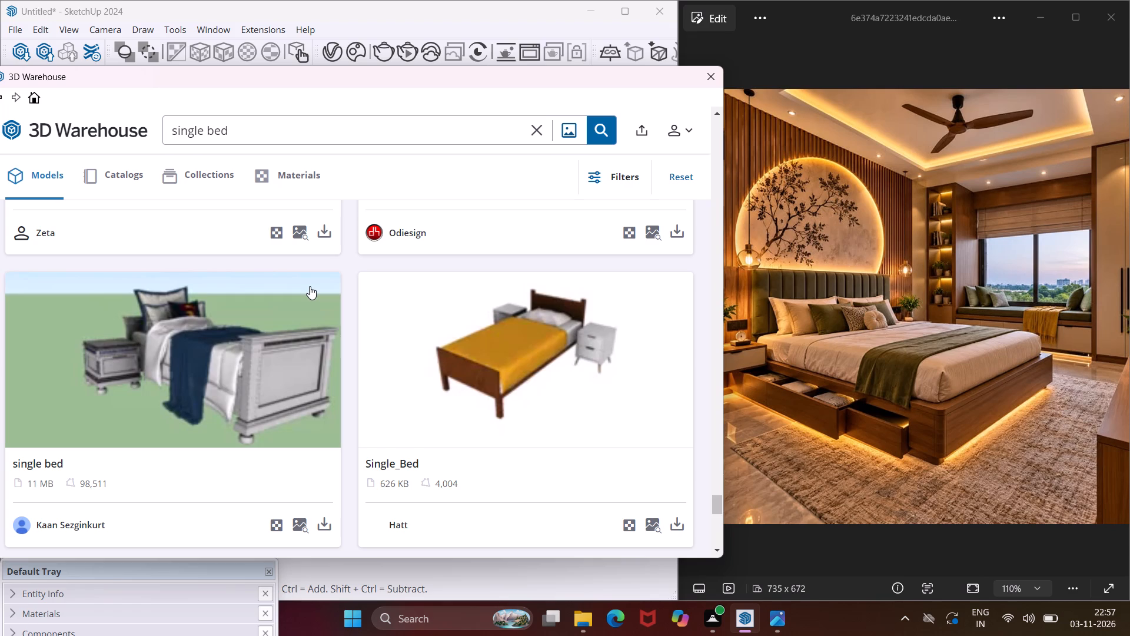
# Look back through the loaded "single bed" model results for a bed suited to the window seat in the reference photo.
pyautogui.scroll(7, 310, 286)
pyautogui.scroll(20, 310, 286)
pyautogui.scroll(2, 310, 286)
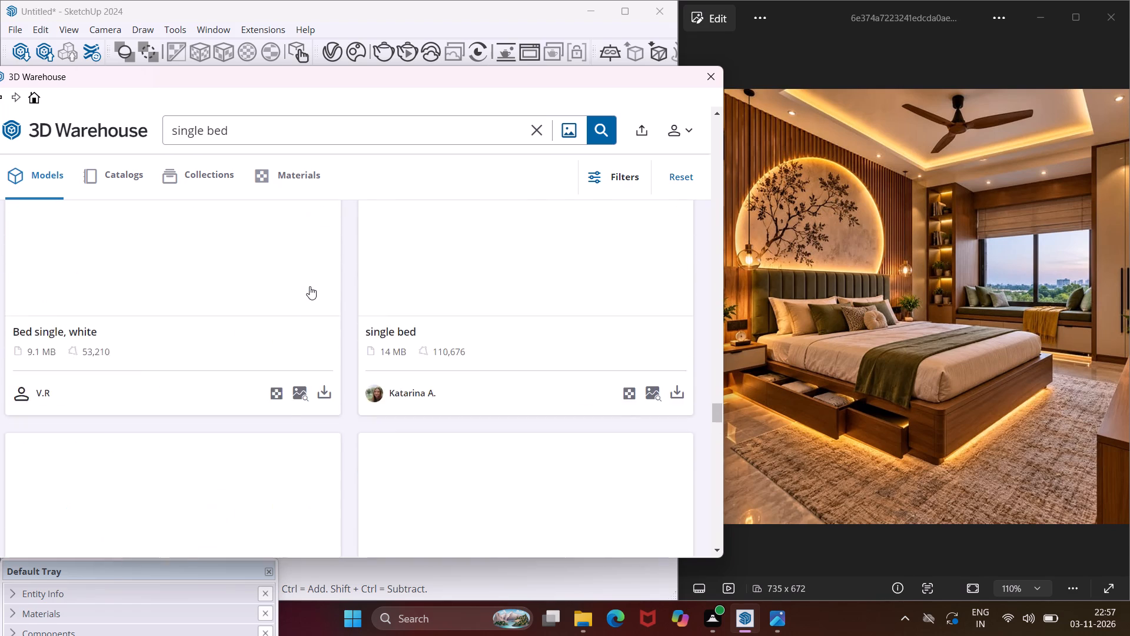
pyautogui.scroll(20, 310, 286)
pyautogui.scroll(15, 310, 286)
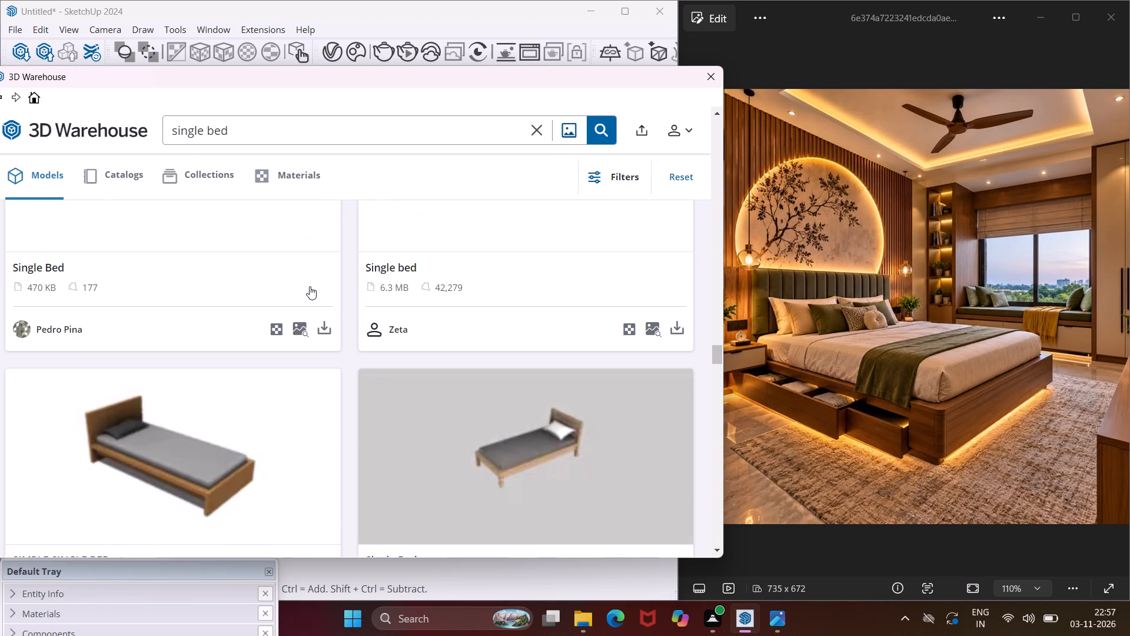
pyautogui.scroll(18, 310, 286)
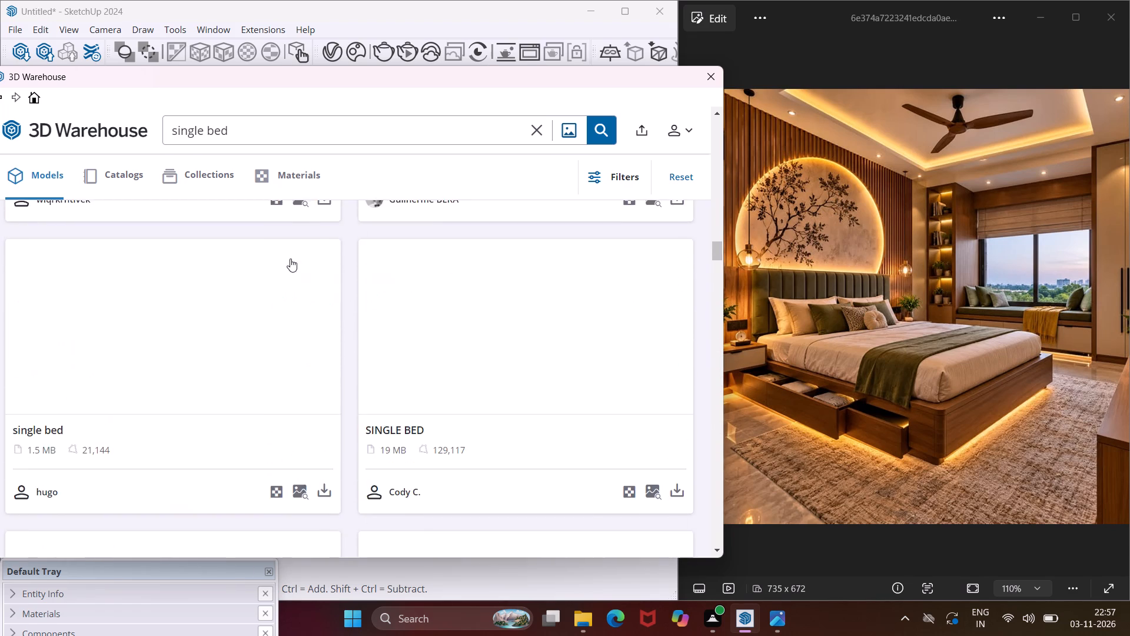
pyautogui.scroll(20, 290, 259)
pyautogui.scroll(15, 290, 259)
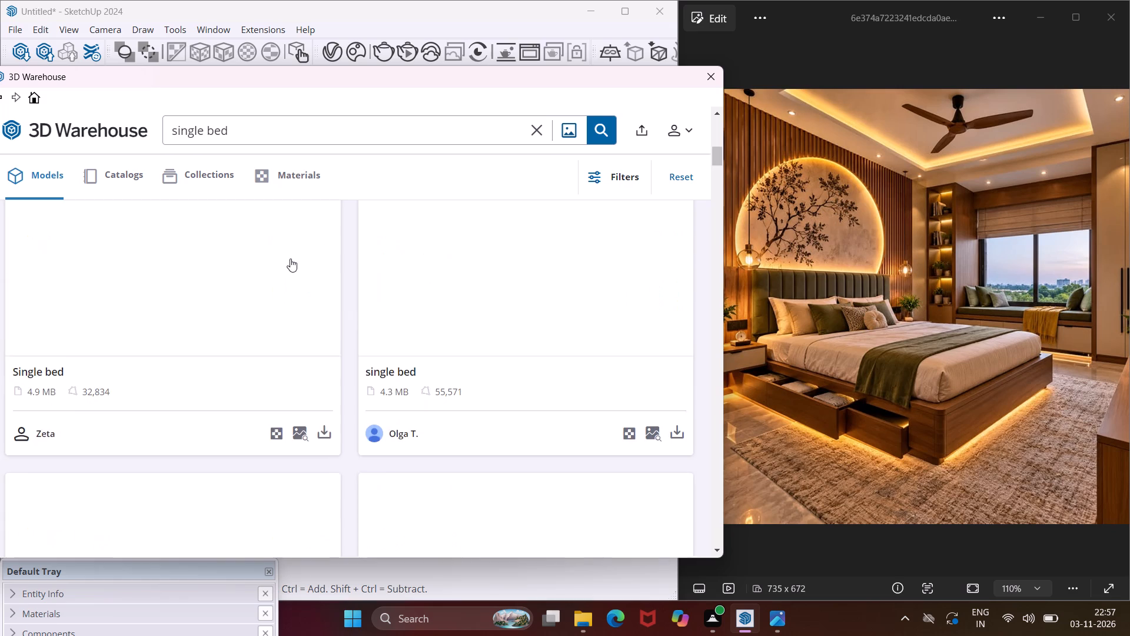
pyautogui.scroll(17, 290, 259)
pyautogui.scroll(-5, 305, 280)
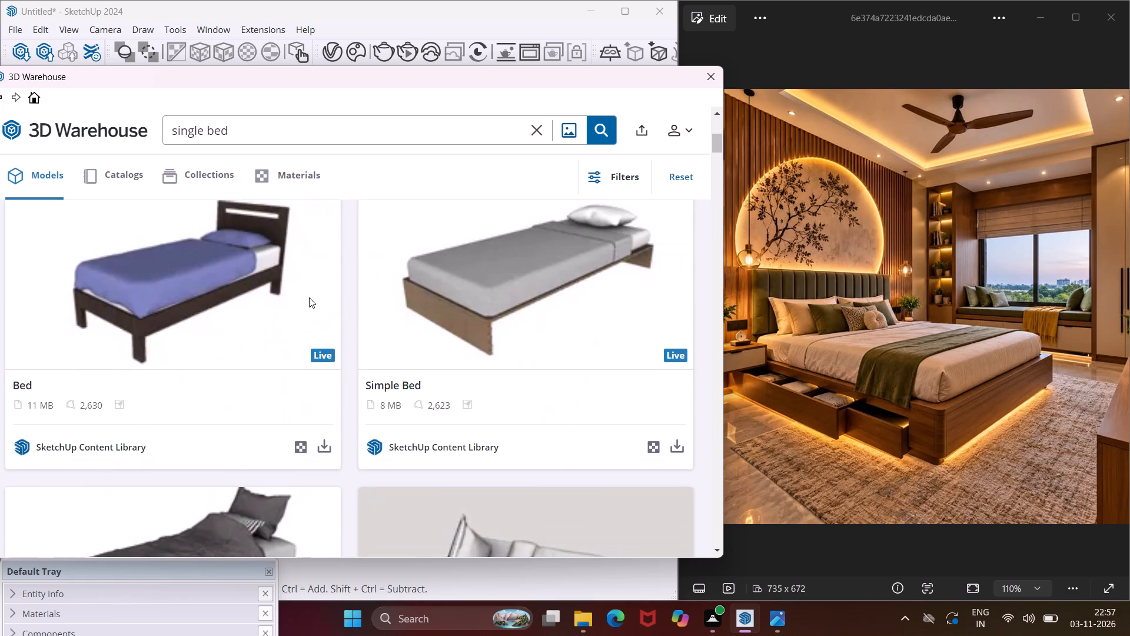
pyautogui.scroll(-4, 309, 297)
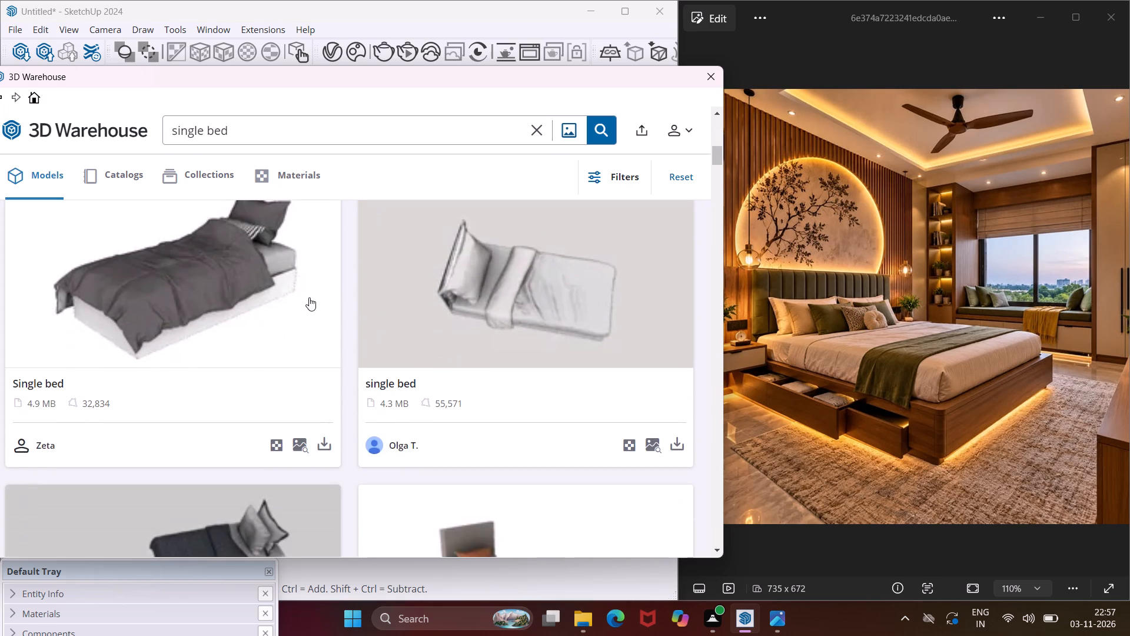
pyautogui.scroll(-2, 309, 297)
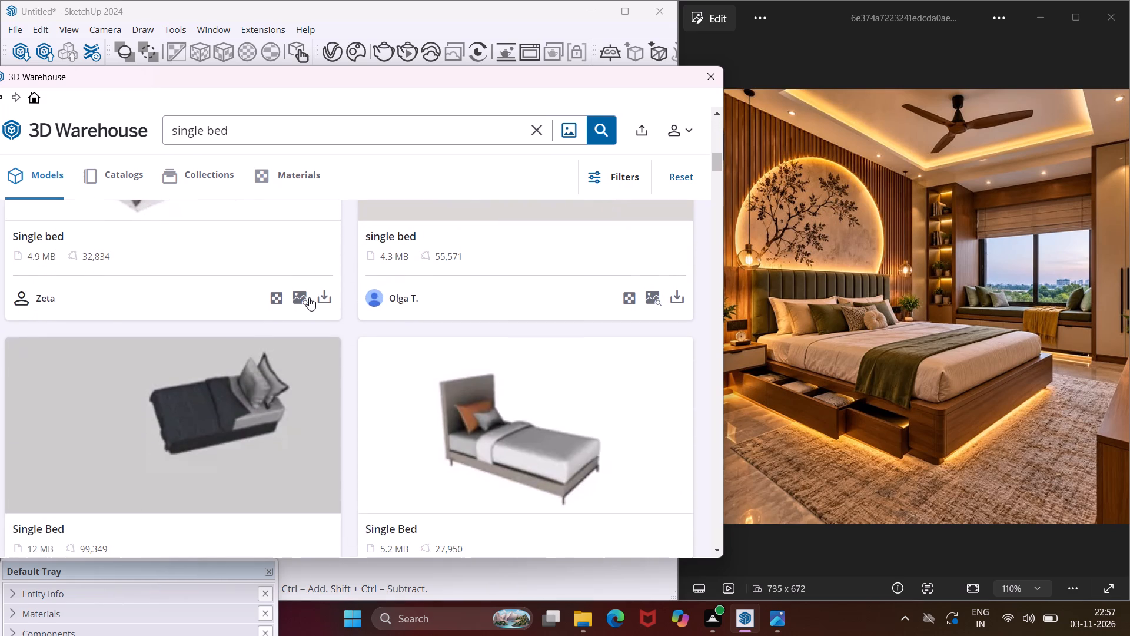
pyautogui.scroll(-5, 309, 297)
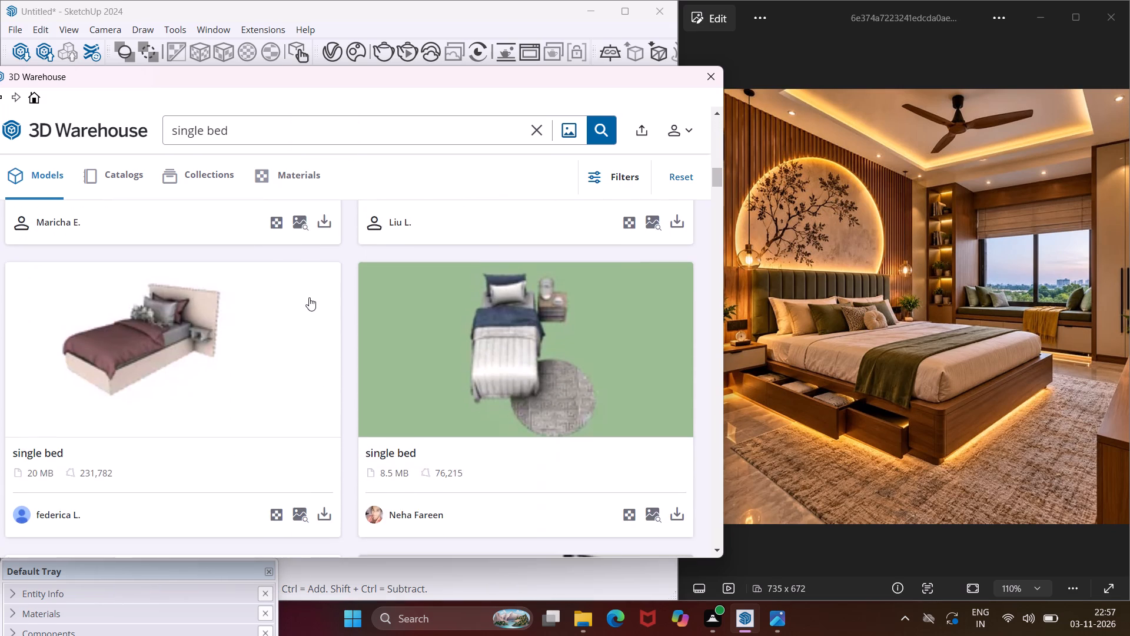
pyautogui.scroll(-7, 309, 297)
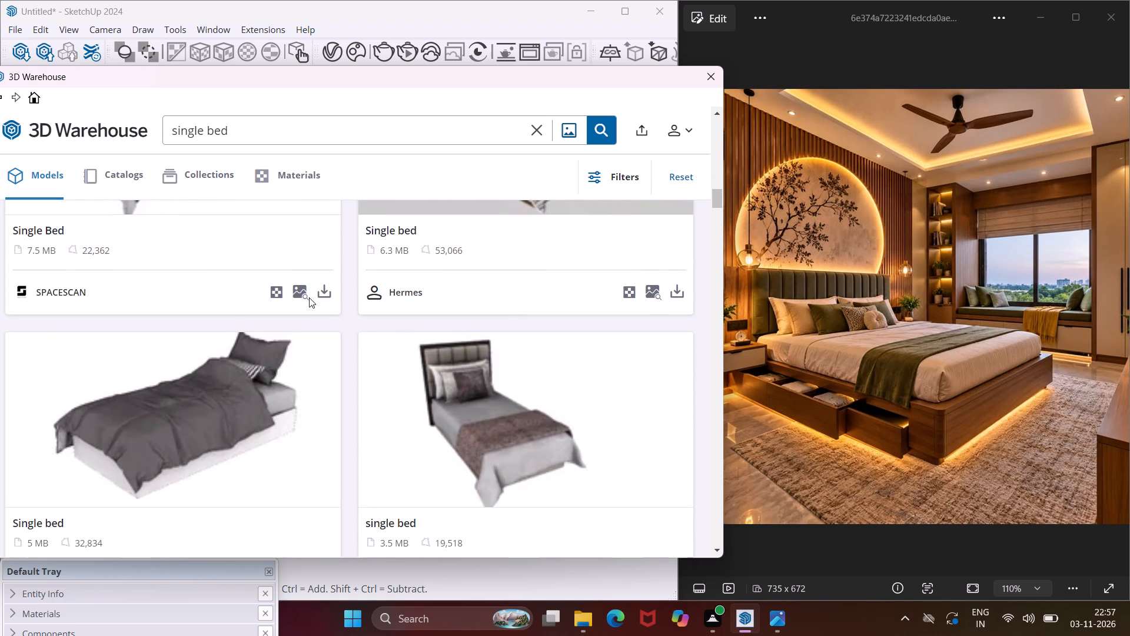
pyautogui.scroll(-4, 309, 297)
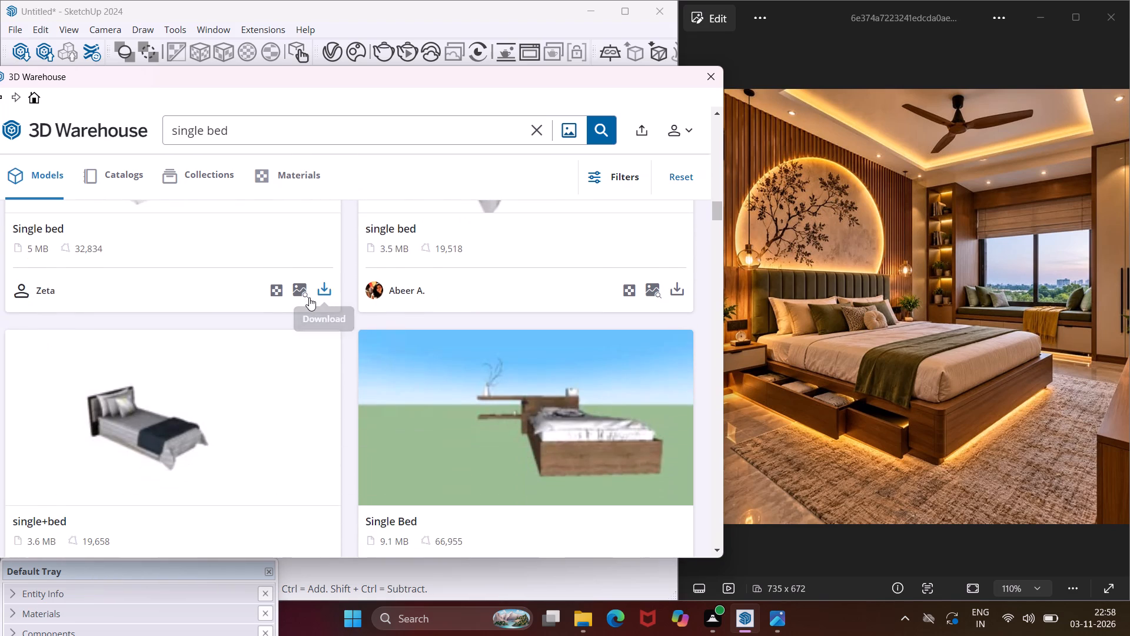
pyautogui.scroll(-7, 309, 297)
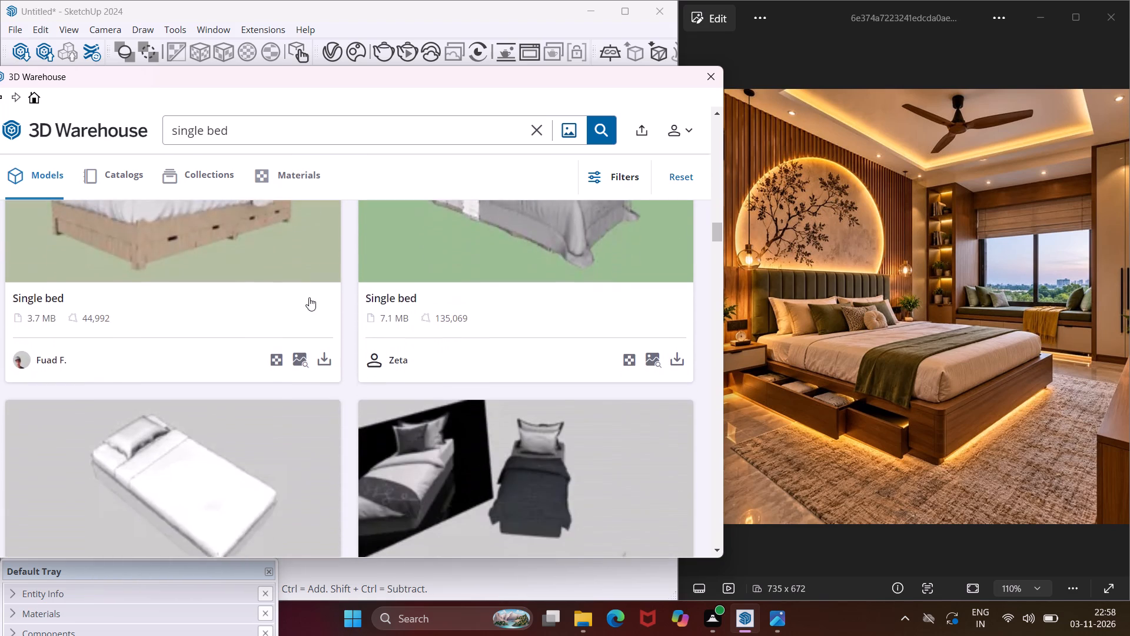
pyautogui.scroll(-6, 309, 297)
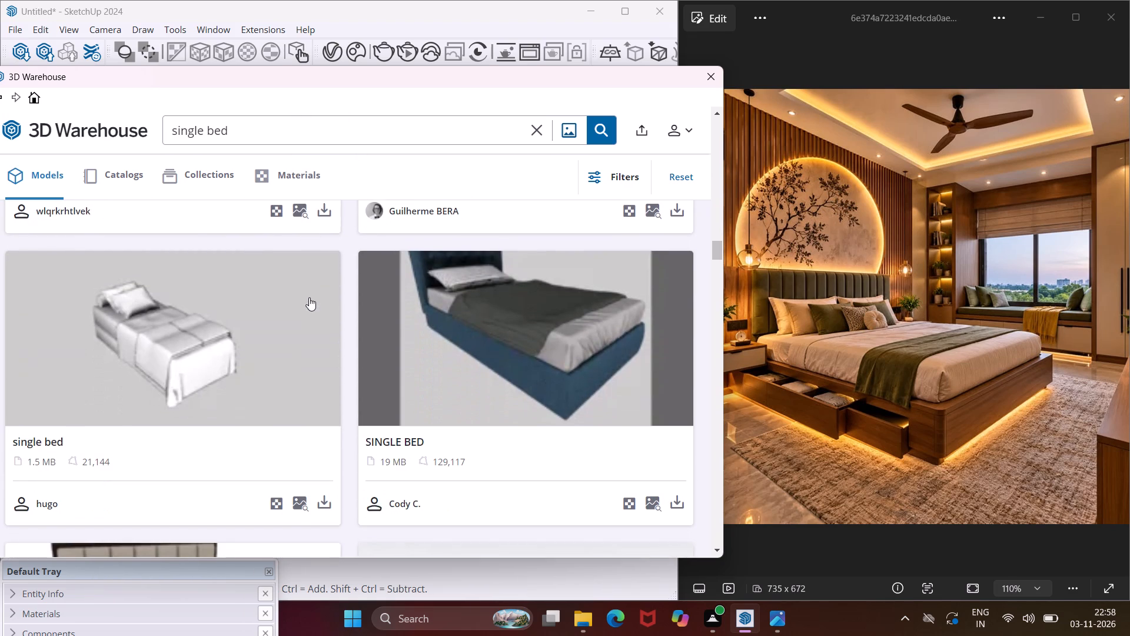
pyautogui.scroll(-5, 309, 297)
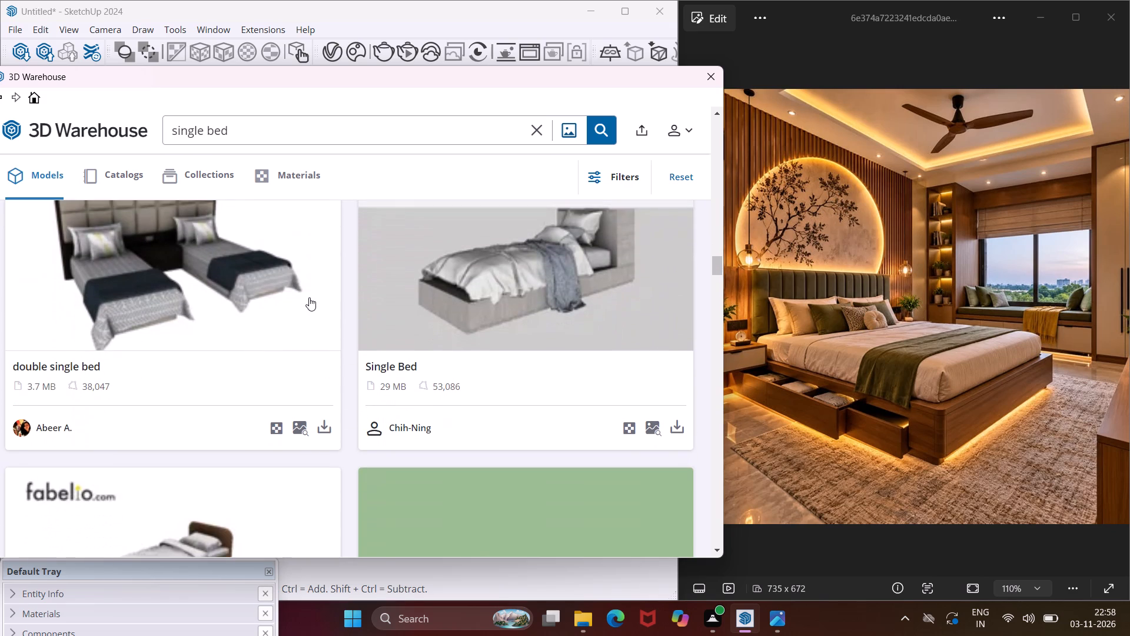
pyautogui.scroll(-4, 309, 297)
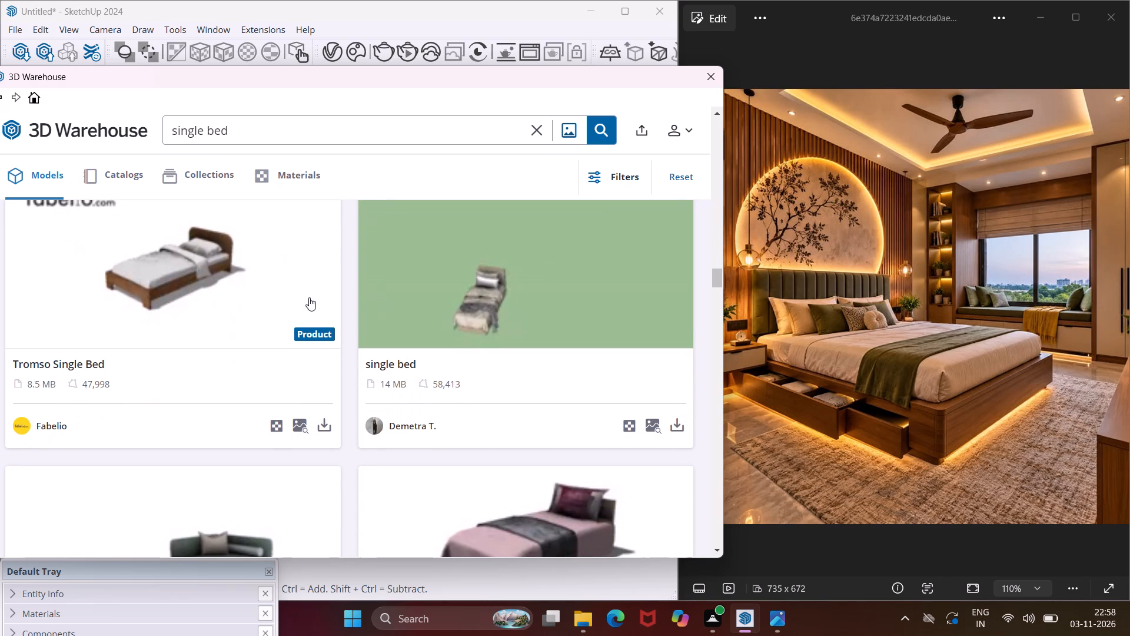
pyautogui.scroll(-5, 309, 297)
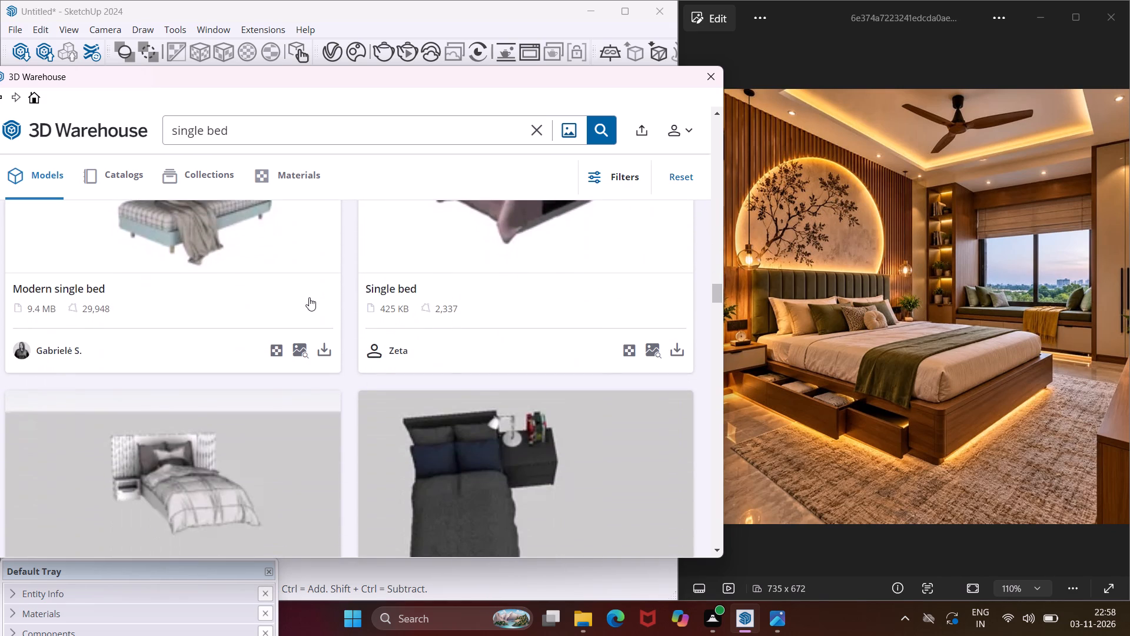
pyautogui.scroll(-8, 309, 297)
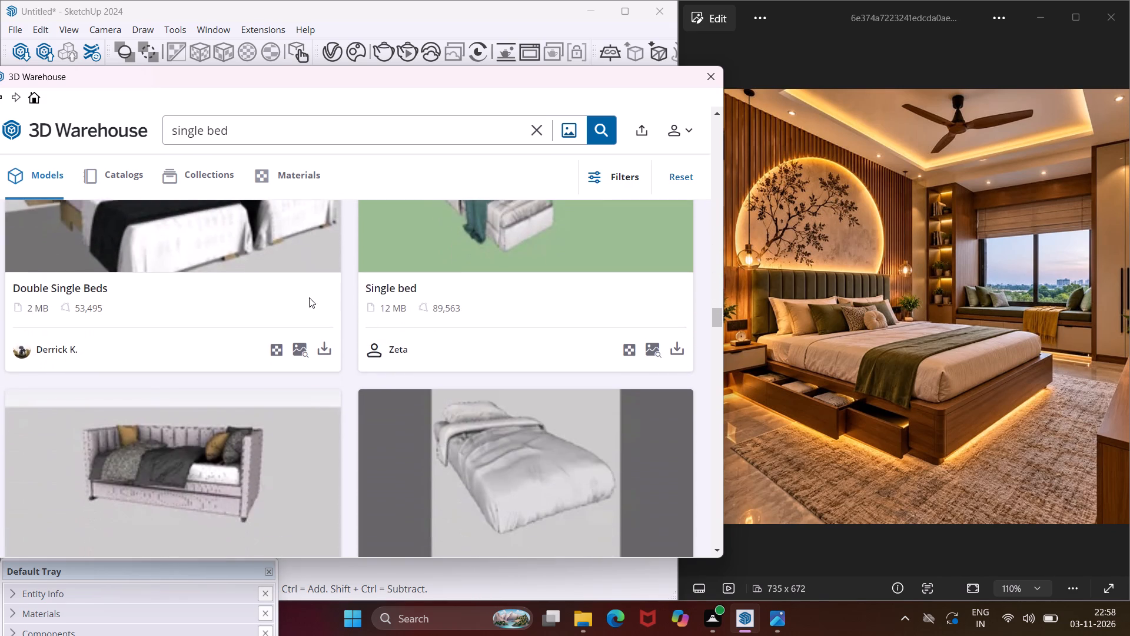
pyautogui.scroll(-9, 309, 297)
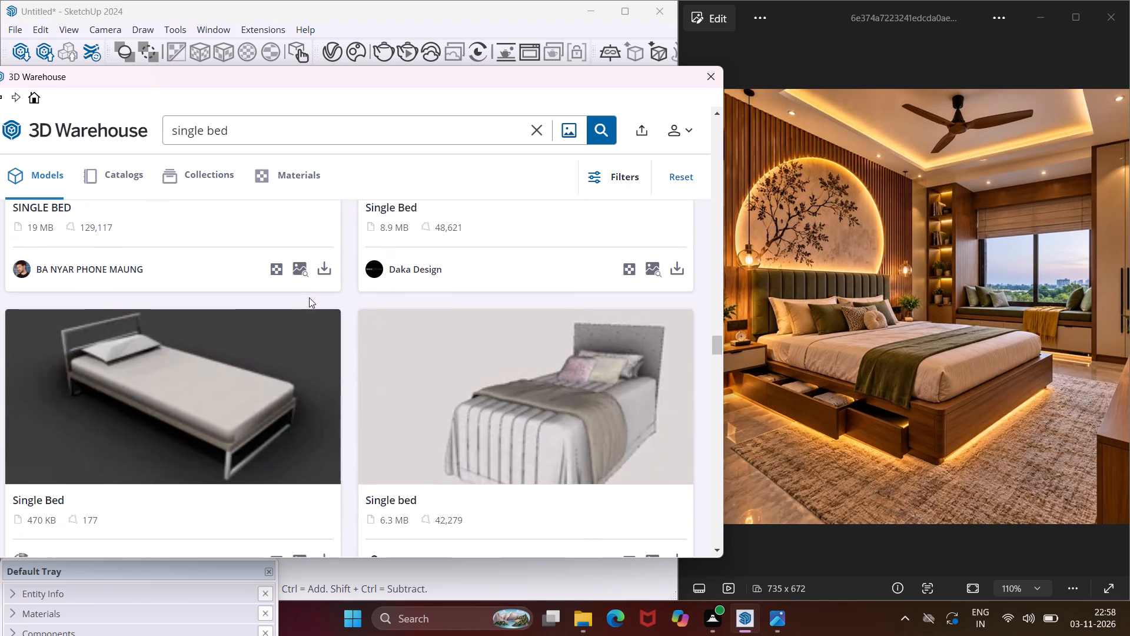
pyautogui.scroll(-12, 309, 297)
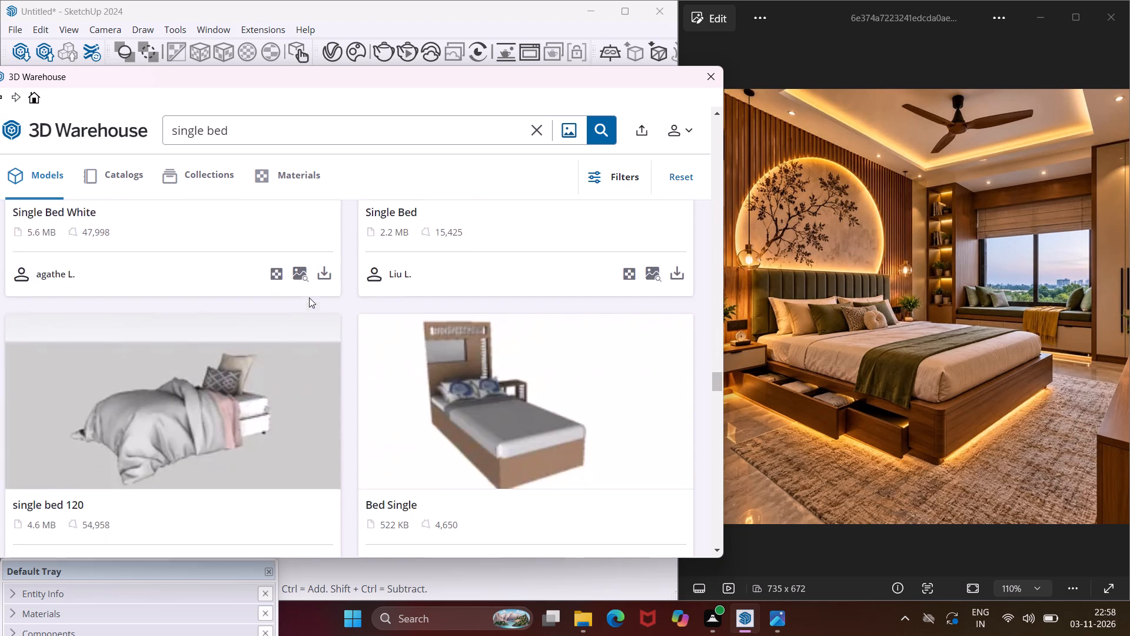
pyautogui.scroll(-15, 309, 297)
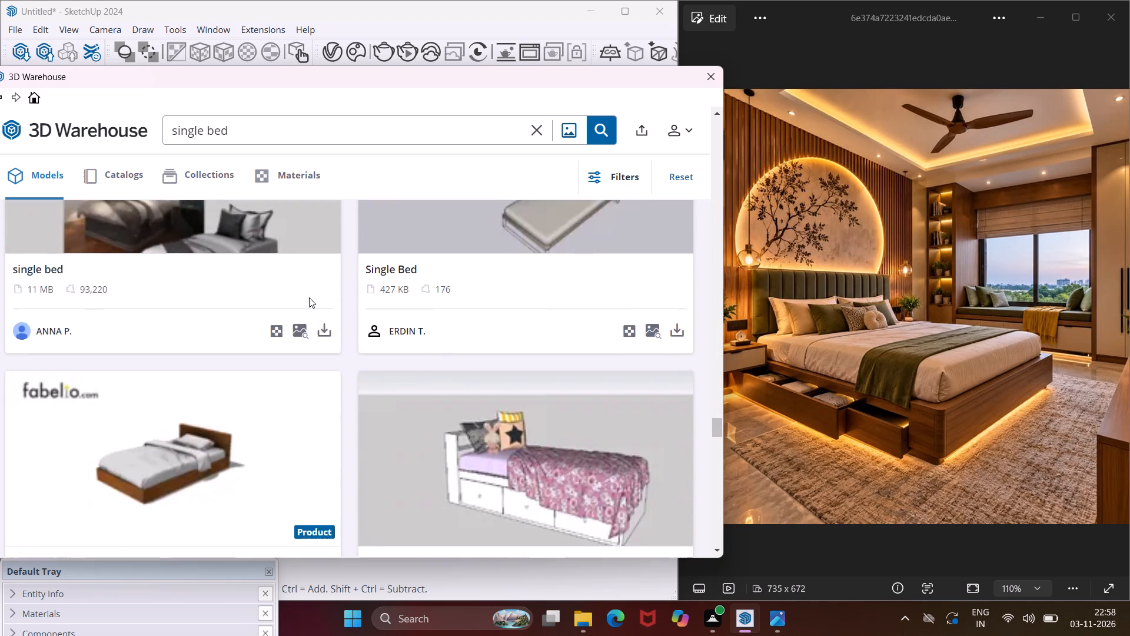
pyautogui.scroll(-15, 309, 297)
pyautogui.scroll(2, 309, 297)
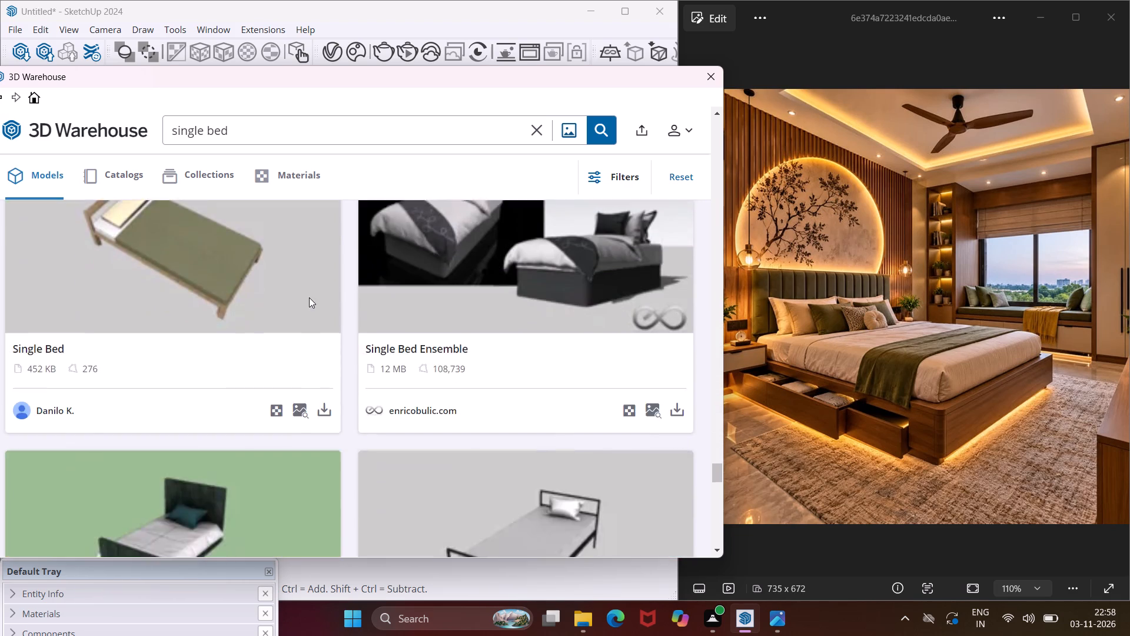
pyautogui.scroll(-13, 309, 297)
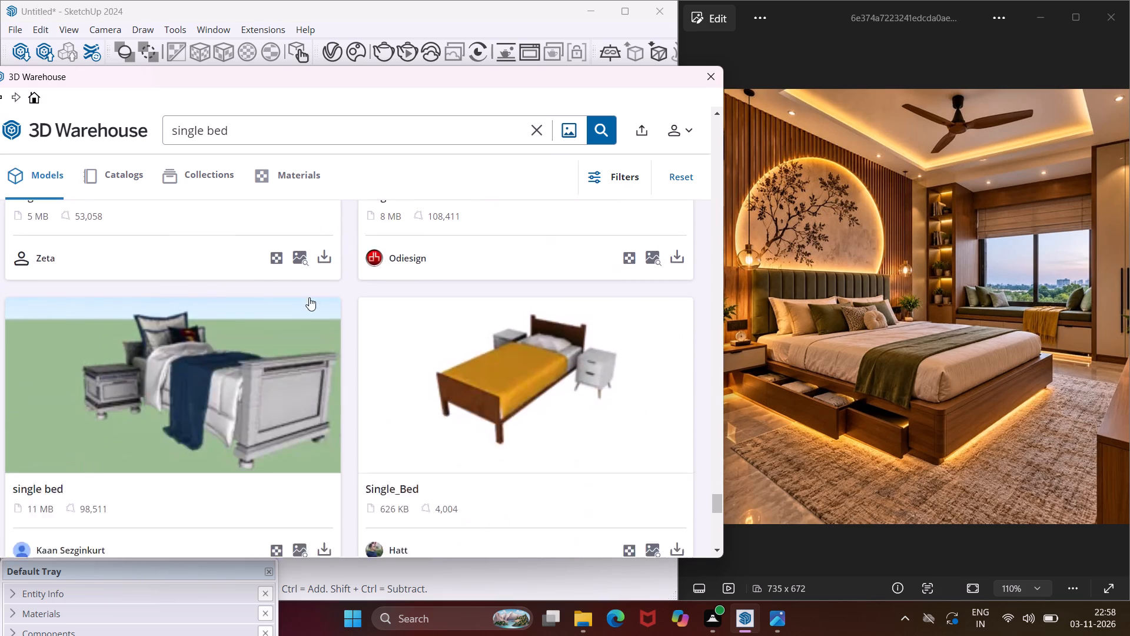
pyautogui.scroll(-12, 309, 297)
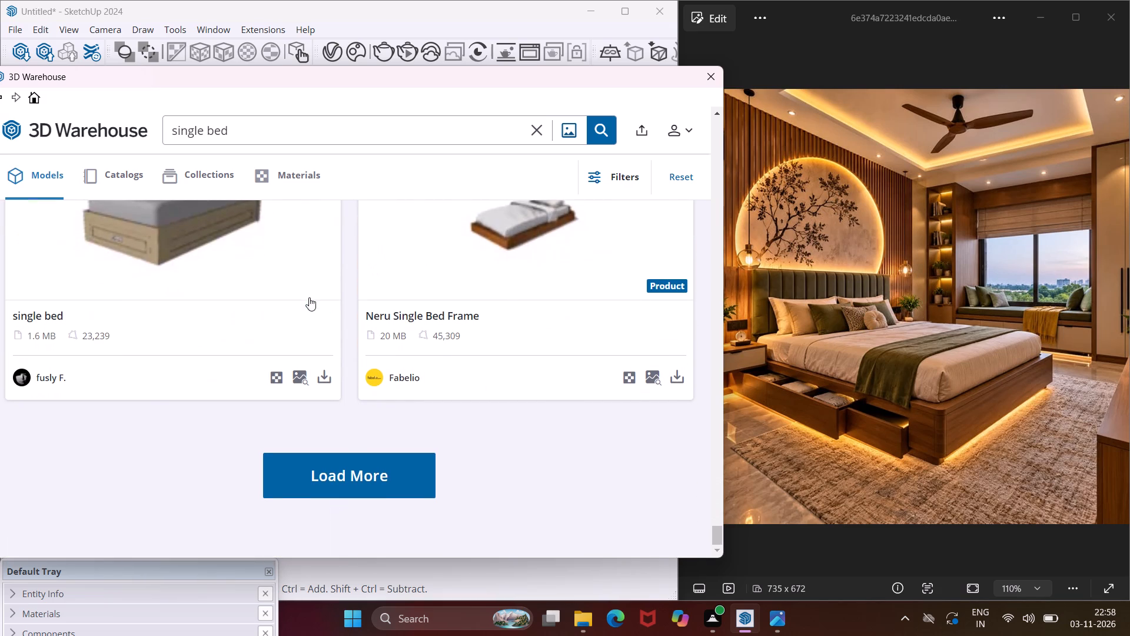
# Load more "single bed" model results and look through them for a bed suited to the window seat in the reference photo.
pyautogui.click(371, 465)
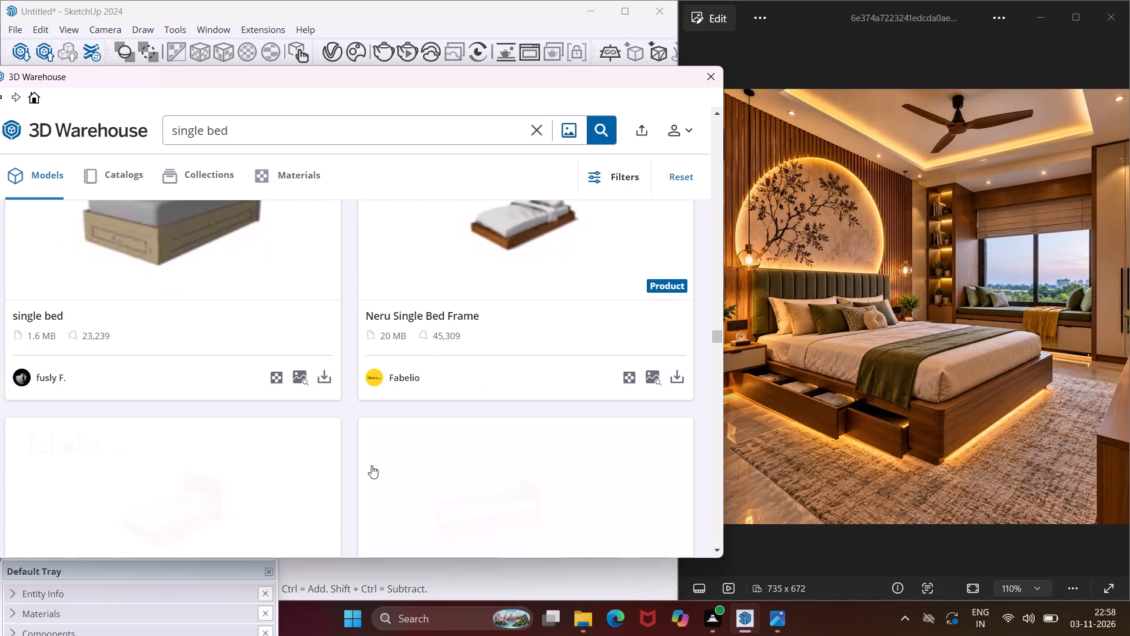
pyautogui.scroll(-9, 343, 459)
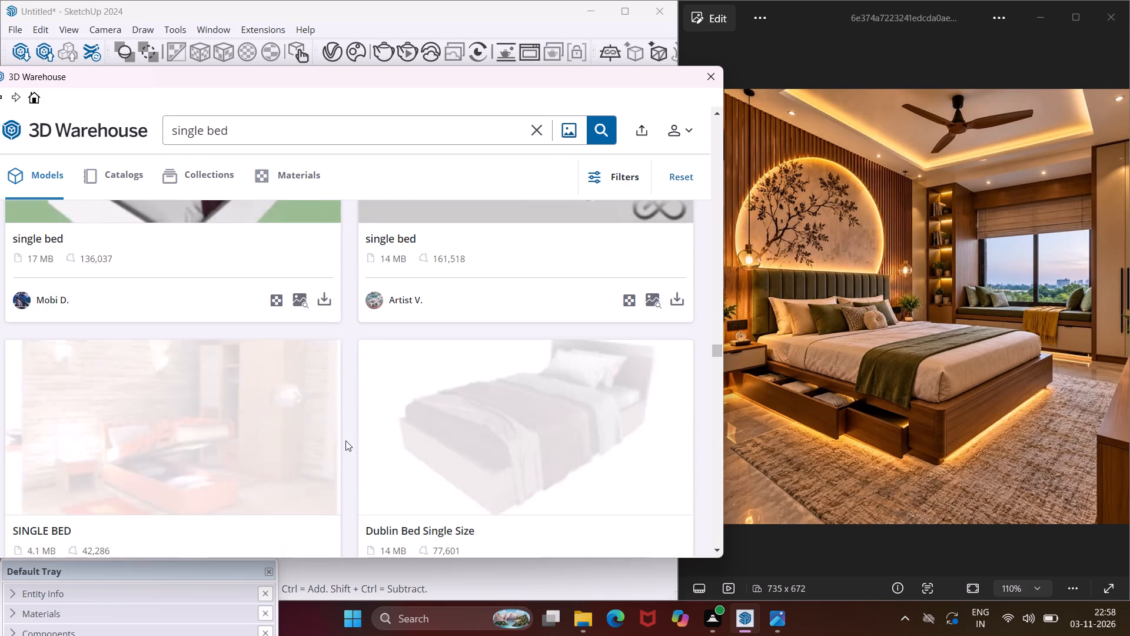
pyautogui.scroll(-4, 345, 440)
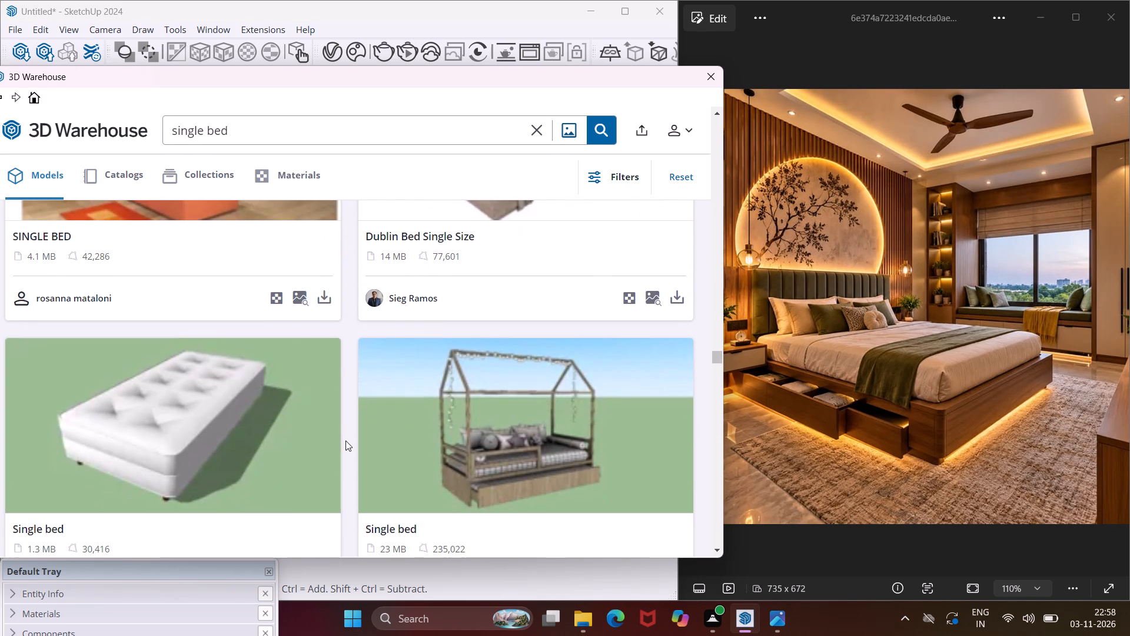
pyautogui.scroll(-3, 345, 440)
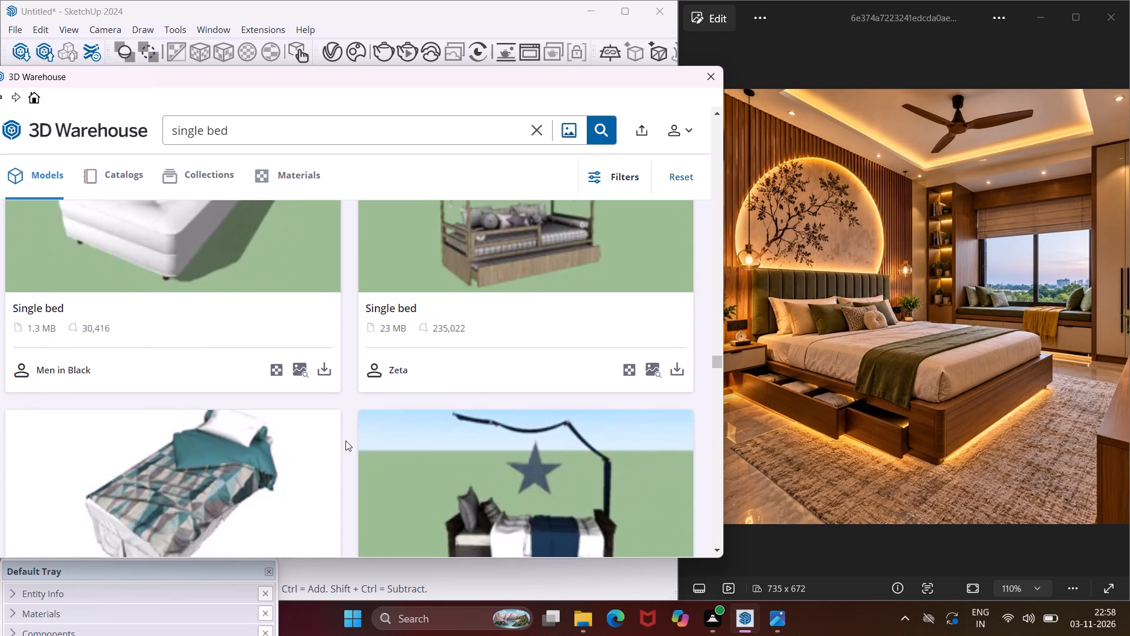
pyautogui.scroll(-9, 345, 440)
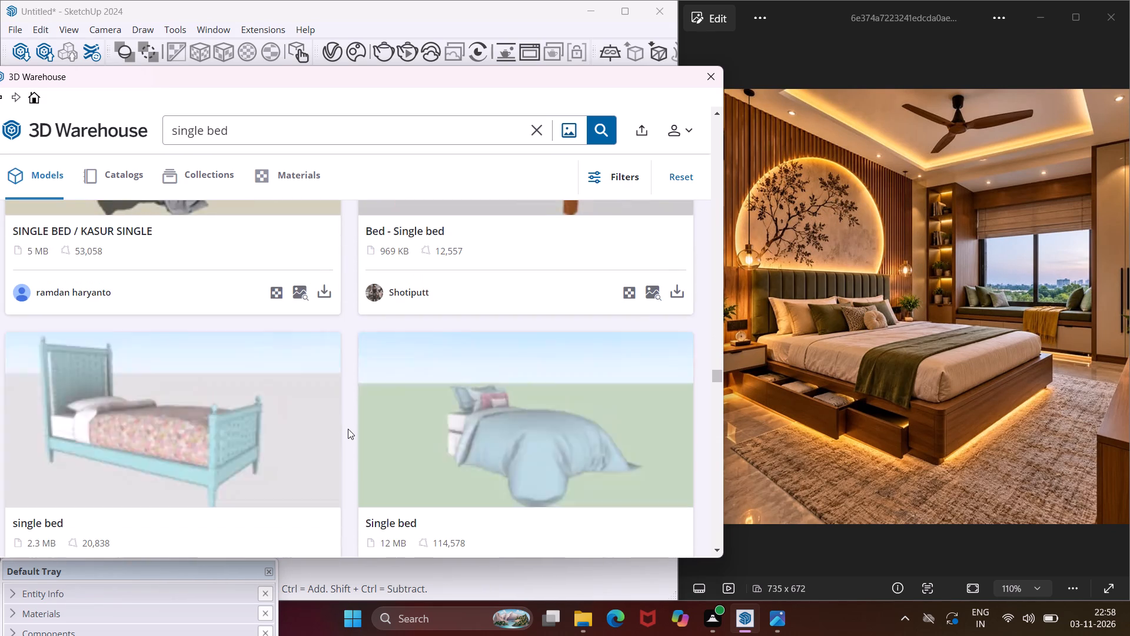
pyautogui.scroll(-10, 348, 429)
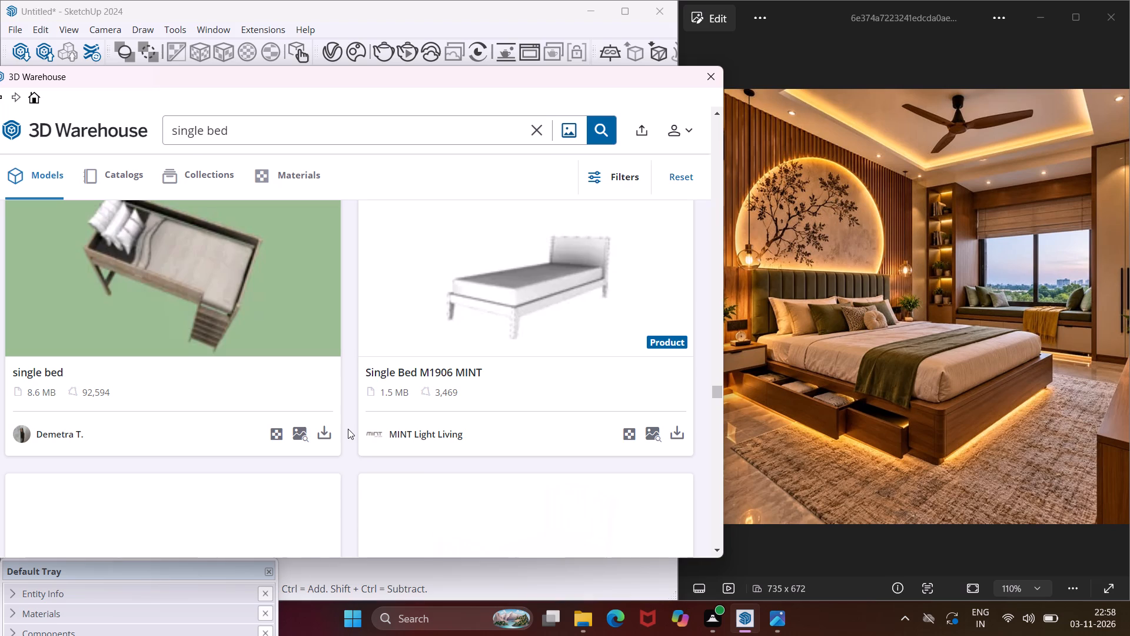
pyautogui.scroll(-10, 348, 429)
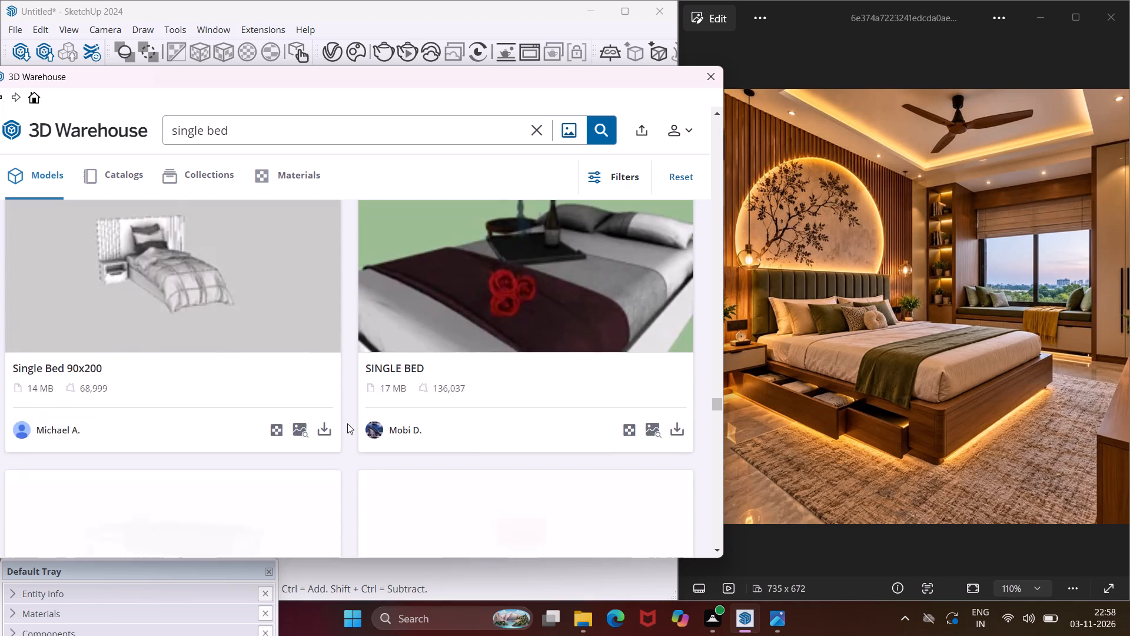
pyautogui.scroll(-12, 347, 423)
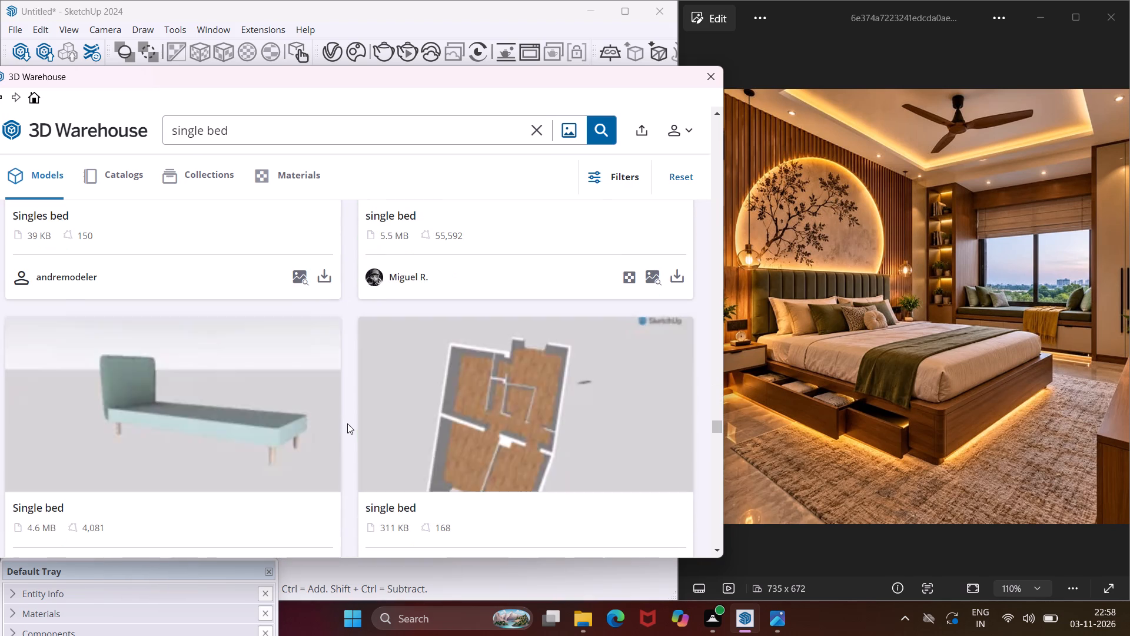
pyautogui.scroll(-8, 347, 423)
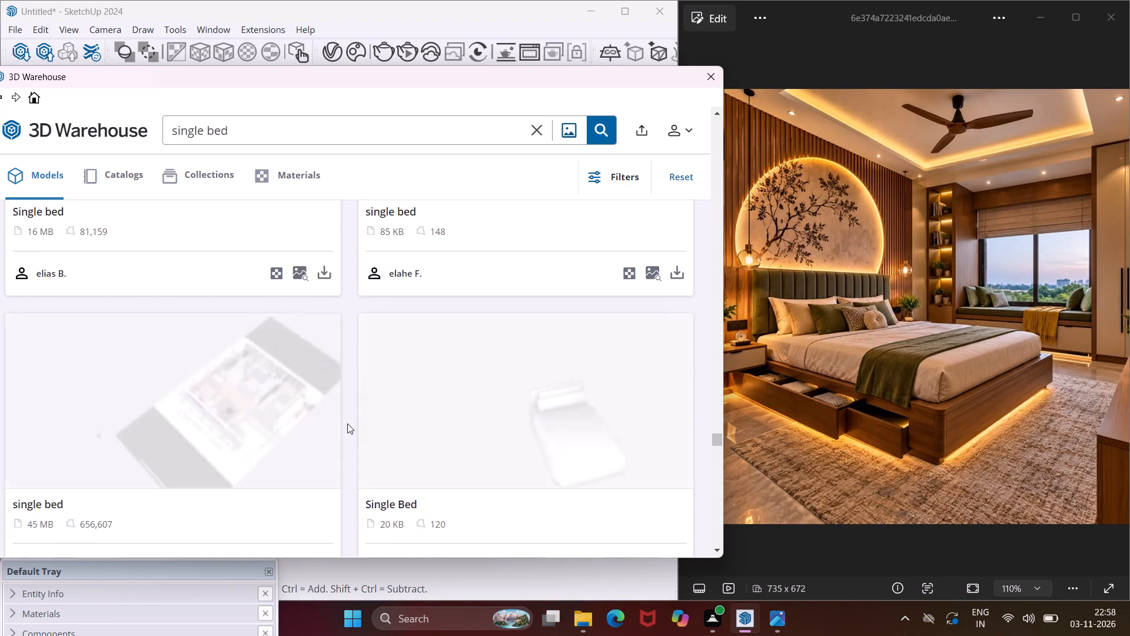
pyautogui.scroll(-8, 347, 423)
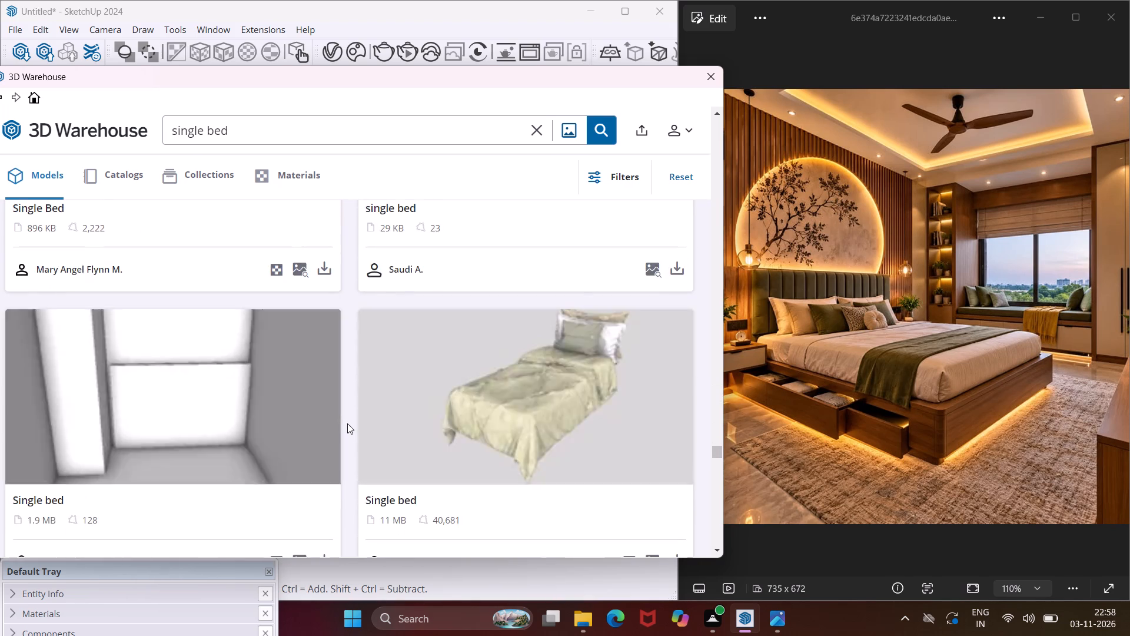
pyautogui.scroll(-3, 347, 423)
pyautogui.scroll(3, 347, 423)
pyautogui.scroll(-4, 347, 423)
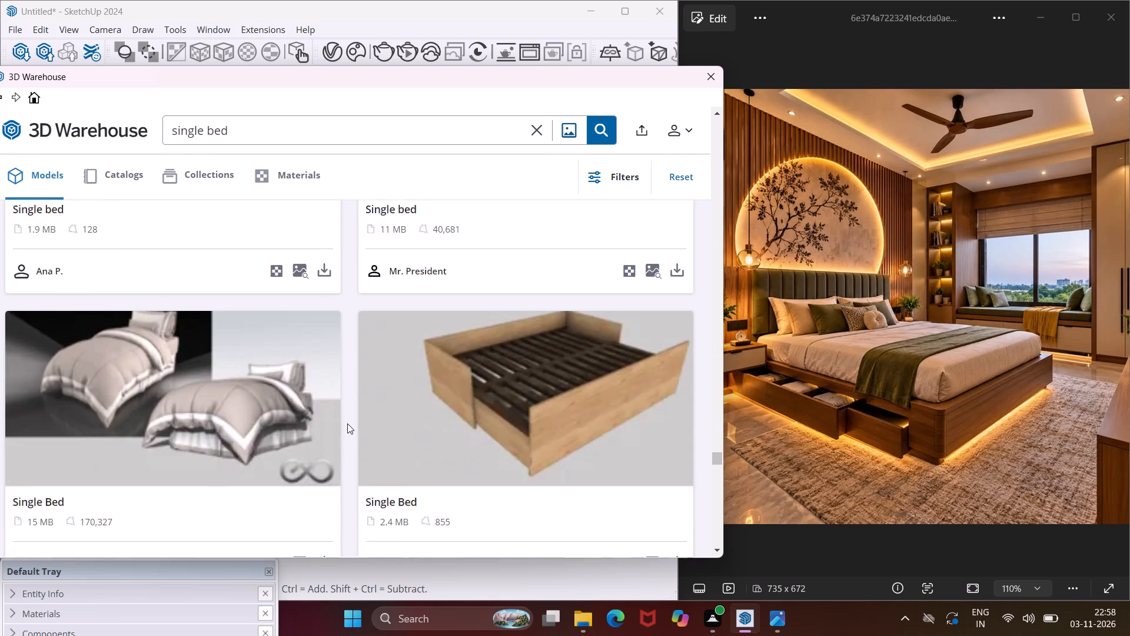
pyautogui.scroll(-10, 347, 423)
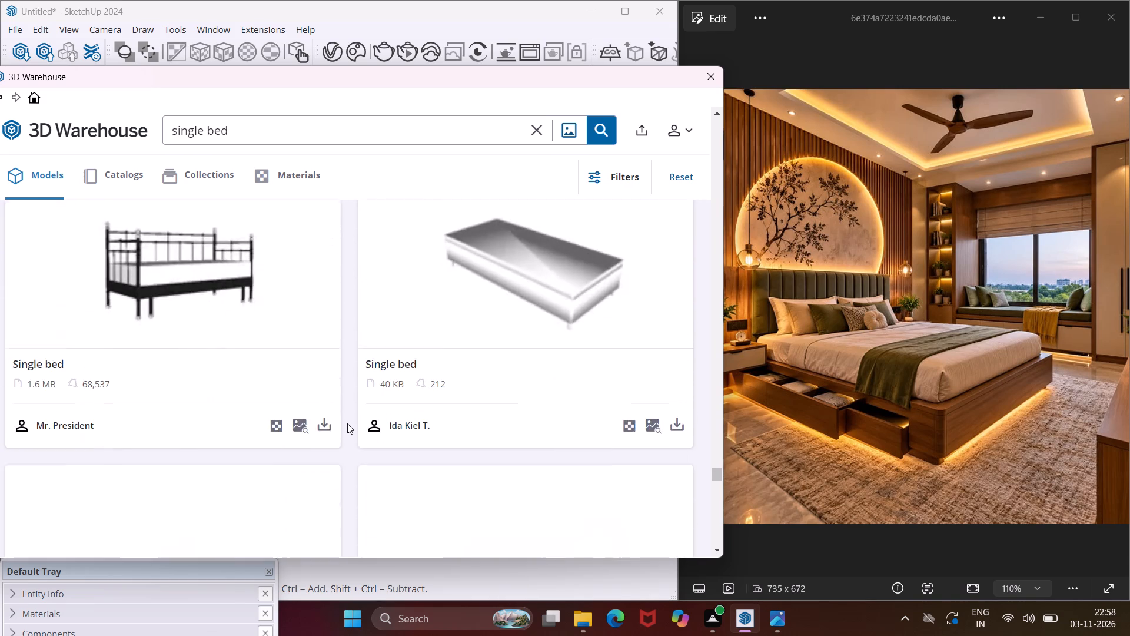
pyautogui.scroll(-5, 347, 423)
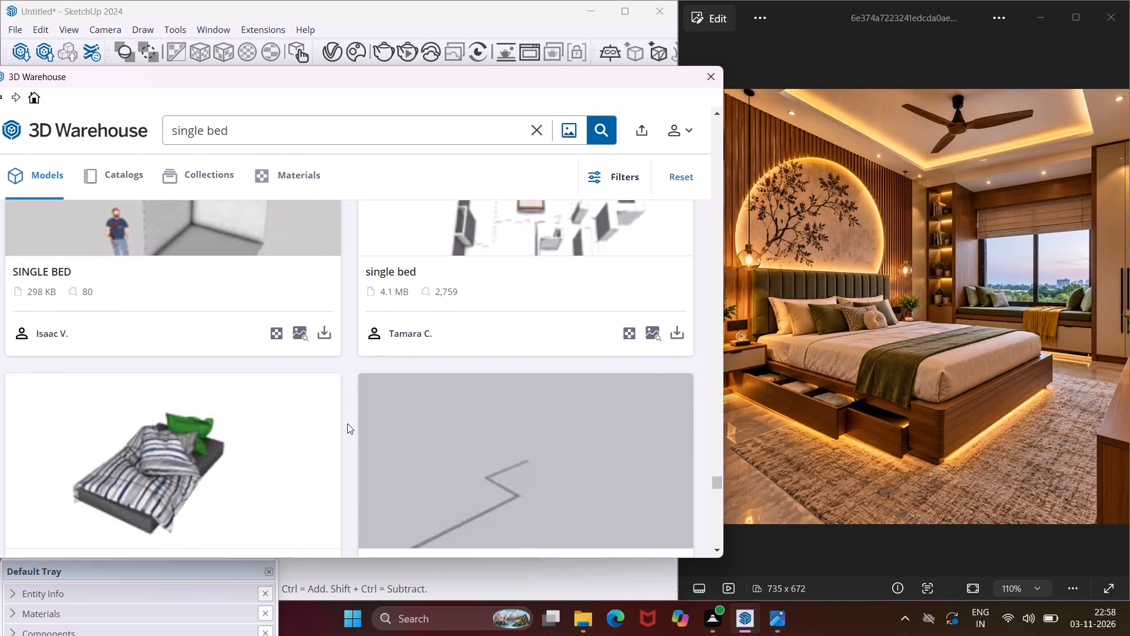
pyautogui.scroll(-4, 347, 423)
pyautogui.scroll(2, 347, 423)
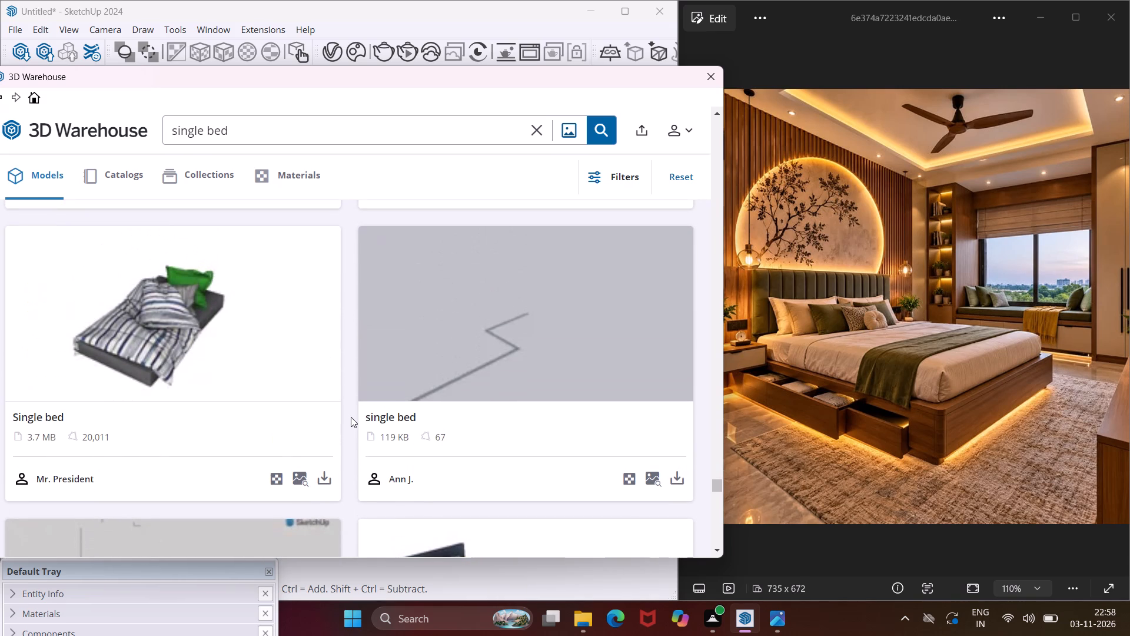
pyautogui.scroll(-2, 351, 417)
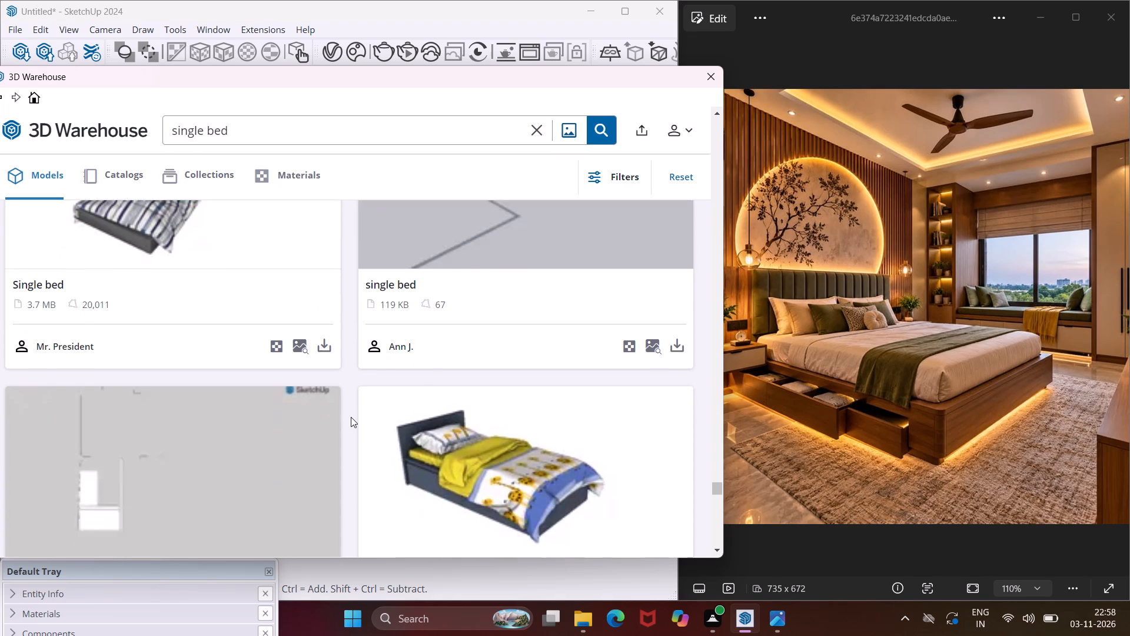
pyautogui.scroll(-10, 351, 417)
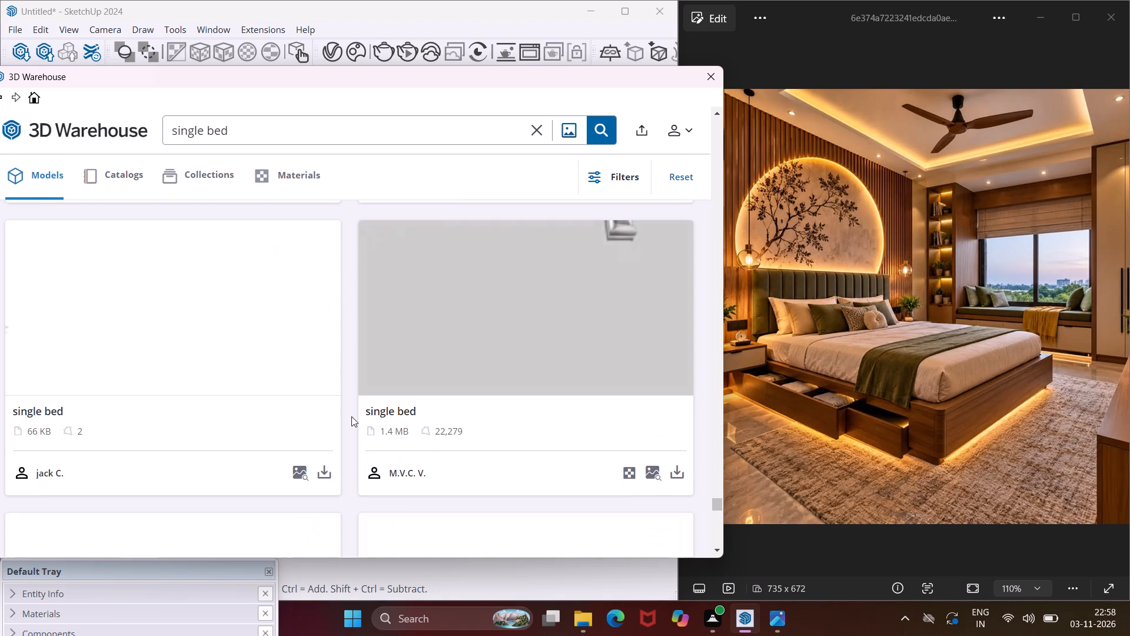
pyautogui.scroll(-5, 357, 412)
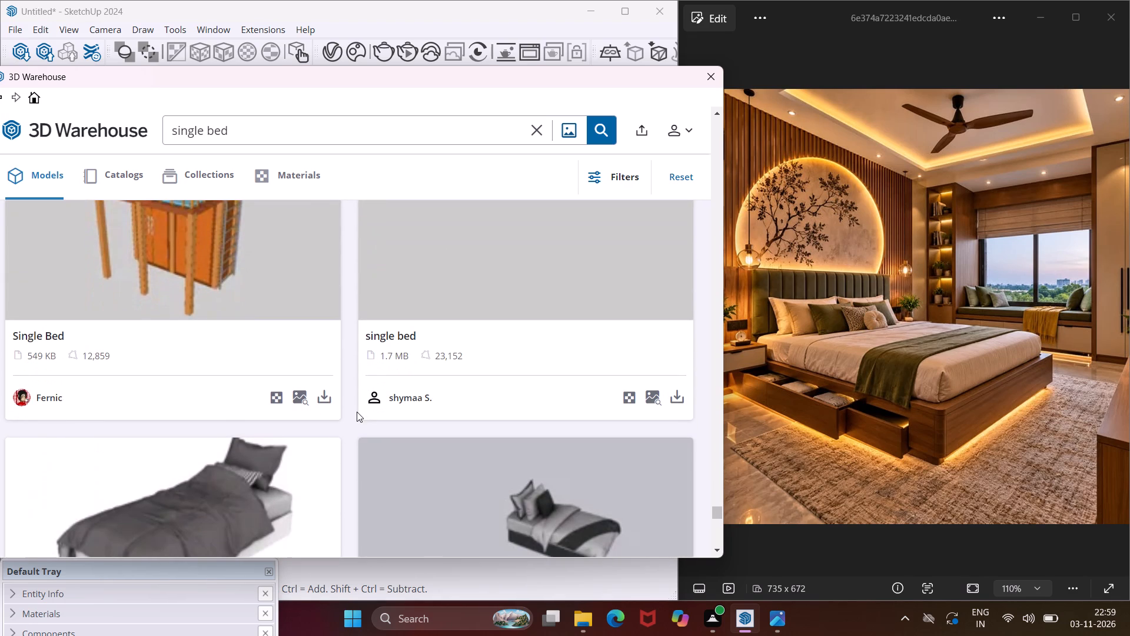
pyautogui.scroll(-3, 357, 412)
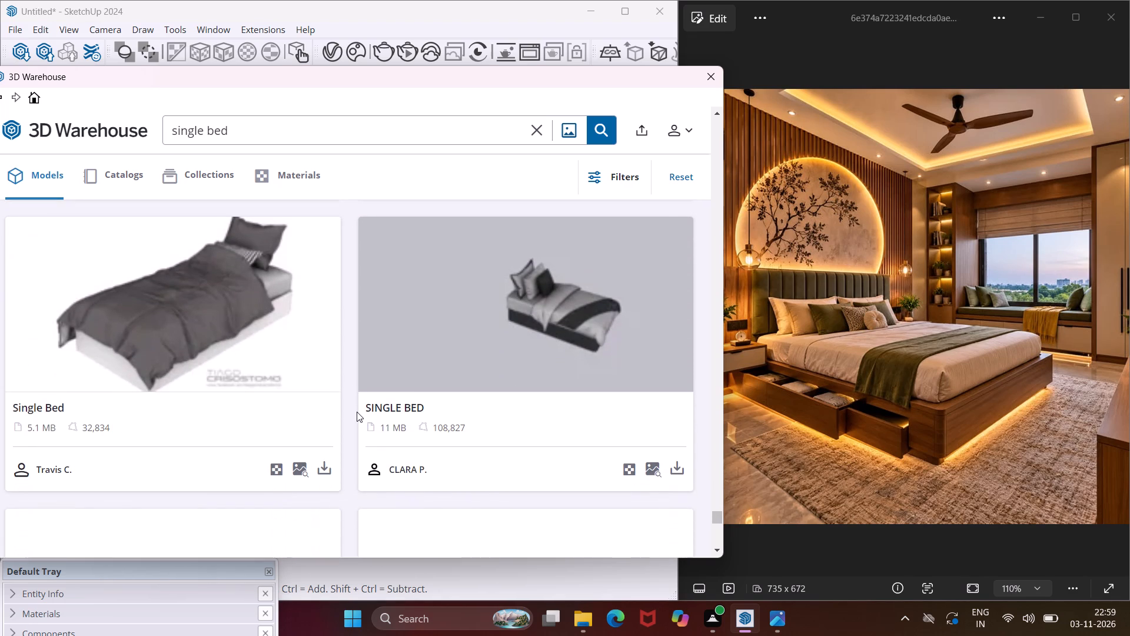
# Download the "Single Bed" model with the dark grey duvet into the scene and place it on the ground outside the room.
pyautogui.click(326, 465)
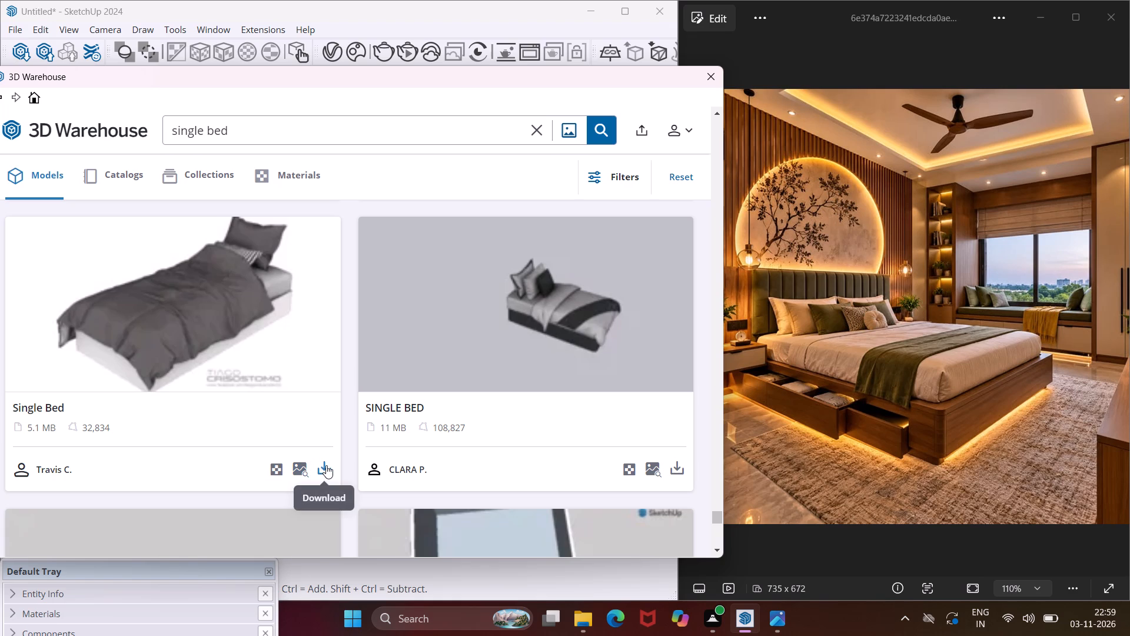
pyautogui.click(300, 330)
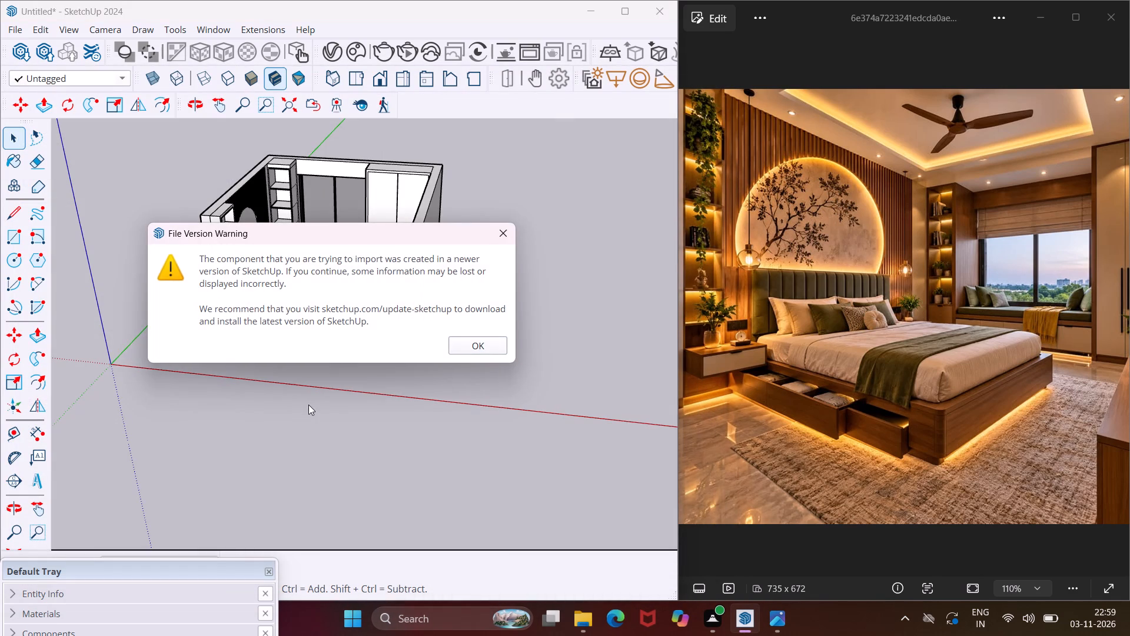
pyautogui.click(492, 353)
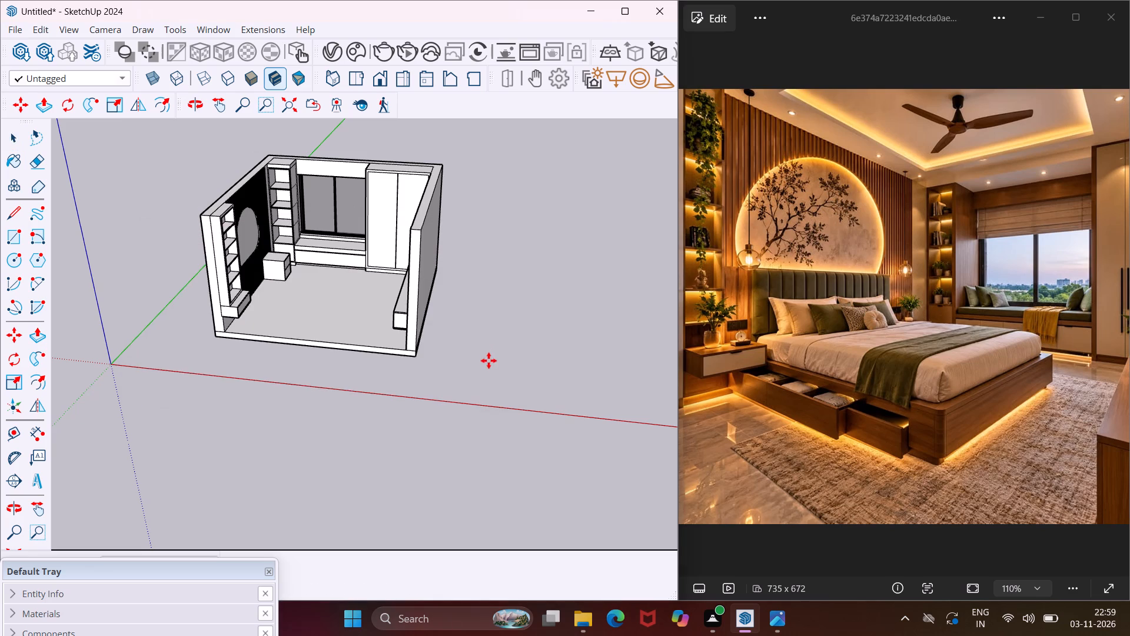
pyautogui.click(438, 392)
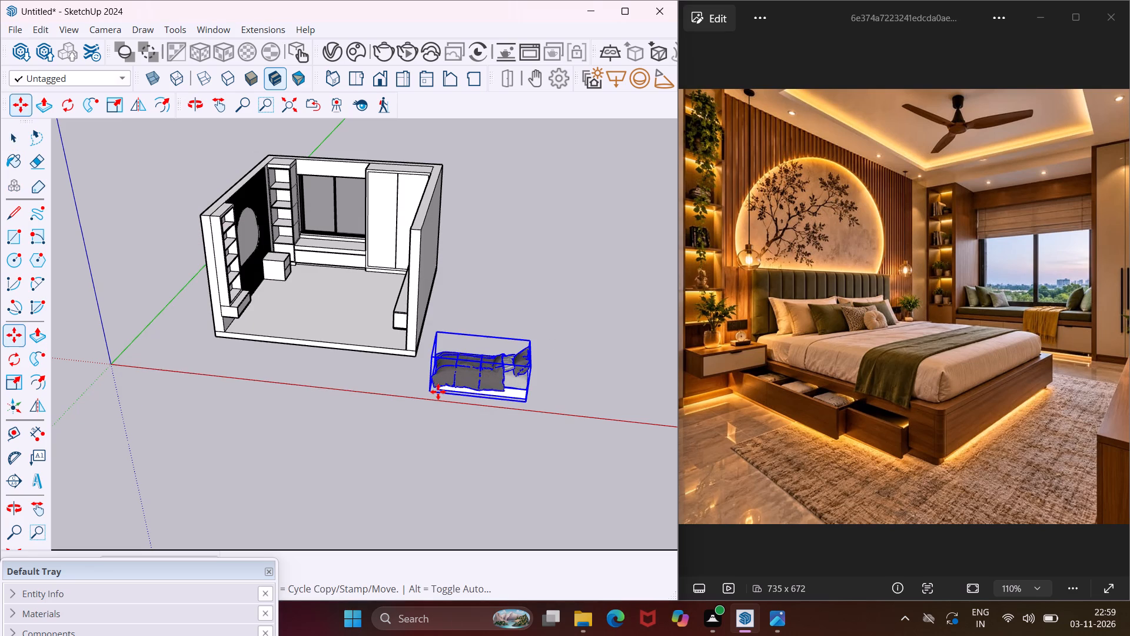
# Rotate the imported single bed half a turn on the ground plane so its pillow end faces the slatted-wall side.
pyautogui.click(19, 365)
pyautogui.click(441, 455)
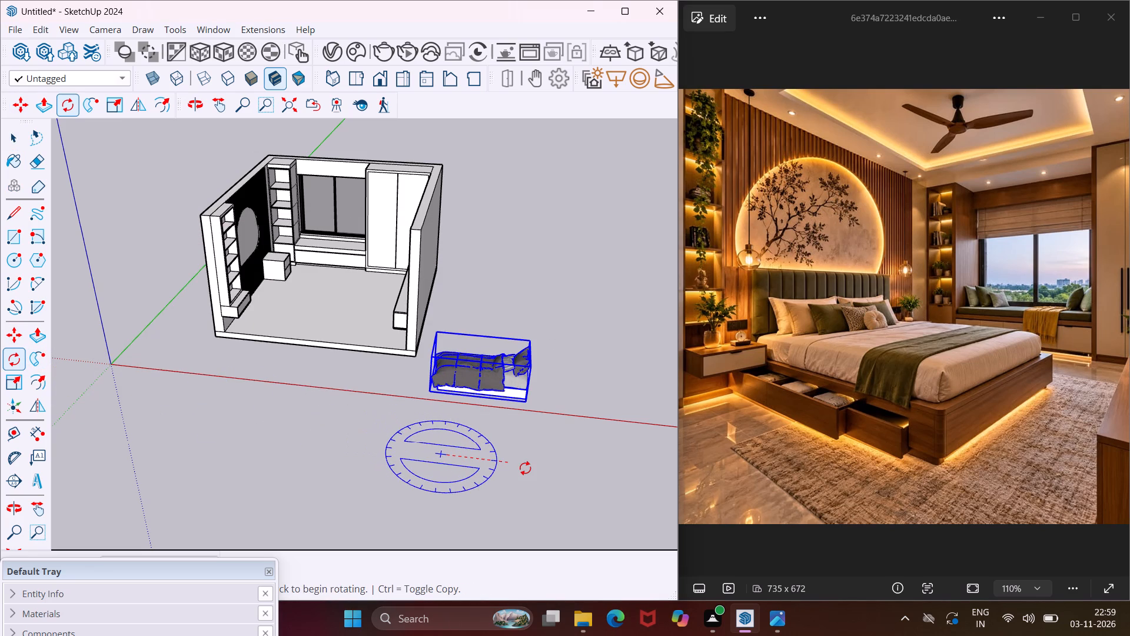
pyautogui.click(528, 468)
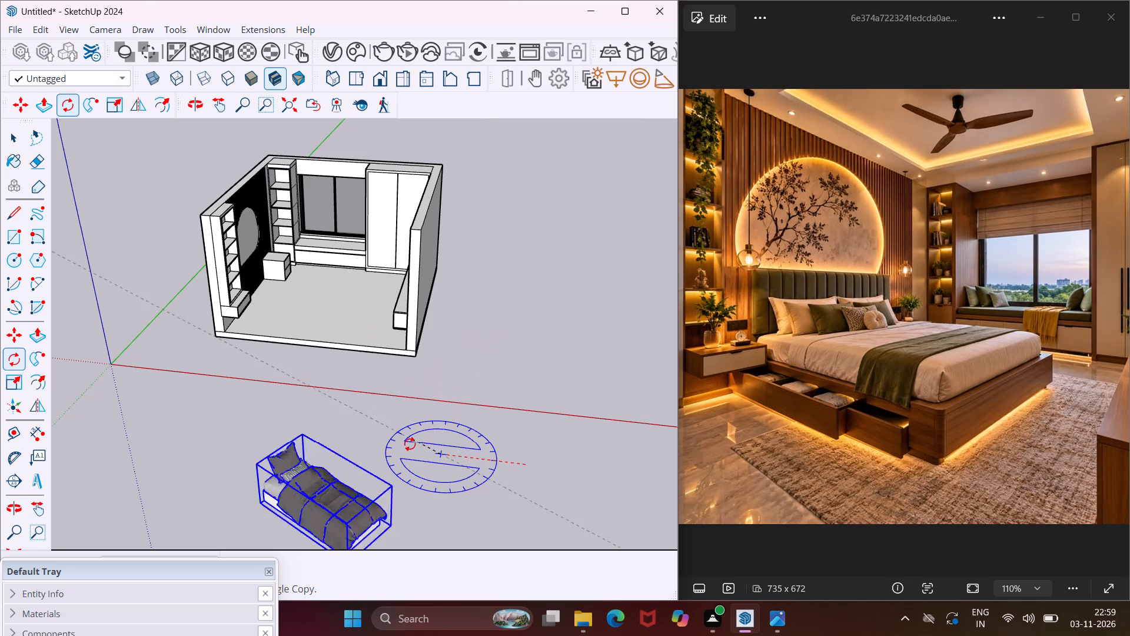
pyautogui.click(410, 445)
# Move the single bed by its bottom front corner at the pillow end onto the window seat's front corner beside the shelf unit.
pyautogui.scroll(-3, 381, 408)
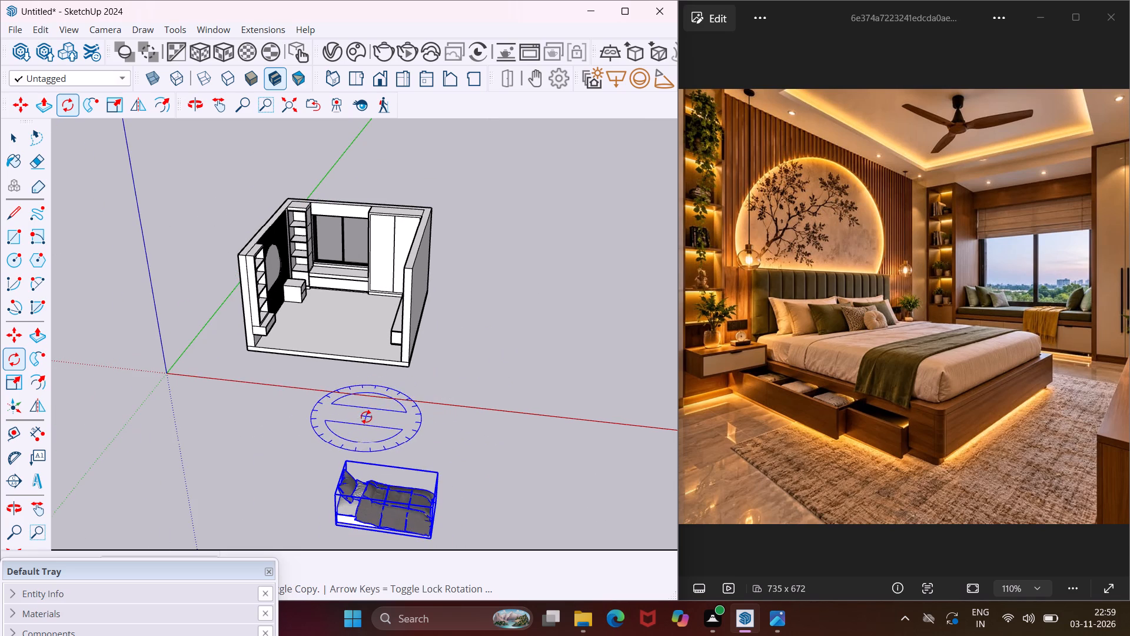
pyautogui.press('m')
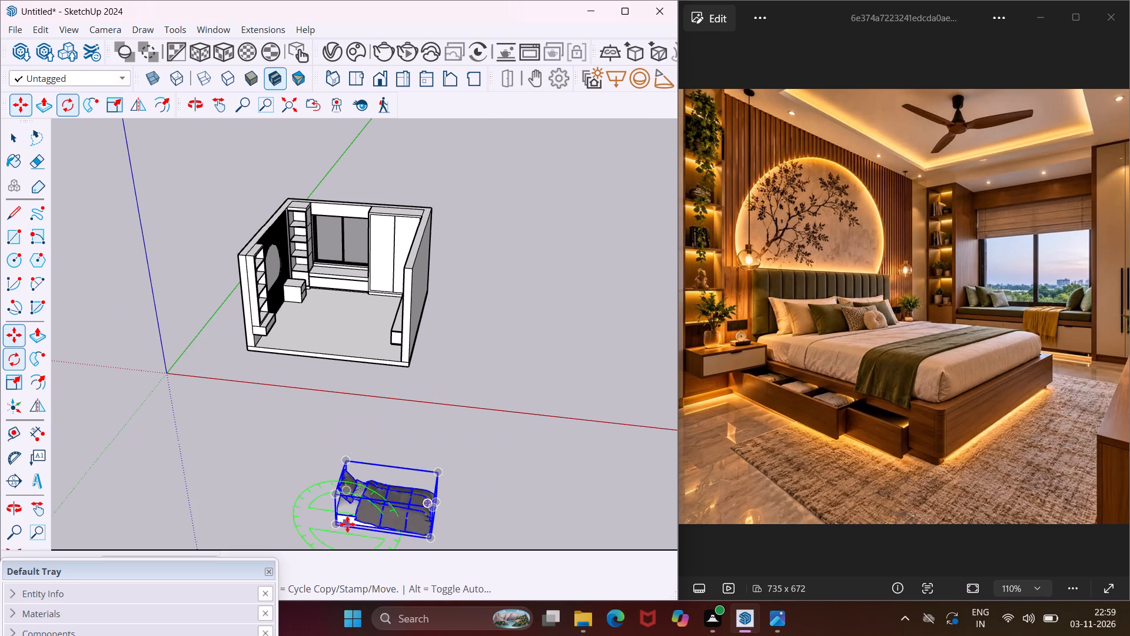
pyautogui.scroll(10, 337, 524)
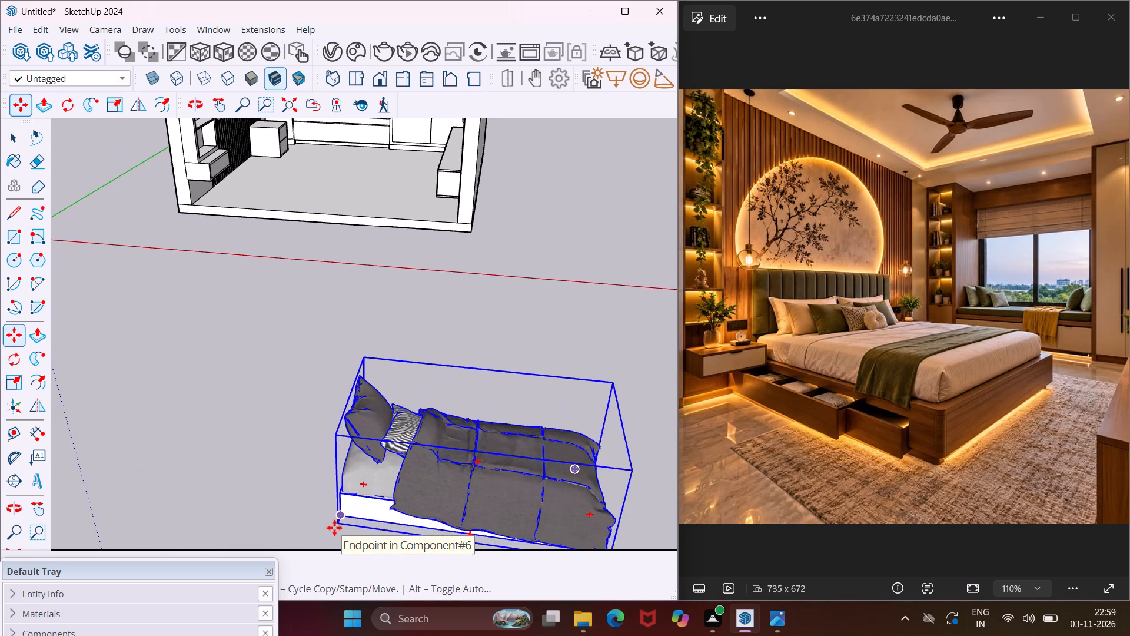
pyautogui.scroll(3, 335, 528)
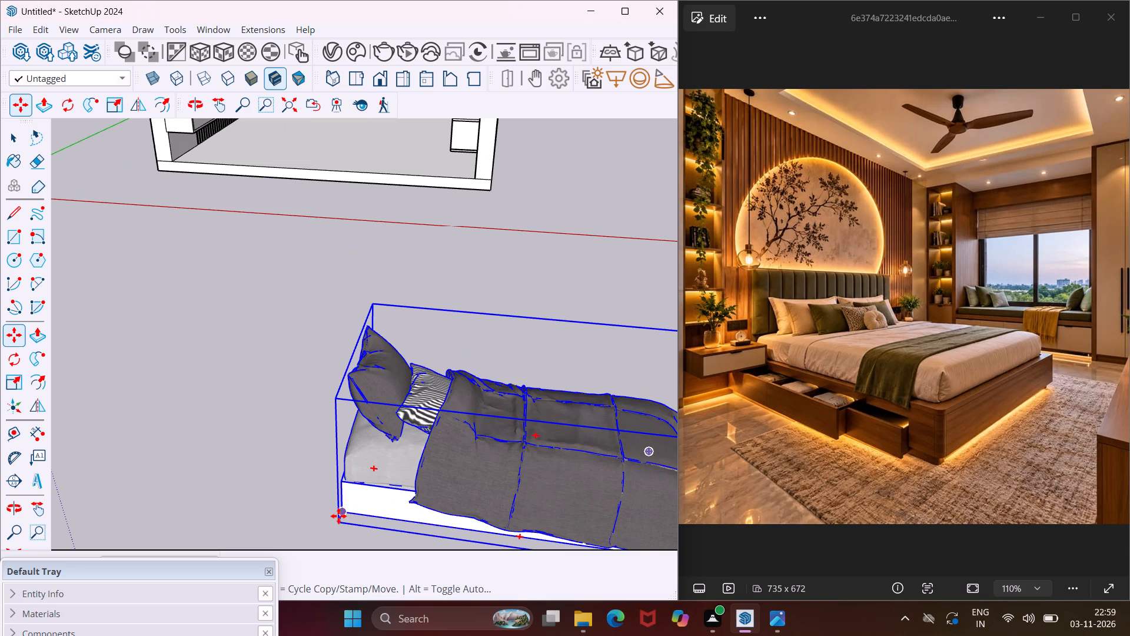
pyautogui.click(338, 516)
pyautogui.scroll(-9, 267, 468)
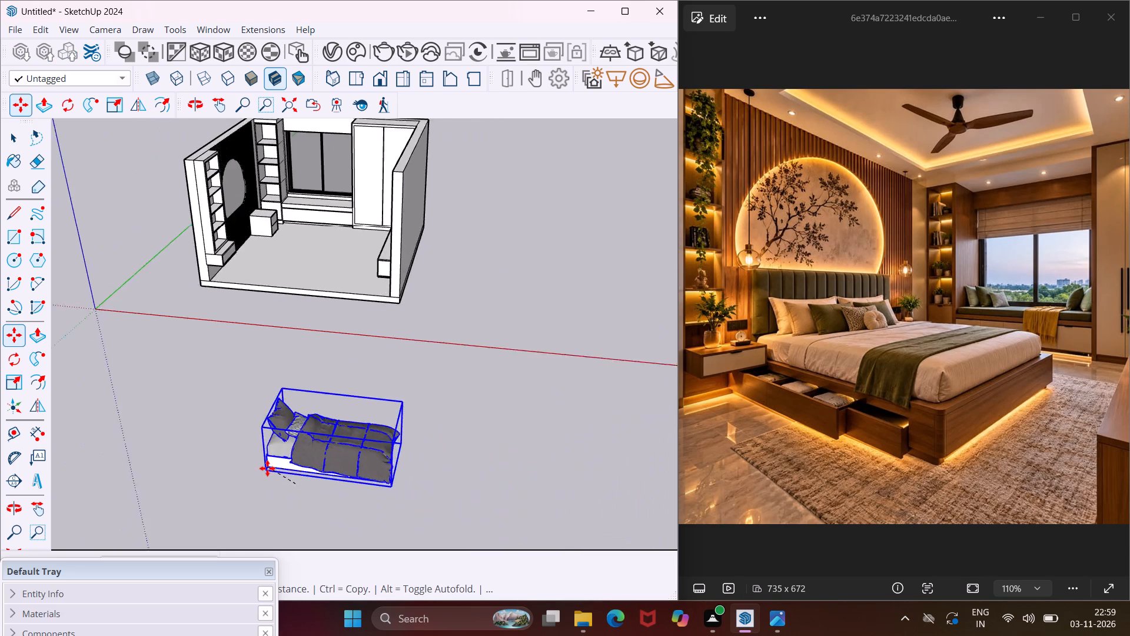
pyautogui.scroll(-6, 267, 468)
pyautogui.scroll(15, 272, 273)
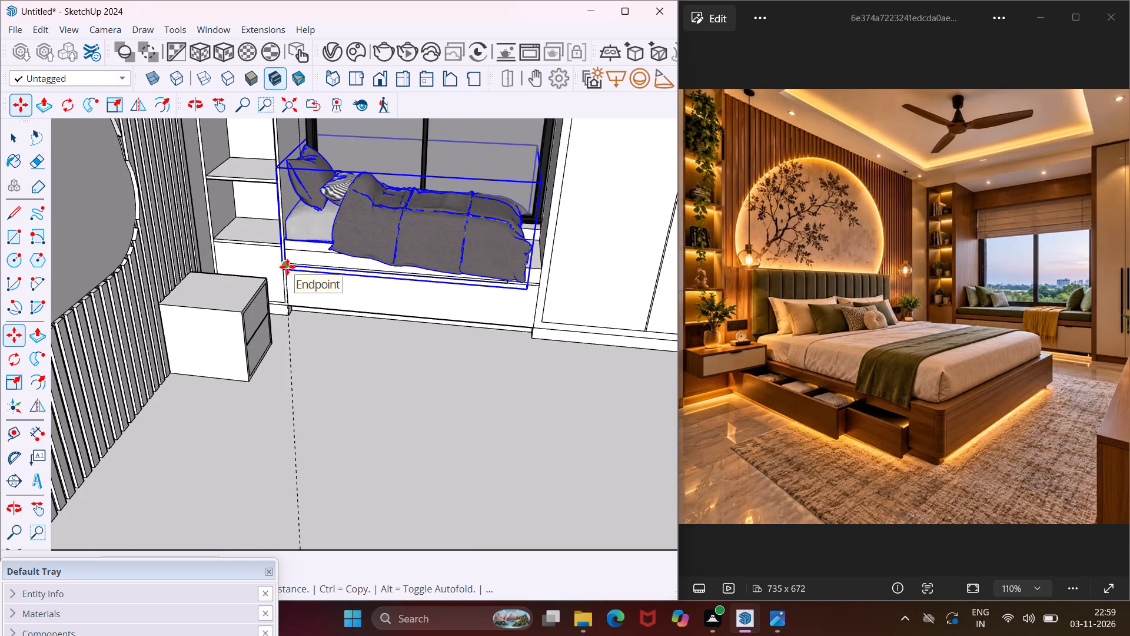
pyautogui.scroll(2, 297, 254)
pyautogui.click(282, 250)
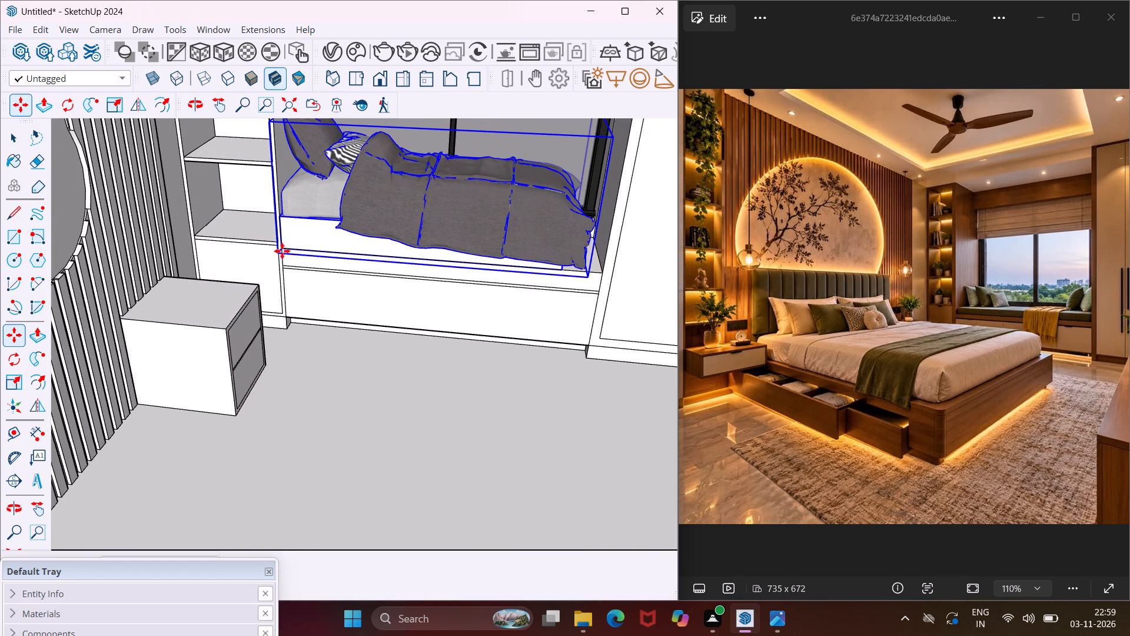
# Scale the single bed lengthwise on the window seat from its foot end, setting the length to 7'.
pyautogui.scroll(-8, 287, 280)
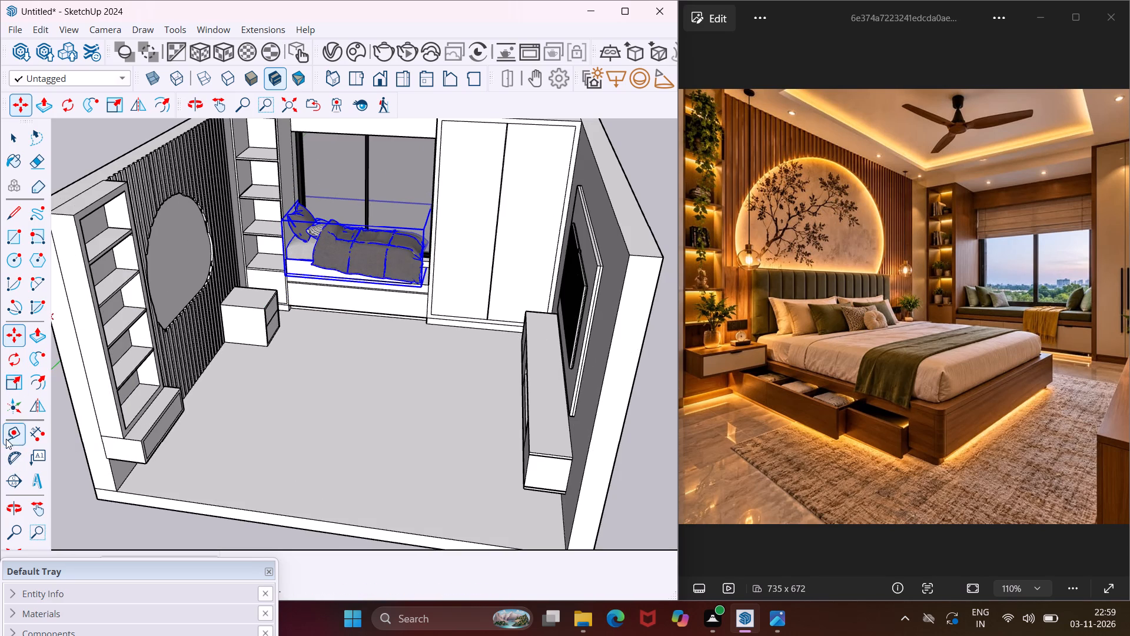
pyautogui.click(12, 385)
pyautogui.scroll(6, 353, 266)
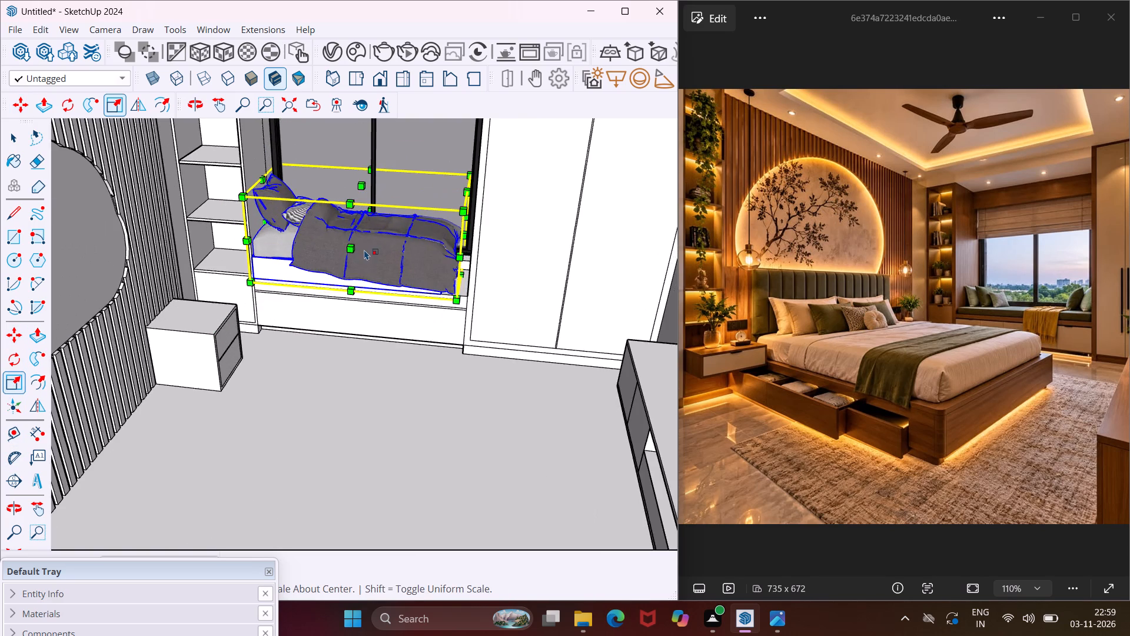
pyautogui.scroll(2, 364, 250)
pyautogui.scroll(3, 446, 249)
pyautogui.moveTo(474, 242); pyautogui.dragTo(528, 245, button='middle')
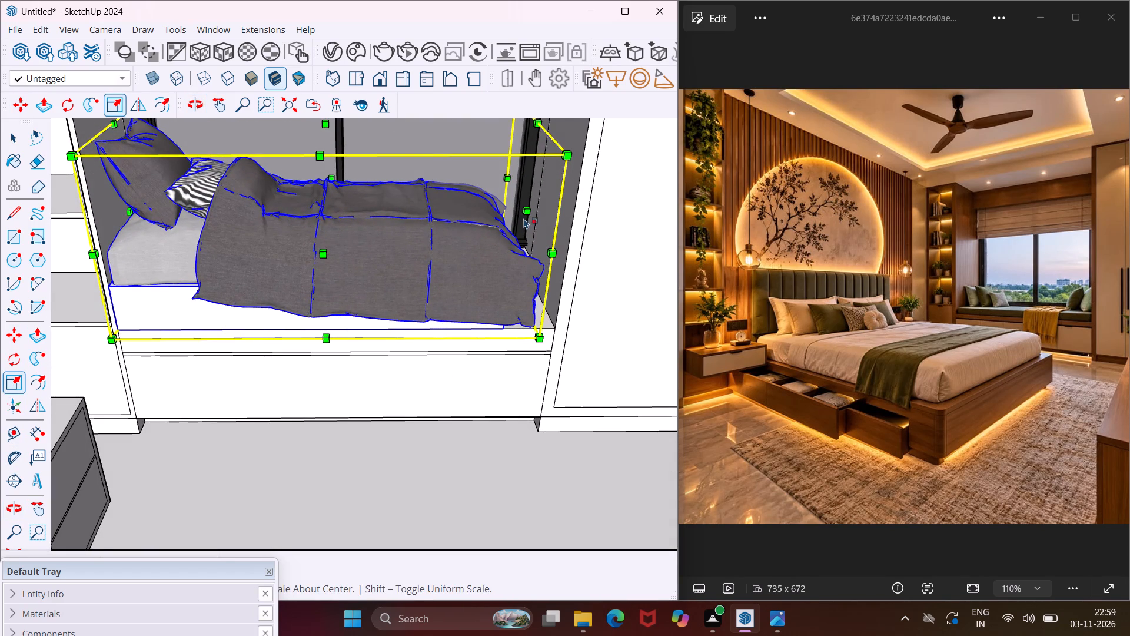
pyautogui.click(524, 210)
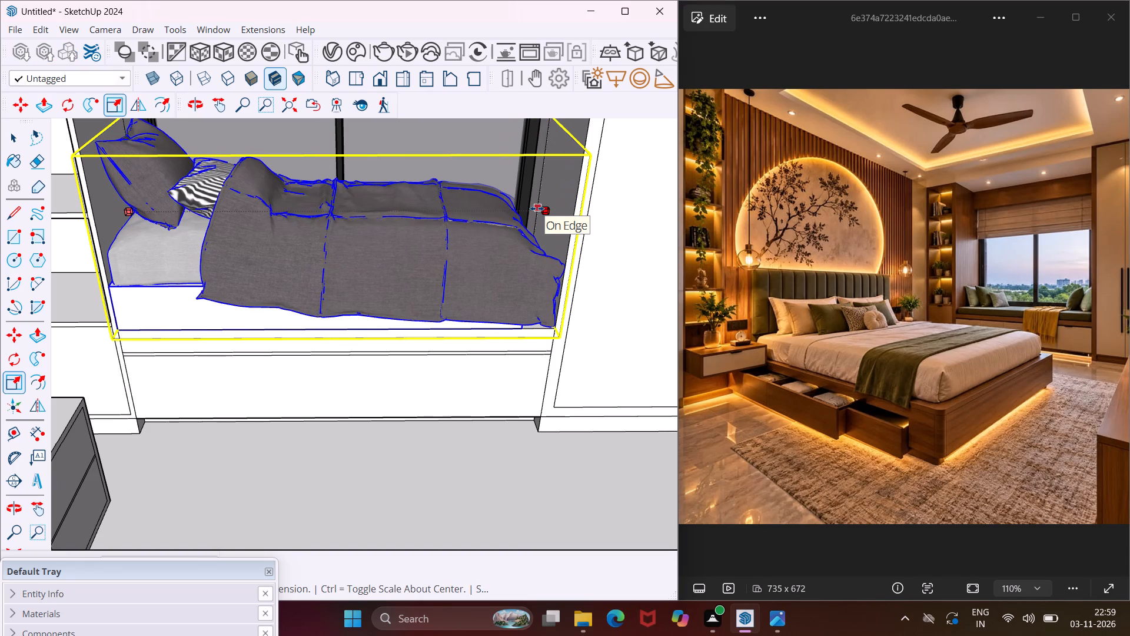
pyautogui.write("7'")
pyautogui.press('Return')
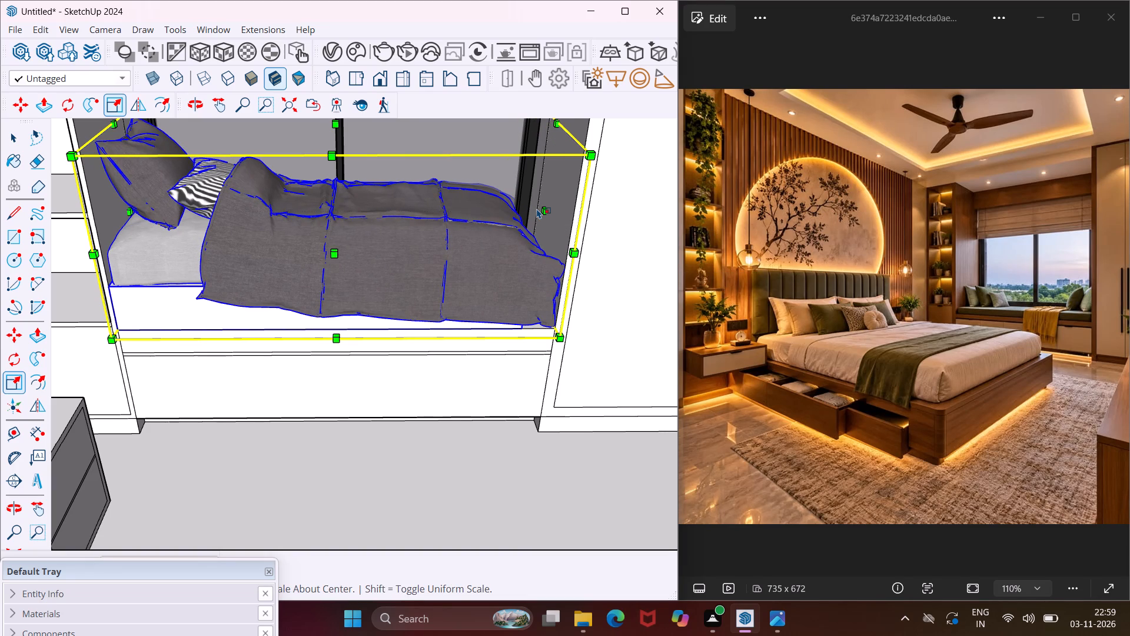
# Scale the single bed's foot end against the wardrobe's side panel to fill the window seat's length.
pyautogui.moveTo(510, 223); pyautogui.dragTo(481, 280, button='middle')
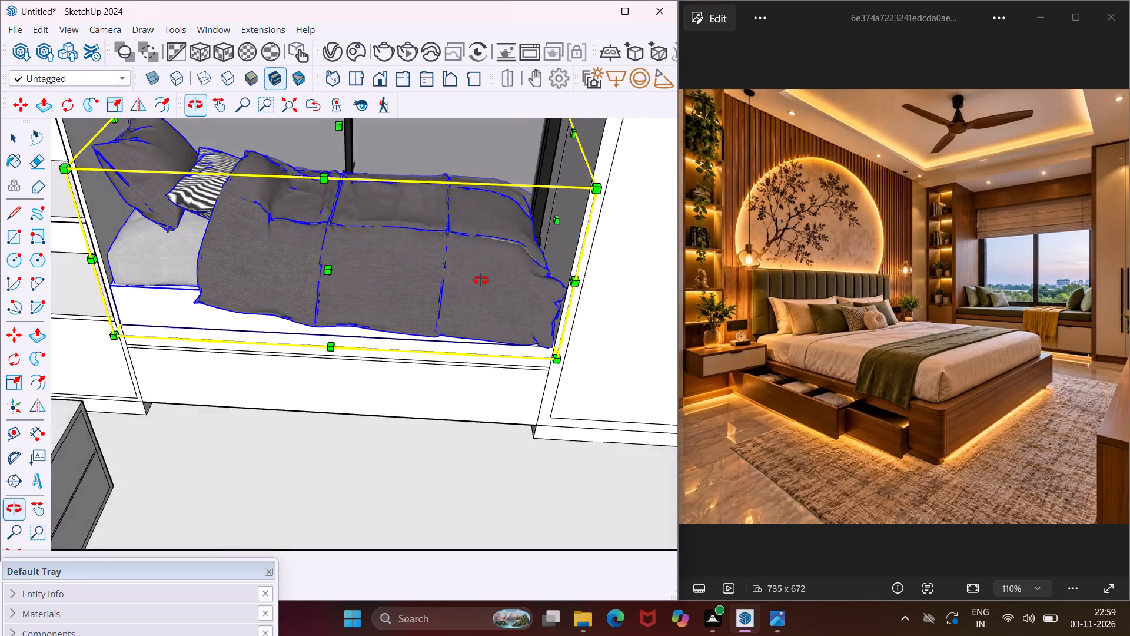
pyautogui.moveTo(481, 280); pyautogui.dragTo(534, 372, button='middle')
pyautogui.scroll(2, 553, 234)
pyautogui.moveTo(547, 223); pyautogui.dragTo(534, 223, button='middle')
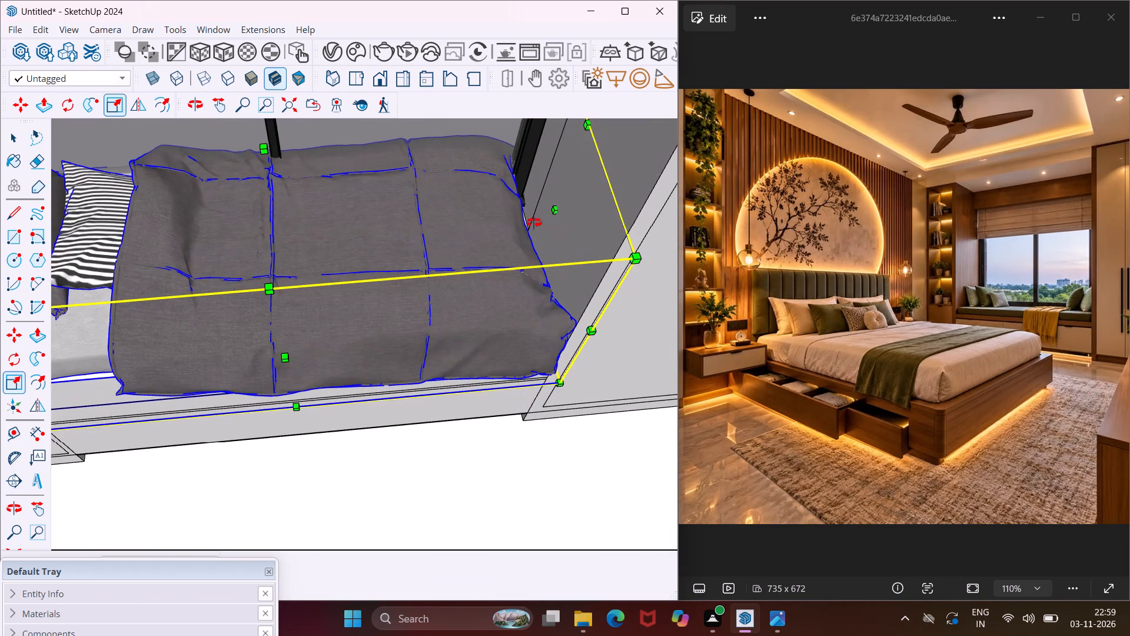
pyautogui.moveTo(534, 223); pyautogui.dragTo(506, 222, button='middle')
pyautogui.scroll(2, 539, 220)
pyautogui.click(565, 233)
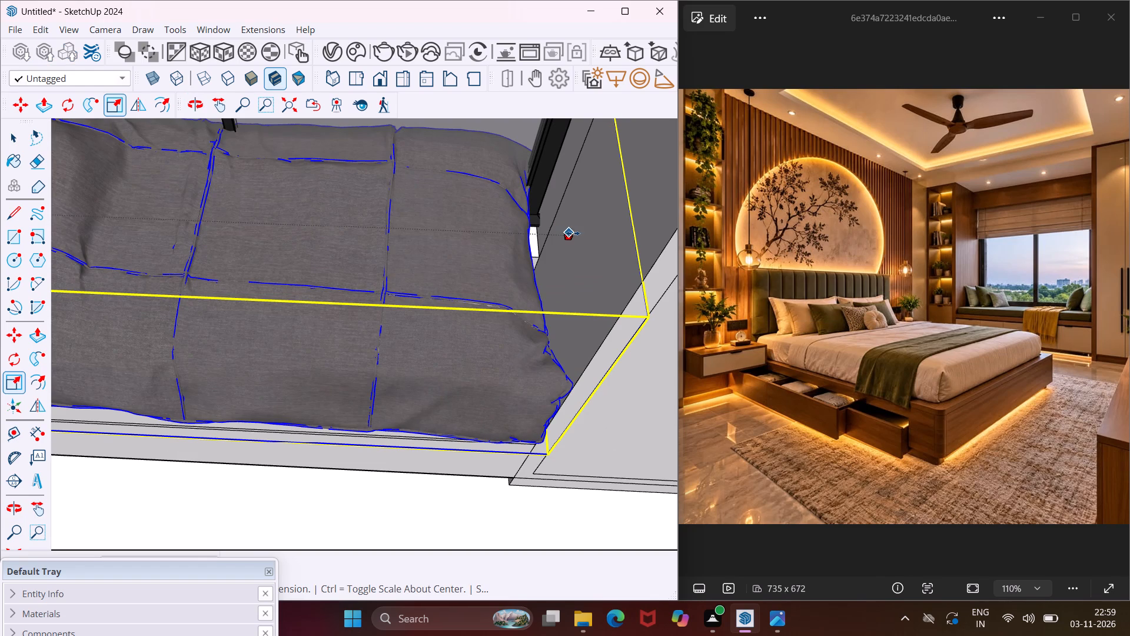
pyautogui.click(581, 237)
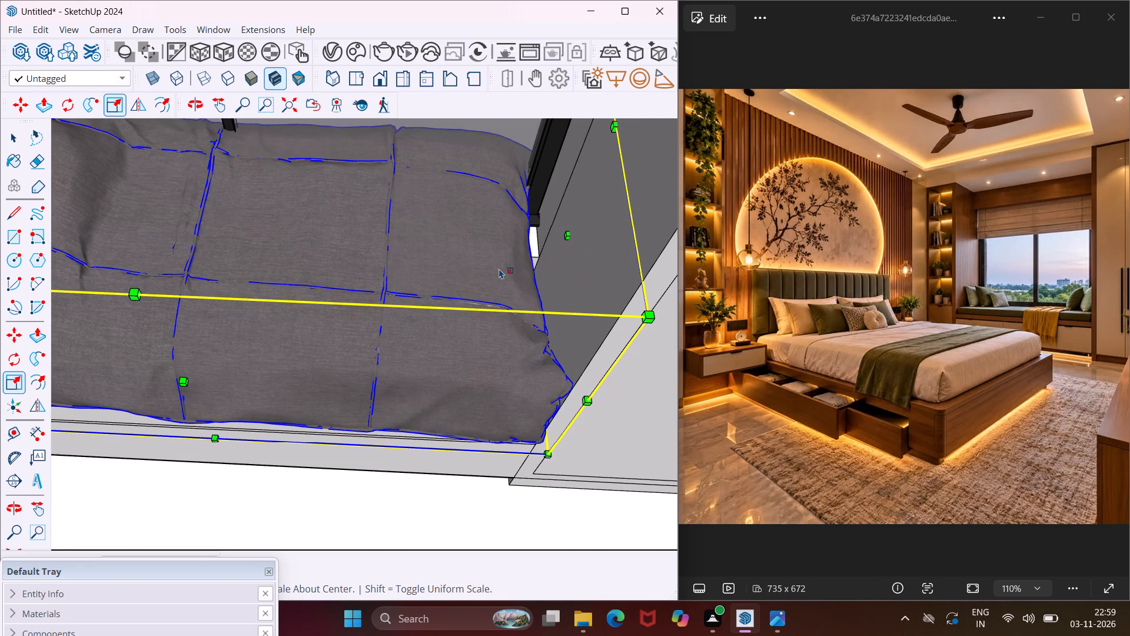
# Scale the single bed's depth inward from its window side so its back edge clears the window, and deselect it.
pyautogui.scroll(-9, 499, 269)
pyautogui.moveTo(341, 265); pyautogui.dragTo(385, 314, button='middle')
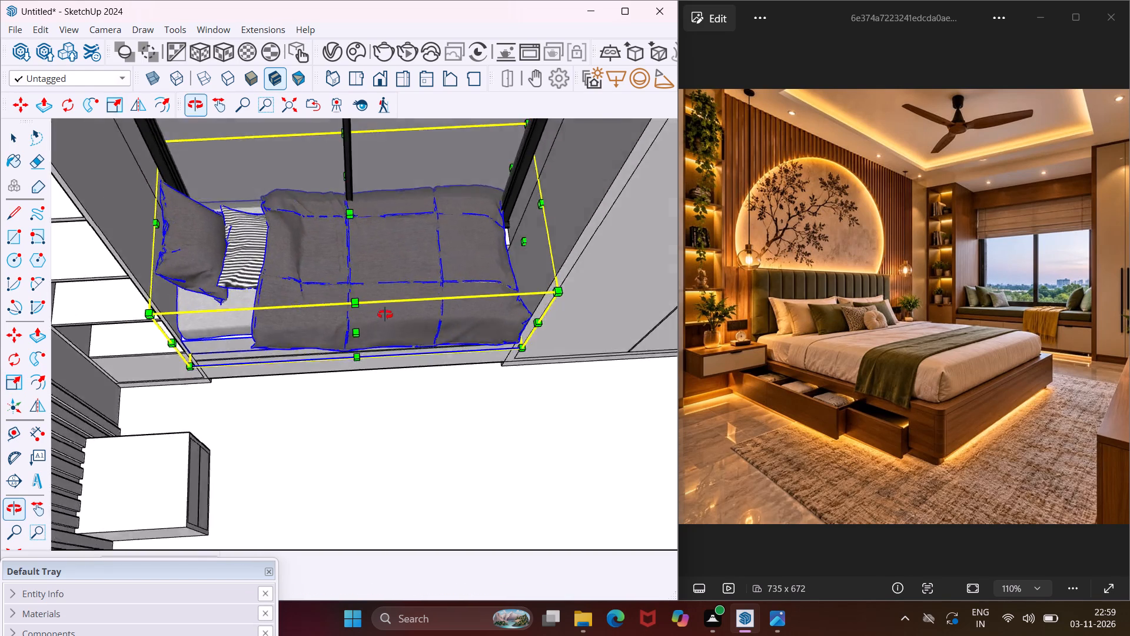
pyautogui.moveTo(385, 314); pyautogui.dragTo(511, 343, button='middle')
pyautogui.scroll(2, 335, 250)
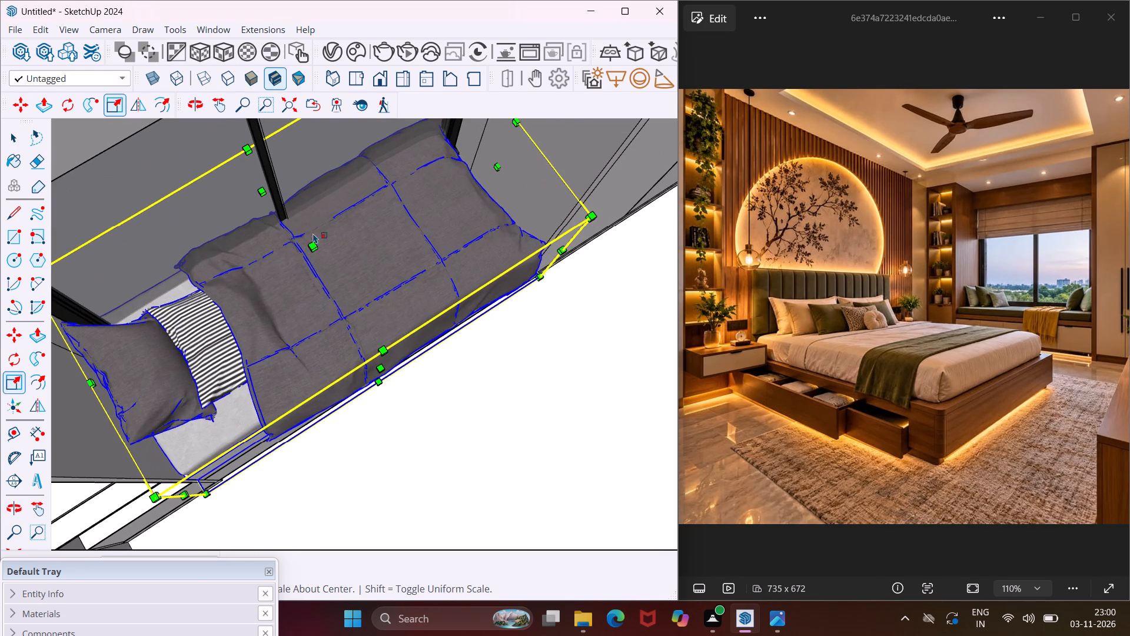
pyautogui.click(267, 196)
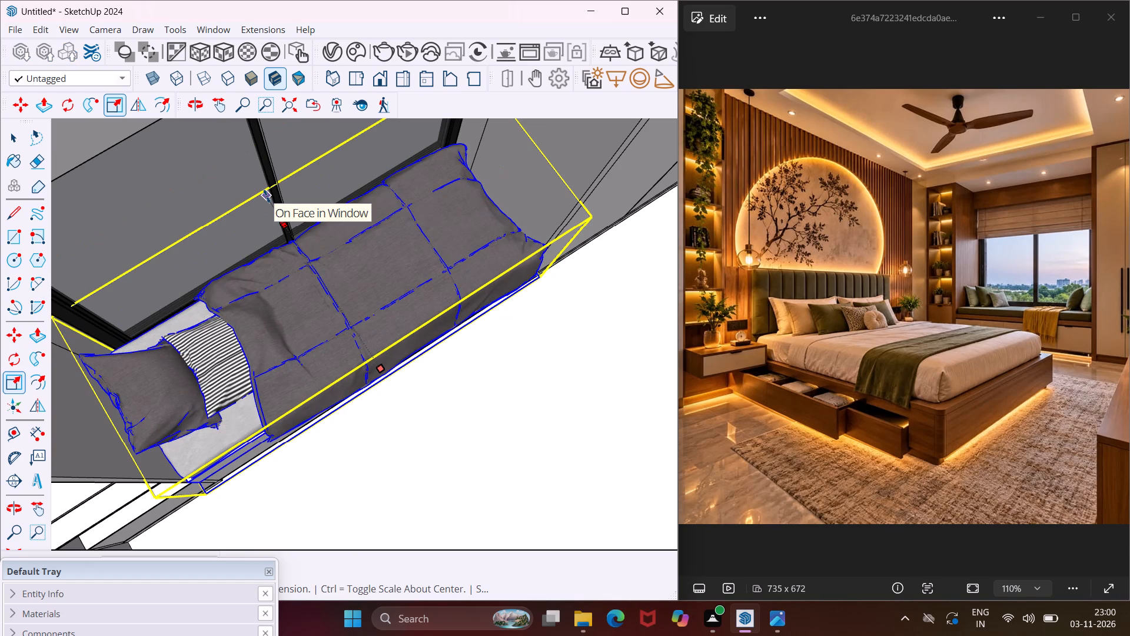
pyautogui.click(267, 196)
pyautogui.moveTo(281, 310); pyautogui.dragTo(237, 235, button='middle')
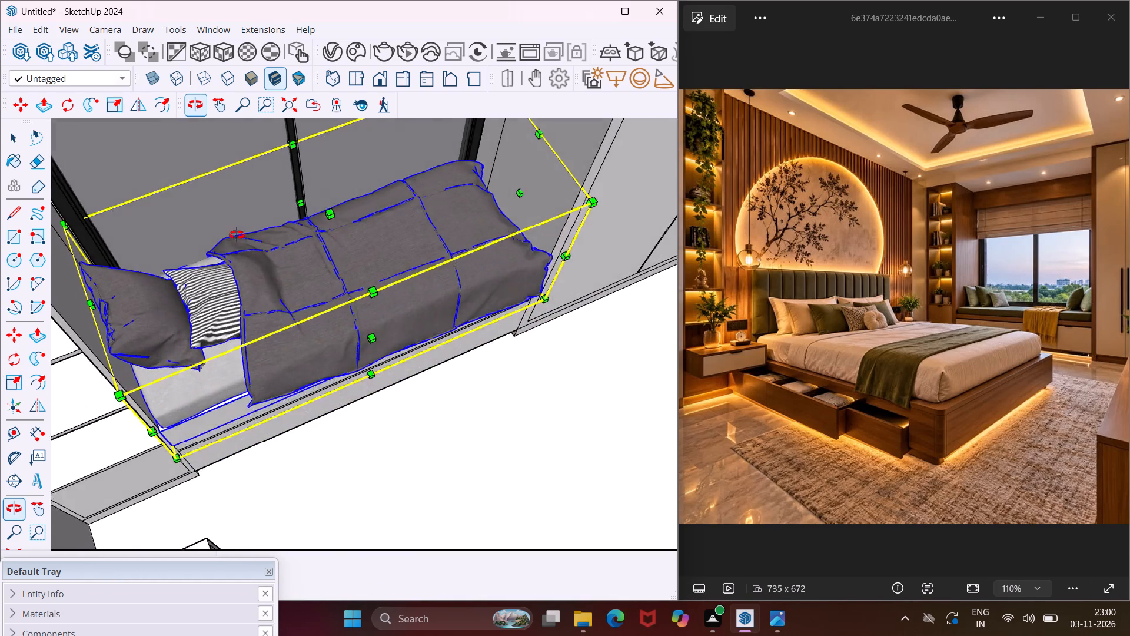
pyautogui.moveTo(237, 235); pyautogui.dragTo(230, 220, button='middle')
pyautogui.press('Escape')
pyautogui.press('space')
pyautogui.scroll(-11, 293, 375)
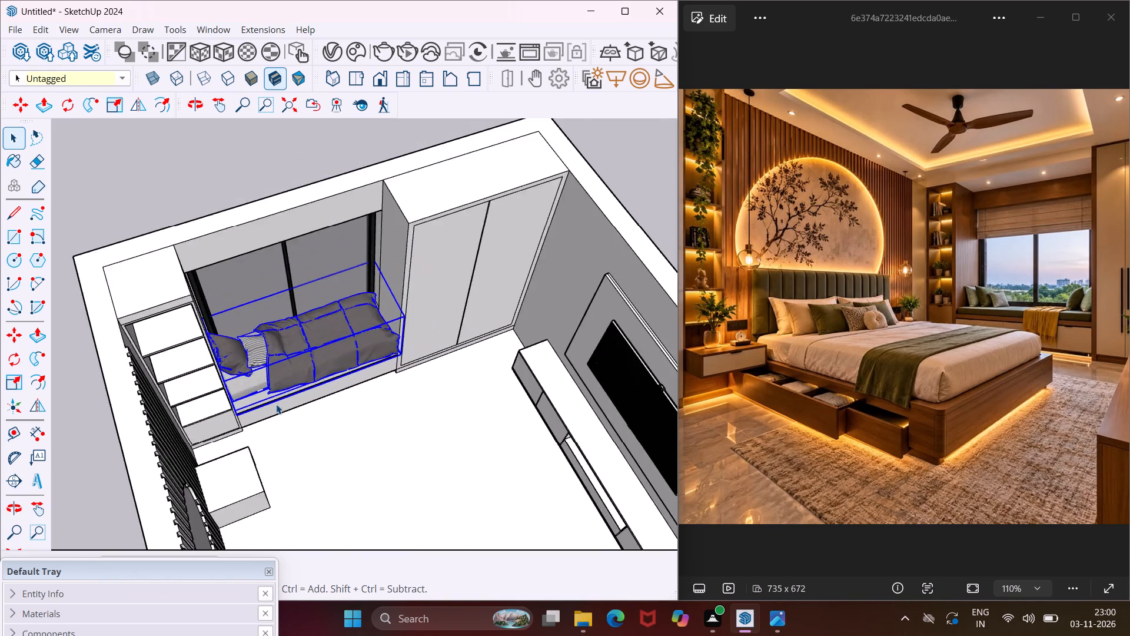
pyautogui.scroll(-7, 276, 404)
pyautogui.click(522, 320)
# Scale the single bed down in height from its top to roughly half, keeping its base on the window seat.
pyautogui.moveTo(524, 327); pyautogui.dragTo(489, 273, button='middle')
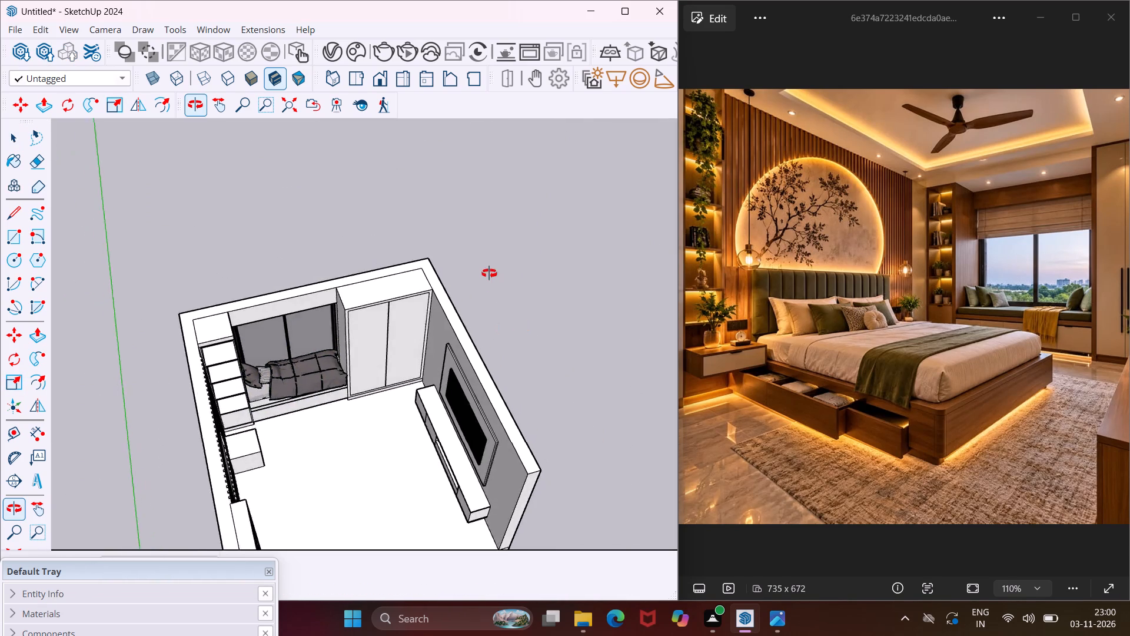
pyautogui.moveTo(489, 273); pyautogui.dragTo(468, 195, button='middle')
pyautogui.scroll(-4, 467, 195)
pyautogui.scroll(4, 309, 399)
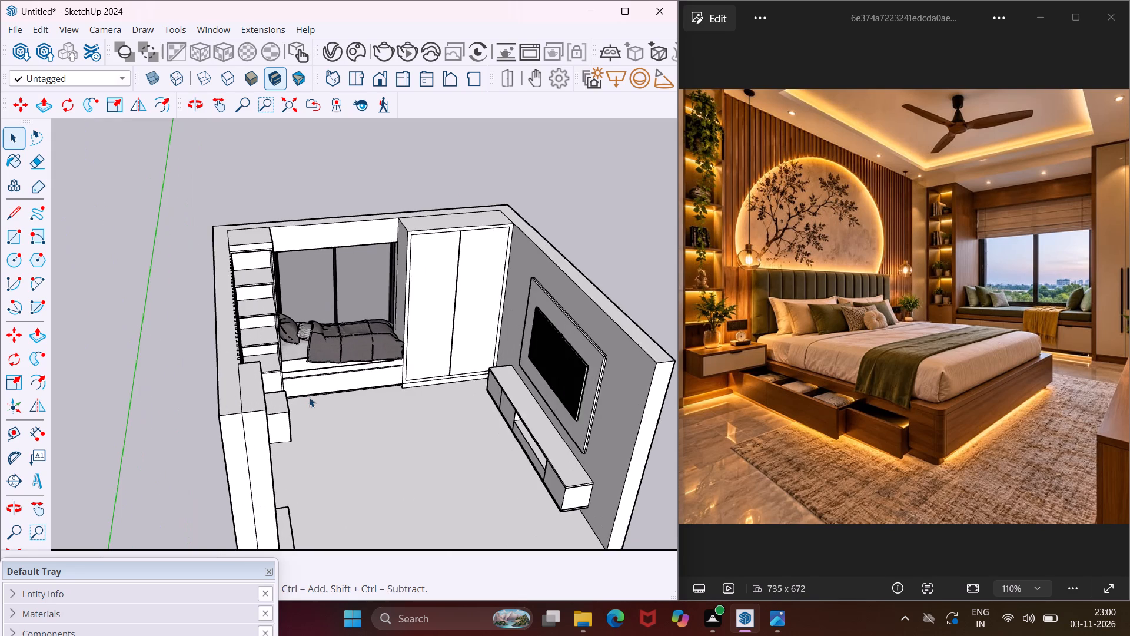
pyautogui.moveTo(309, 397); pyautogui.dragTo(278, 323, button='middle')
pyautogui.scroll(1, 278, 323)
pyautogui.scroll(3, 309, 379)
pyautogui.moveTo(325, 403); pyautogui.dragTo(321, 329, button='middle')
pyautogui.scroll(1, 350, 380)
pyautogui.moveTo(350, 380); pyautogui.dragTo(340, 420, button='middle')
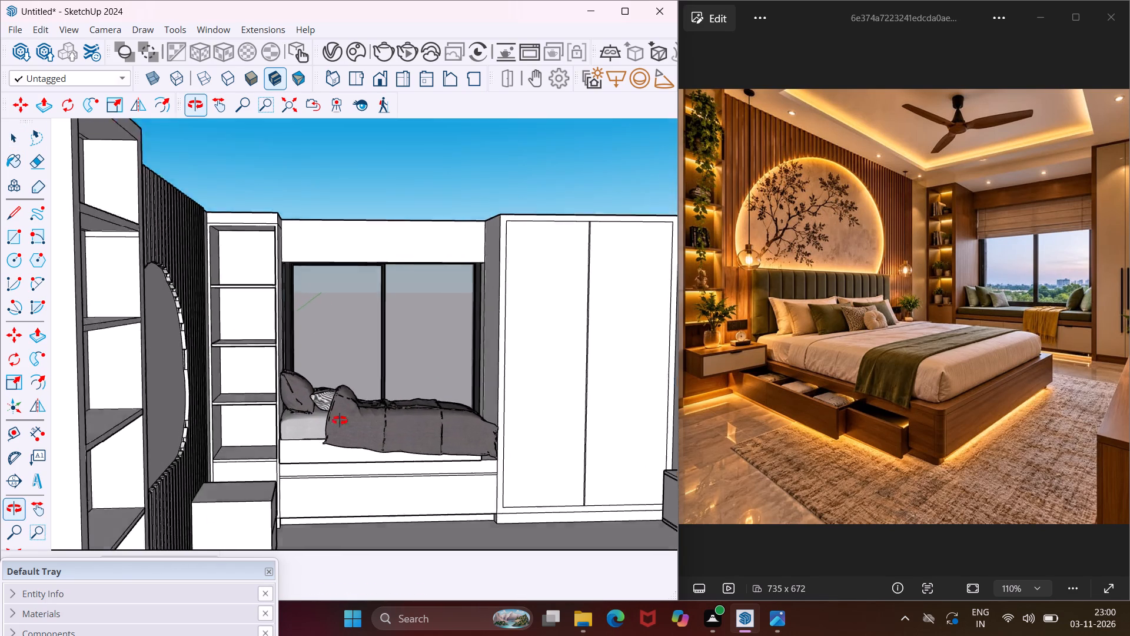
pyautogui.moveTo(340, 420); pyautogui.dragTo(338, 442, button='middle')
pyautogui.scroll(3, 367, 410)
pyautogui.click(390, 377)
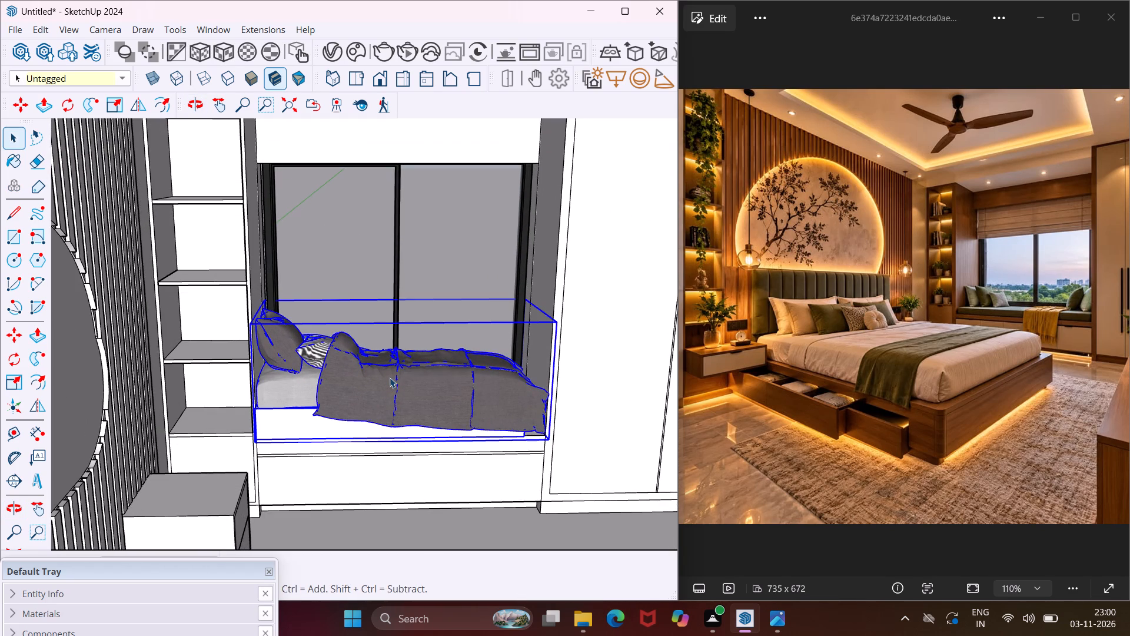
pyautogui.click(5, 383)
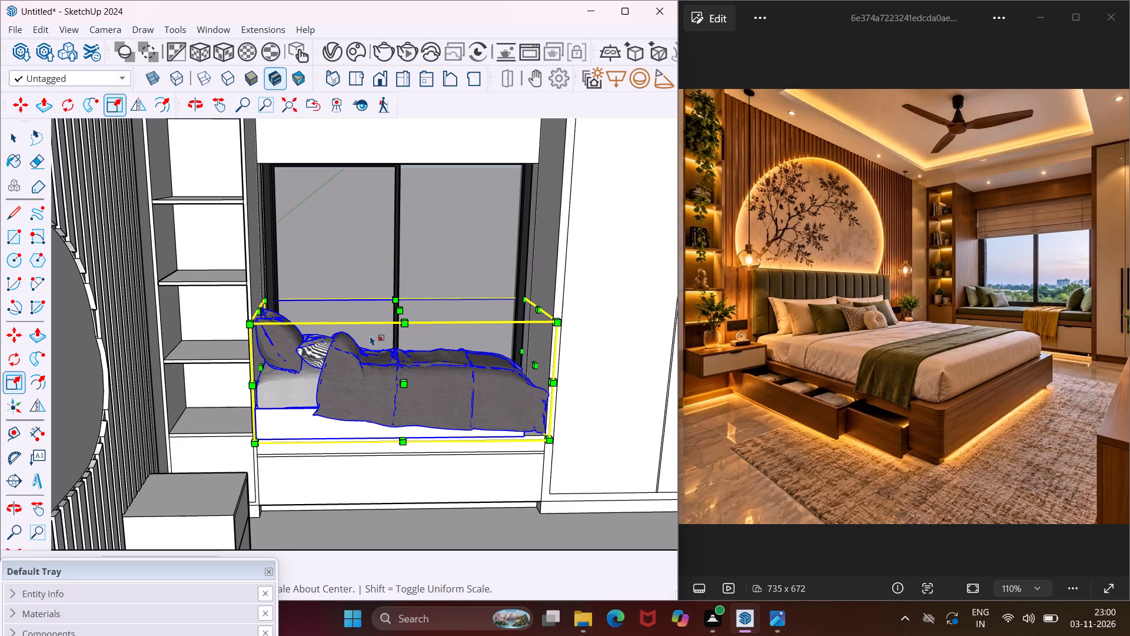
pyautogui.click(397, 311)
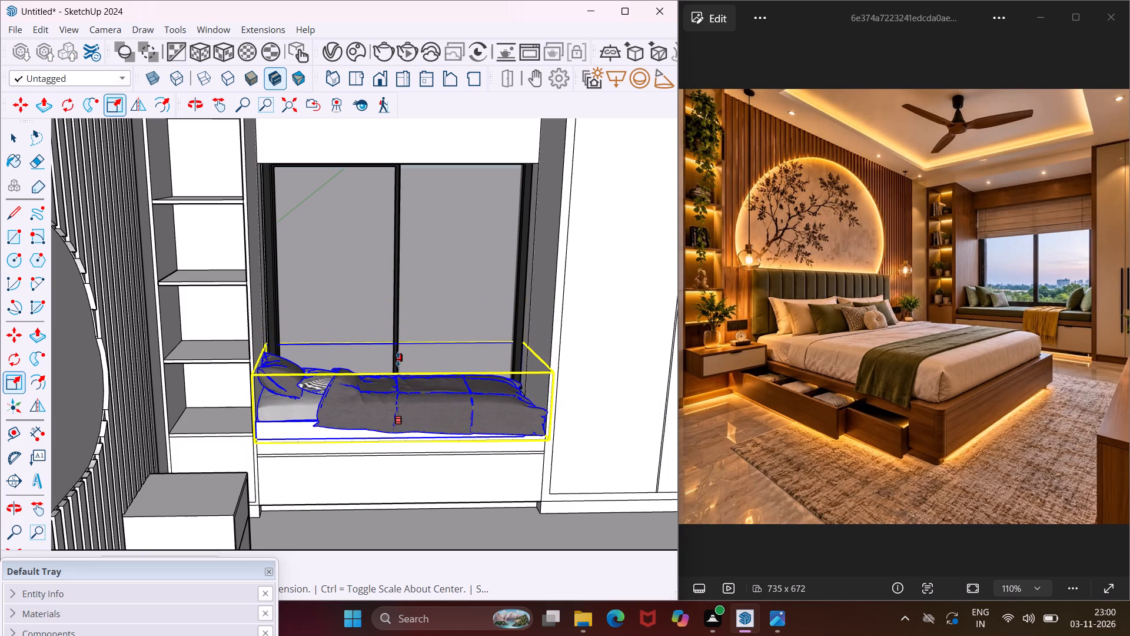
pyautogui.click(396, 364)
pyautogui.press('Escape')
pyautogui.press('space')
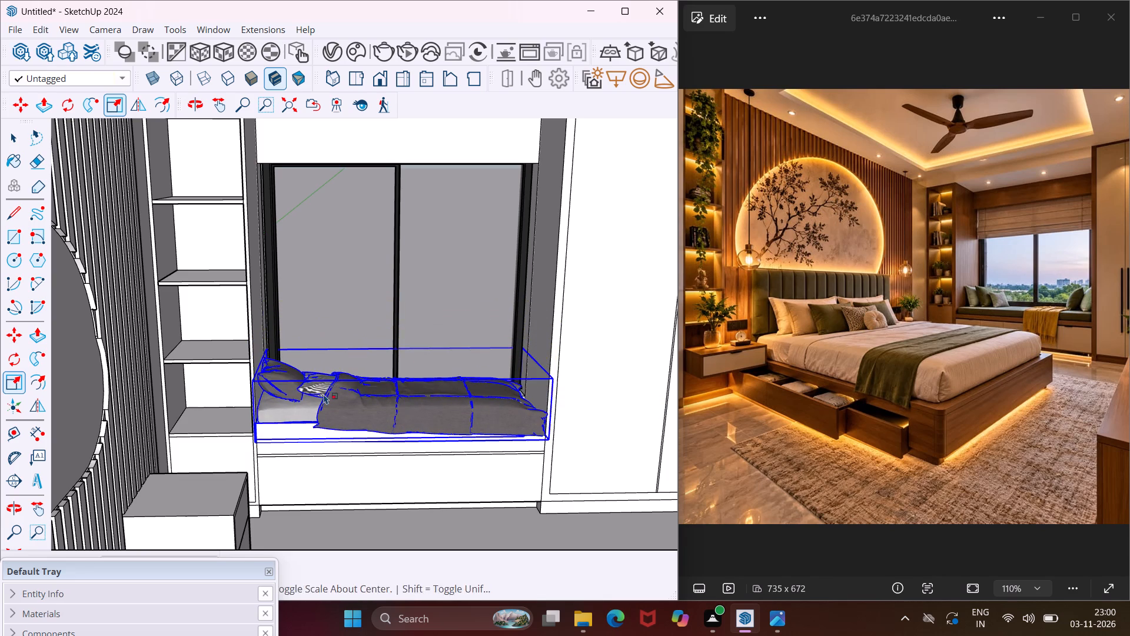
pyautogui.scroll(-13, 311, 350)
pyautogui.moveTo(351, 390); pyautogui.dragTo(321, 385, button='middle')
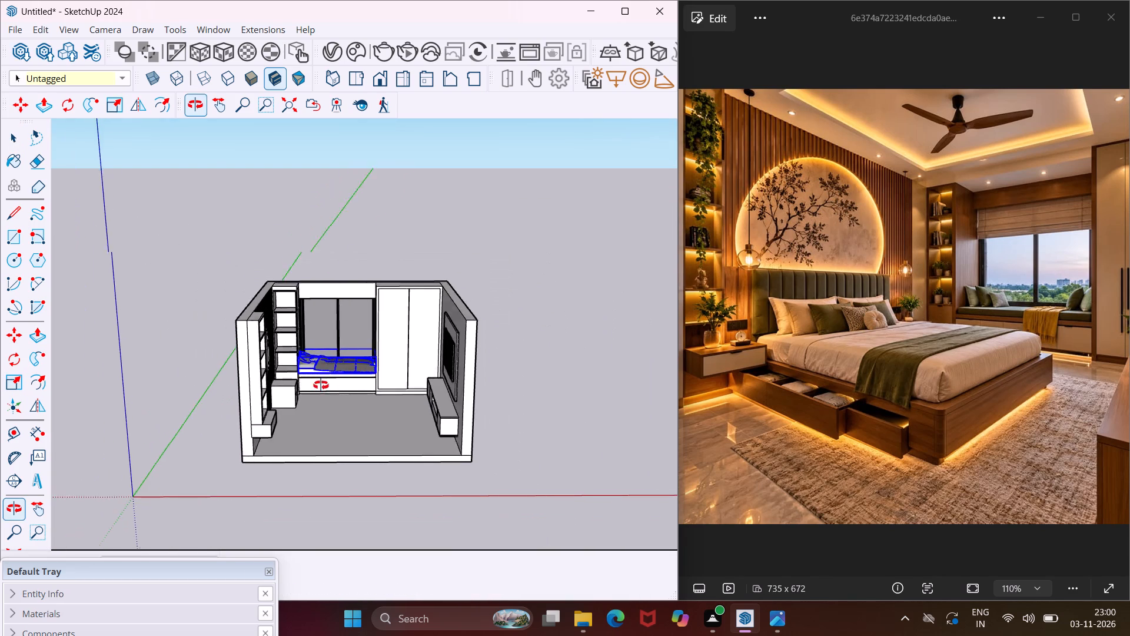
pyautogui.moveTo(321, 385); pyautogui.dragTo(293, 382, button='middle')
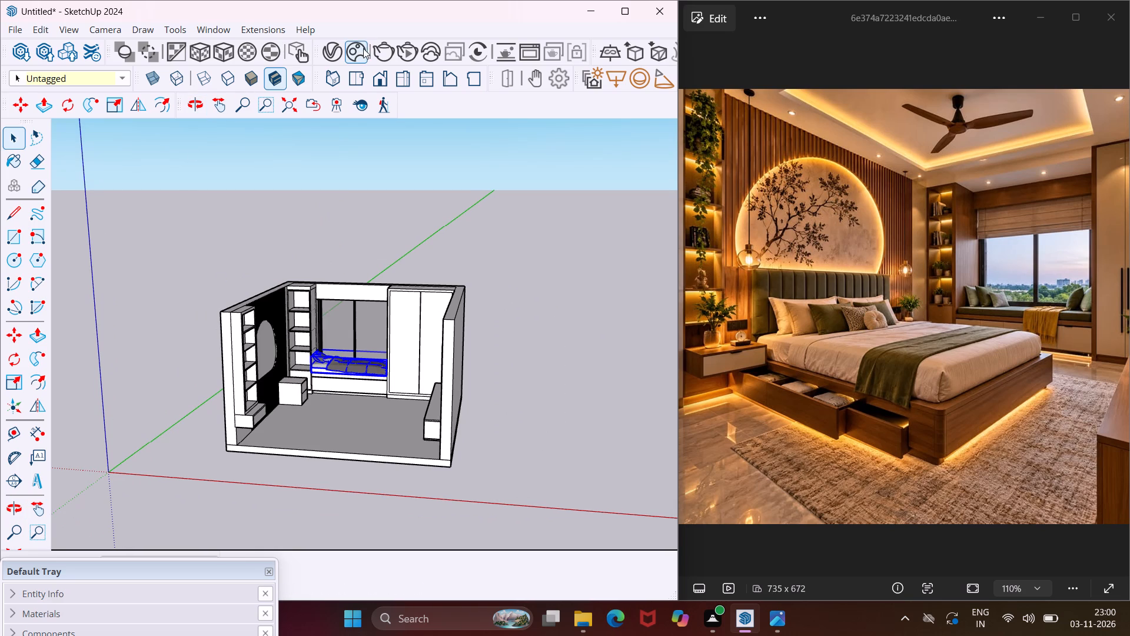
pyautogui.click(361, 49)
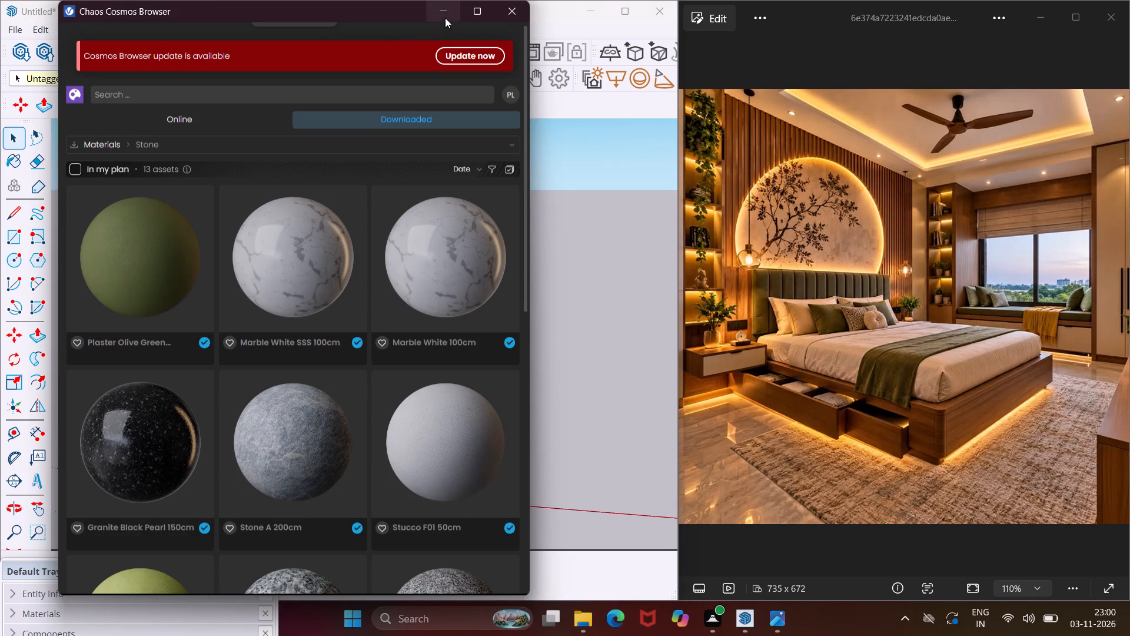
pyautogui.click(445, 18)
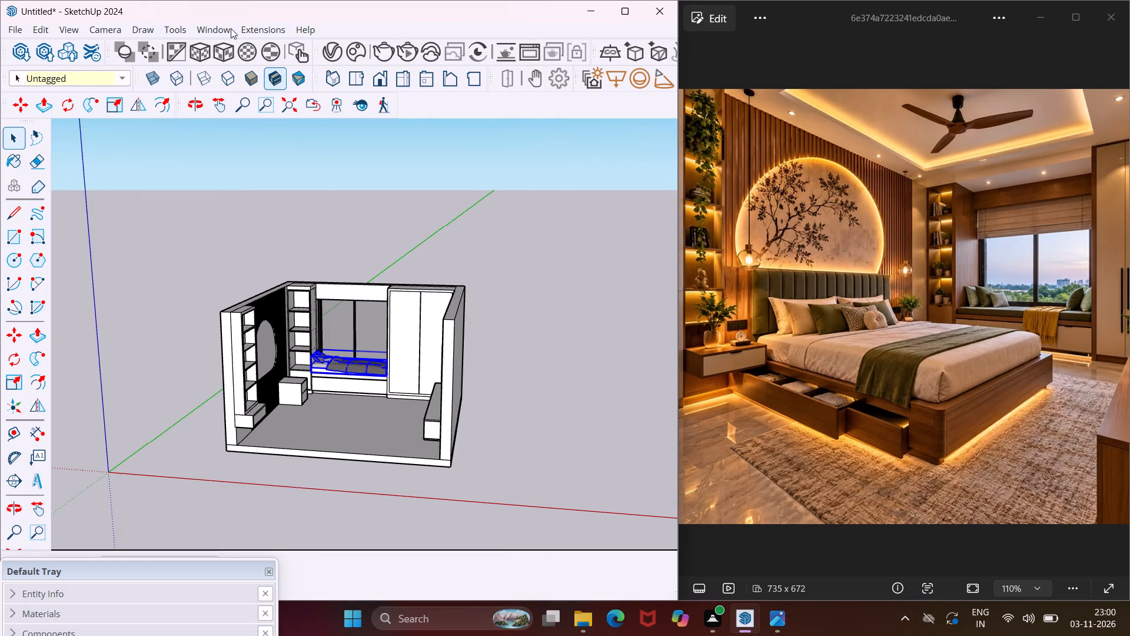
# Search the 3D Warehouse models for "bed".
pyautogui.click(220, 30)
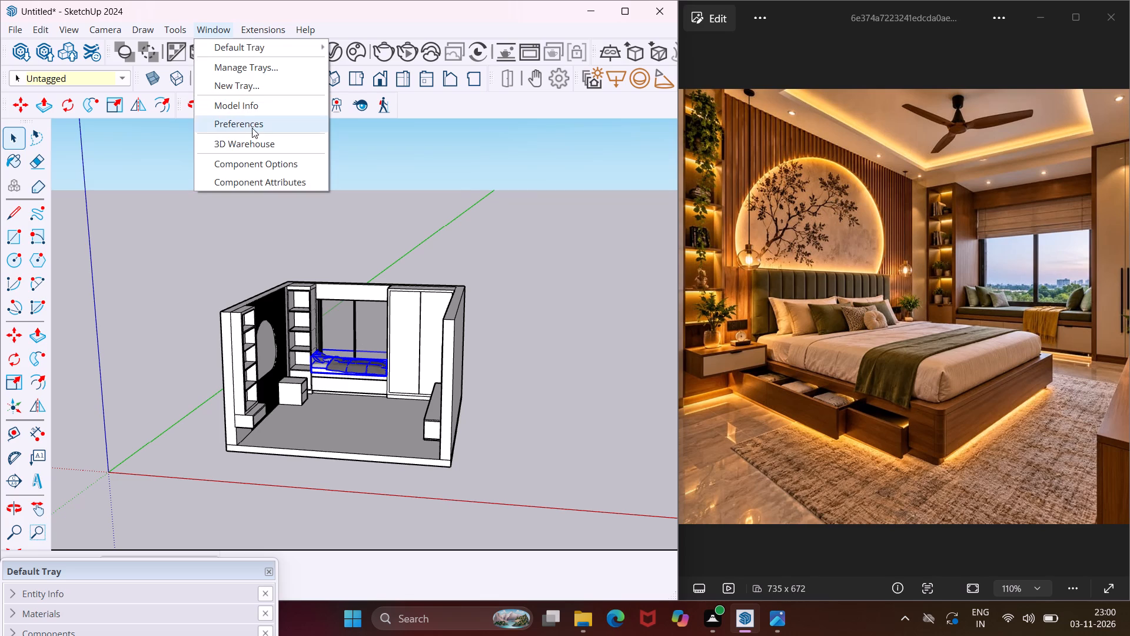
pyautogui.click(258, 141)
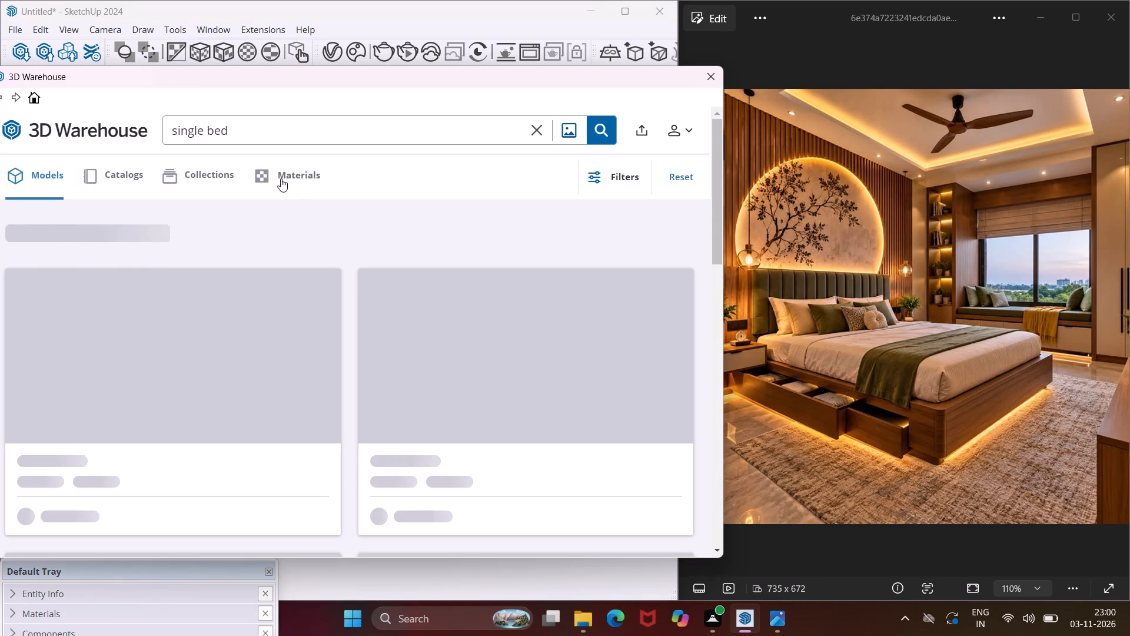
pyautogui.click(244, 127)
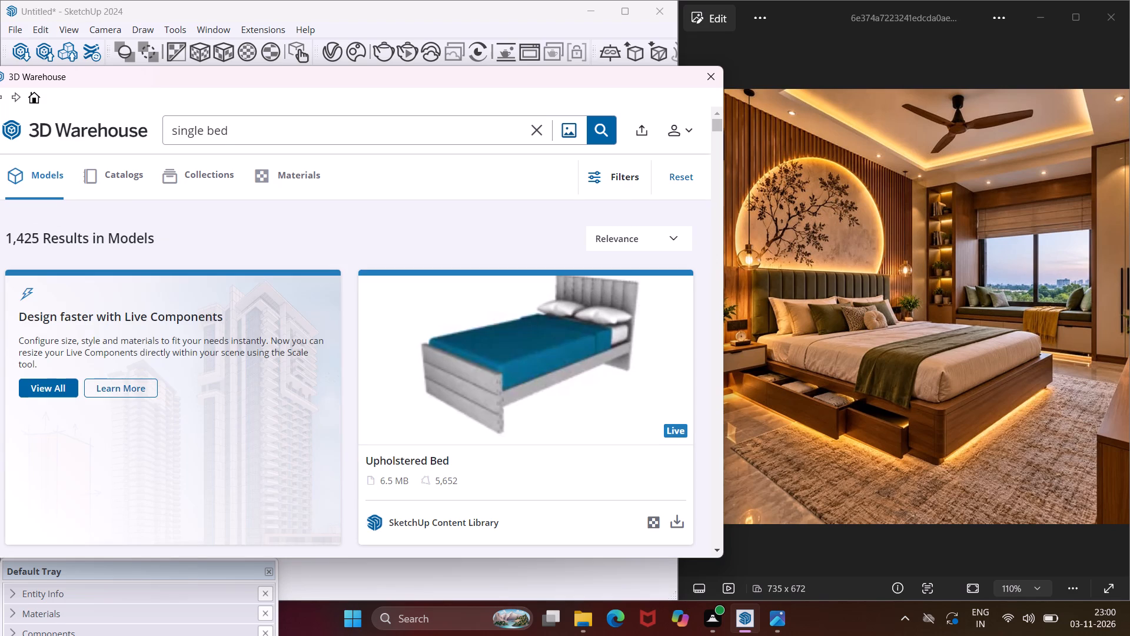
pyautogui.press('BackSpace')
pyautogui.press('BackSpace')
pyautogui.press('BackSpace')
pyautogui.press('BackSpace')
pyautogui.press('BackSpace')
pyautogui.press('BackSpace')
pyautogui.press('BackSpace')
pyautogui.press('BackSpace')
pyautogui.press('BackSpace')
pyautogui.press('BackSpace')
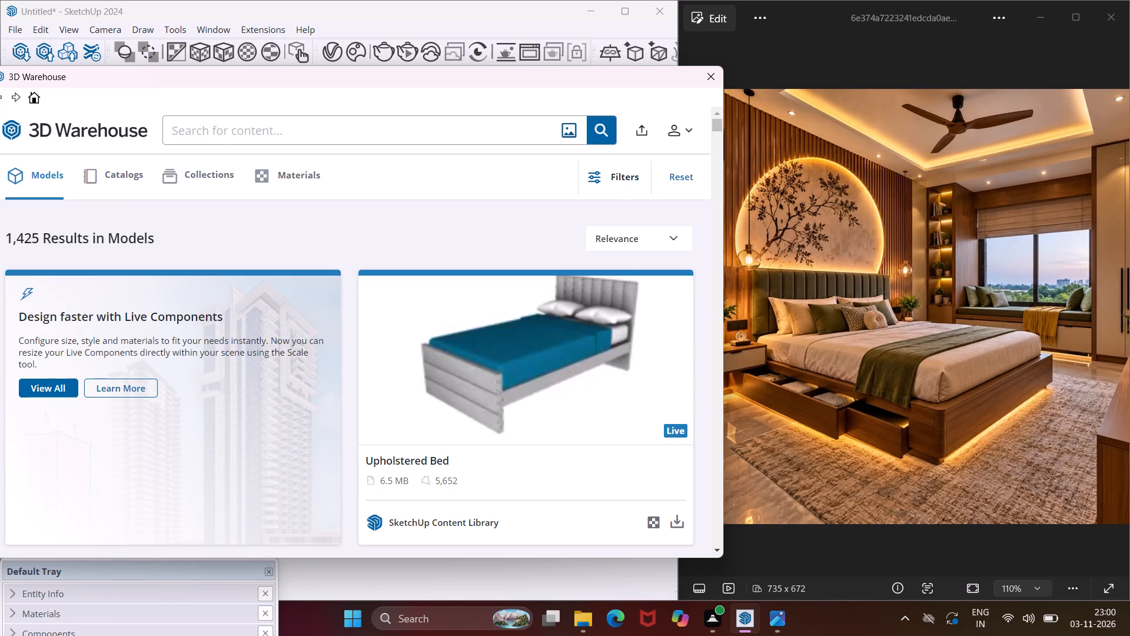
pyautogui.write('be')
pyautogui.press('d')
pyautogui.press('Return')
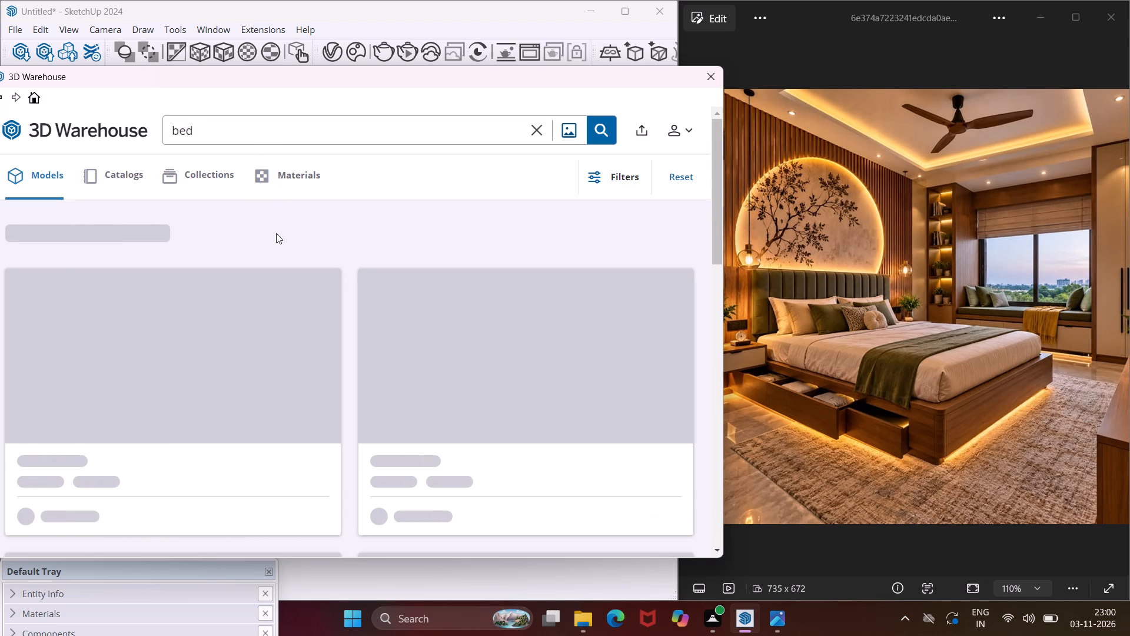
# Load the BED 3 model from the 3D Warehouse results into the scene and place it on open ground beside the room.
pyautogui.scroll(-4, 369, 329)
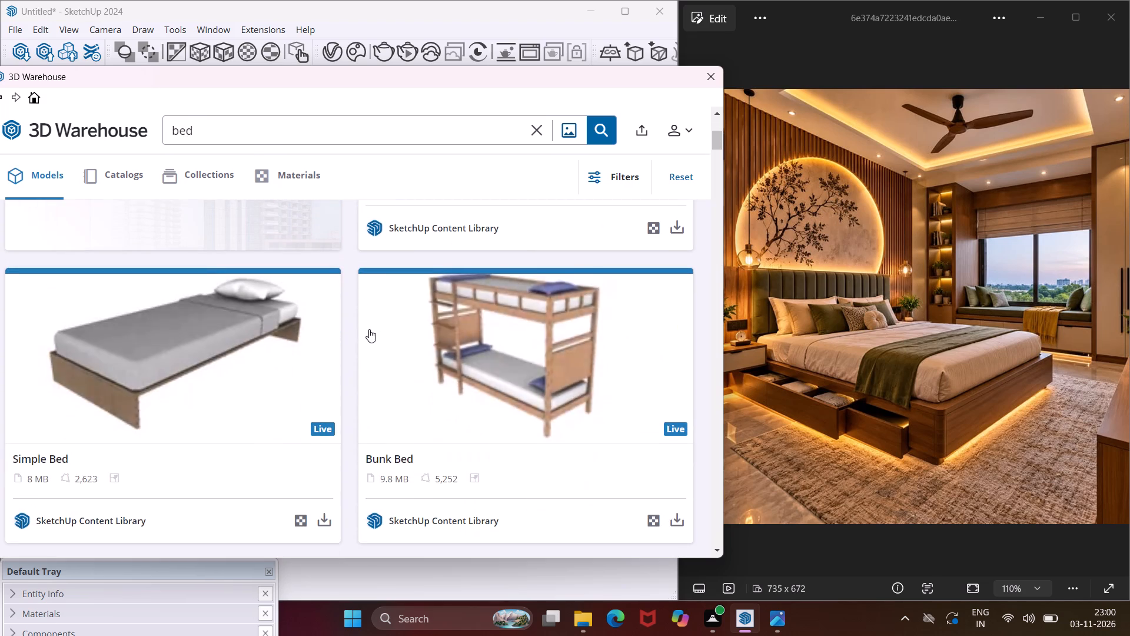
pyautogui.scroll(-5, 361, 336)
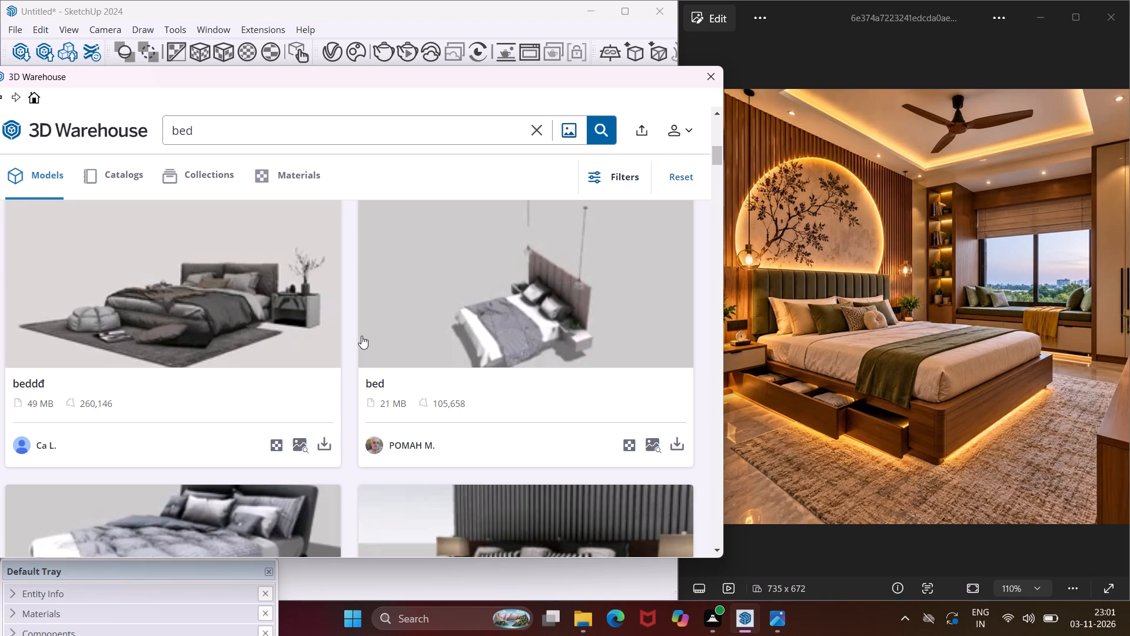
pyautogui.scroll(-2, 361, 336)
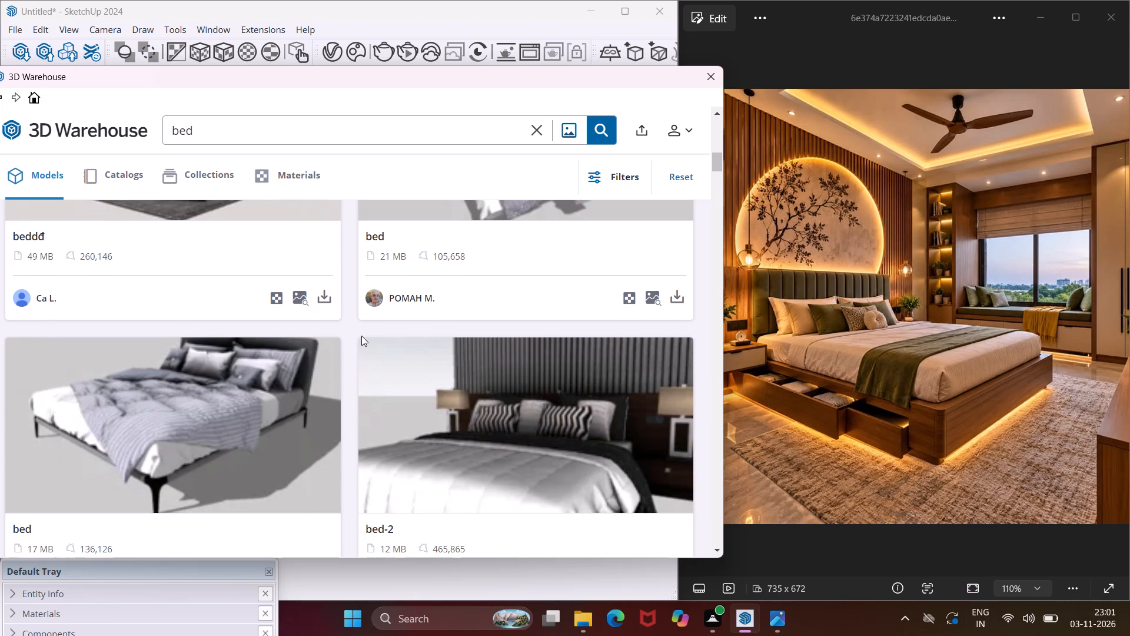
pyautogui.scroll(-4, 361, 336)
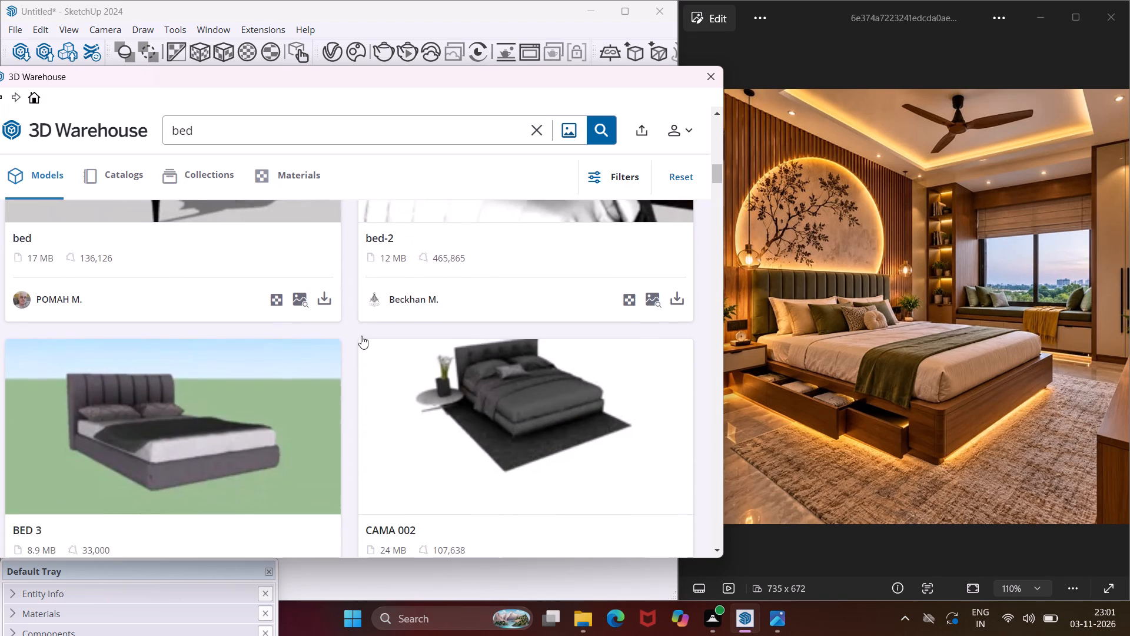
pyautogui.scroll(-1, 361, 336)
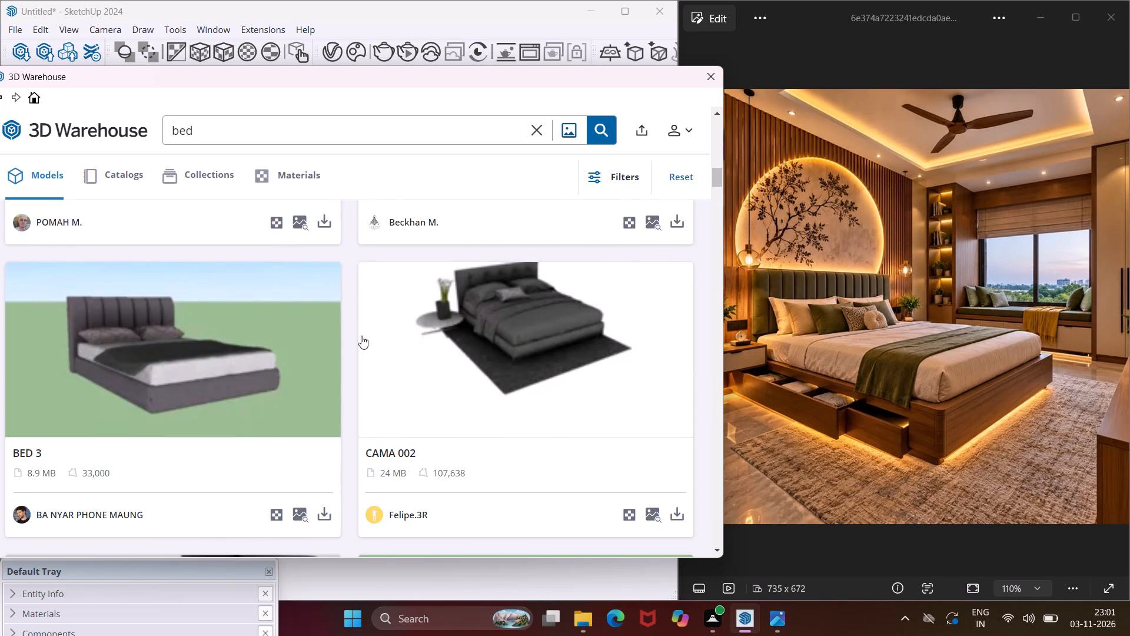
pyautogui.scroll(-1, 361, 336)
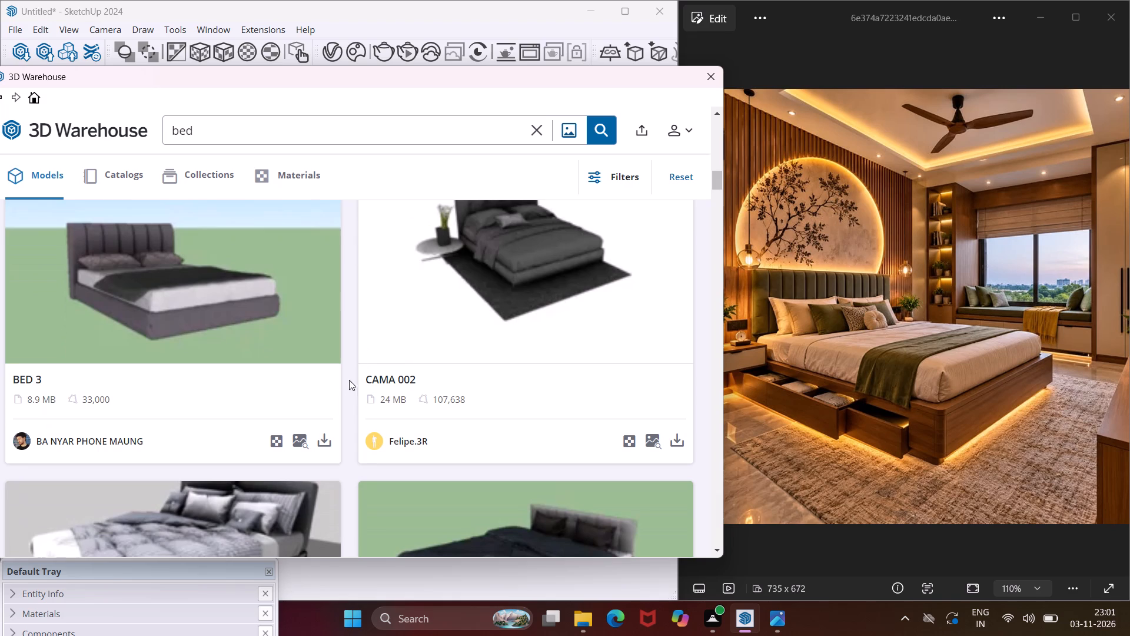
pyautogui.click(328, 439)
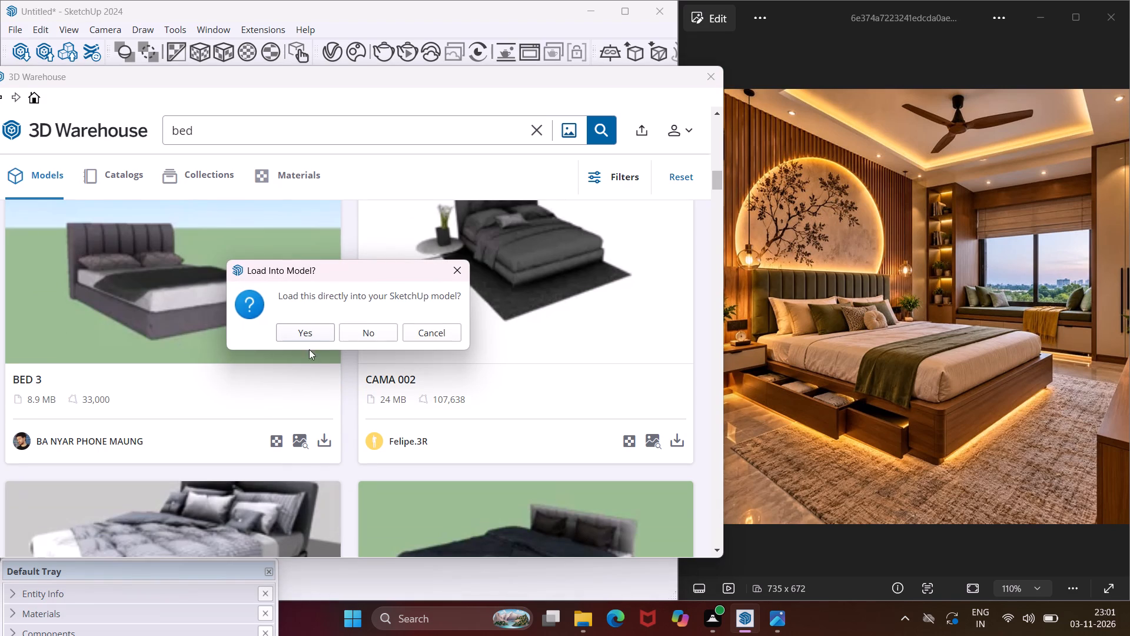
pyautogui.click(313, 334)
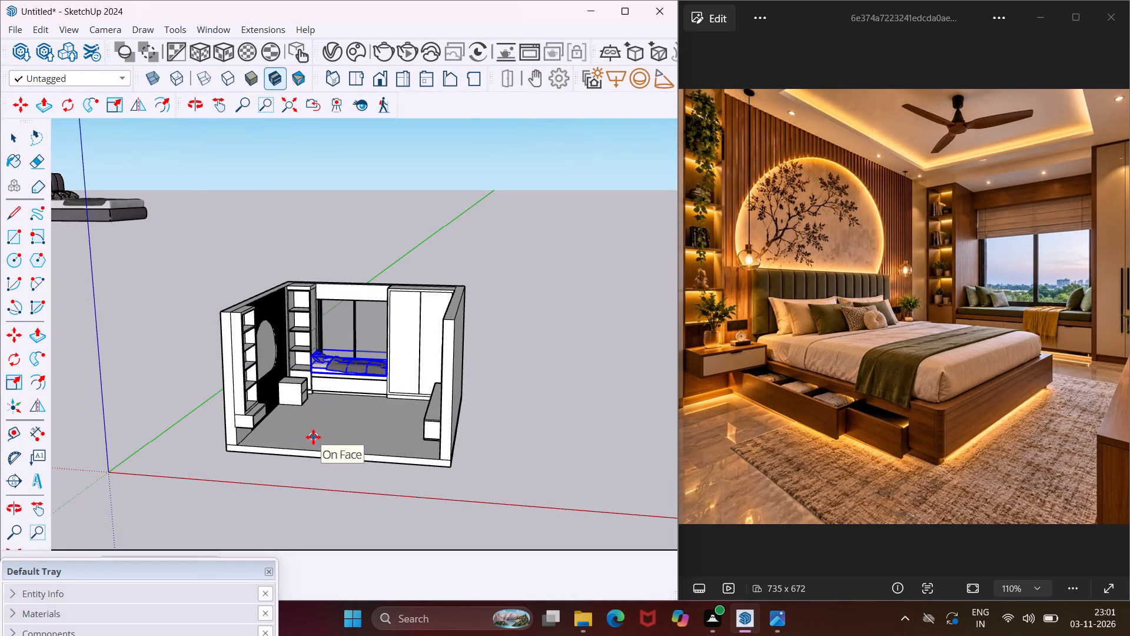
pyautogui.scroll(-7, 344, 418)
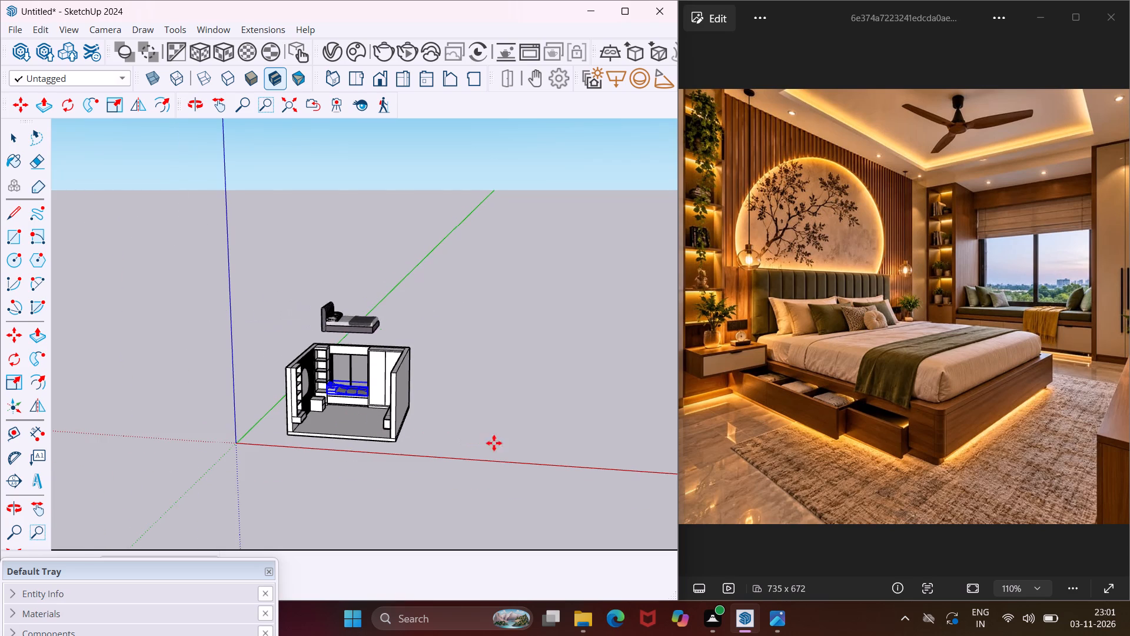
pyautogui.click(587, 457)
# Move the main bed by its bottom corner at the headboard end from the open ground over to the room's open front.
pyautogui.scroll(11, 457, 348)
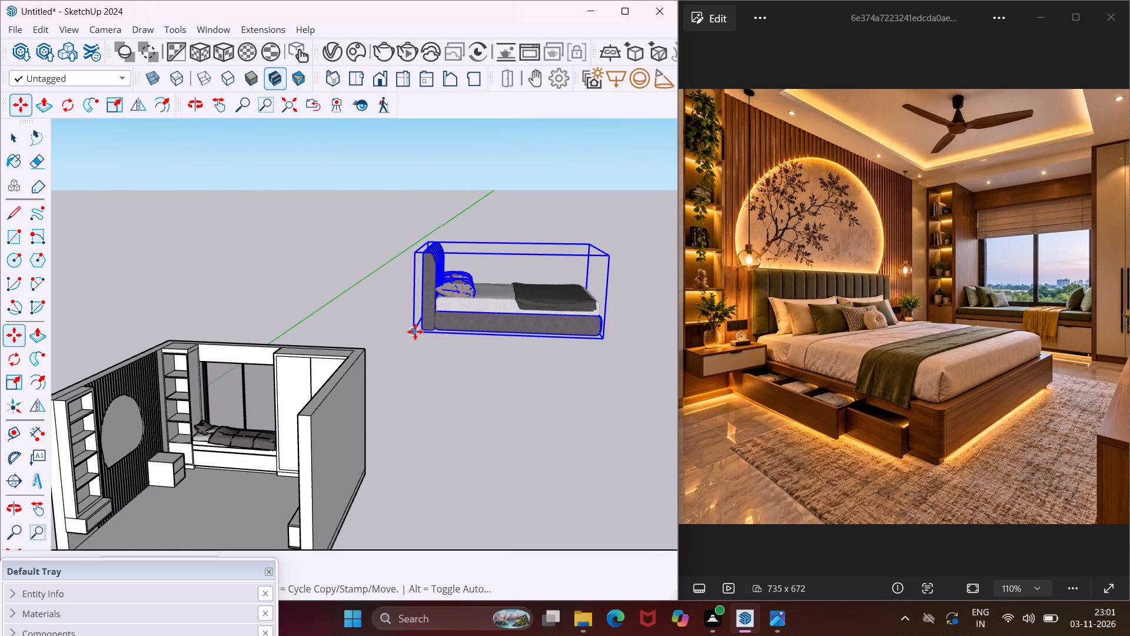
pyautogui.scroll(6, 418, 333)
pyautogui.click(425, 325)
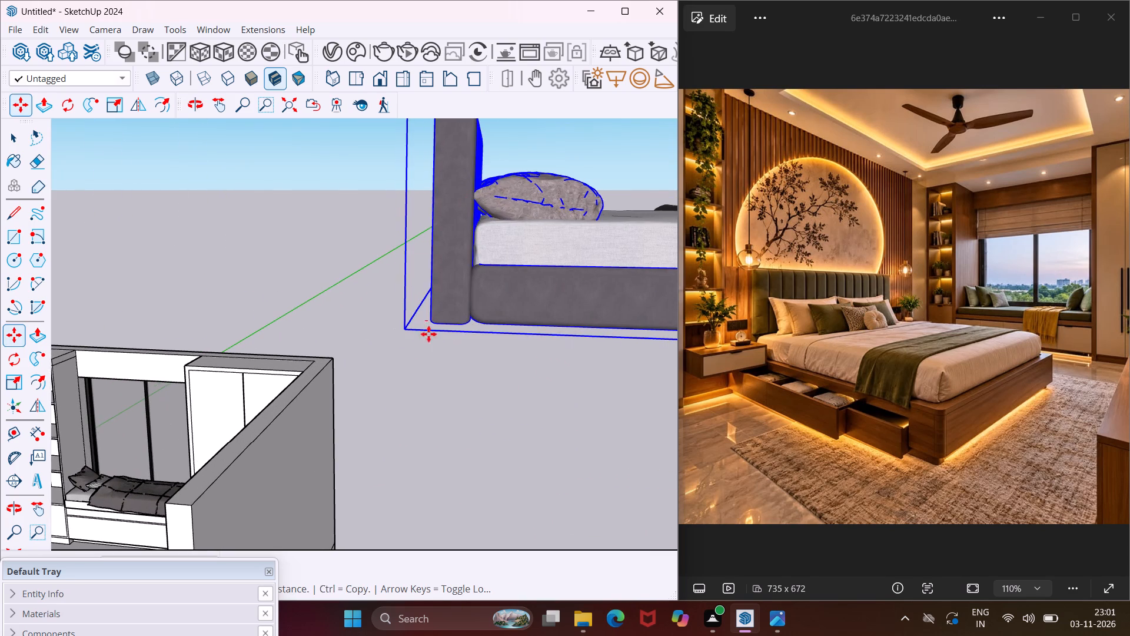
pyautogui.scroll(-20, 428, 360)
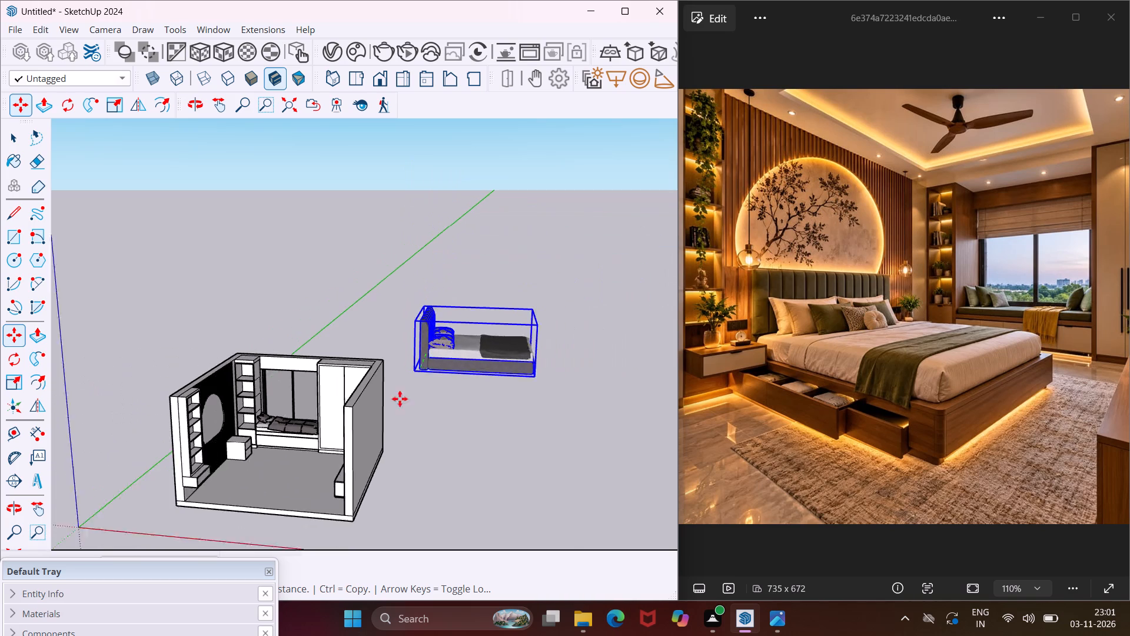
pyautogui.moveTo(273, 434); pyautogui.dragTo(212, 499, button='middle')
pyautogui.scroll(7, 239, 452)
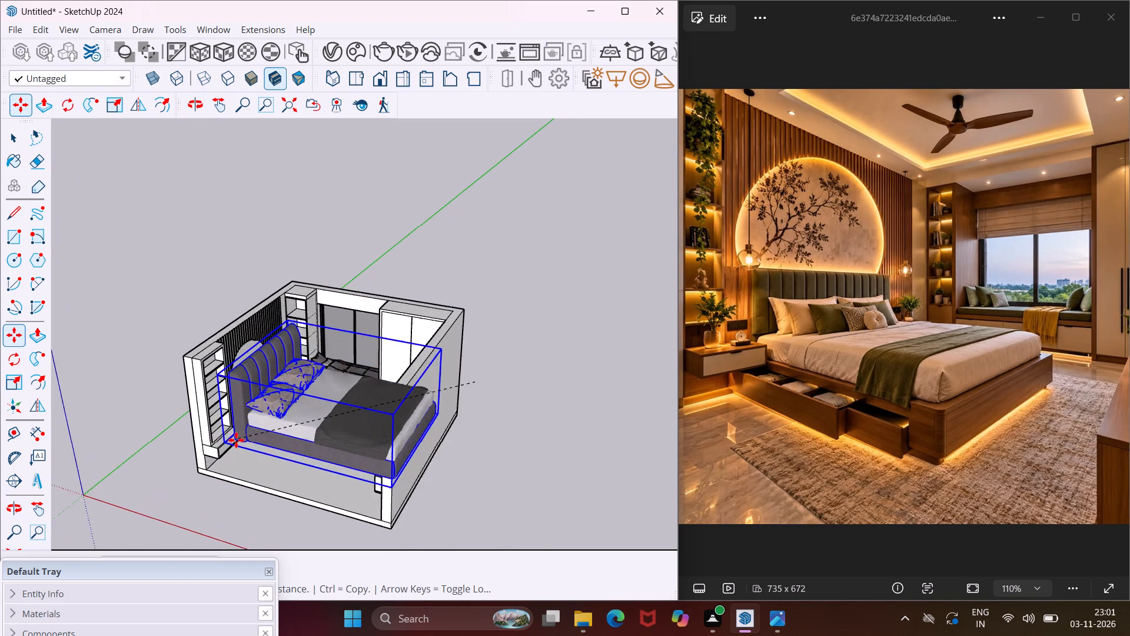
pyautogui.scroll(4, 237, 434)
pyautogui.moveTo(250, 424); pyautogui.dragTo(184, 505, button='middle')
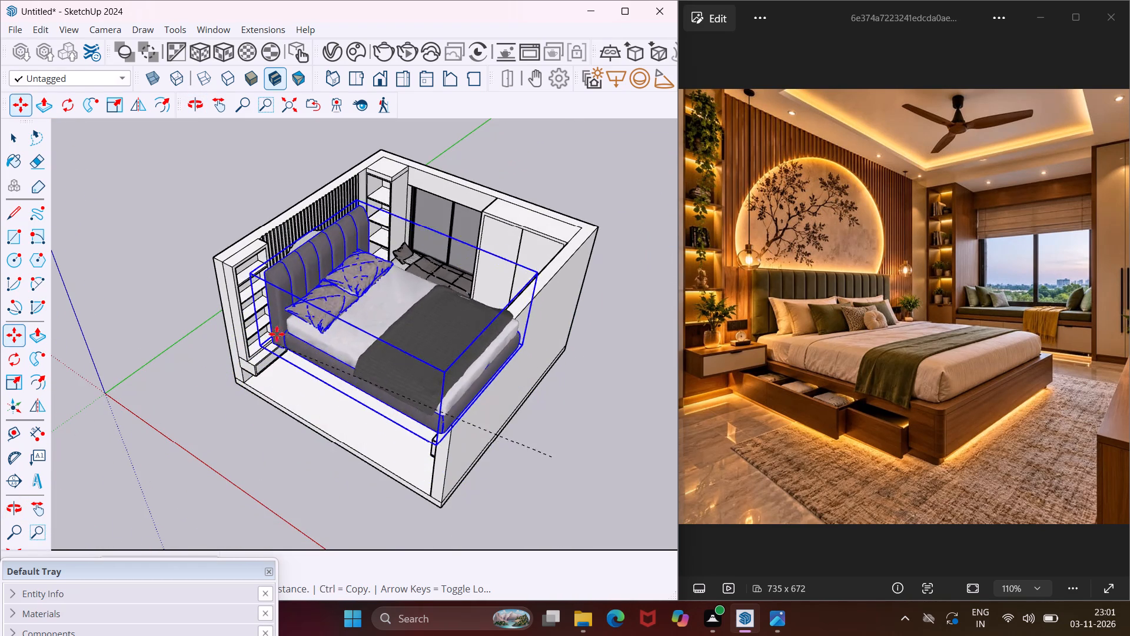
pyautogui.scroll(9, 281, 322)
pyautogui.moveTo(282, 320); pyautogui.dragTo(324, 243, button='middle')
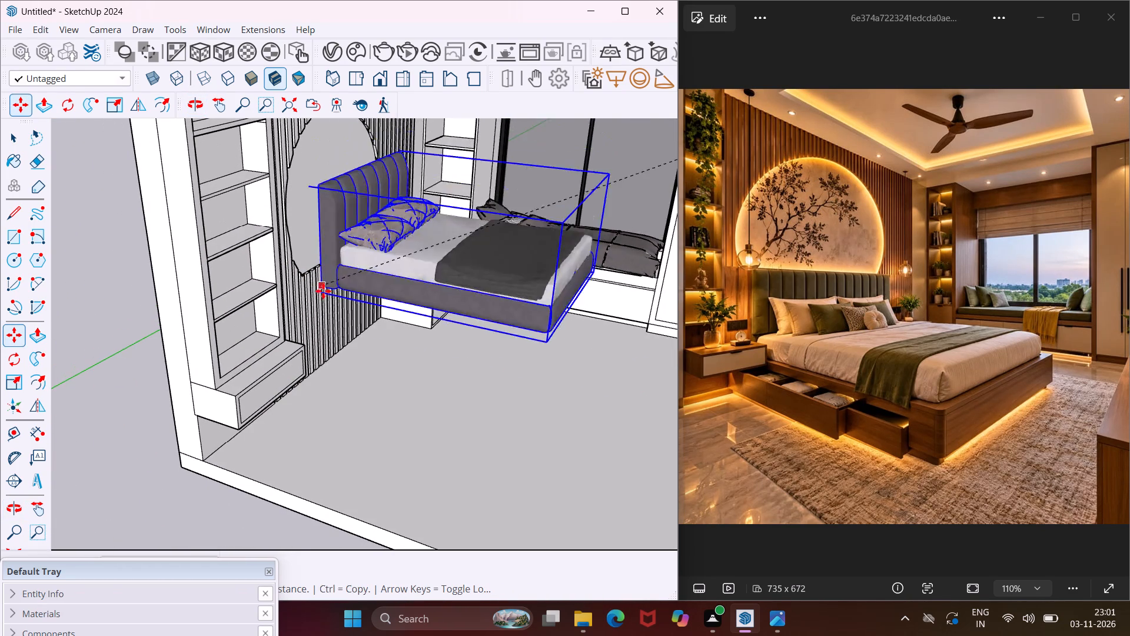
pyautogui.scroll(5, 328, 338)
pyautogui.moveTo(324, 365); pyautogui.dragTo(381, 225, button='middle')
pyautogui.scroll(-11, 381, 224)
pyautogui.moveTo(359, 284); pyautogui.dragTo(357, 332, button='middle')
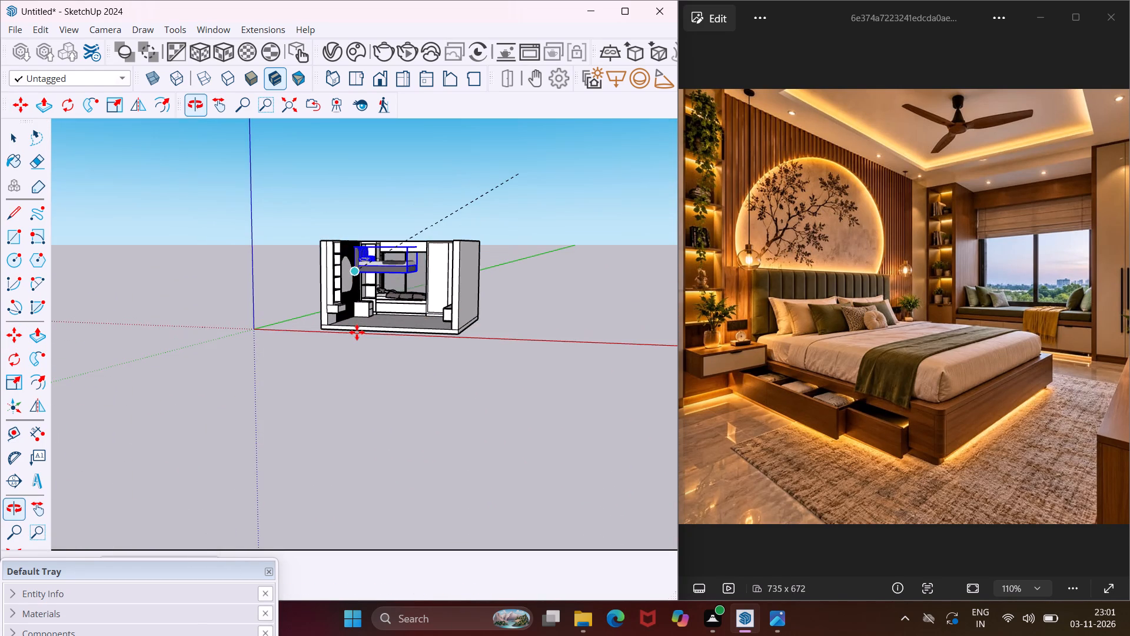
pyautogui.scroll(13, 357, 332)
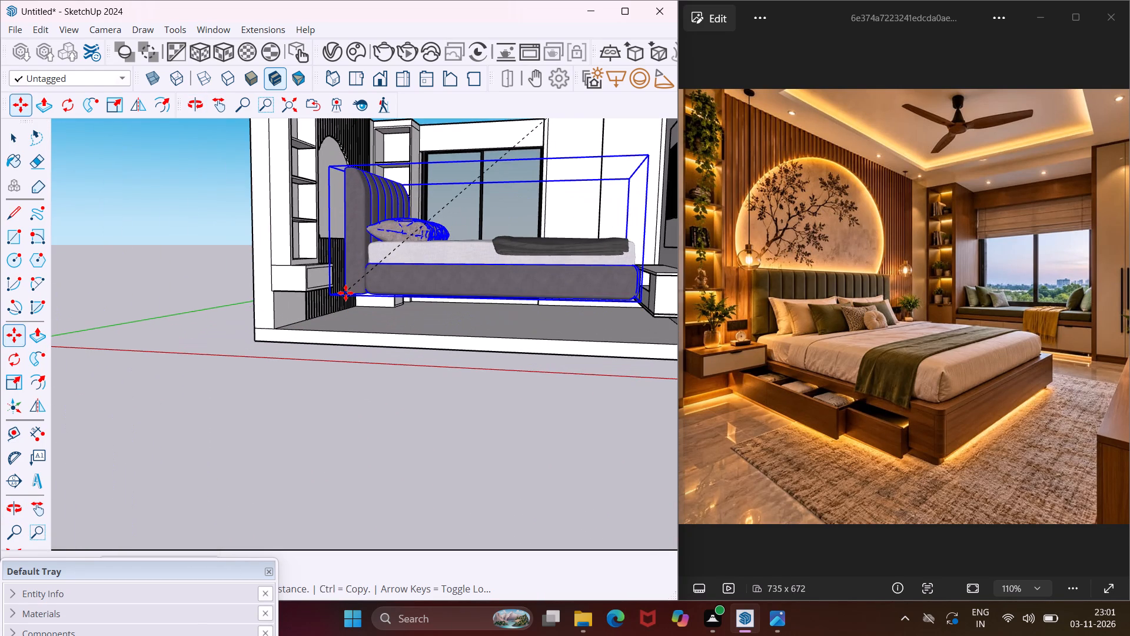
pyautogui.middleClick(345, 293)
pyautogui.scroll(2, 345, 293)
pyautogui.click(343, 304)
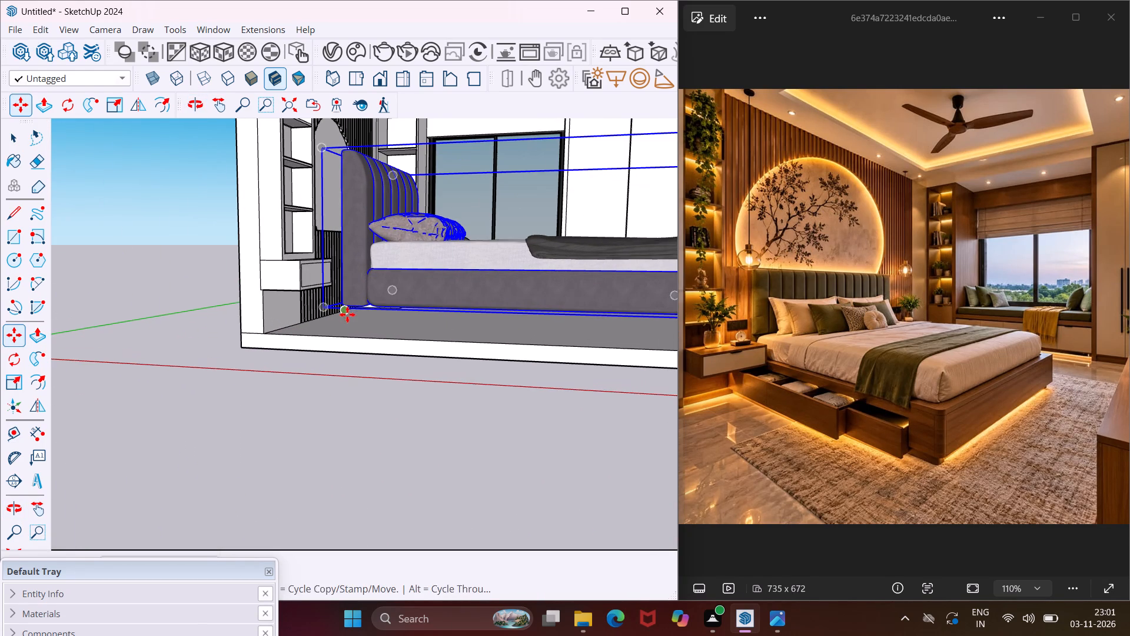
# Move the main bed by its rear bottom corner onto the room floor, with the headboard against the slatted wall beside the bedside table.
pyautogui.moveTo(347, 315); pyautogui.dragTo(136, 450, button='middle')
pyautogui.moveTo(190, 402); pyautogui.dragTo(0, 469, button='middle')
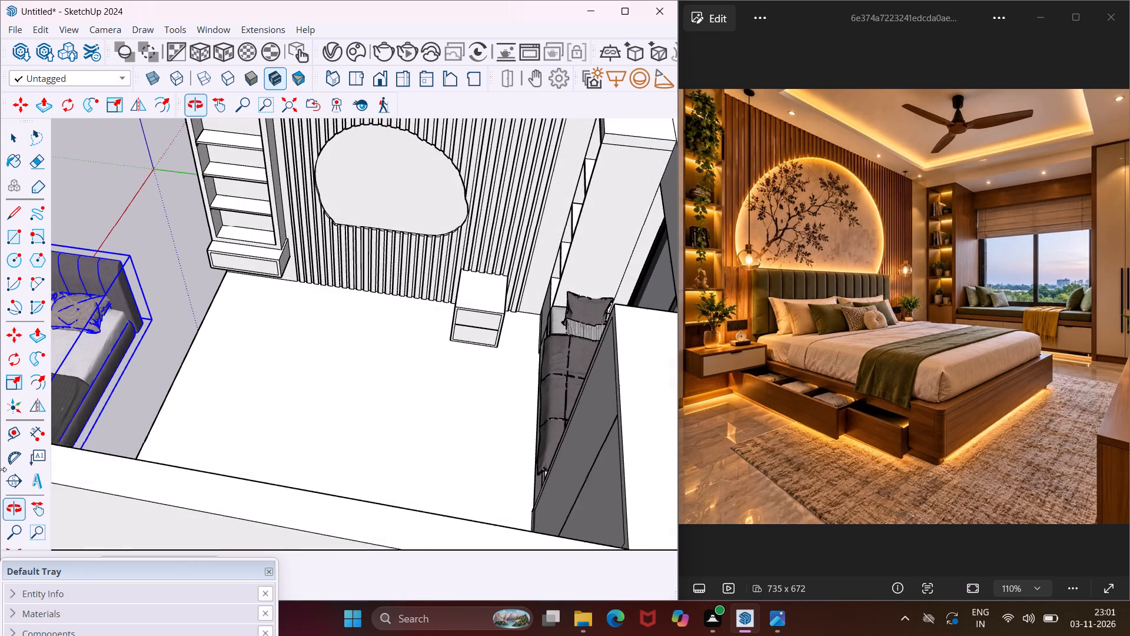
pyautogui.scroll(7, 171, 345)
pyautogui.click(137, 322)
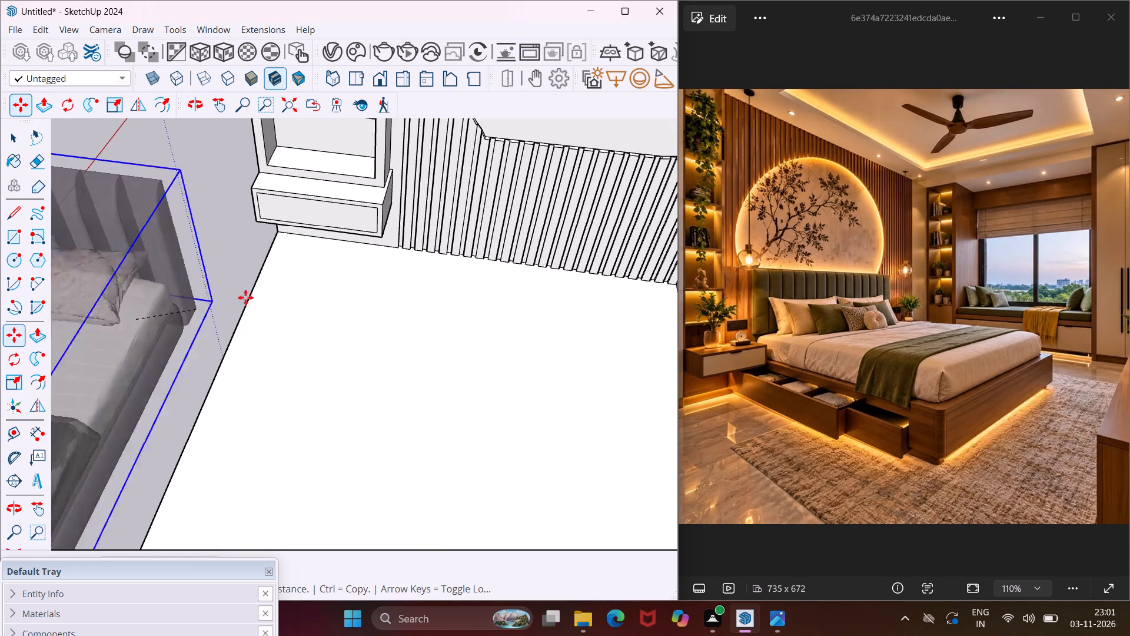
pyautogui.scroll(-6, 433, 269)
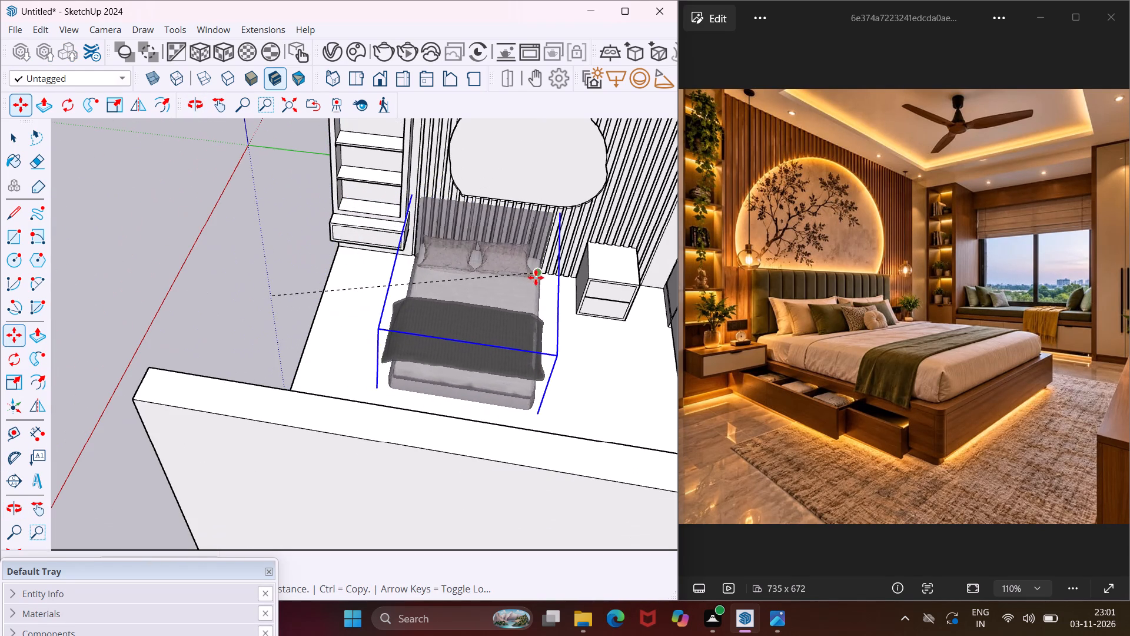
pyautogui.click(563, 280)
# Scale the main bed along the green axis from its shelf-unit side to a width of 6'.
pyautogui.moveTo(460, 304); pyautogui.dragTo(502, 304, button='middle')
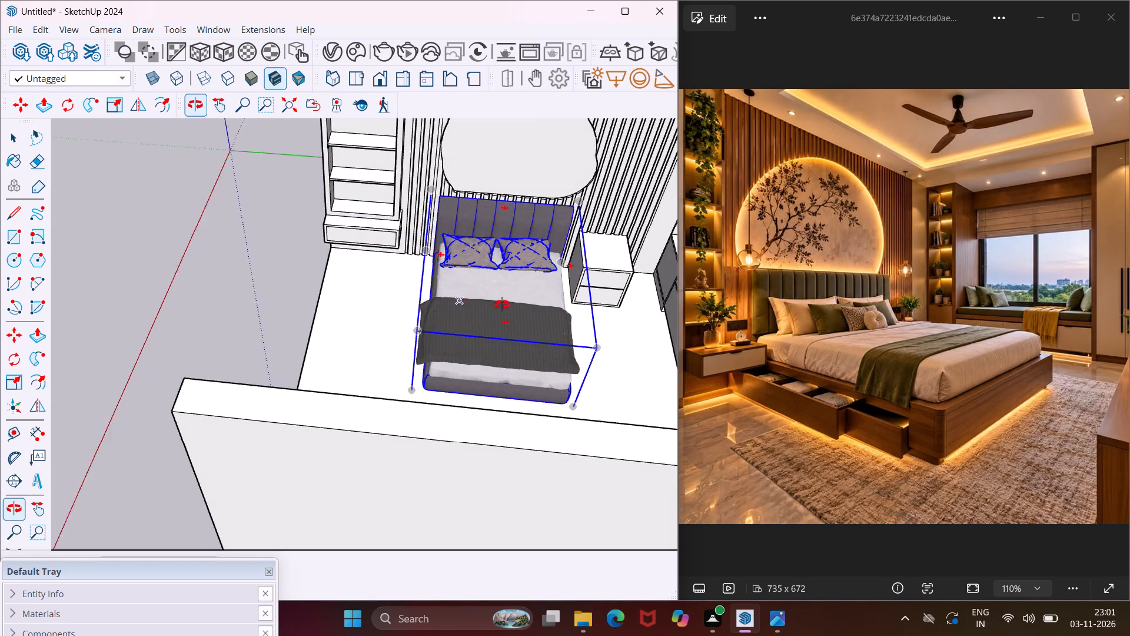
pyautogui.moveTo(502, 304); pyautogui.dragTo(701, 243, button='middle')
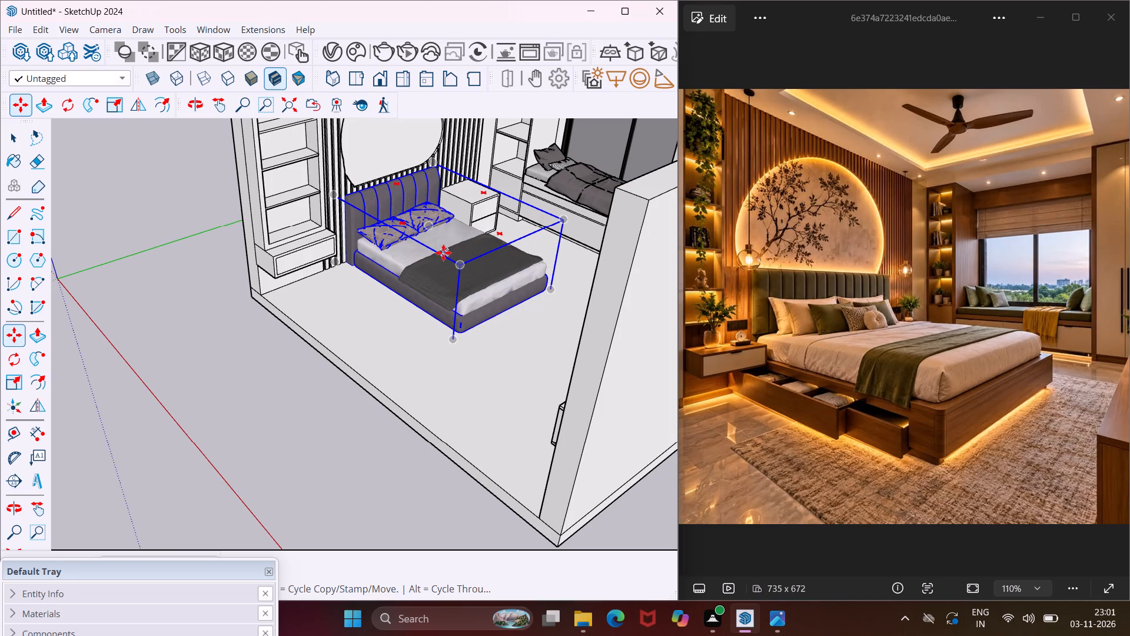
pyautogui.moveTo(408, 286); pyautogui.dragTo(448, 289, button='middle')
pyautogui.scroll(-4, 448, 289)
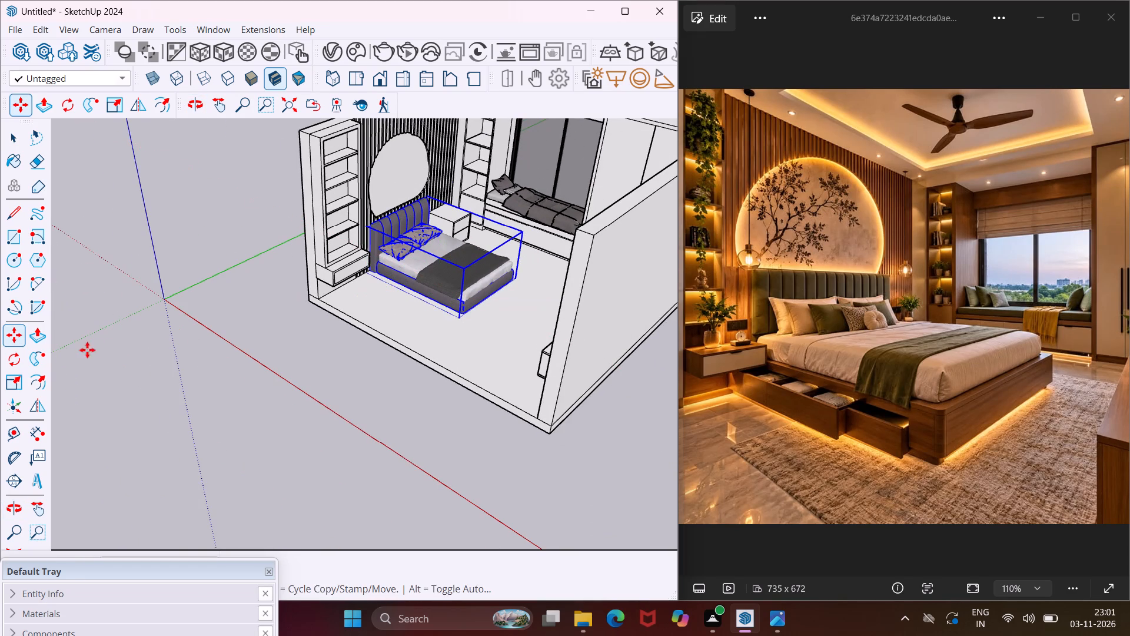
pyautogui.click(15, 393)
pyautogui.scroll(-1, 363, 257)
pyautogui.moveTo(363, 257); pyautogui.dragTo(188, 344, button='middle')
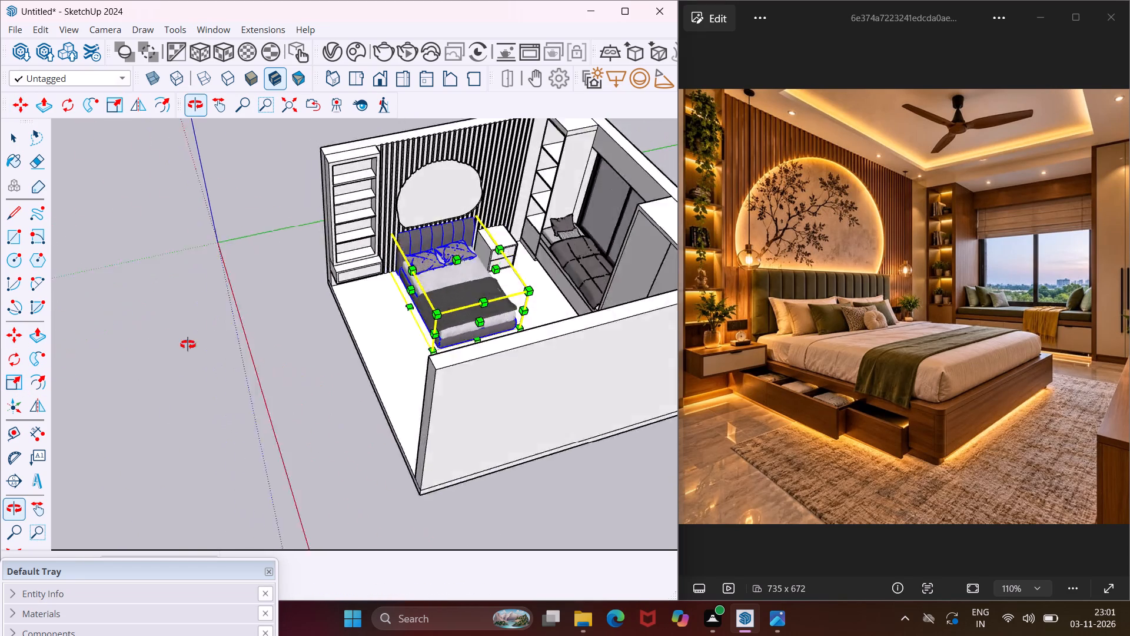
pyautogui.moveTo(188, 344); pyautogui.dragTo(147, 370, button='middle')
pyautogui.scroll(9, 396, 311)
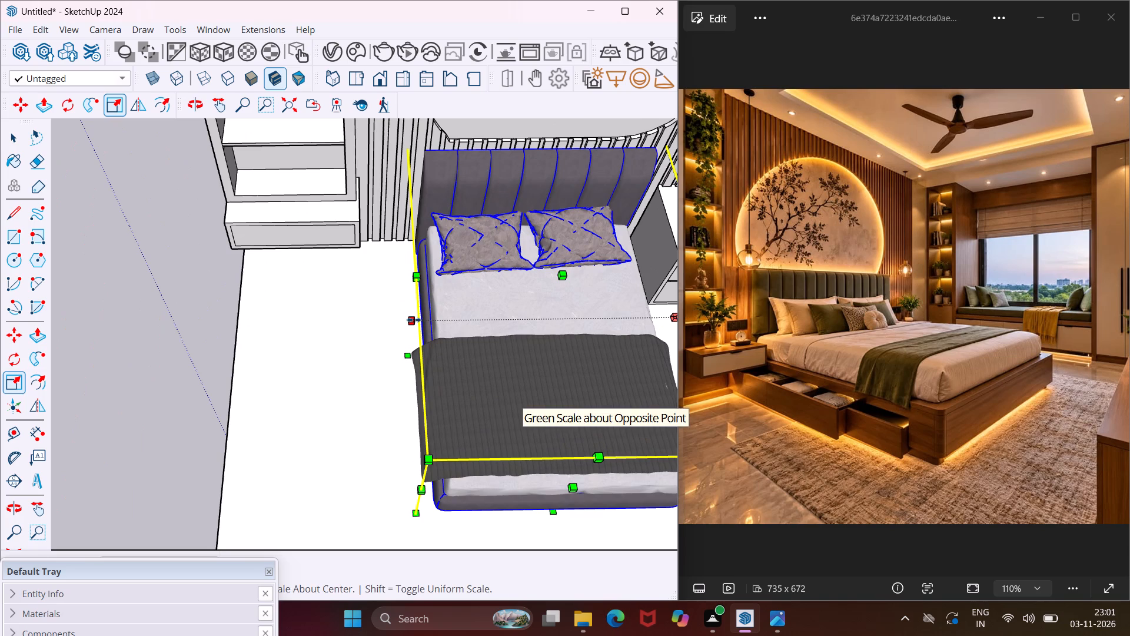
pyautogui.click(414, 320)
pyautogui.write("6'")
pyautogui.press('Return')
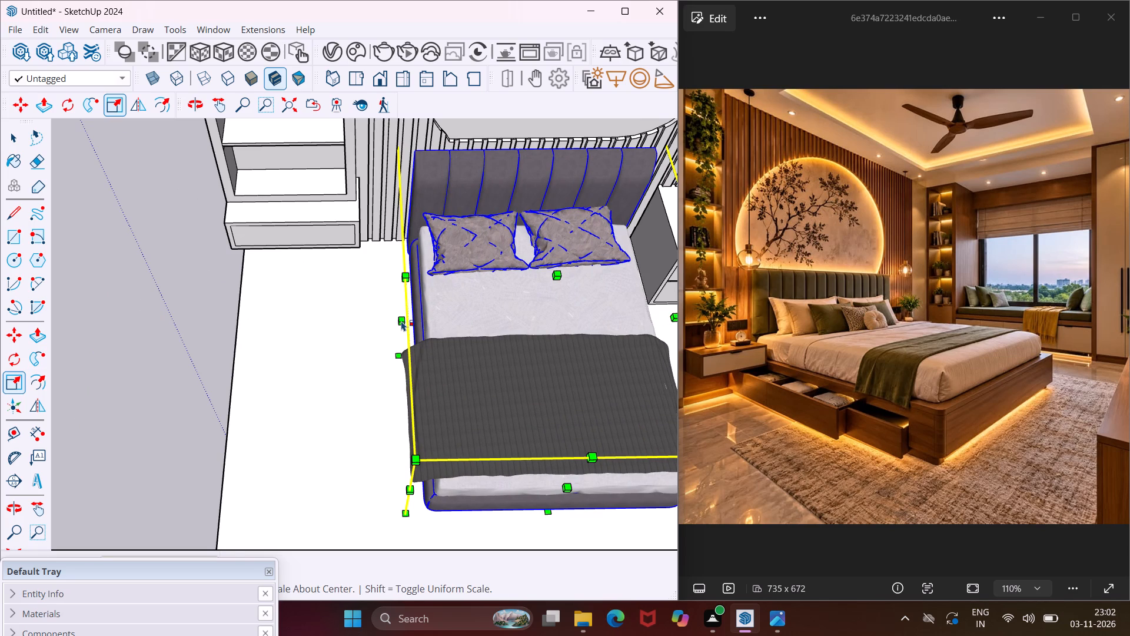
# Move the main bed a short distance along the slatted wall, away from the bedside table and towards the open shelf unit.
pyautogui.scroll(-4, 401, 321)
pyautogui.moveTo(400, 321); pyautogui.dragTo(449, 274, button='middle')
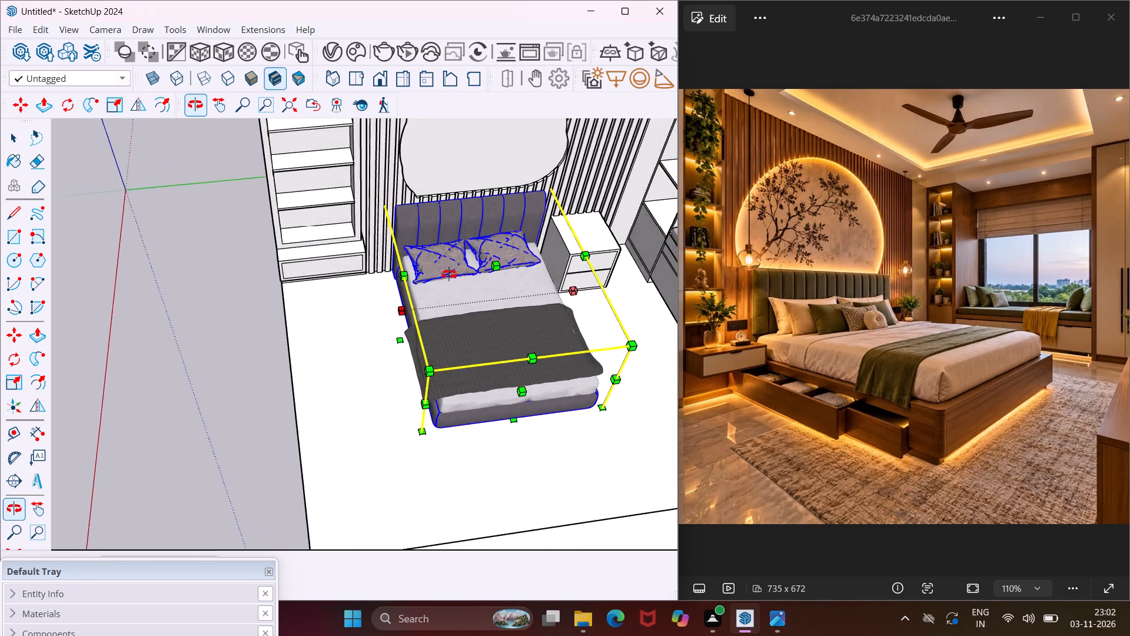
pyautogui.moveTo(449, 274); pyautogui.dragTo(549, 238, button='middle')
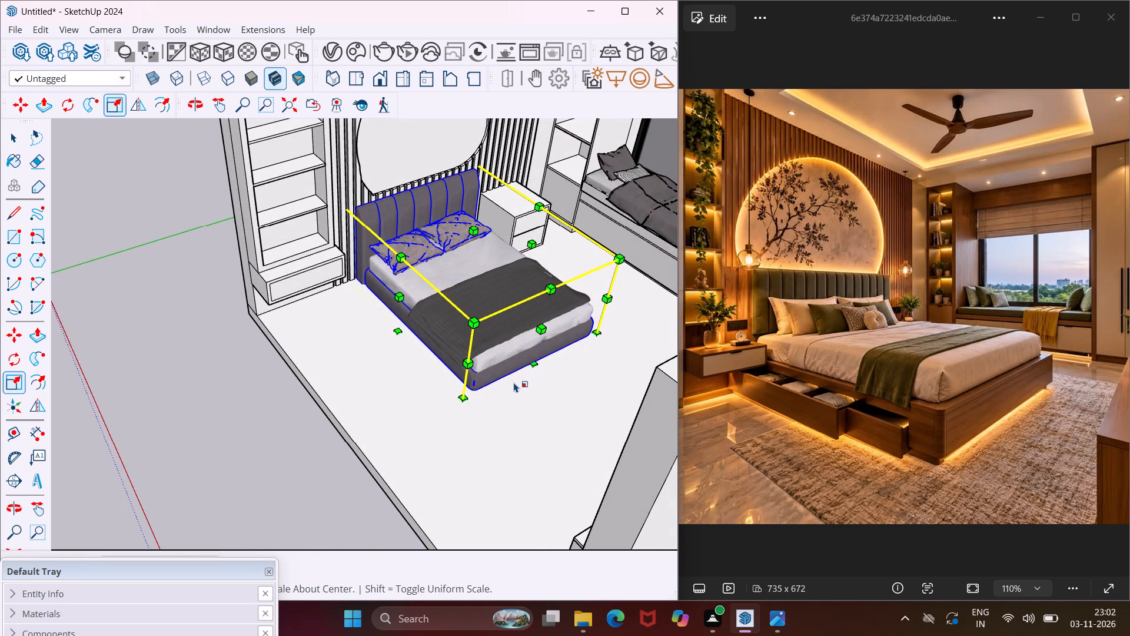
pyautogui.press('m')
pyautogui.click(569, 400)
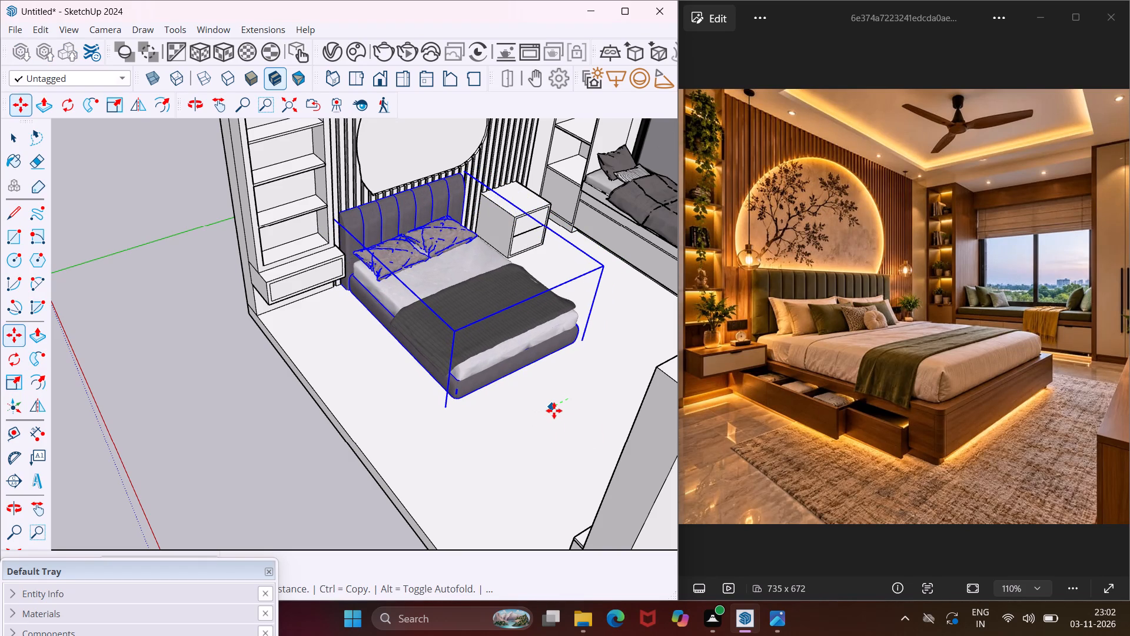
pyautogui.click(554, 410)
# Scale the main bed slightly taller from its top along the blue axis, keeping its base on the floor.
pyautogui.moveTo(474, 440); pyautogui.dragTo(581, 327, button='middle')
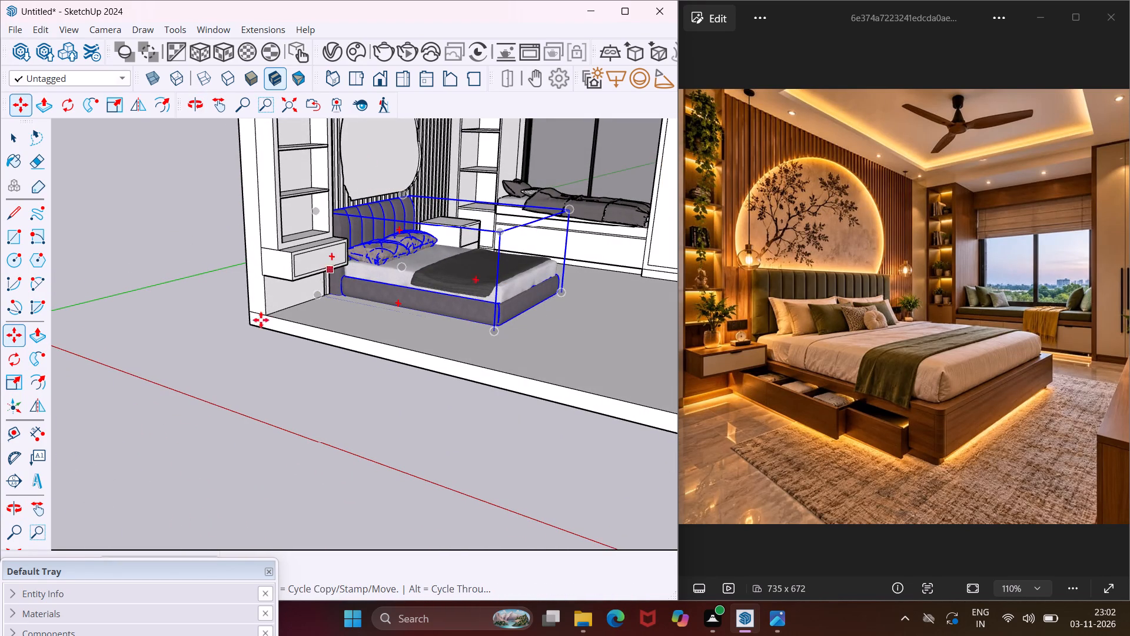
pyautogui.click(22, 380)
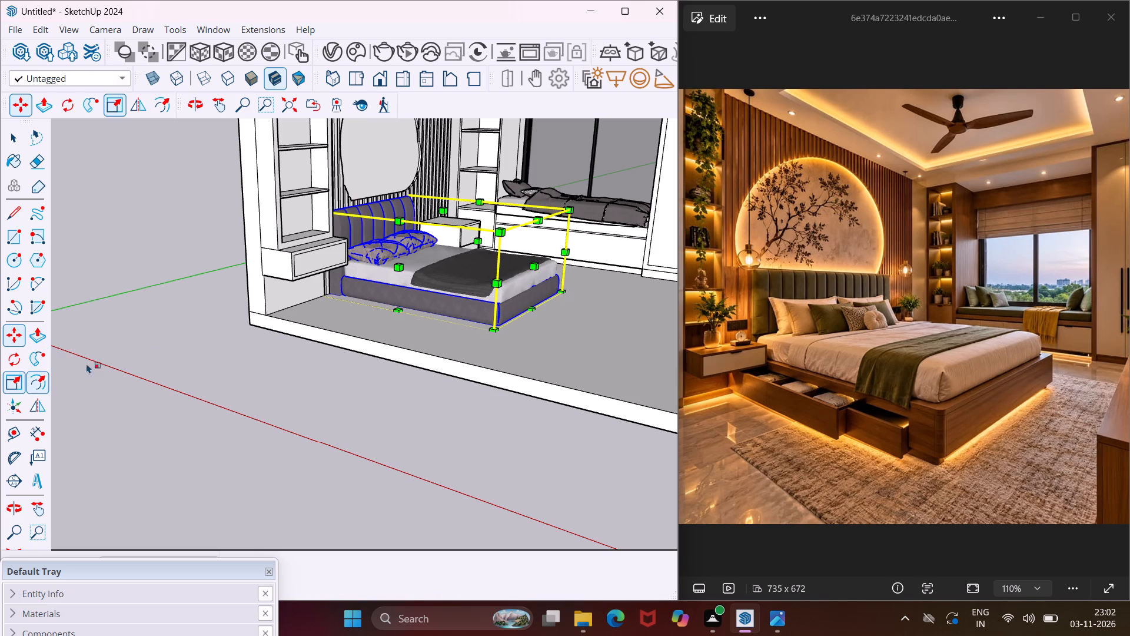
pyautogui.click(441, 213)
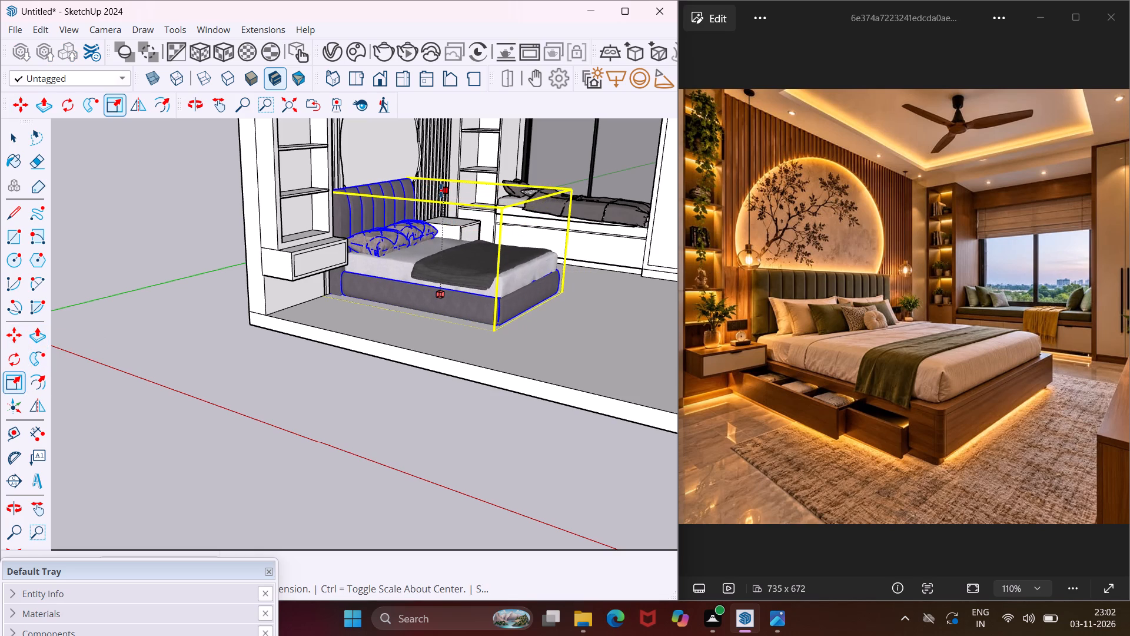
pyautogui.click(441, 190)
# Move the main bed a short distance along the slatted wall towards the bedside table.
pyautogui.moveTo(440, 193); pyautogui.dragTo(287, 292, button='middle')
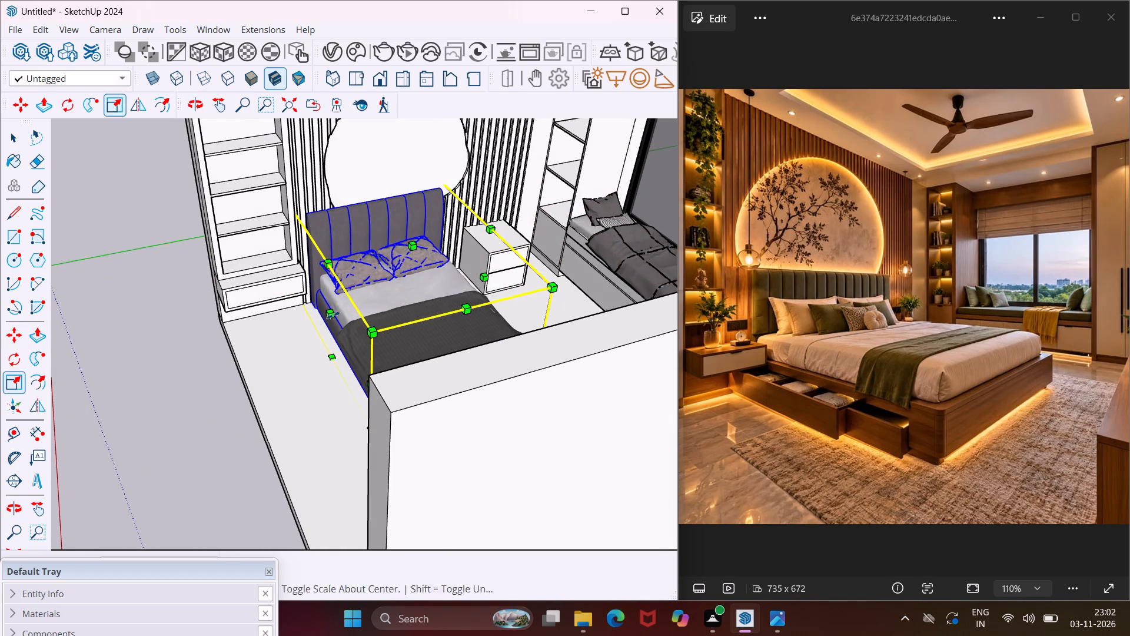
pyautogui.moveTo(431, 343); pyautogui.dragTo(432, 397, button='middle')
pyautogui.press('m')
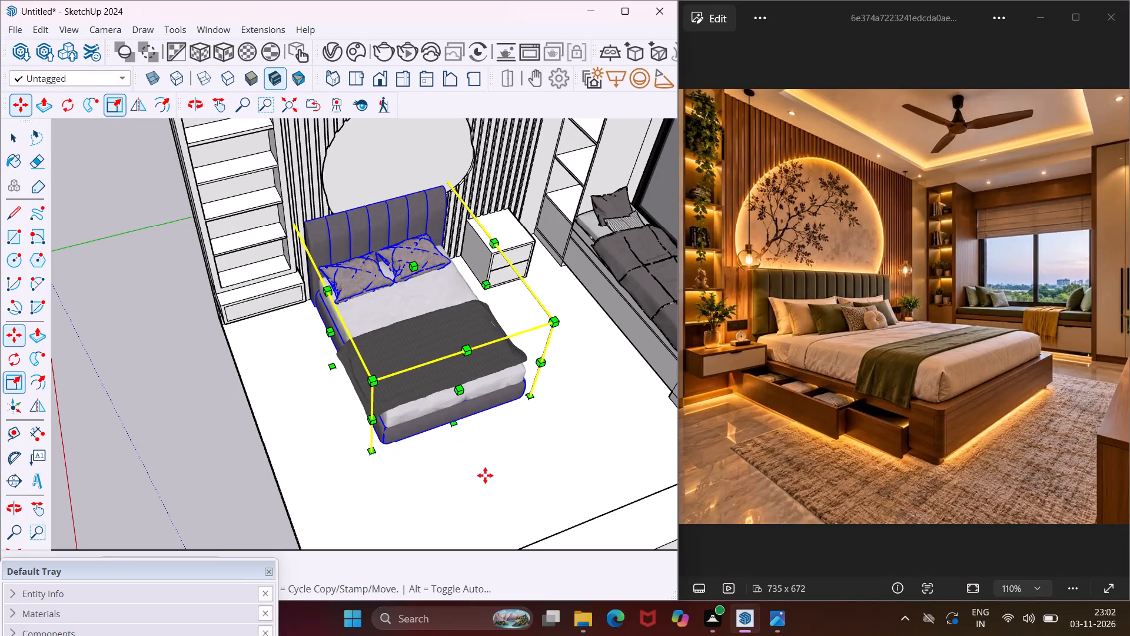
pyautogui.click(478, 475)
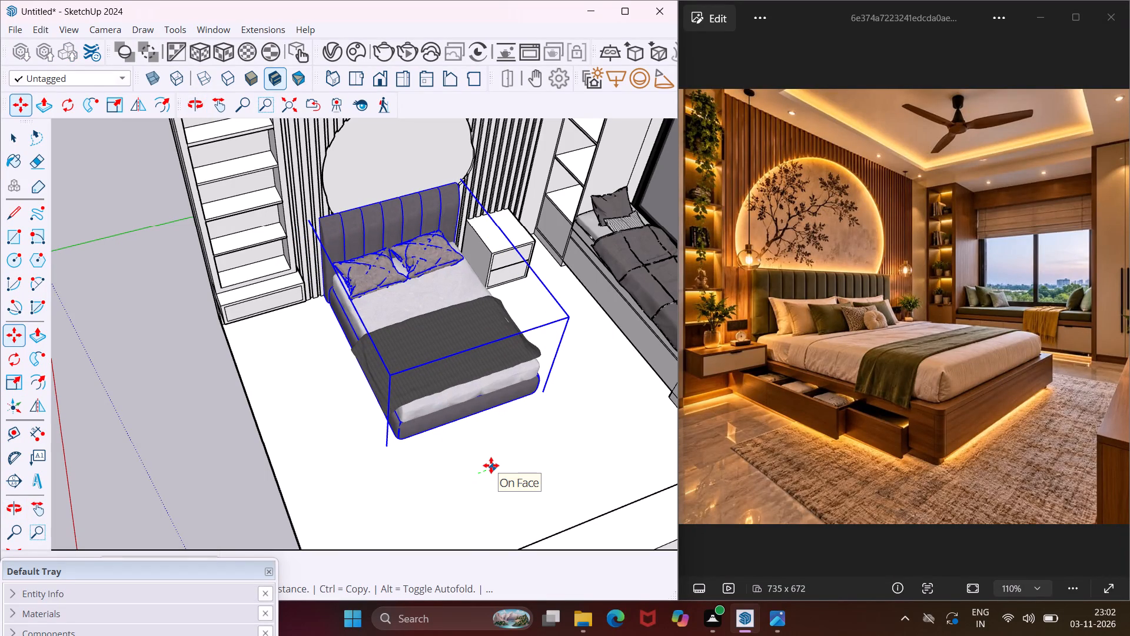
pyautogui.click(491, 465)
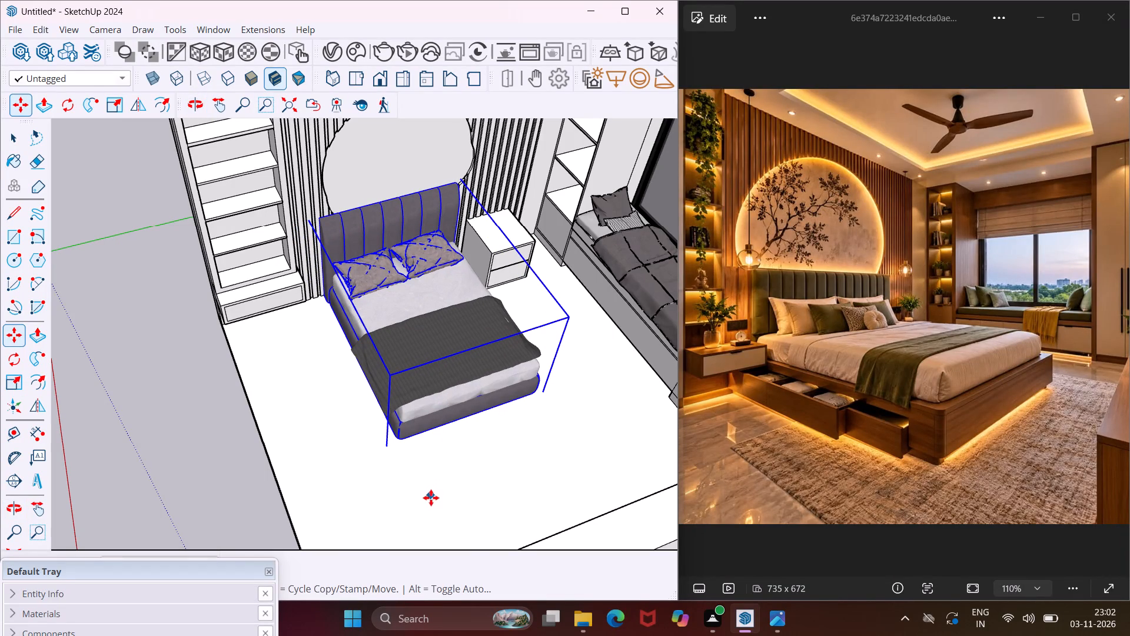
pyautogui.press('Escape')
pyautogui.press('space')
# Push the bedside table's top face down a short distance with Push/Pull, twice in succession.
pyautogui.scroll(7, 494, 228)
pyautogui.moveTo(503, 238); pyautogui.dragTo(610, 105, button='middle')
pyautogui.scroll(1, 510, 238)
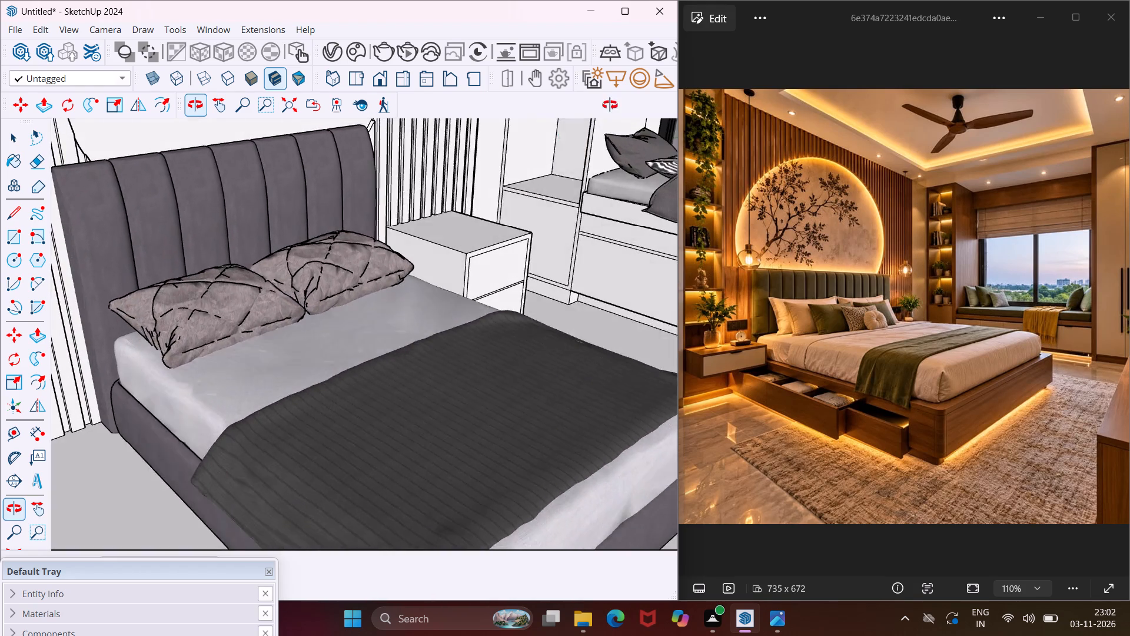
pyautogui.moveTo(610, 105); pyautogui.dragTo(622, 94, button='middle')
pyautogui.scroll(4, 495, 213)
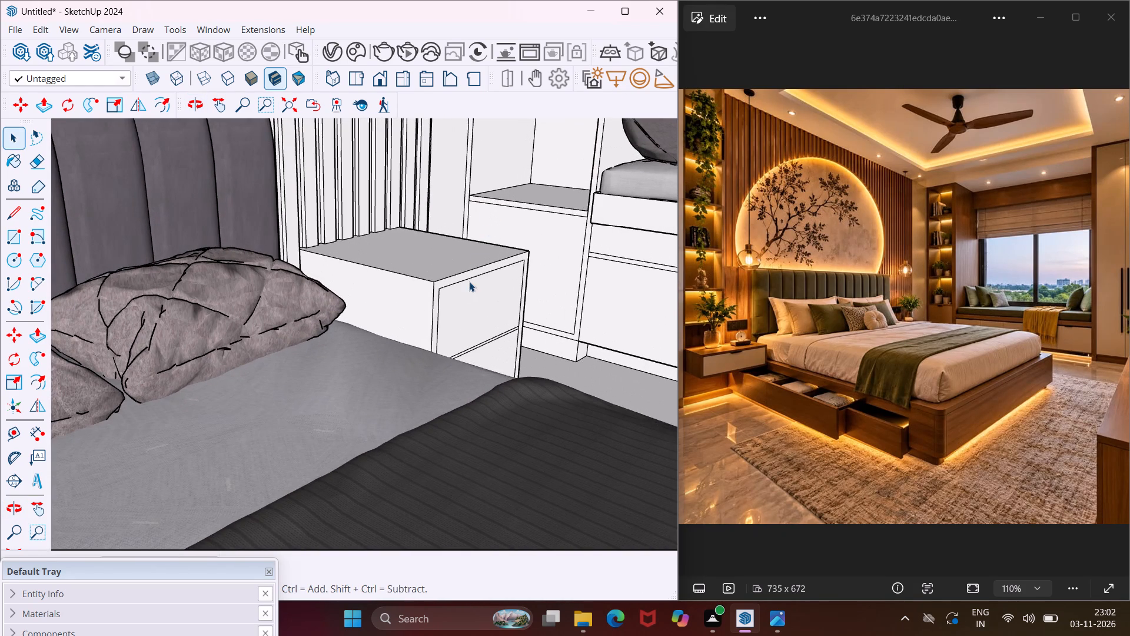
pyautogui.moveTo(452, 267); pyautogui.dragTo(437, 292, button='middle')
pyautogui.click(429, 289)
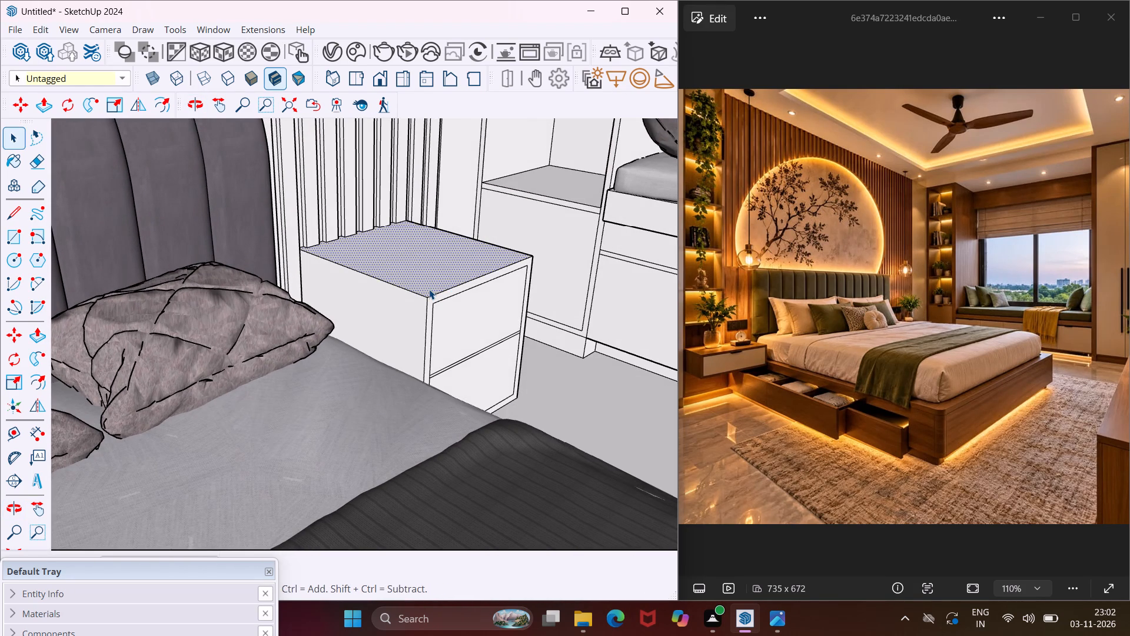
pyautogui.press('p')
pyautogui.click(429, 289)
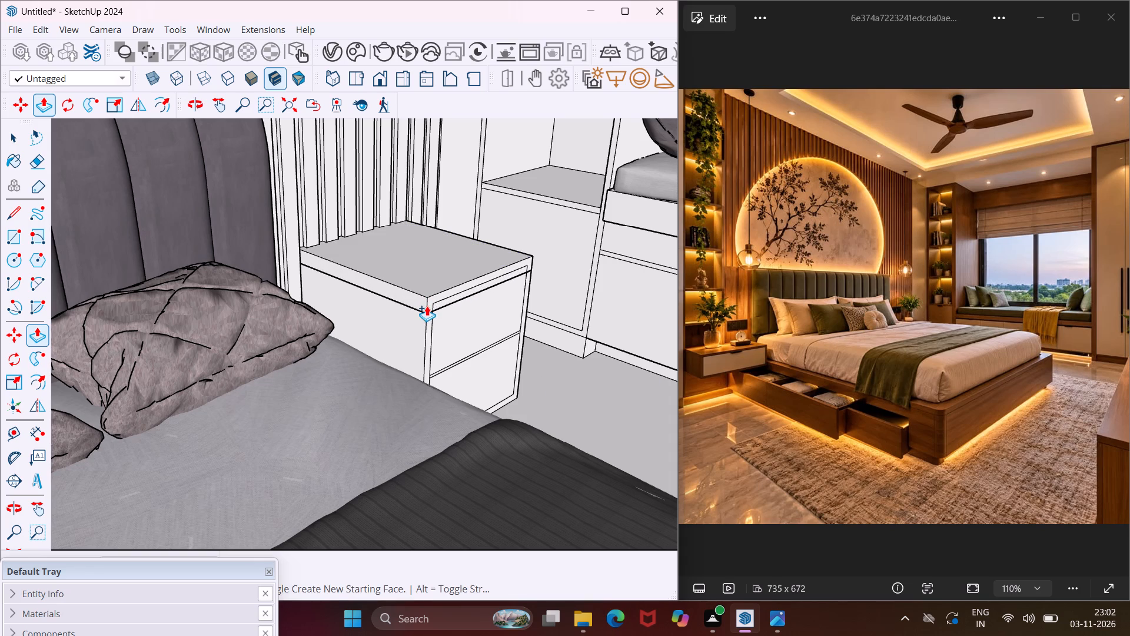
pyautogui.click(427, 306)
pyautogui.scroll(6, 427, 306)
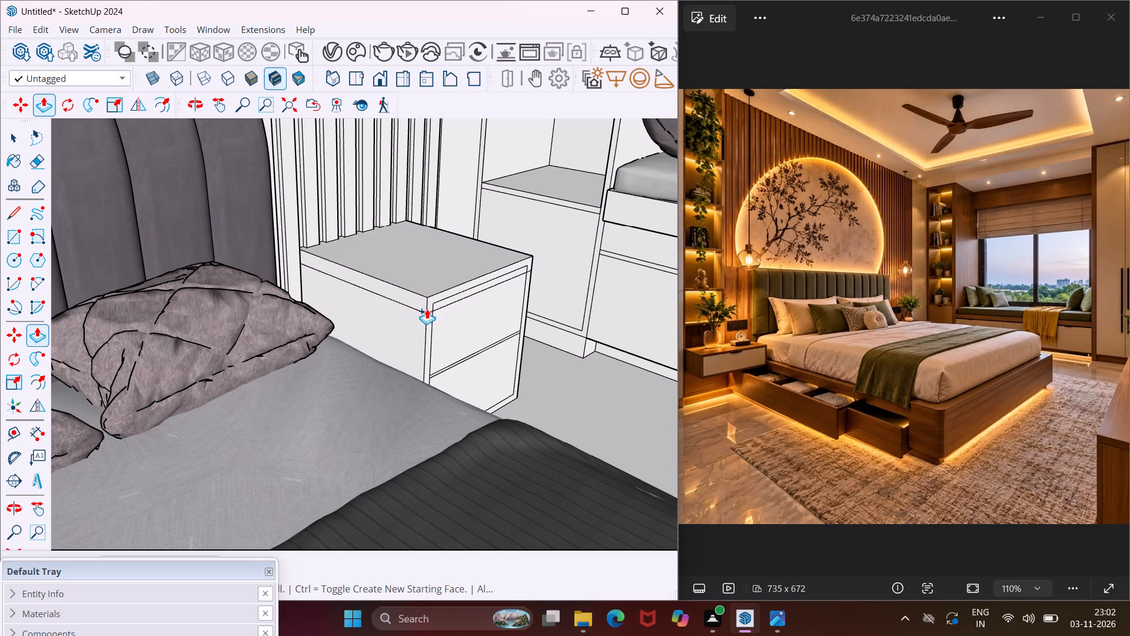
pyautogui.scroll(2, 463, 268)
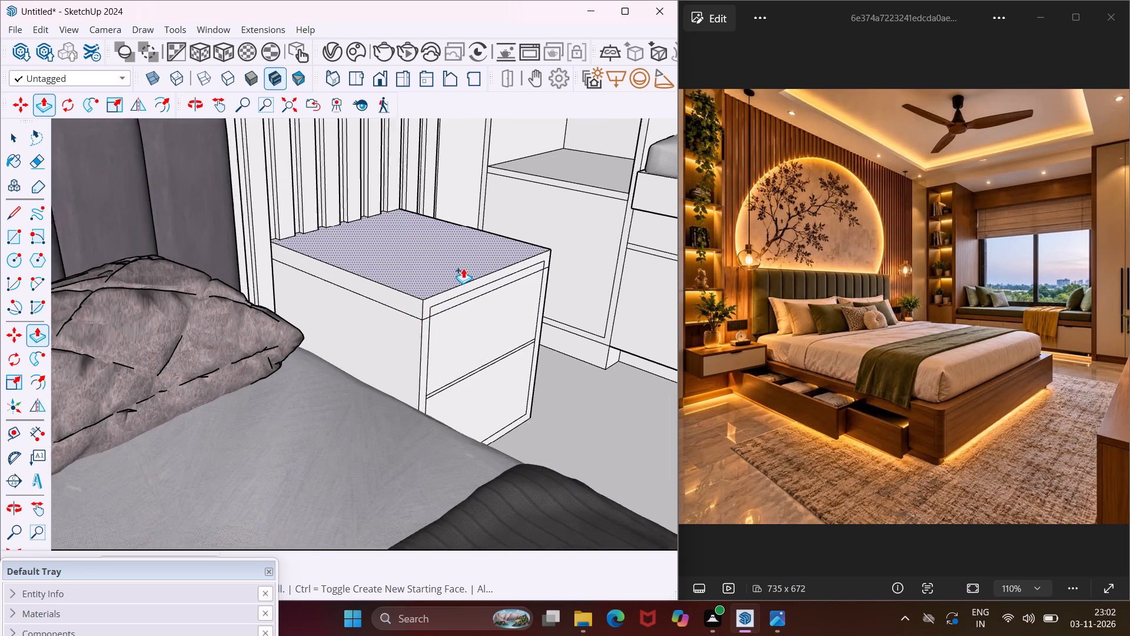
pyautogui.click(451, 271)
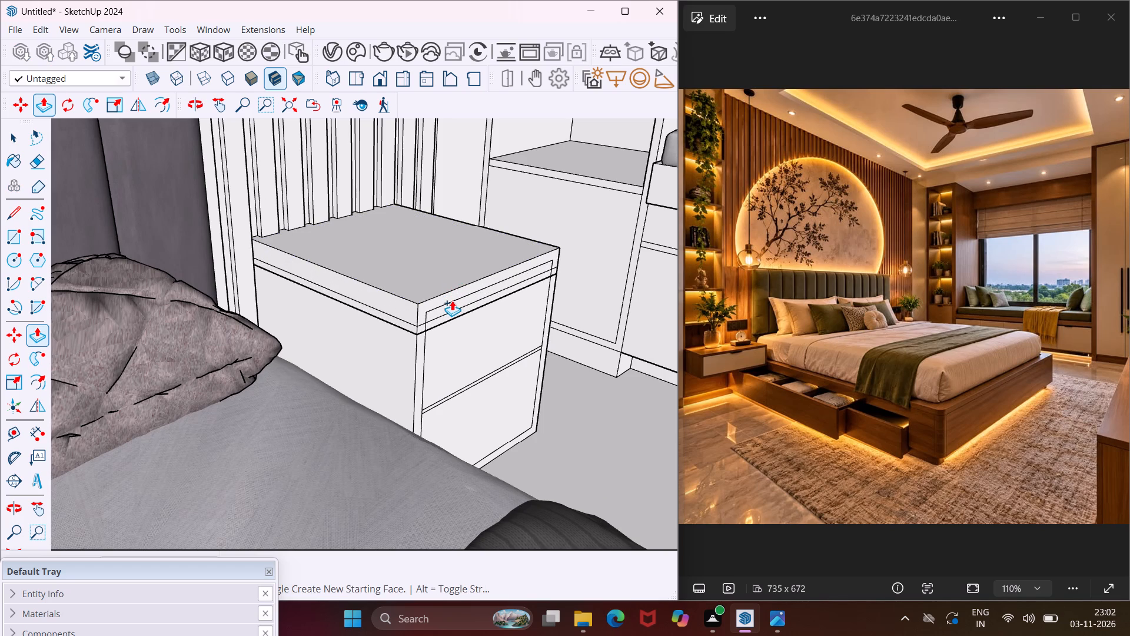
pyautogui.click(452, 300)
pyautogui.press('Escape')
pyautogui.press('space')
# Lower the bedside table's top face further in small Push/Pull steps, bringing it close to the drawer fronts.
pyautogui.click(431, 288)
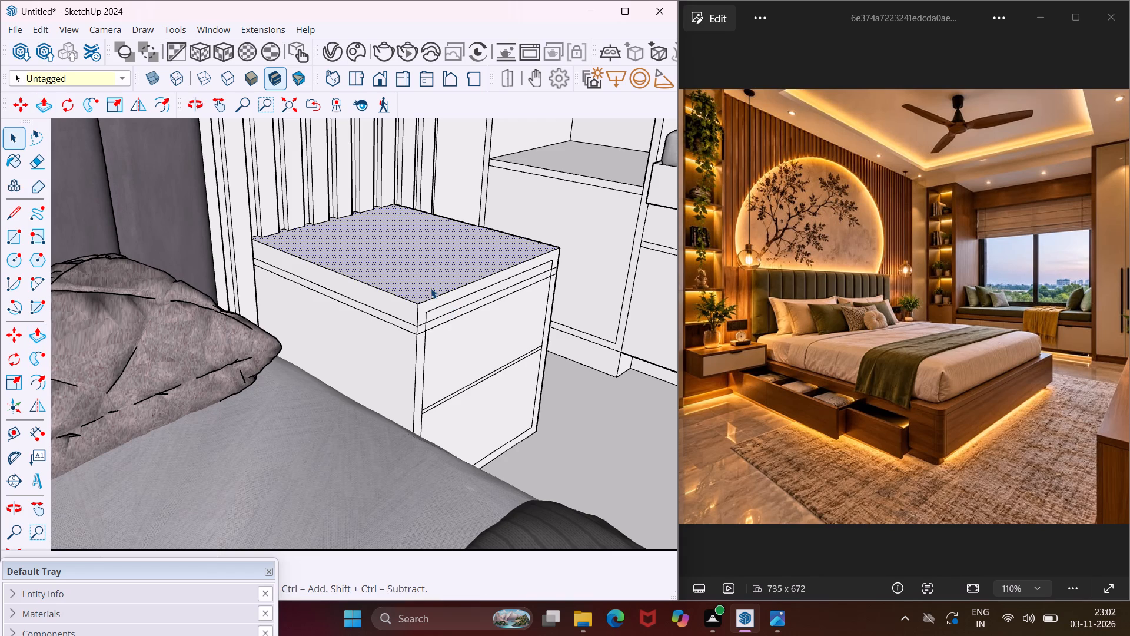
pyautogui.press('p')
pyautogui.click(431, 288)
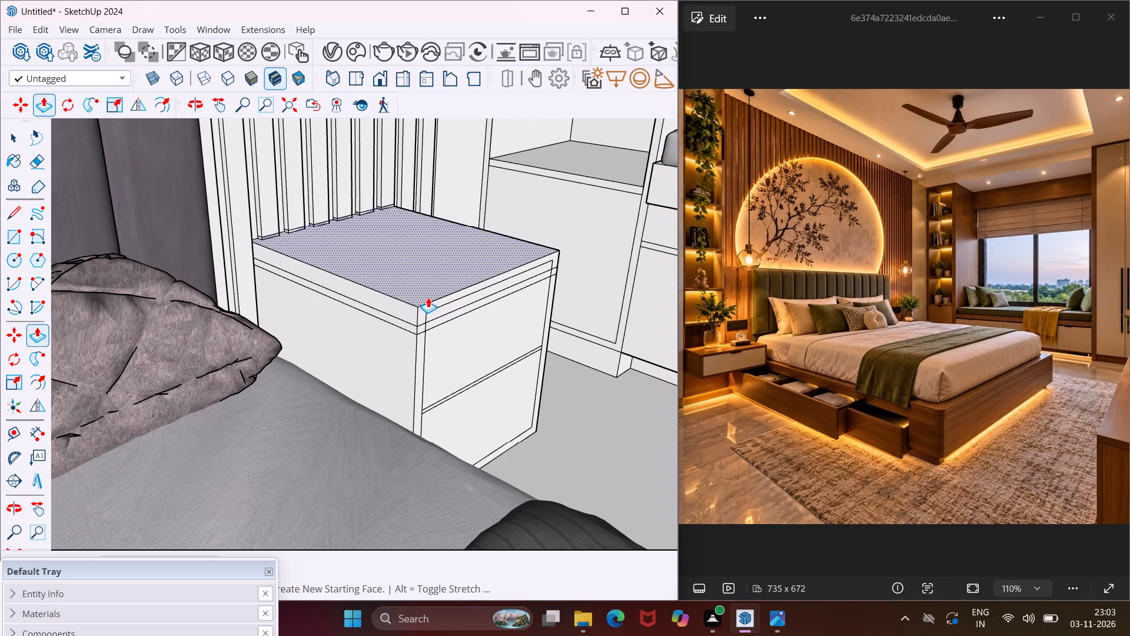
pyautogui.click(427, 309)
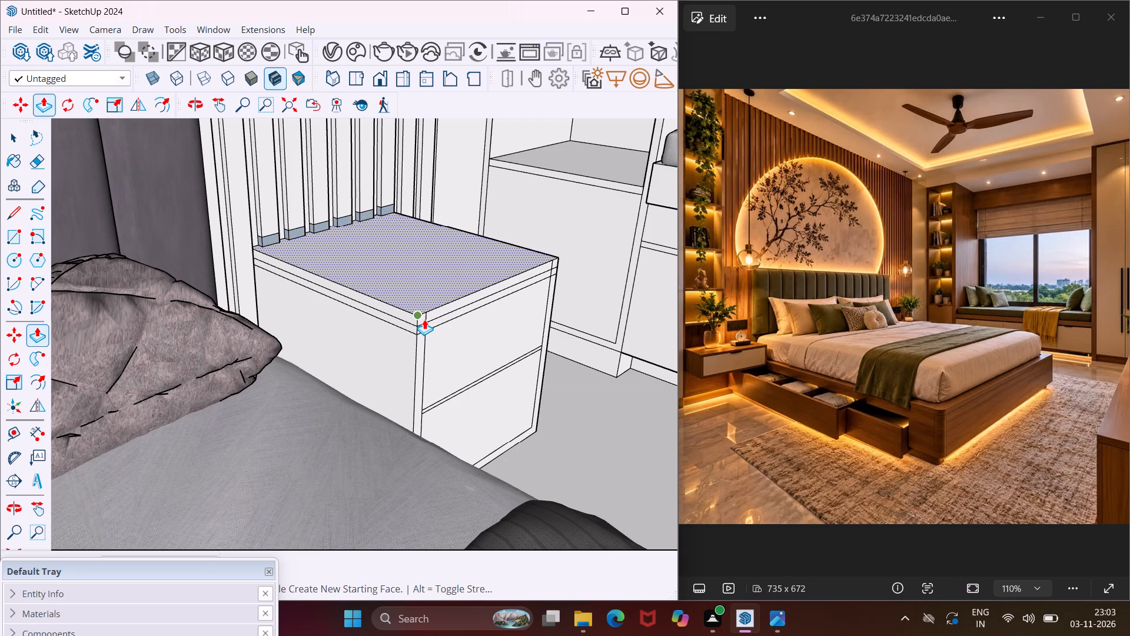
pyautogui.press('Escape')
pyautogui.click(424, 301)
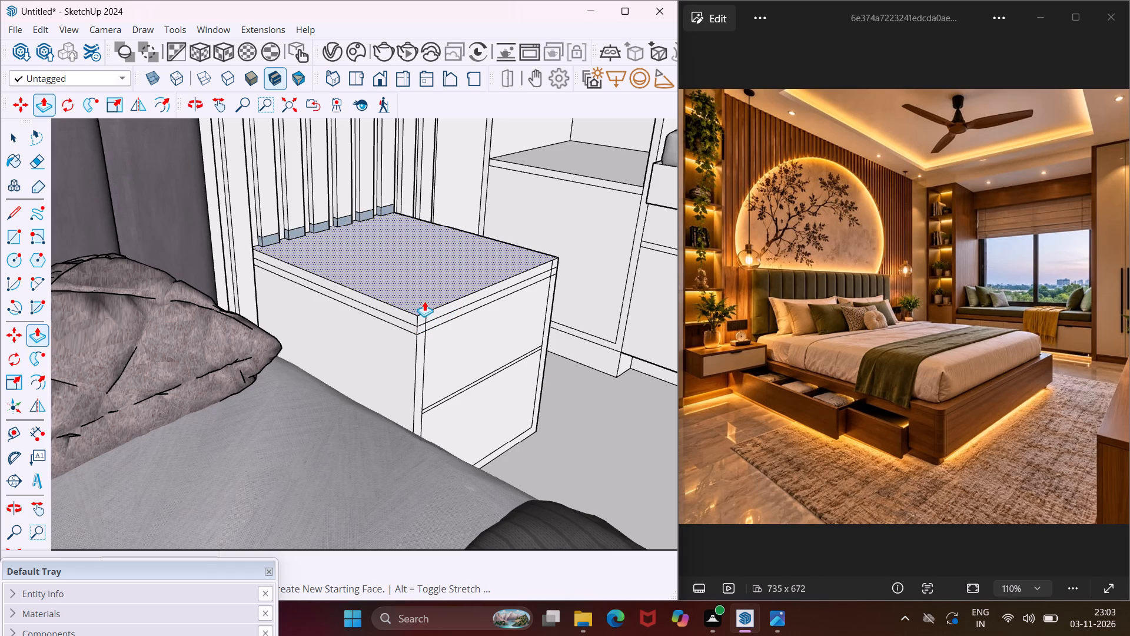
pyautogui.click(427, 311)
pyautogui.press('Escape')
pyautogui.press('space')
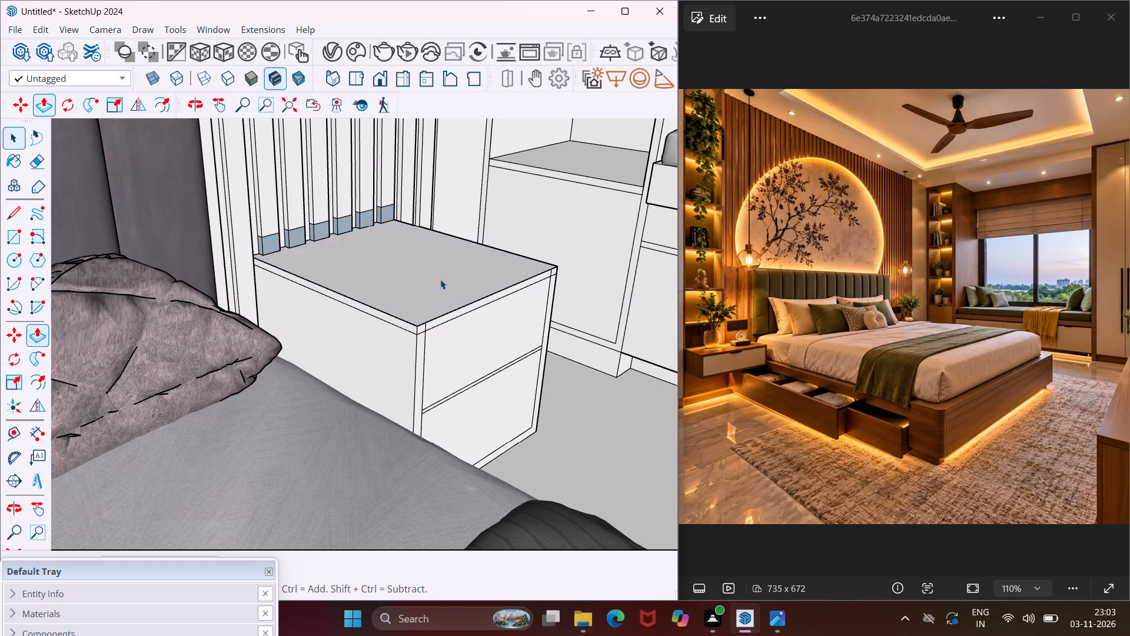
# Examine the whole room from several angles, checking the bed, bedside table and shelf units against the reference photo.
pyautogui.scroll(-15, 441, 280)
pyautogui.moveTo(431, 323); pyautogui.dragTo(454, 323, button='middle')
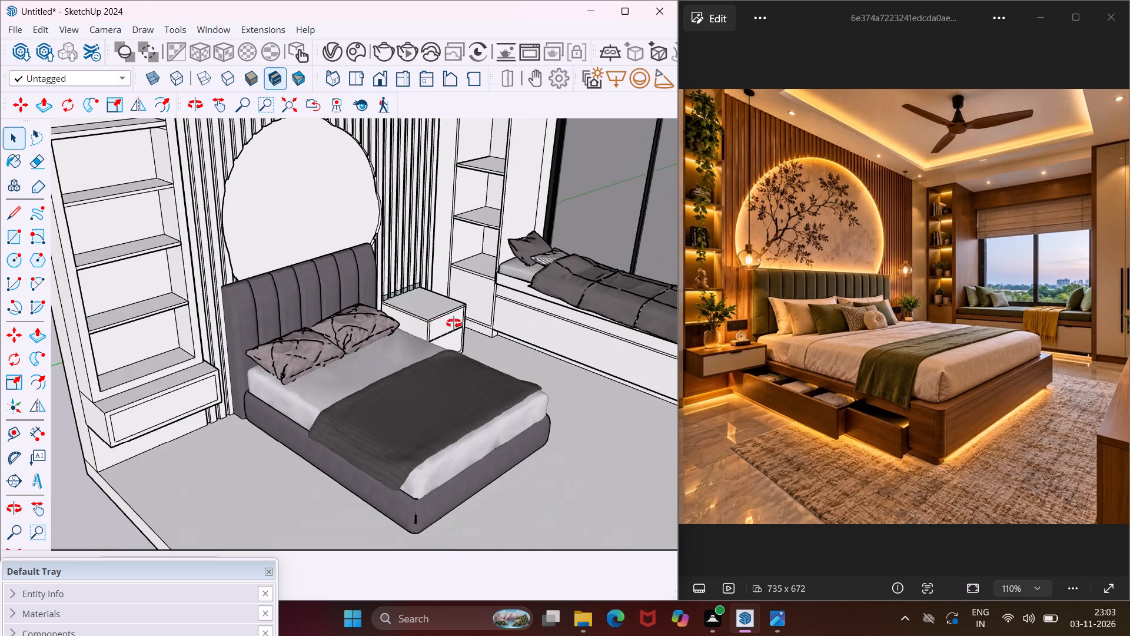
pyautogui.moveTo(454, 323); pyautogui.dragTo(503, 325, button='middle')
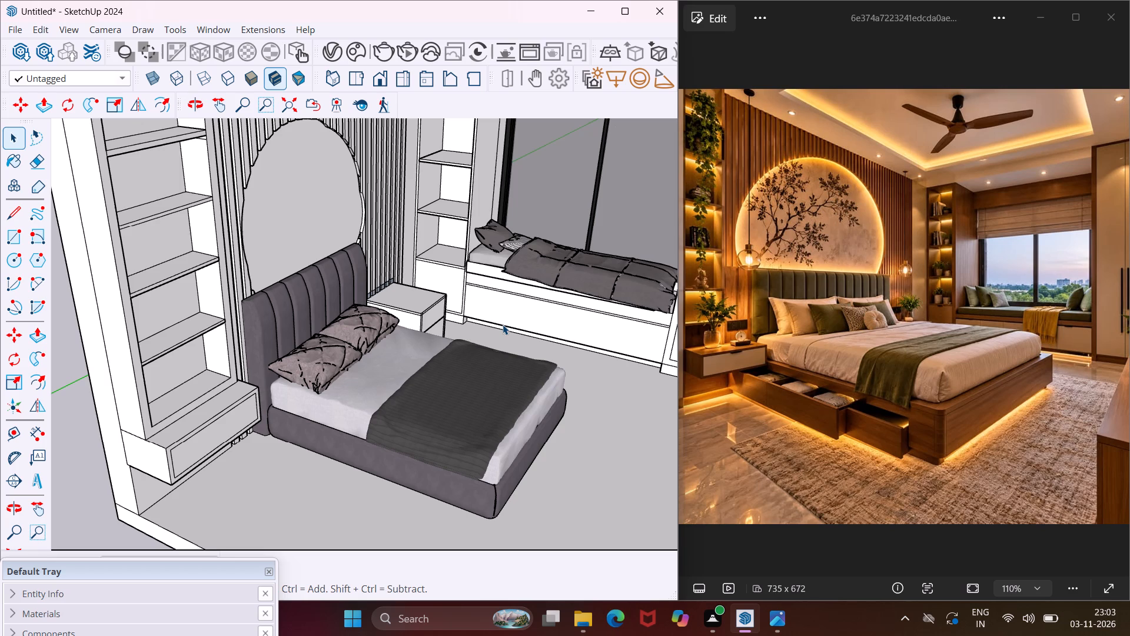
pyautogui.scroll(-3, 443, 287)
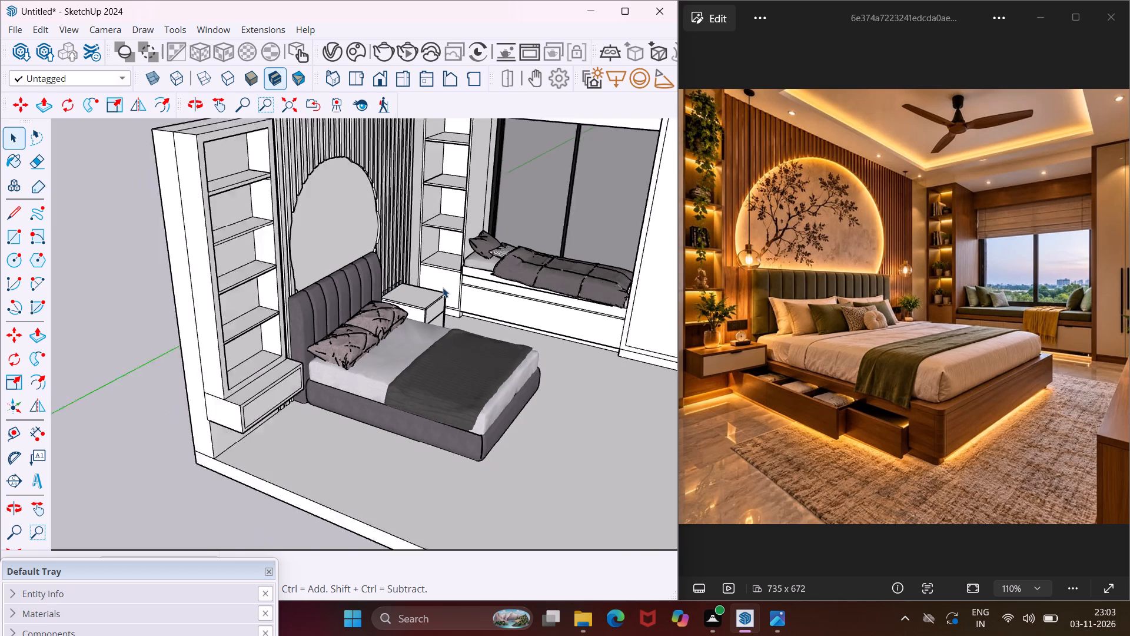
pyautogui.scroll(-7, 443, 287)
pyautogui.moveTo(442, 294); pyautogui.dragTo(446, 228, button='middle')
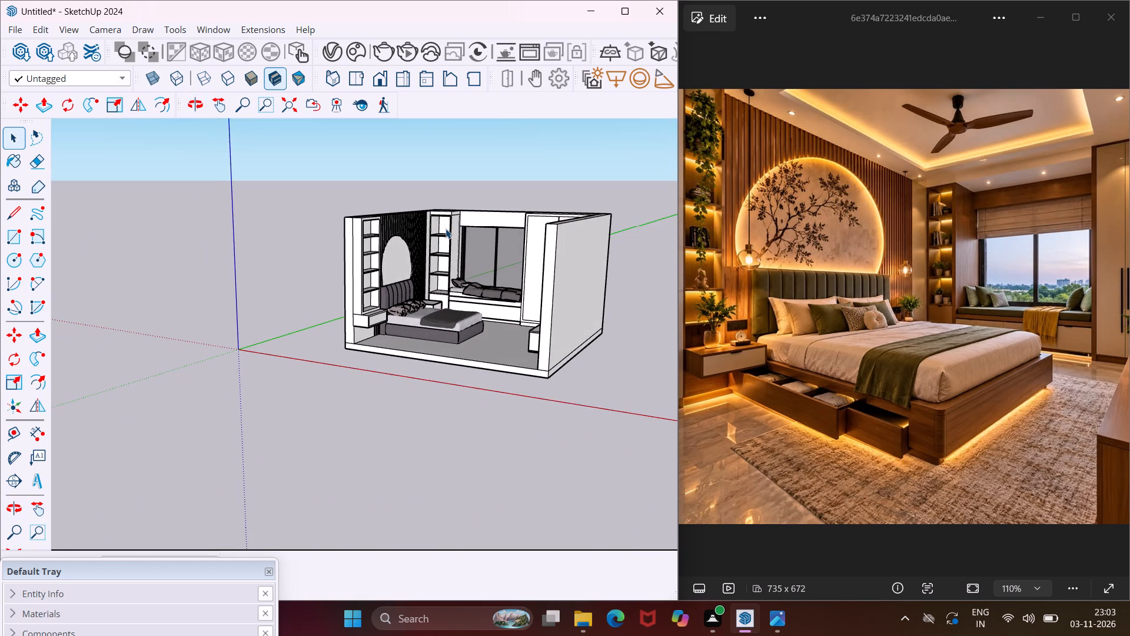
pyautogui.scroll(8, 446, 228)
pyautogui.moveTo(446, 228); pyautogui.dragTo(518, 303, button='middle')
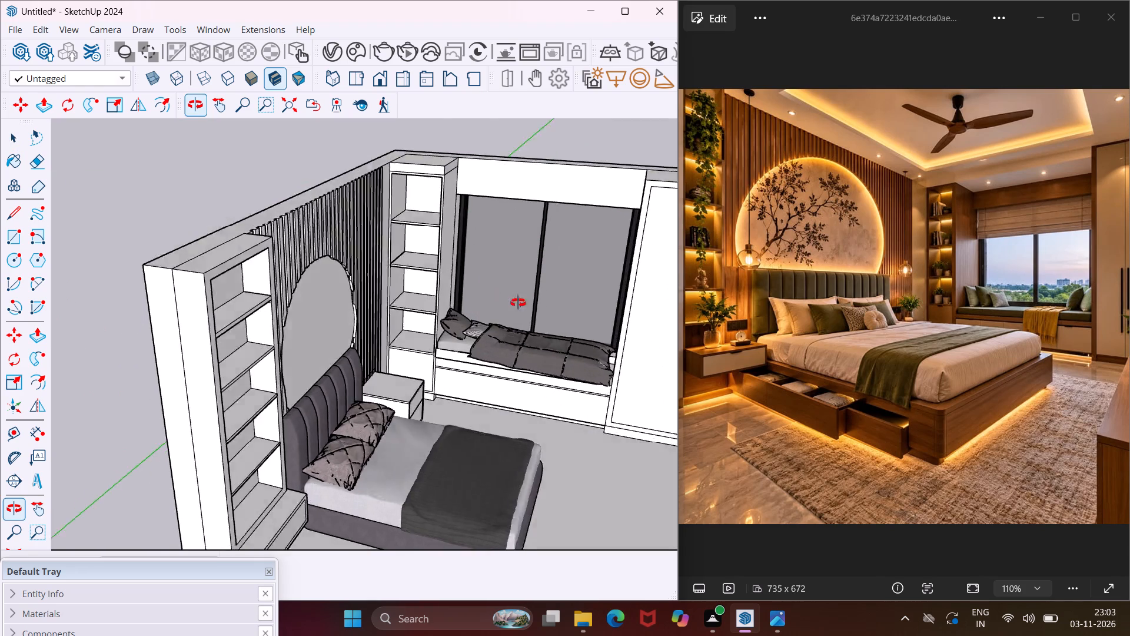
pyautogui.moveTo(518, 303); pyautogui.dragTo(464, 332, button='middle')
pyautogui.scroll(-4, 432, 320)
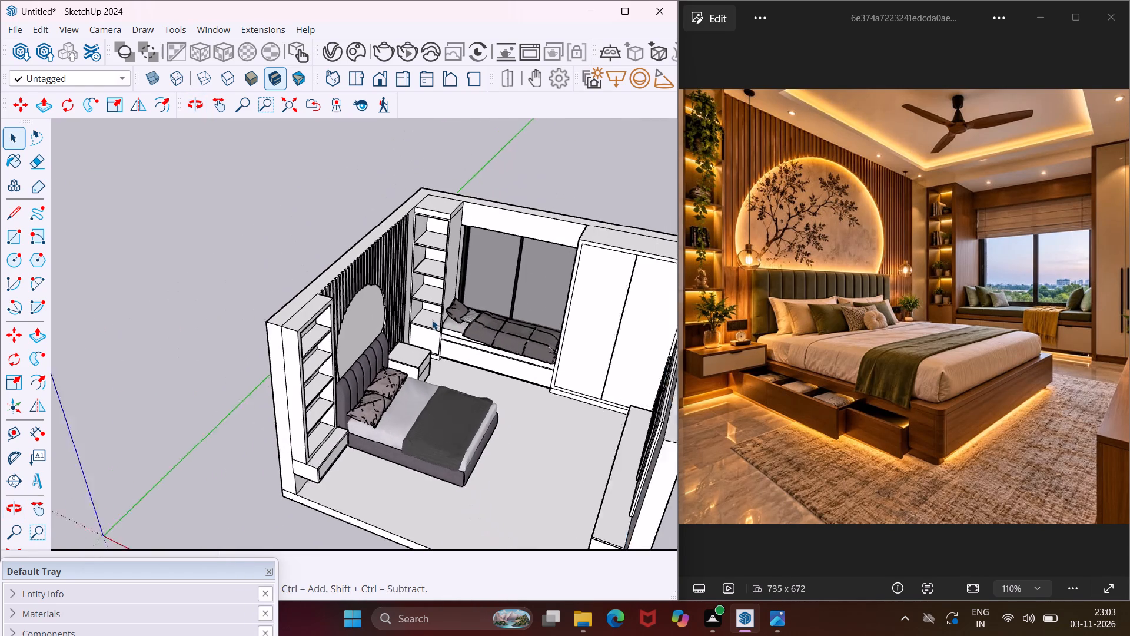
pyautogui.scroll(-4, 432, 320)
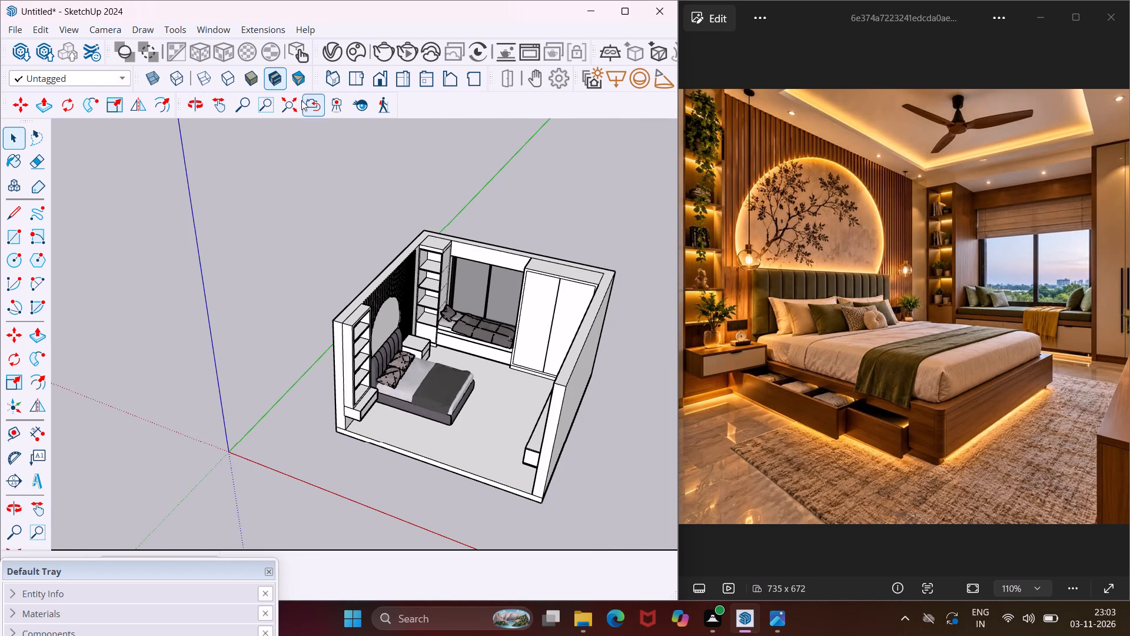
# Search 3D Warehouse for "rug" and download the Rug 5'x8' model directly into the bedroom model.
pyautogui.click(208, 25)
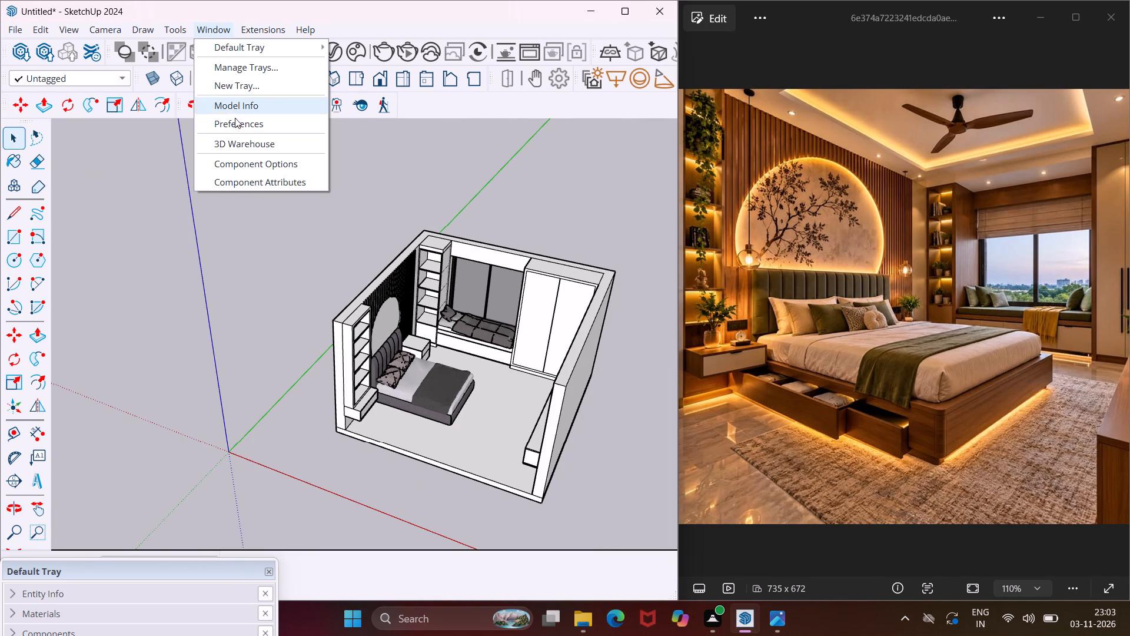
pyautogui.click(244, 144)
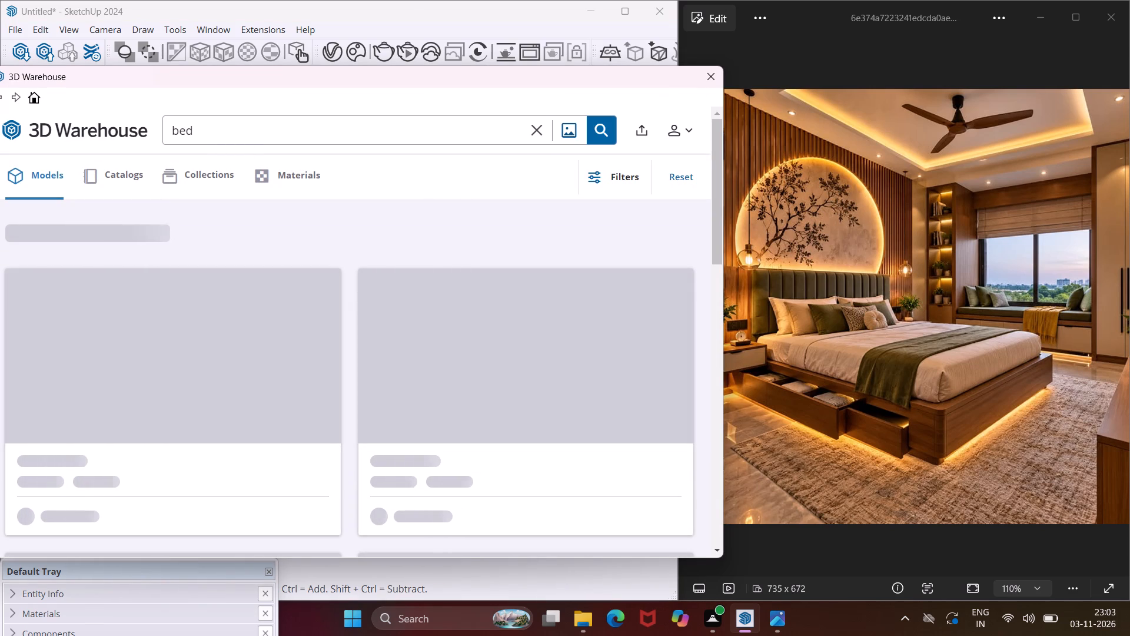
pyautogui.click(227, 128)
pyautogui.press('BackSpace')
pyautogui.press('BackSpace')
pyautogui.press('BackSpace')
pyautogui.press('BackSpace')
pyautogui.press('BackSpace')
pyautogui.press('BackSpace')
pyautogui.press('BackSpace')
pyautogui.press('BackSpace')
pyautogui.press('BackSpace')
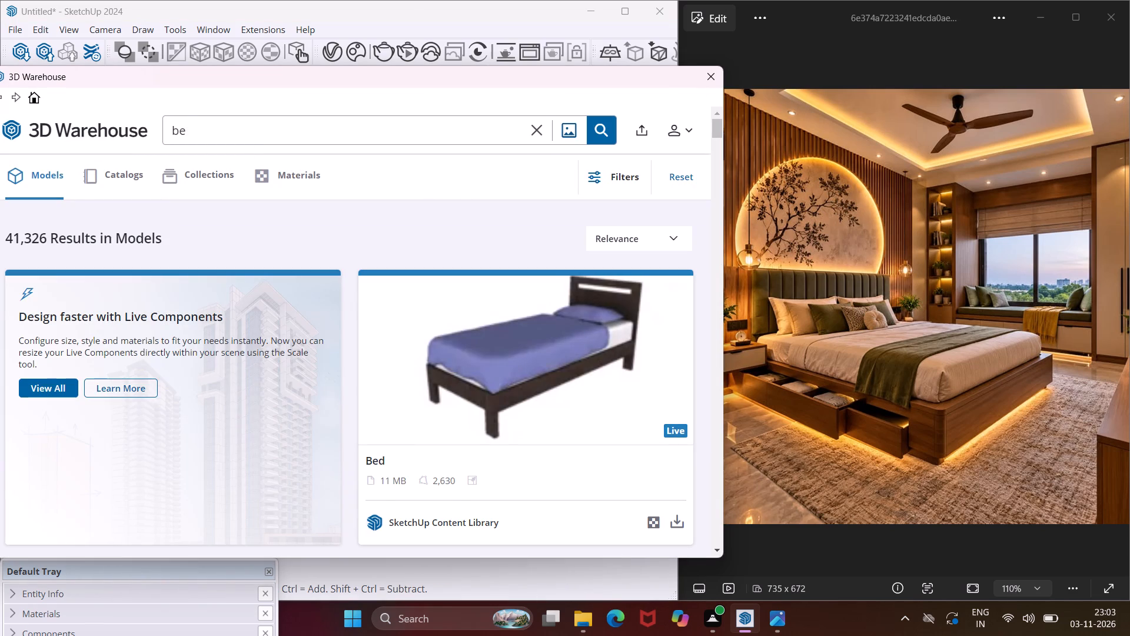
pyautogui.write('rug')
pyautogui.press('Return')
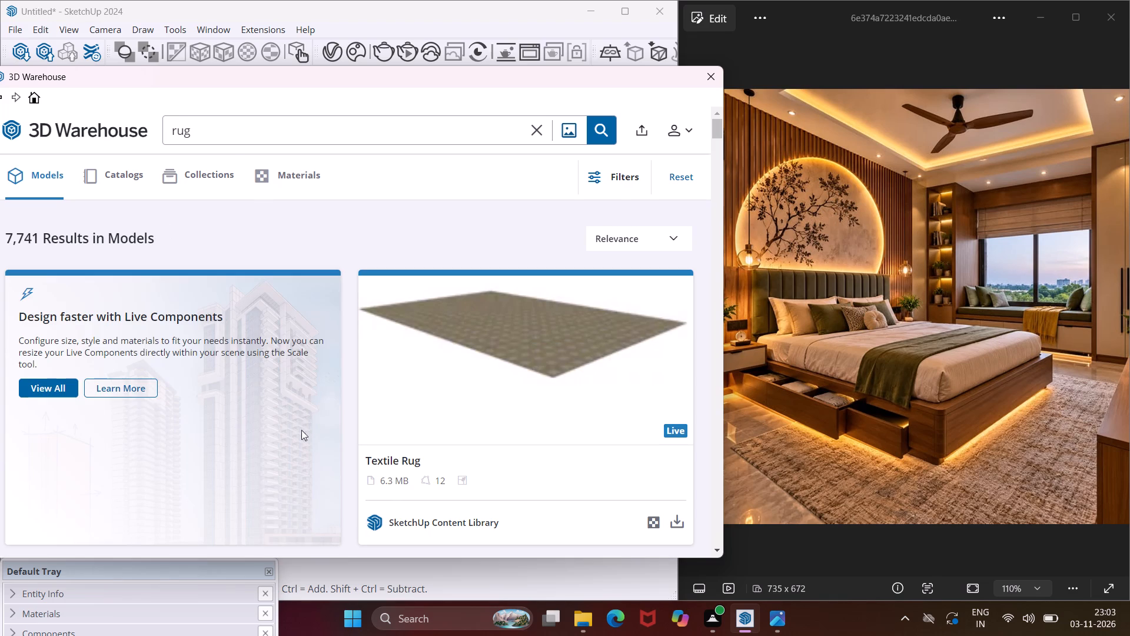
pyautogui.scroll(-9, 284, 340)
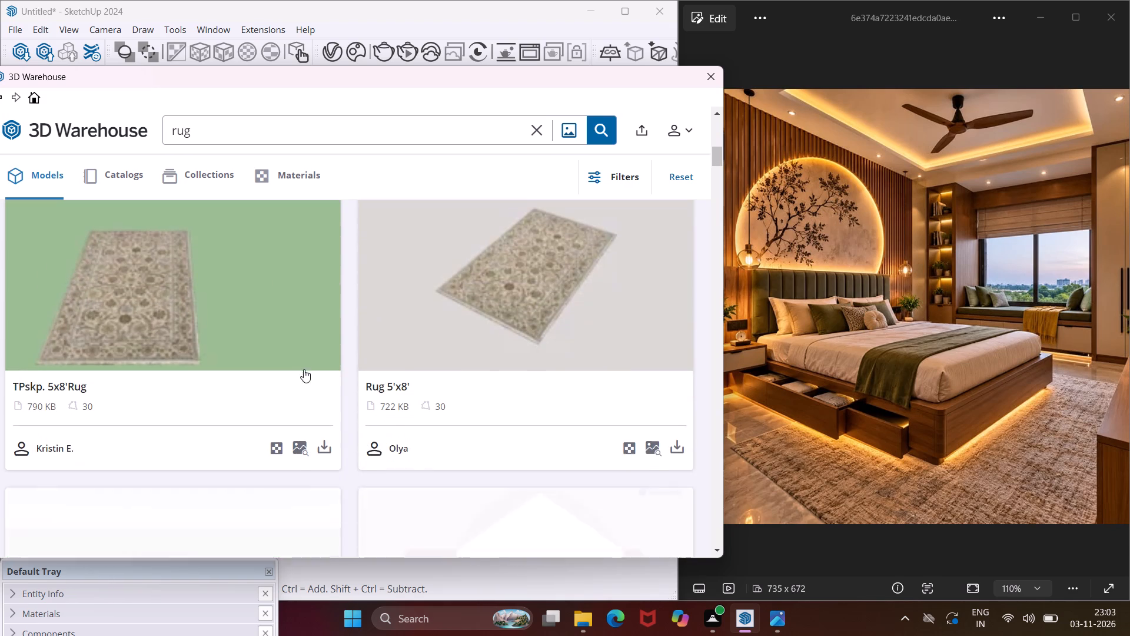
pyautogui.click(682, 447)
pyautogui.click(314, 337)
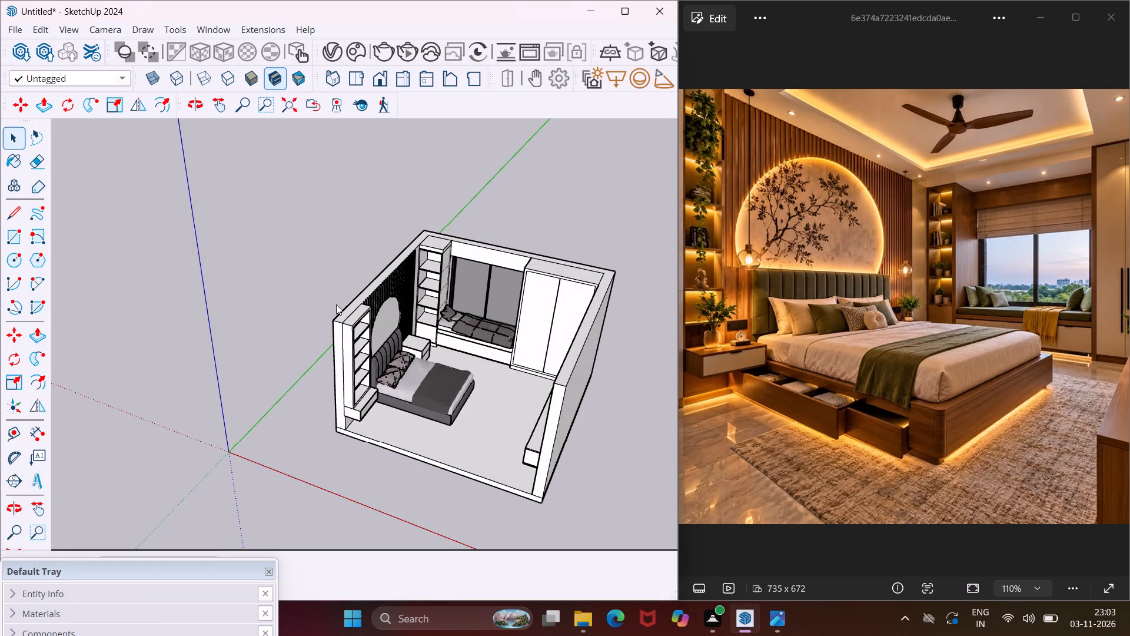
# Place the patterned rug flat on the room floor, partly under the foot end of the main bed.
pyautogui.scroll(-4, 356, 339)
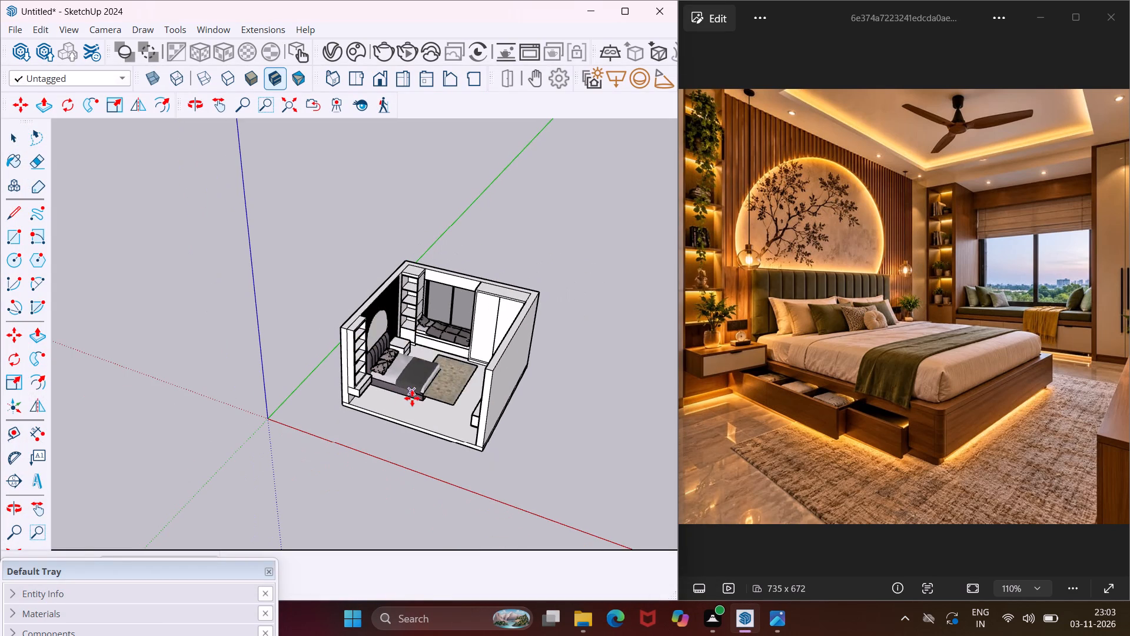
pyautogui.scroll(14, 413, 399)
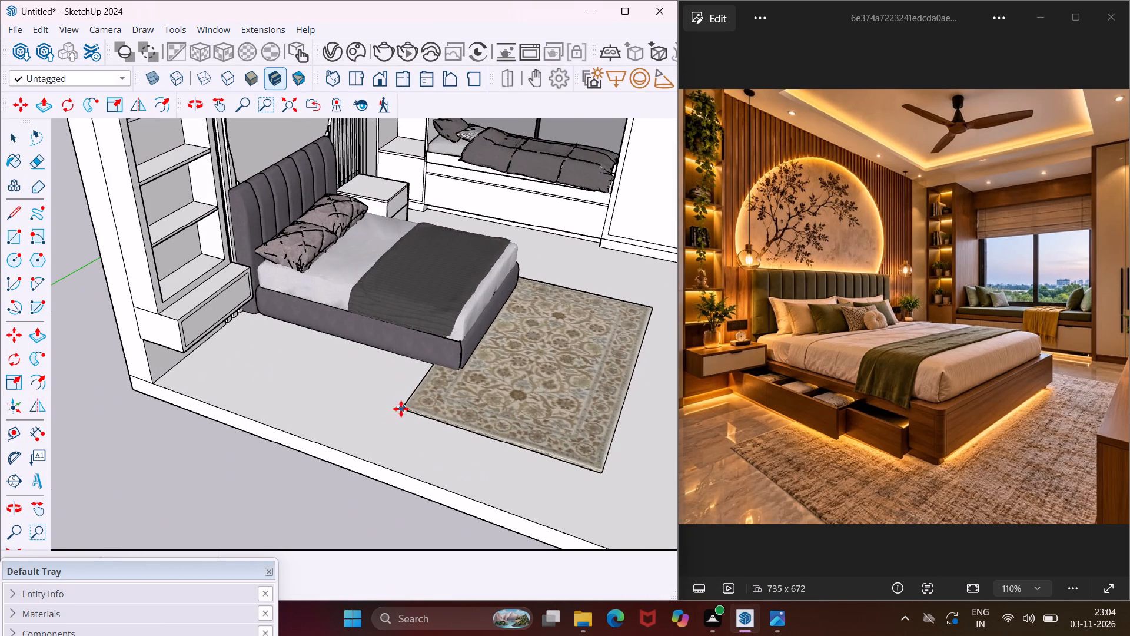
pyautogui.click(371, 385)
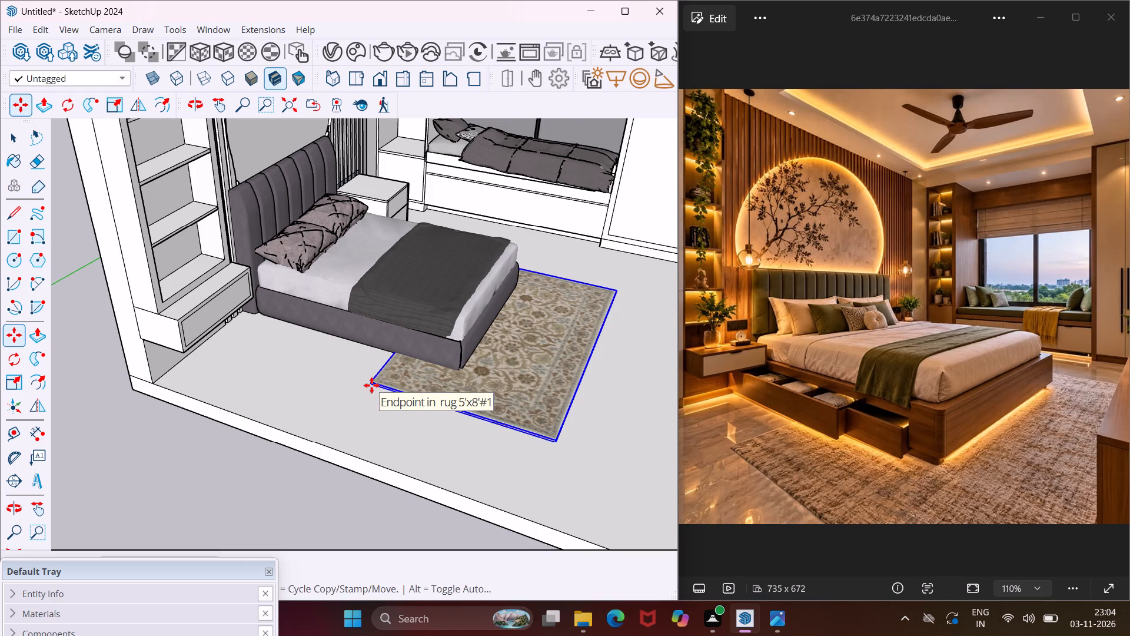
pyautogui.press('Escape')
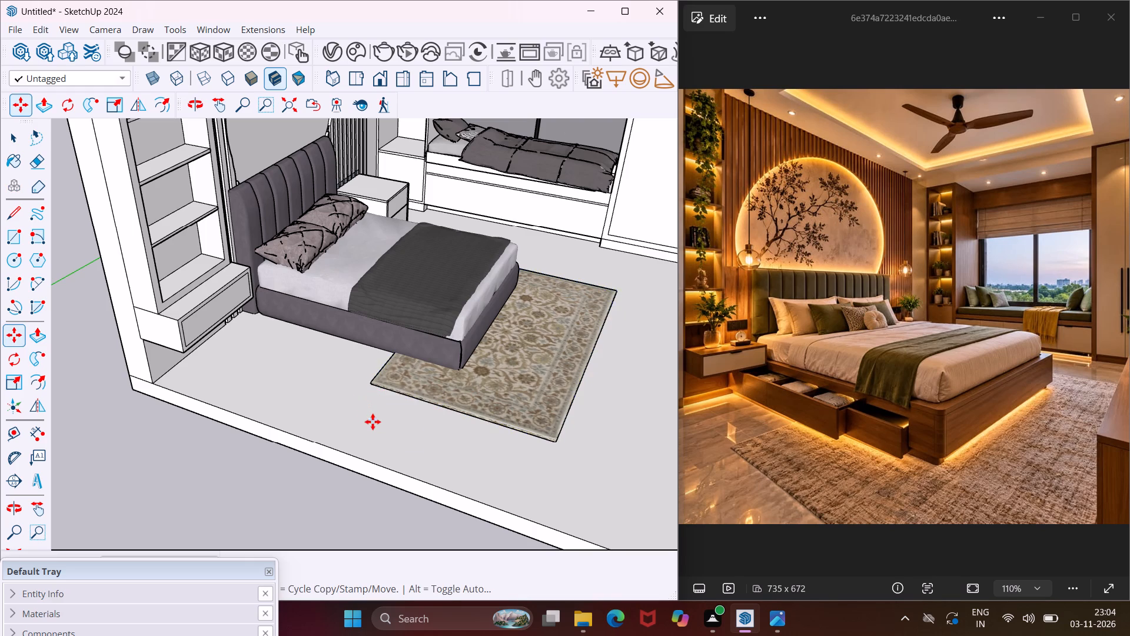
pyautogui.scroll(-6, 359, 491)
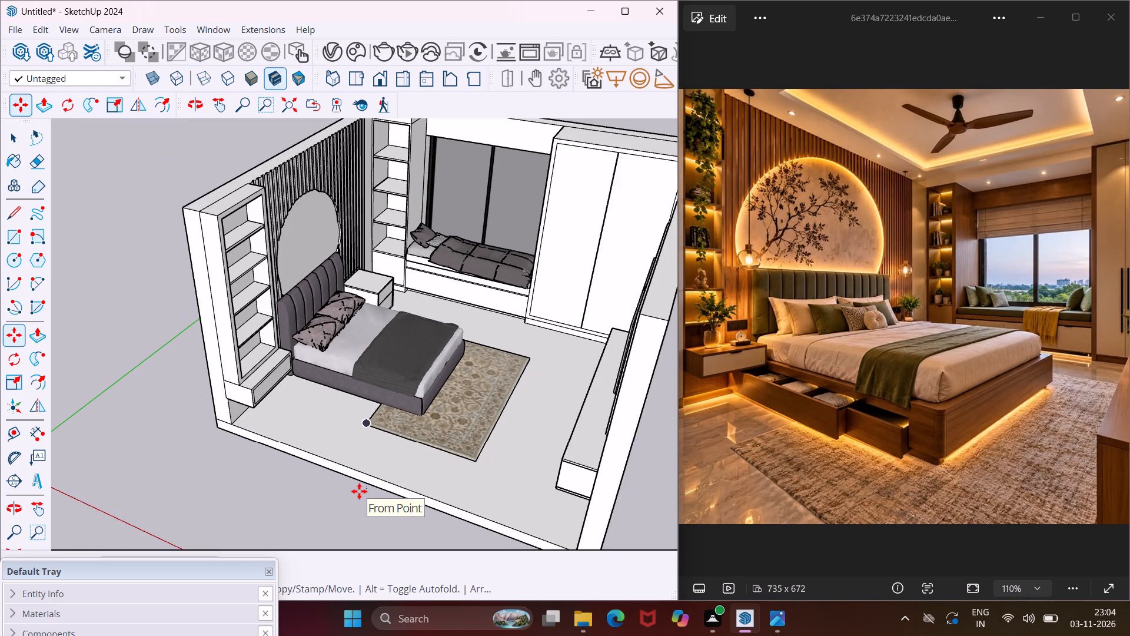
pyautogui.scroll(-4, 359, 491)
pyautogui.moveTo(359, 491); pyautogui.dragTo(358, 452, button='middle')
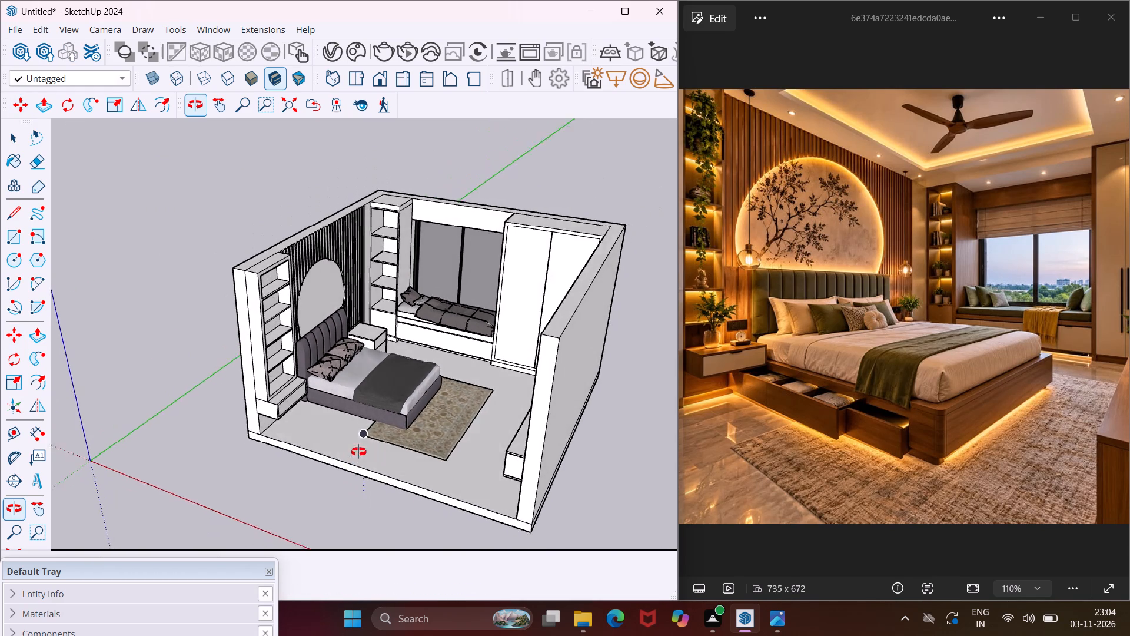
# Search 3D Warehouse for "fan" and download the Fan model with four dark red blades directly into the bedroom model.
pyautogui.moveTo(358, 452); pyautogui.dragTo(381, 418, button='middle')
pyautogui.press('Escape')
pyautogui.press('space')
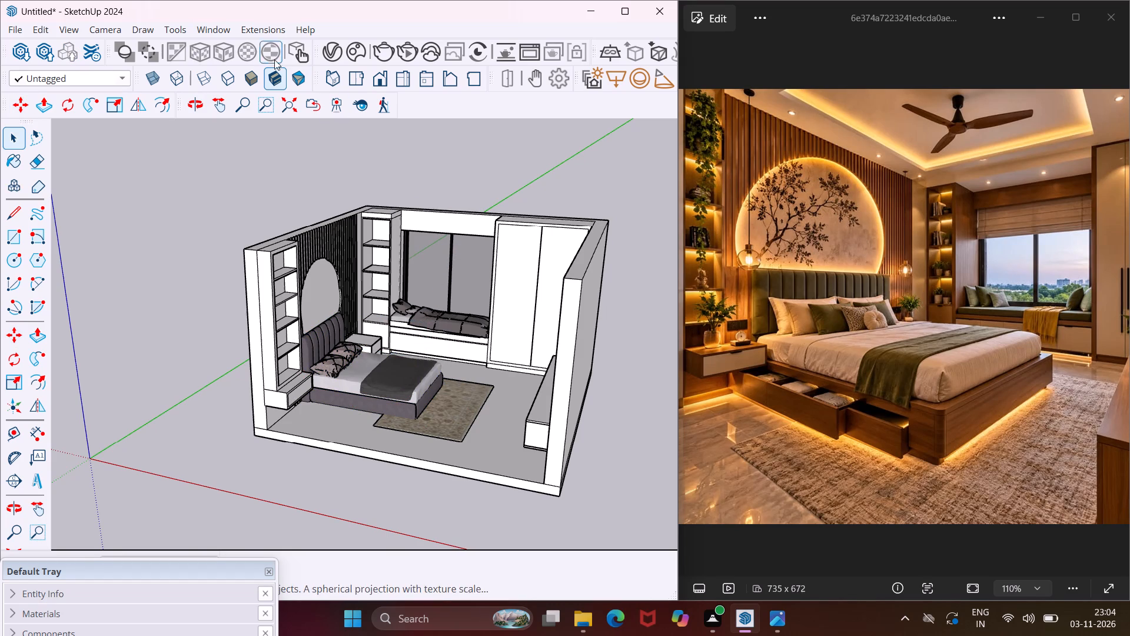
pyautogui.click(207, 26)
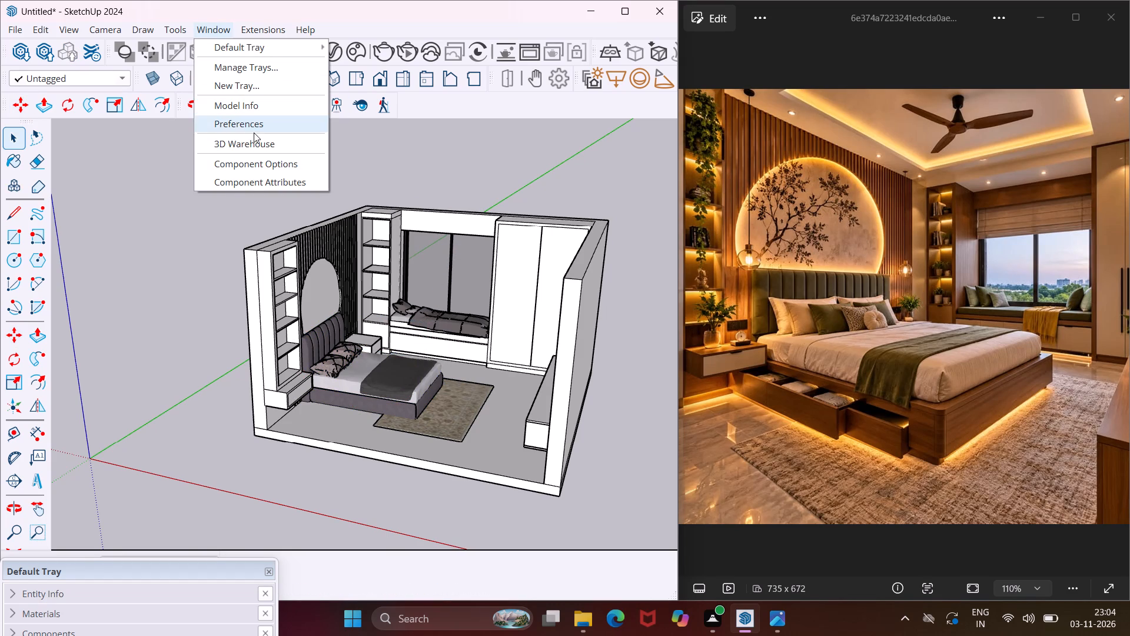
pyautogui.click(255, 134)
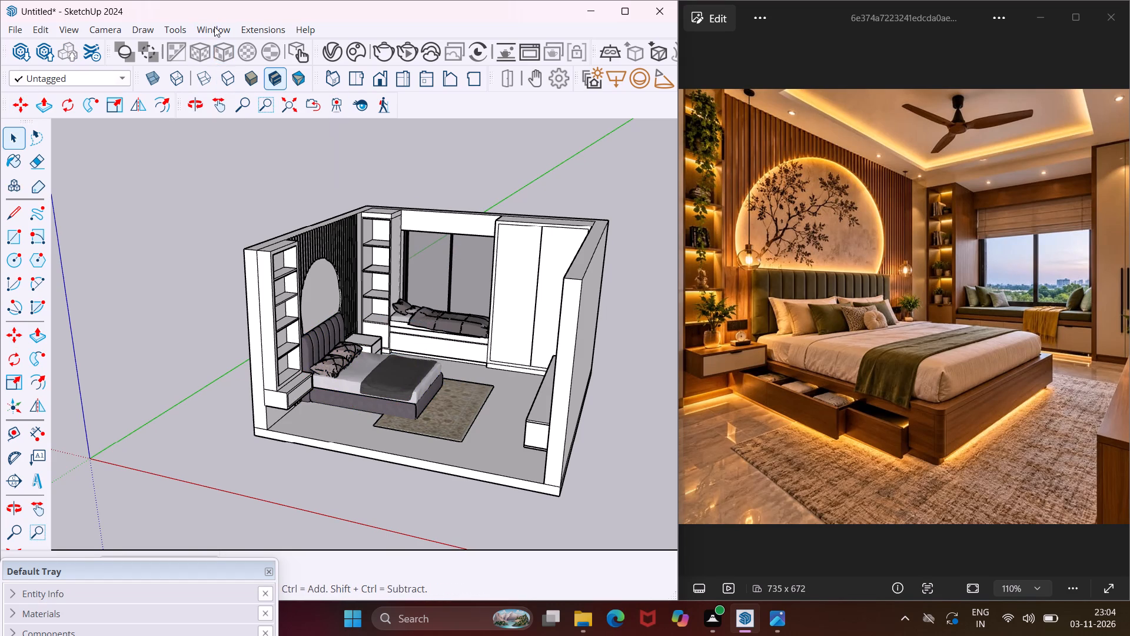
pyautogui.click(214, 26)
pyautogui.click(244, 142)
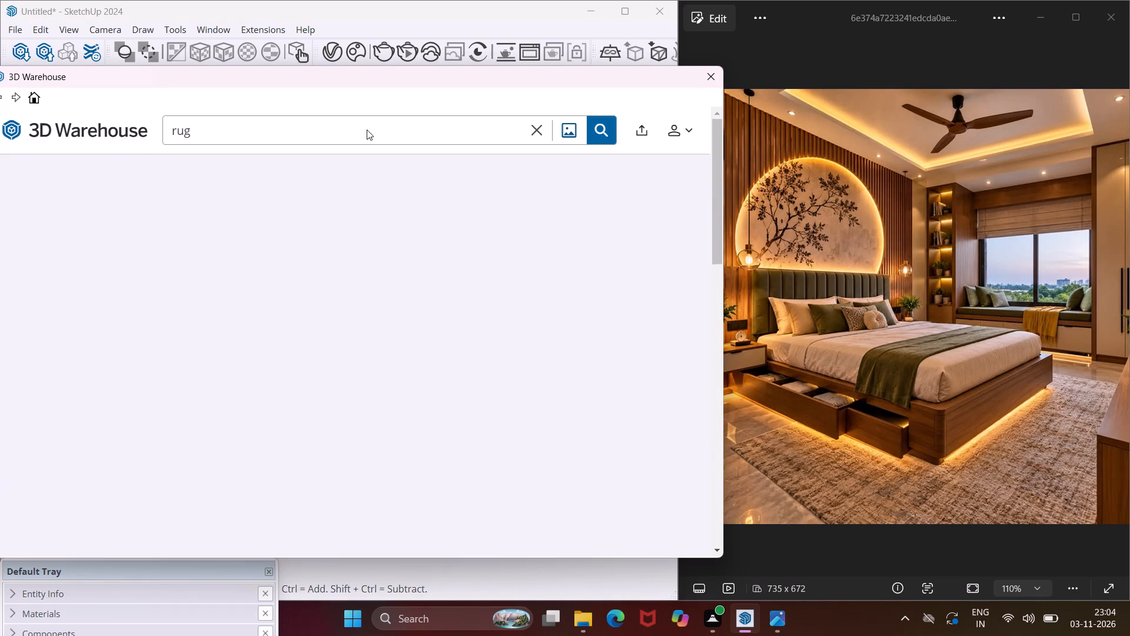
pyautogui.click(252, 134)
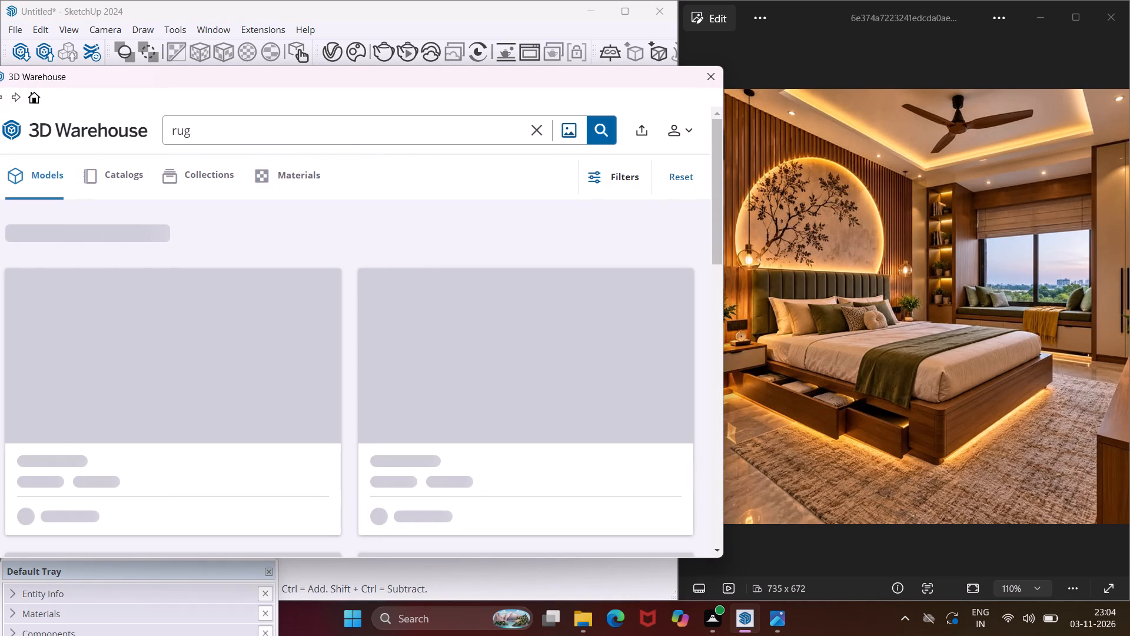
pyautogui.click(252, 134)
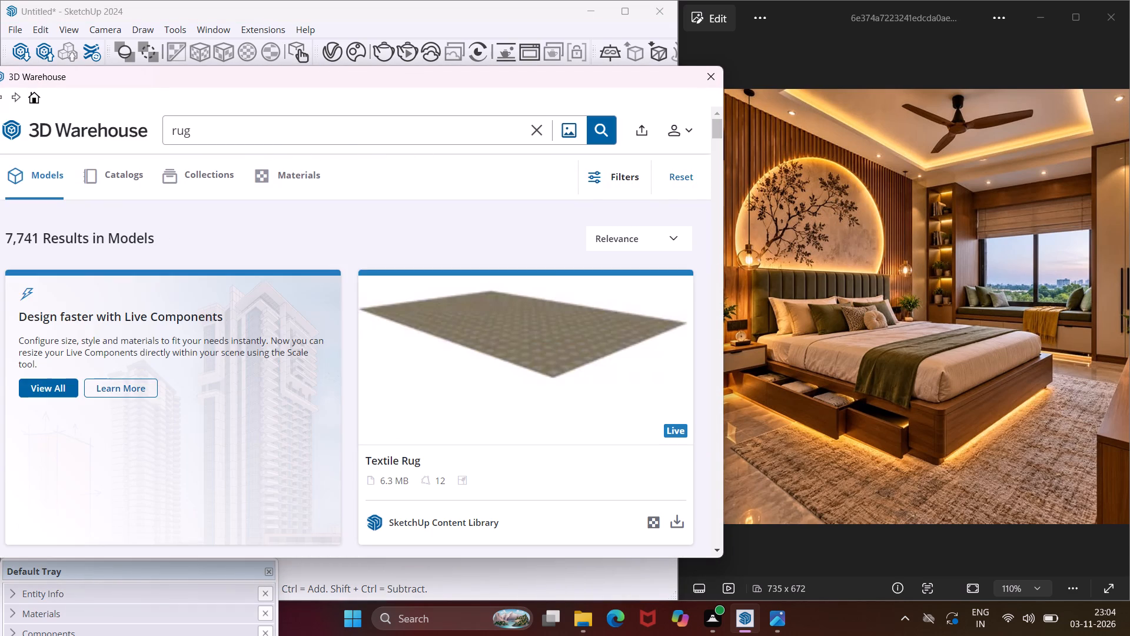
pyautogui.press('BackSpace')
pyautogui.press('BackSpace')
pyautogui.press('BackSpace')
pyautogui.write('fan')
pyautogui.press('Return')
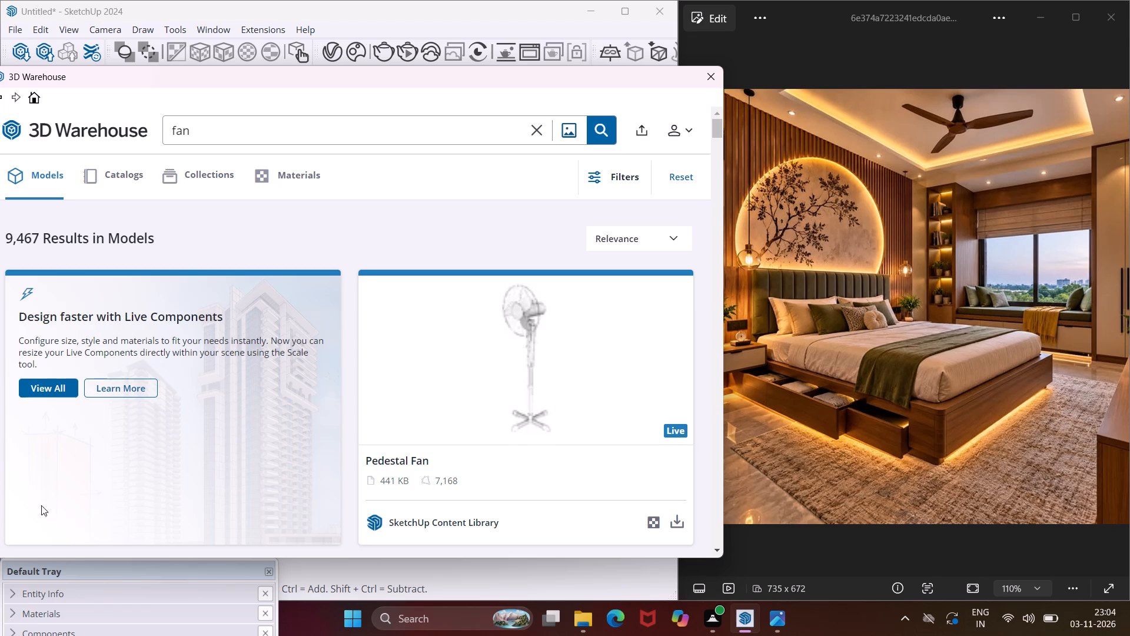
pyautogui.scroll(-3, 224, 422)
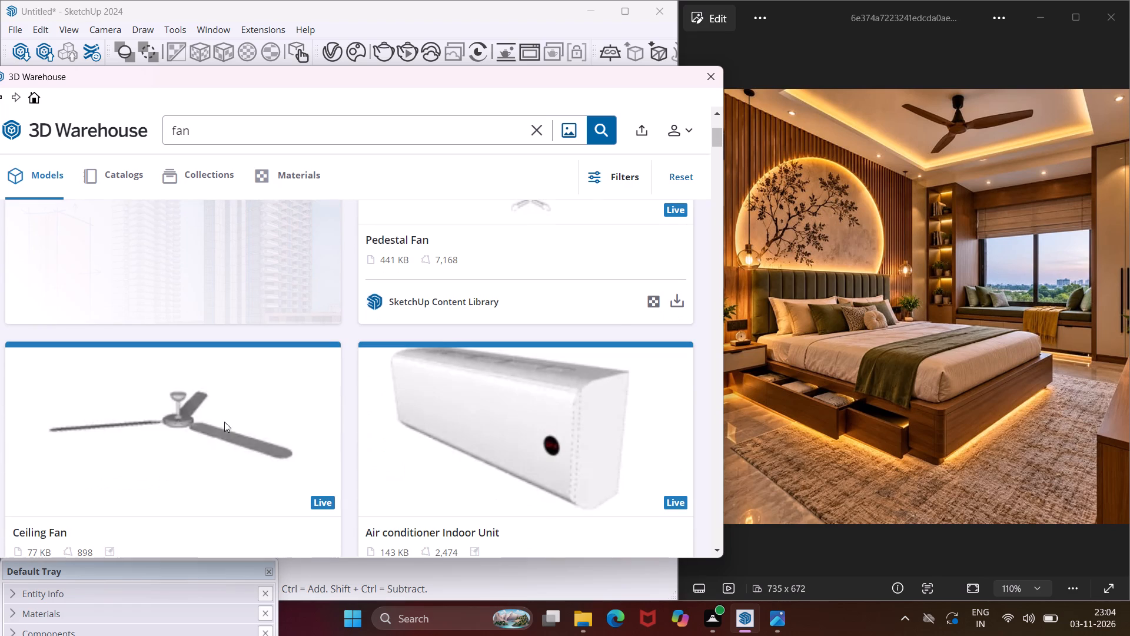
pyautogui.scroll(-7, 224, 422)
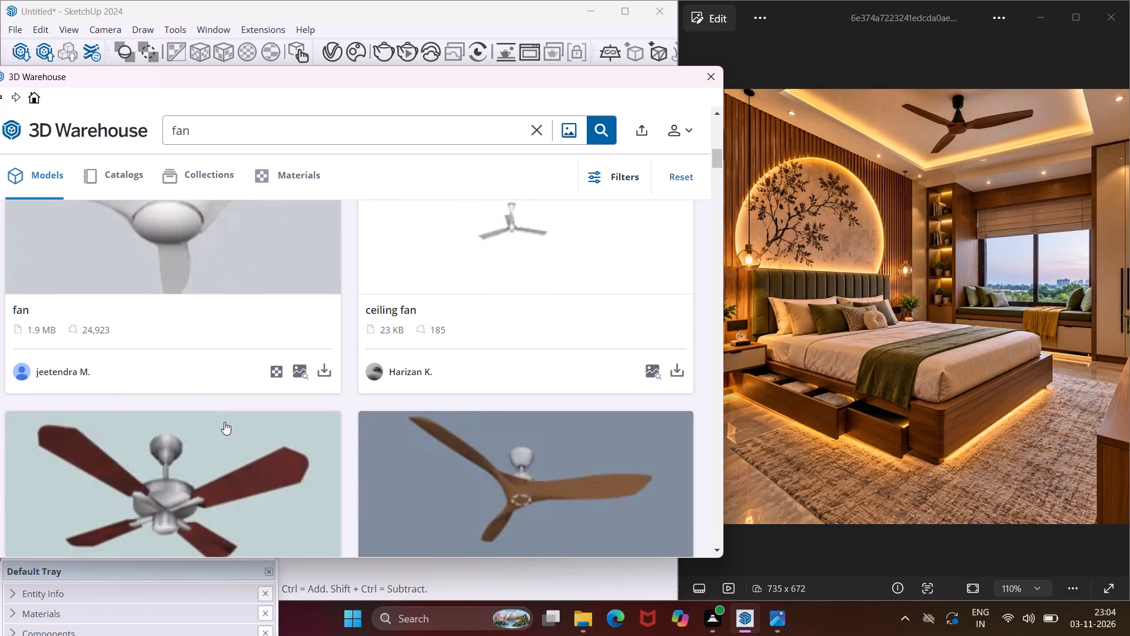
pyautogui.scroll(-6, 224, 422)
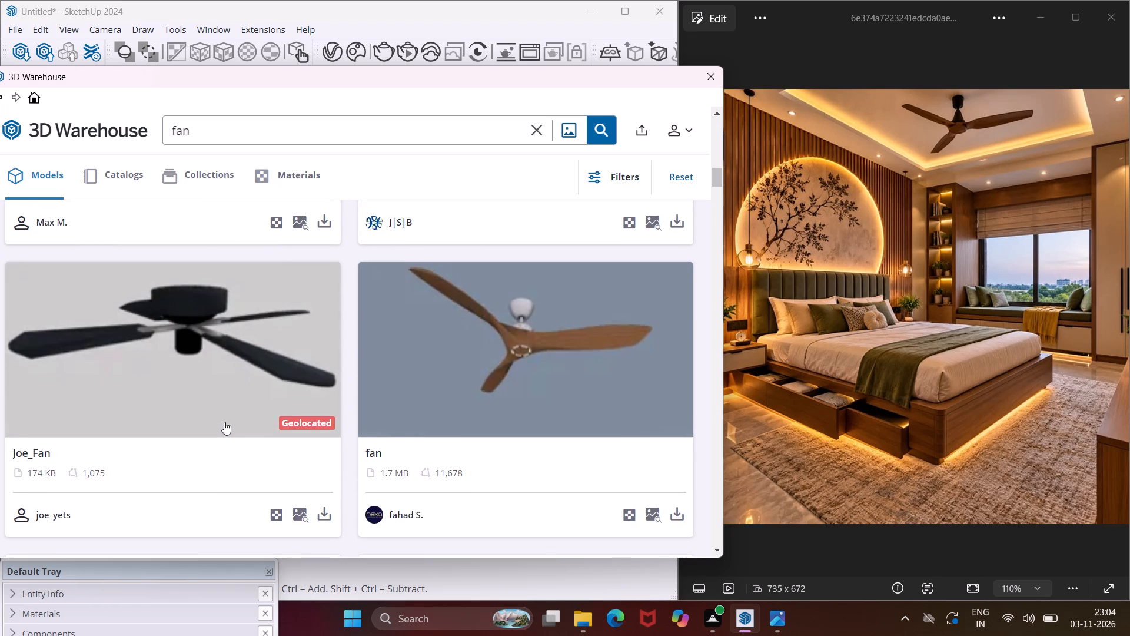
pyautogui.scroll(2, 224, 422)
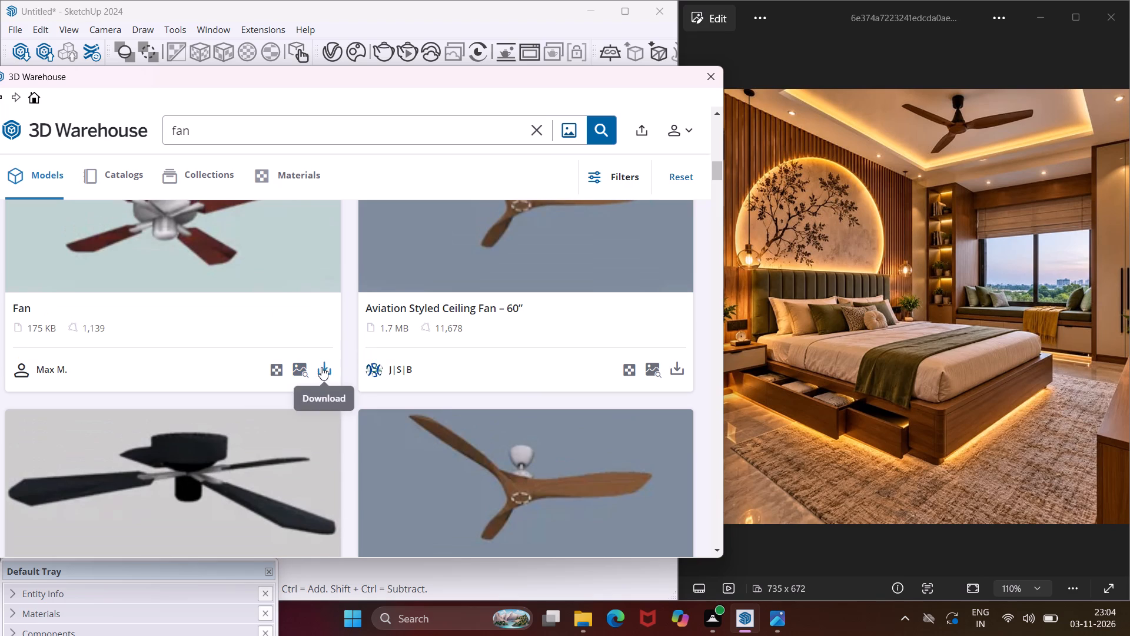
pyautogui.click(321, 367)
pyautogui.click(300, 336)
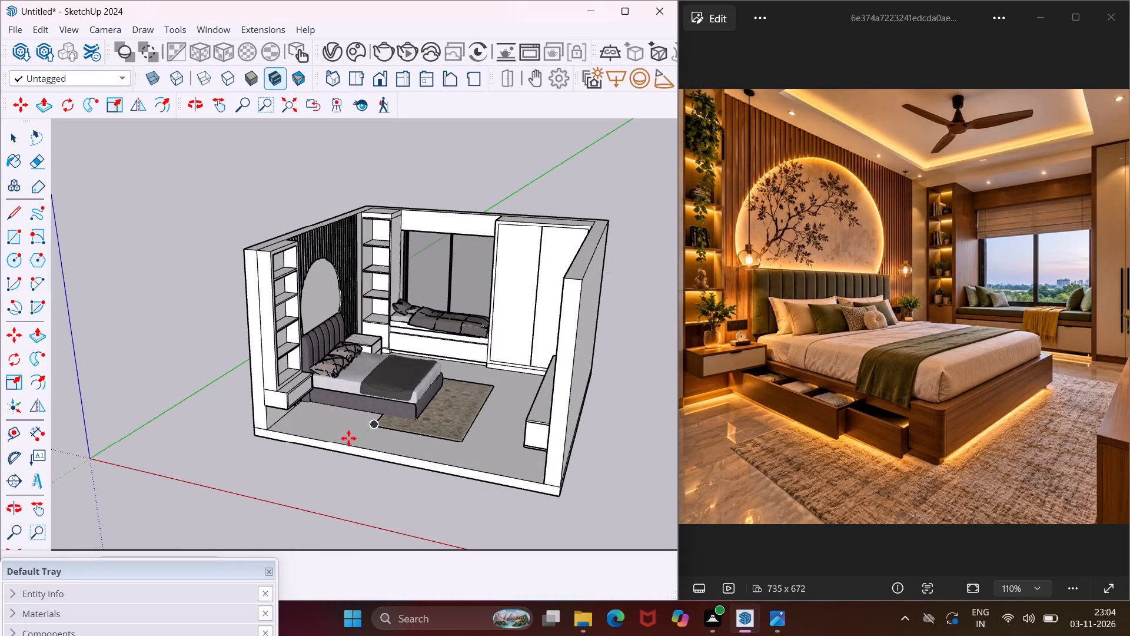
# Insert the downloaded ceiling fan component outside the room, near its open front corner.
pyautogui.scroll(-4, 209, 441)
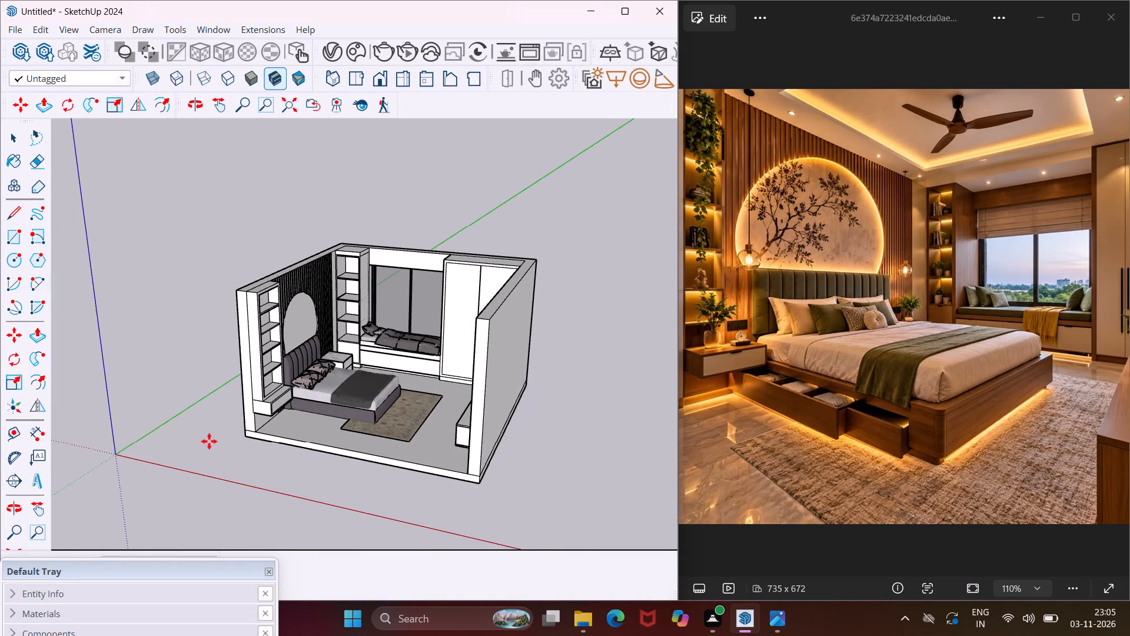
pyautogui.scroll(-3, 209, 441)
pyautogui.scroll(-4, 285, 461)
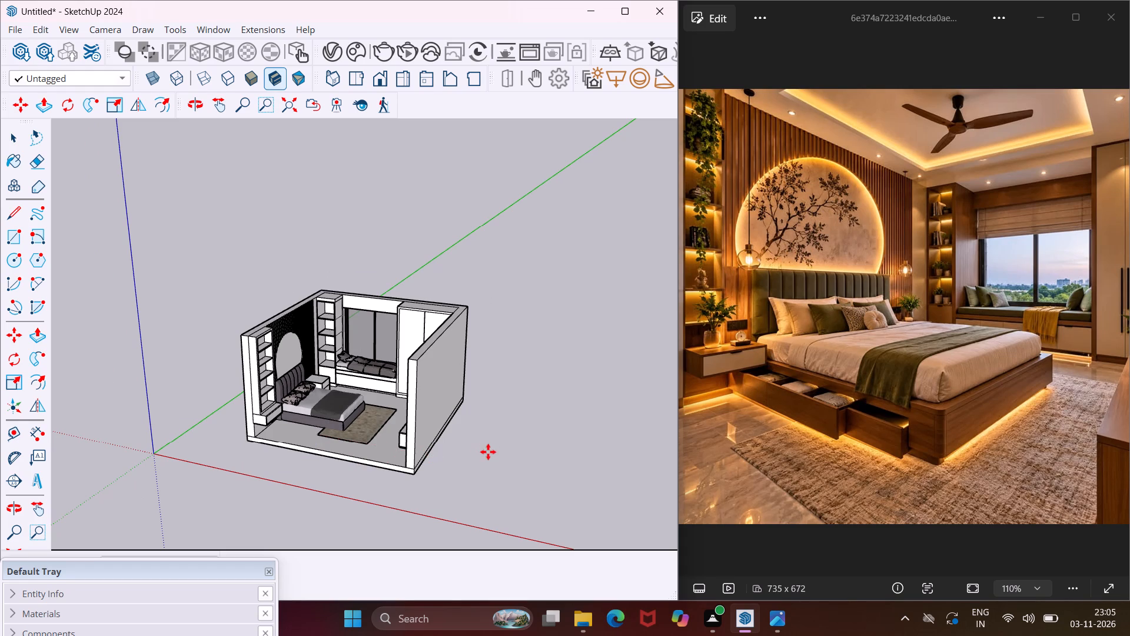
pyautogui.click(484, 463)
# Move the ceiling fan from its distant spot to the room, setting it down beside the TV wall.
pyautogui.scroll(-6, 371, 504)
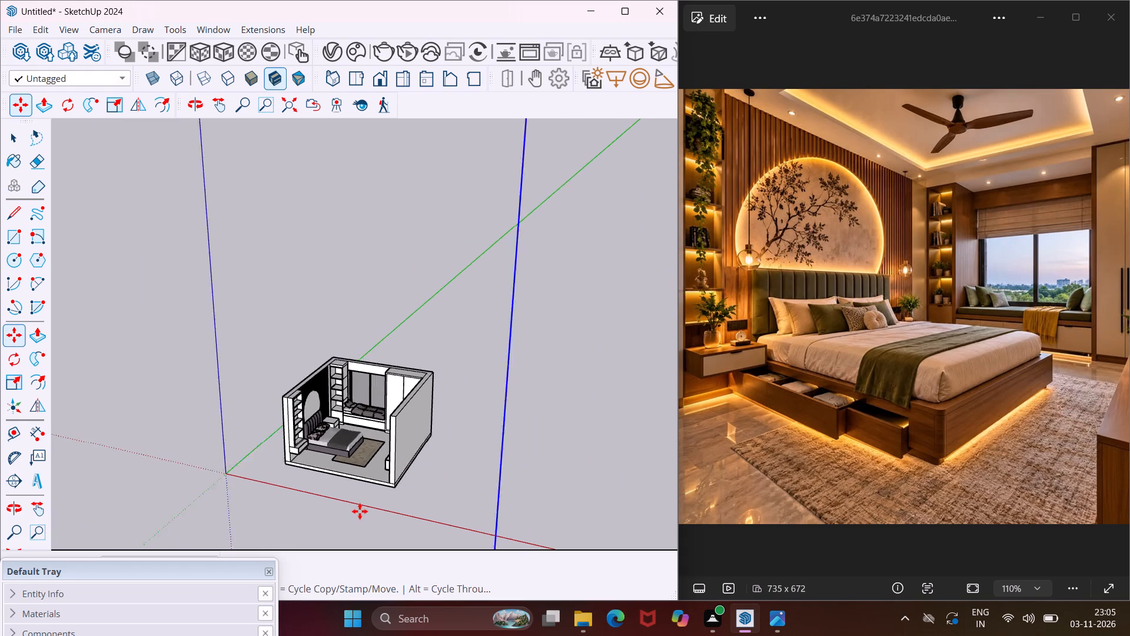
pyautogui.scroll(-9, 360, 511)
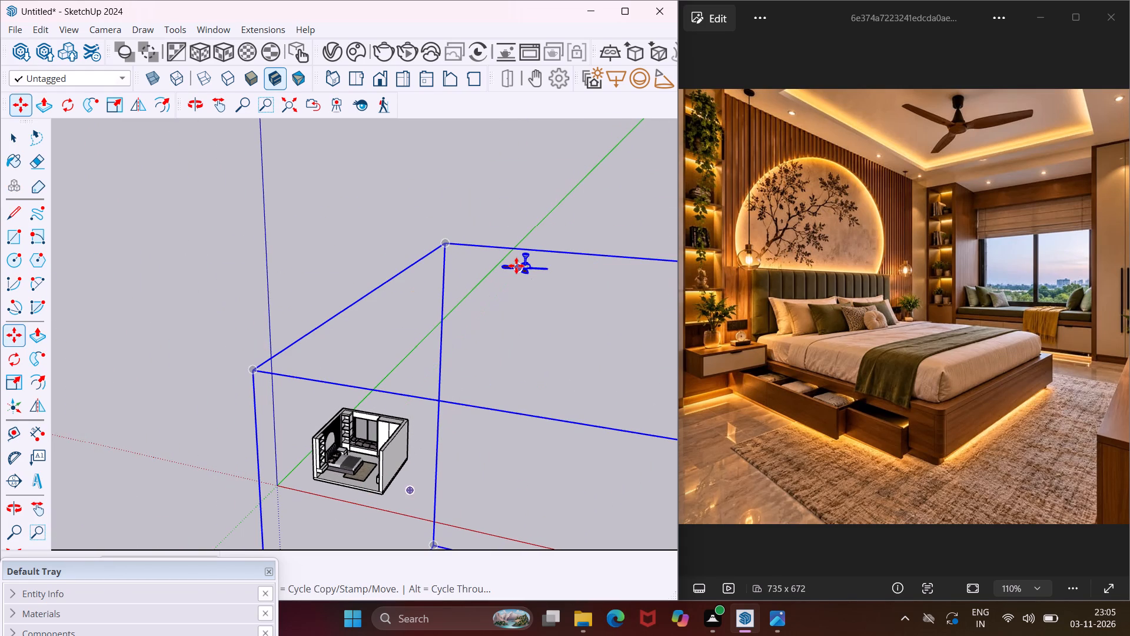
pyautogui.click(524, 256)
pyautogui.moveTo(471, 379); pyautogui.dragTo(797, 499, button='middle')
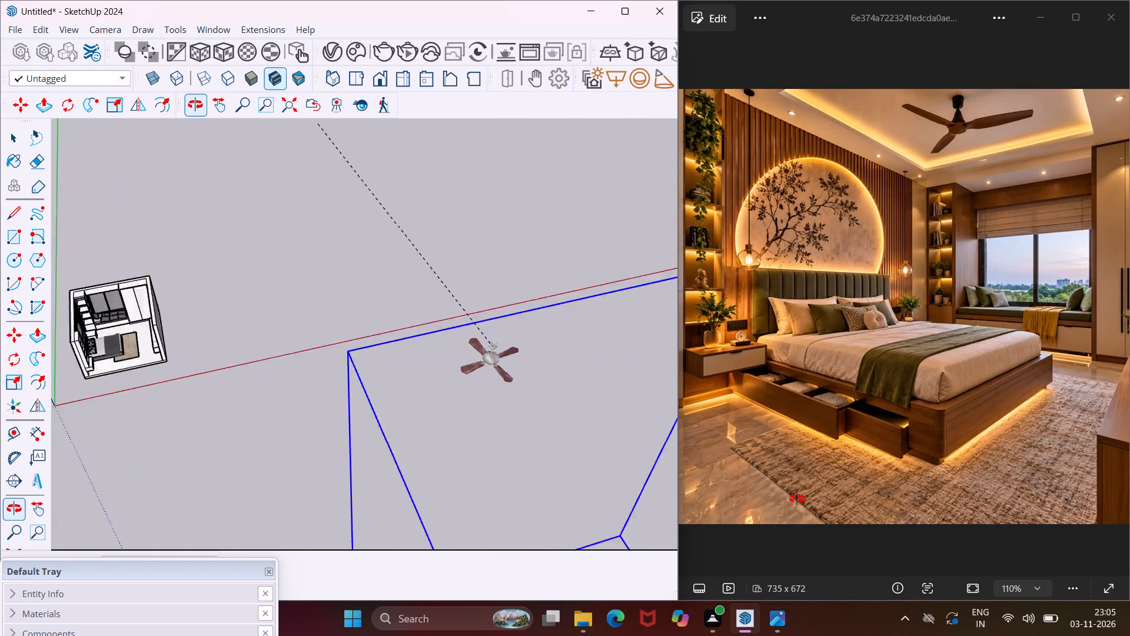
pyautogui.moveTo(797, 499); pyautogui.dragTo(895, 479, button='middle')
pyautogui.scroll(-13, 591, 421)
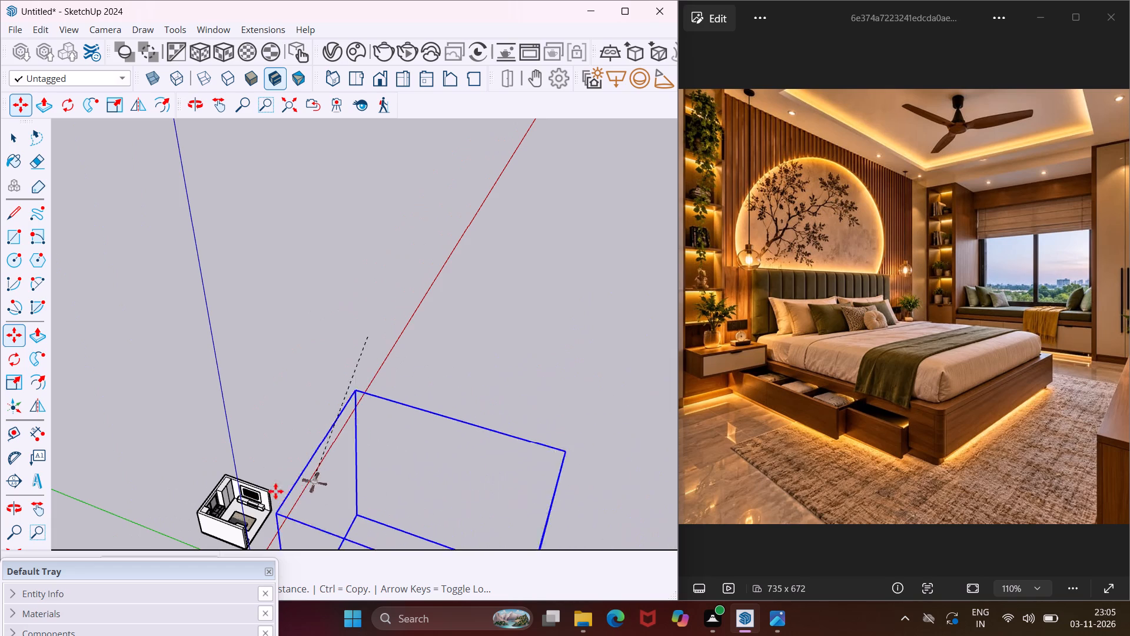
pyautogui.scroll(9, 270, 503)
pyautogui.click(270, 503)
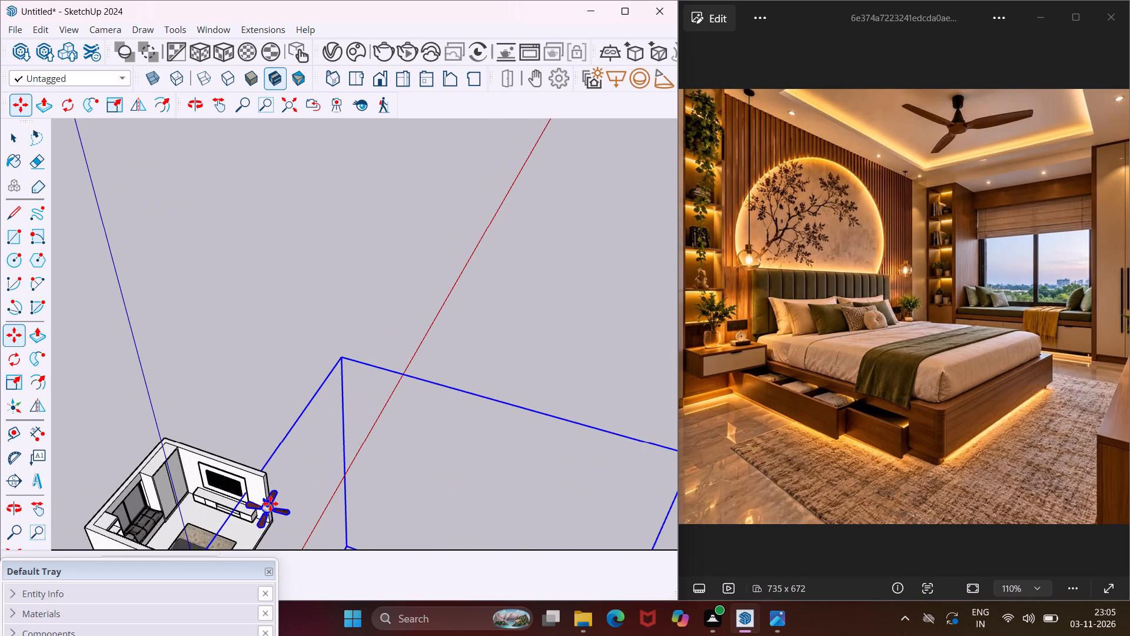
pyautogui.moveTo(275, 499); pyautogui.dragTo(0, 485, button='middle')
pyautogui.scroll(4, 141, 452)
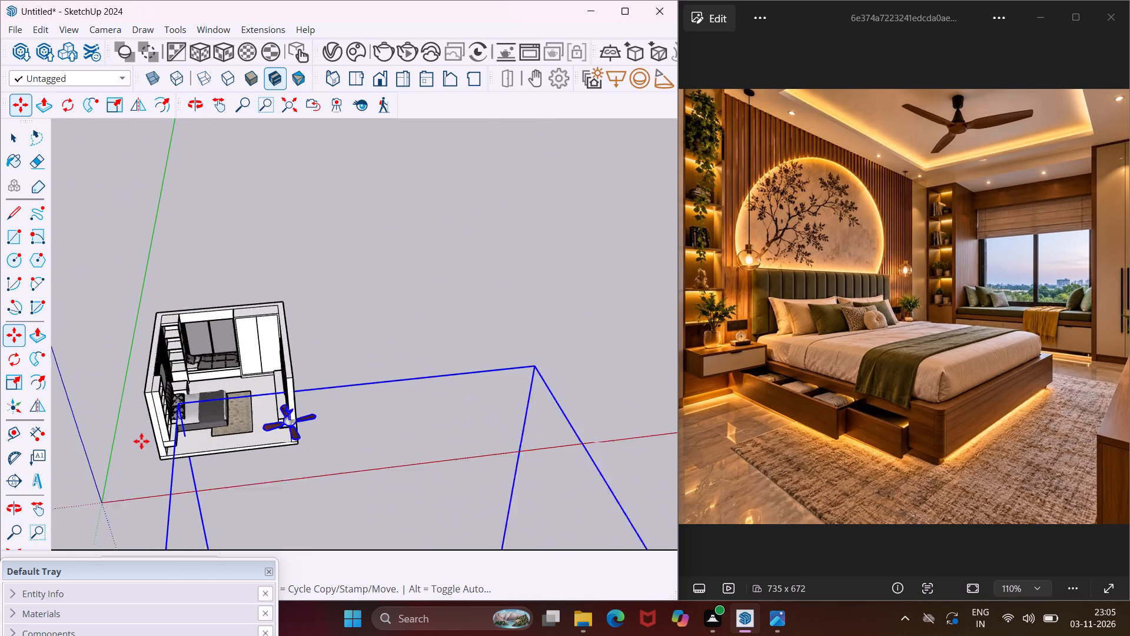
pyautogui.press('Escape')
pyautogui.press('space')
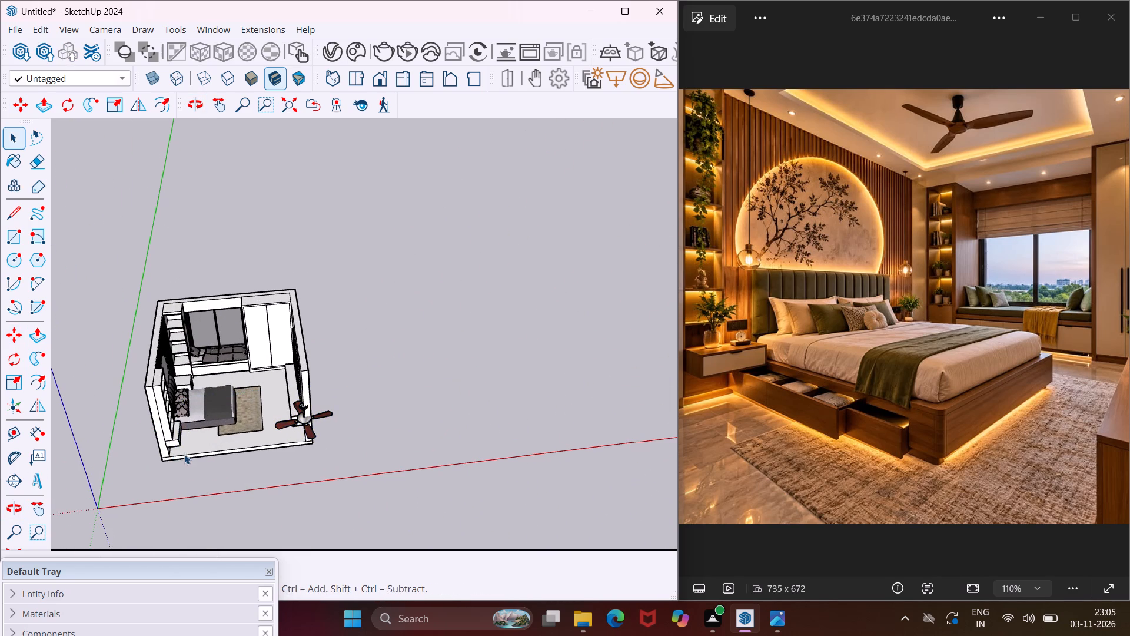
# Search the downloaded Chaos Cosmos assets for "books" and import the Books 297 001 set of upright books.
pyautogui.scroll(9, 184, 454)
pyautogui.moveTo(184, 454); pyautogui.dragTo(197, 401, button='middle')
pyautogui.scroll(4, 248, 247)
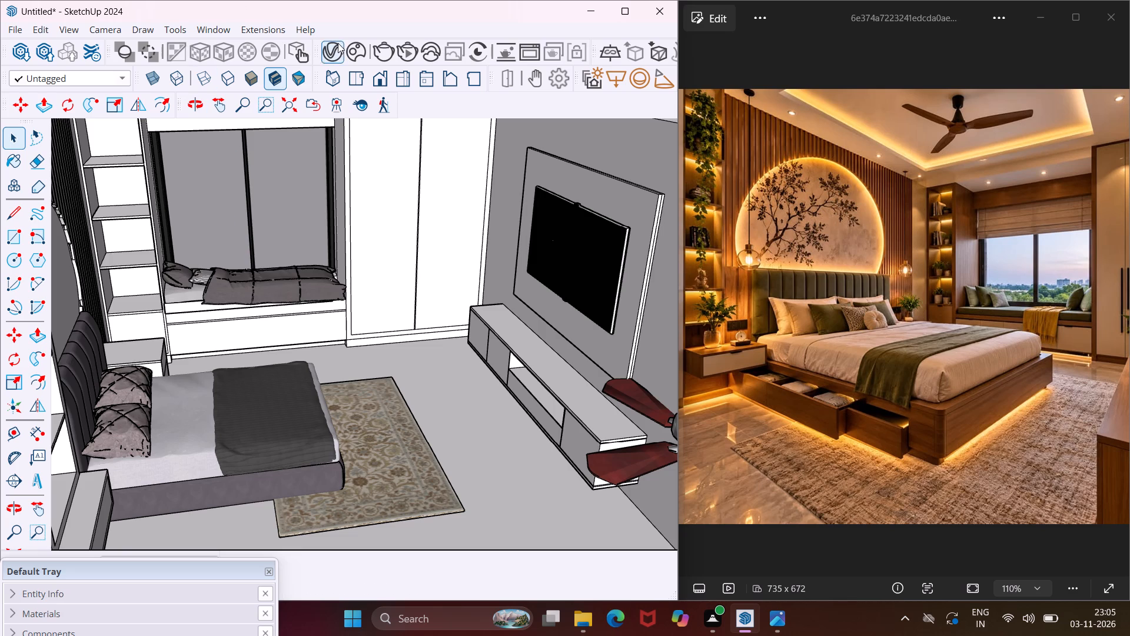
pyautogui.click(353, 54)
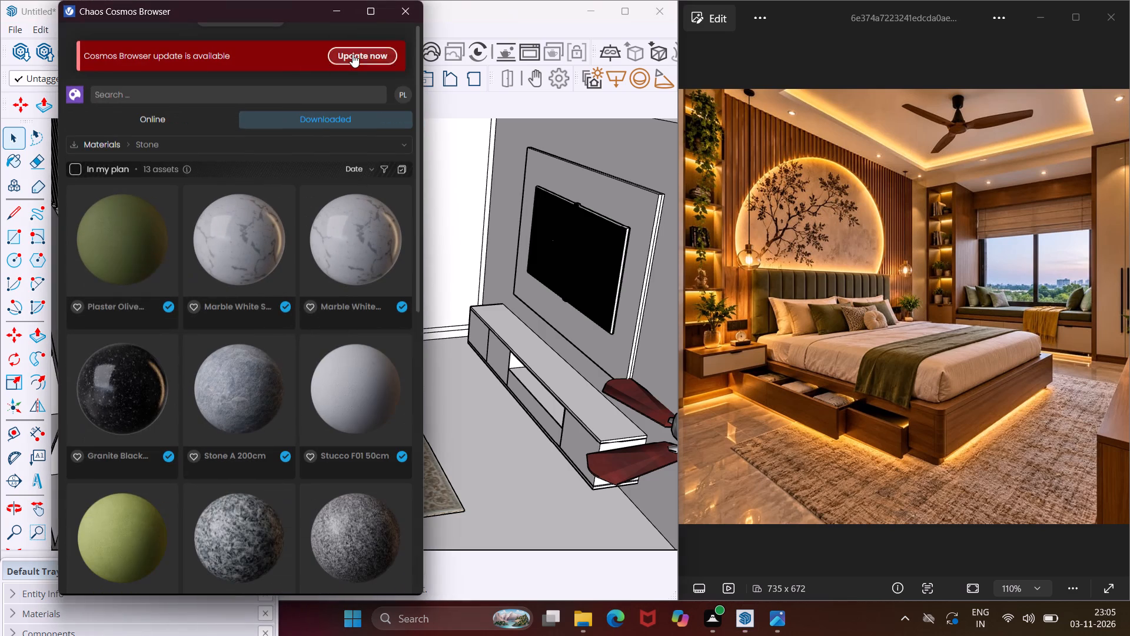
pyautogui.click(315, 147)
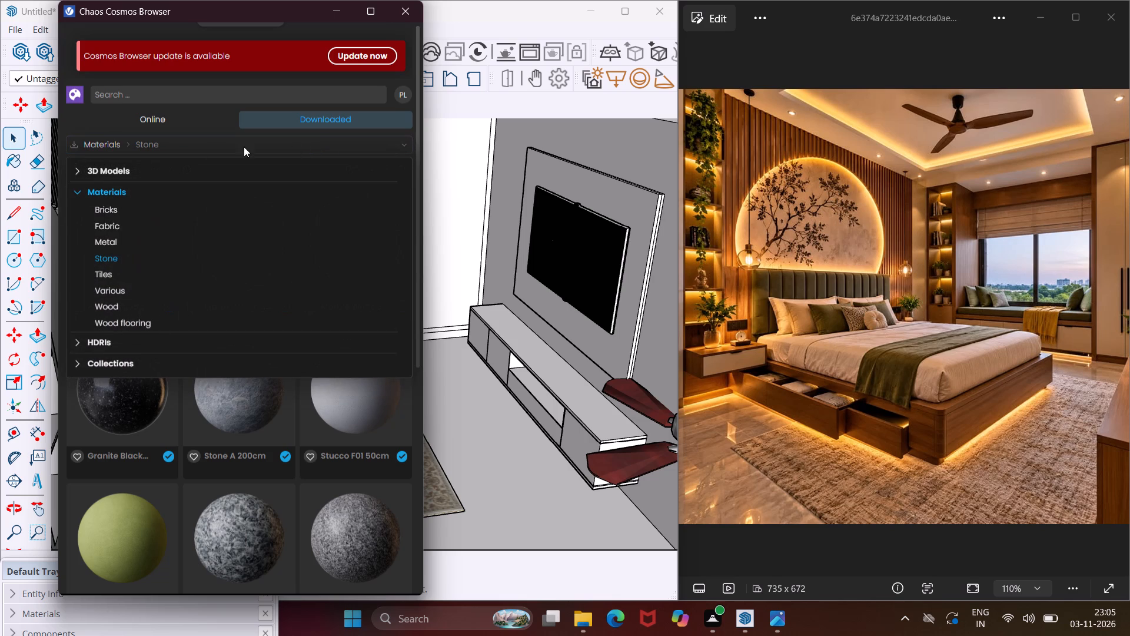
pyautogui.click(126, 170)
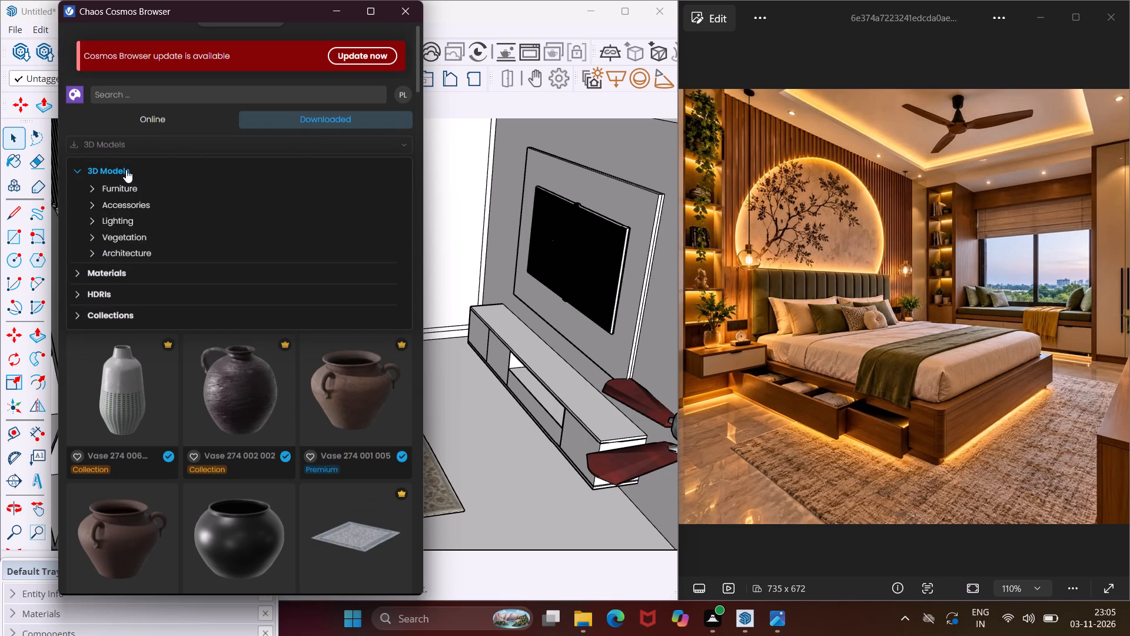
pyautogui.click(148, 90)
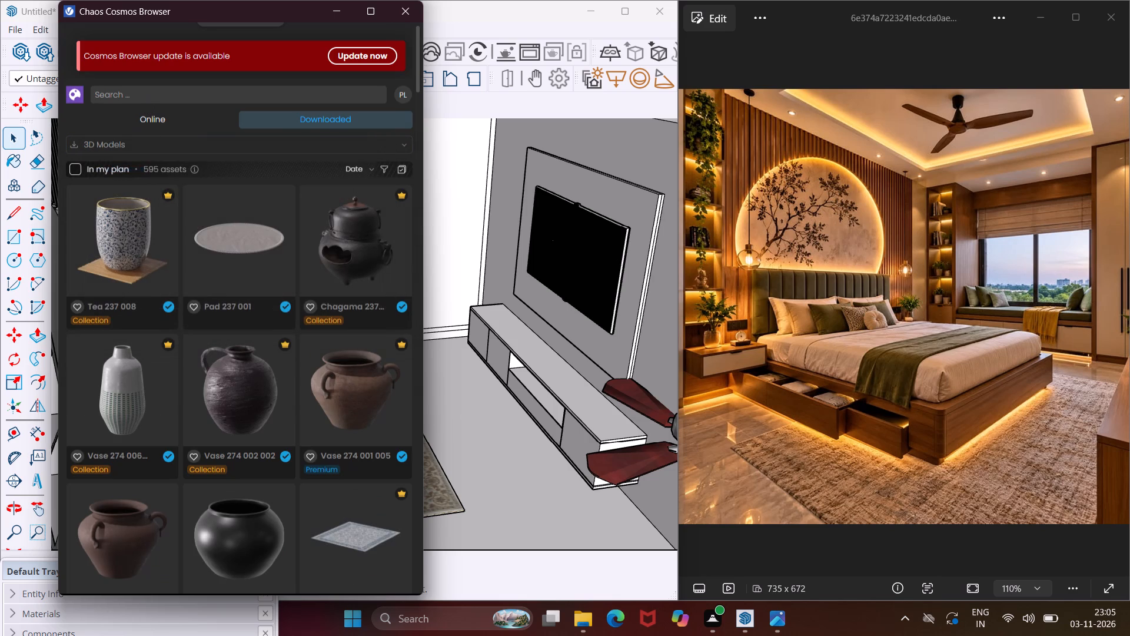
pyautogui.write('boo')
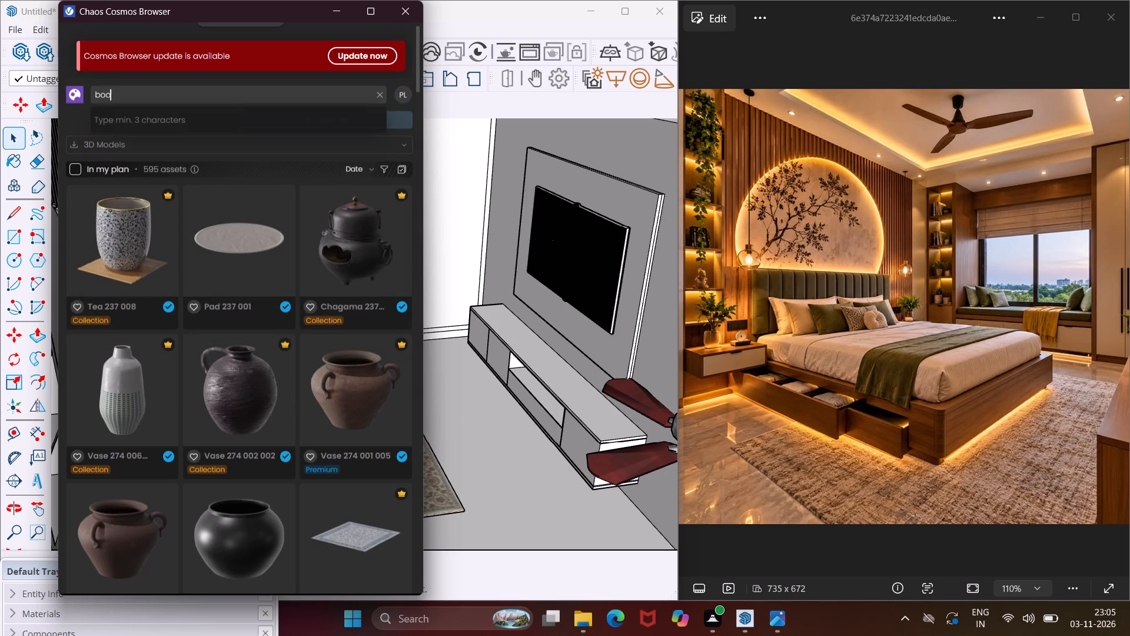
pyautogui.press('k')
pyautogui.press('s')
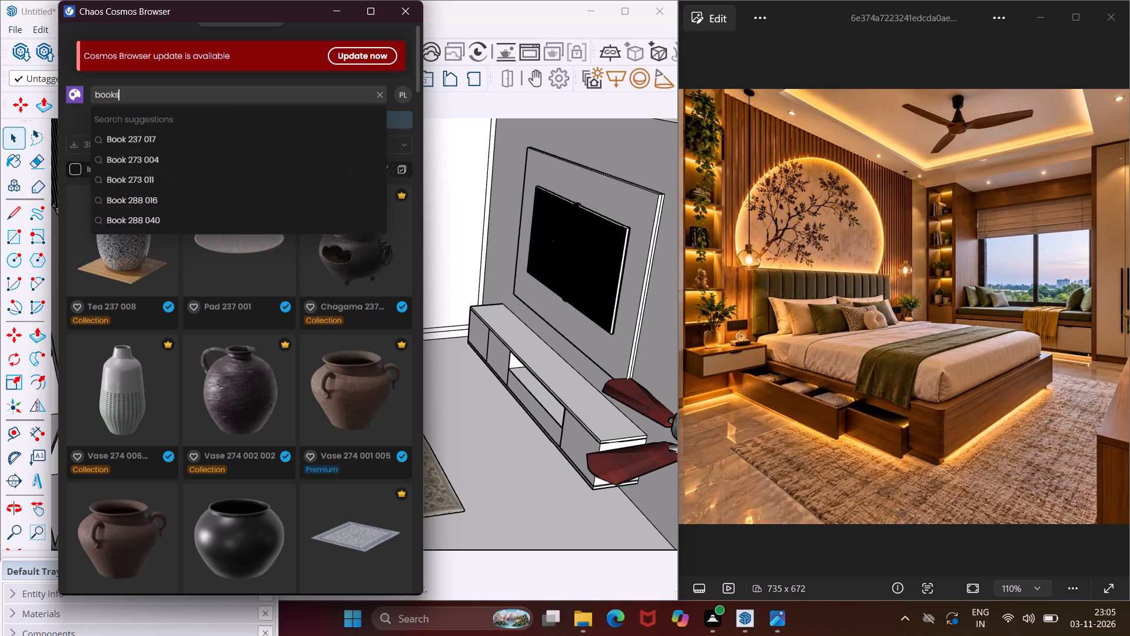
pyautogui.press('Return')
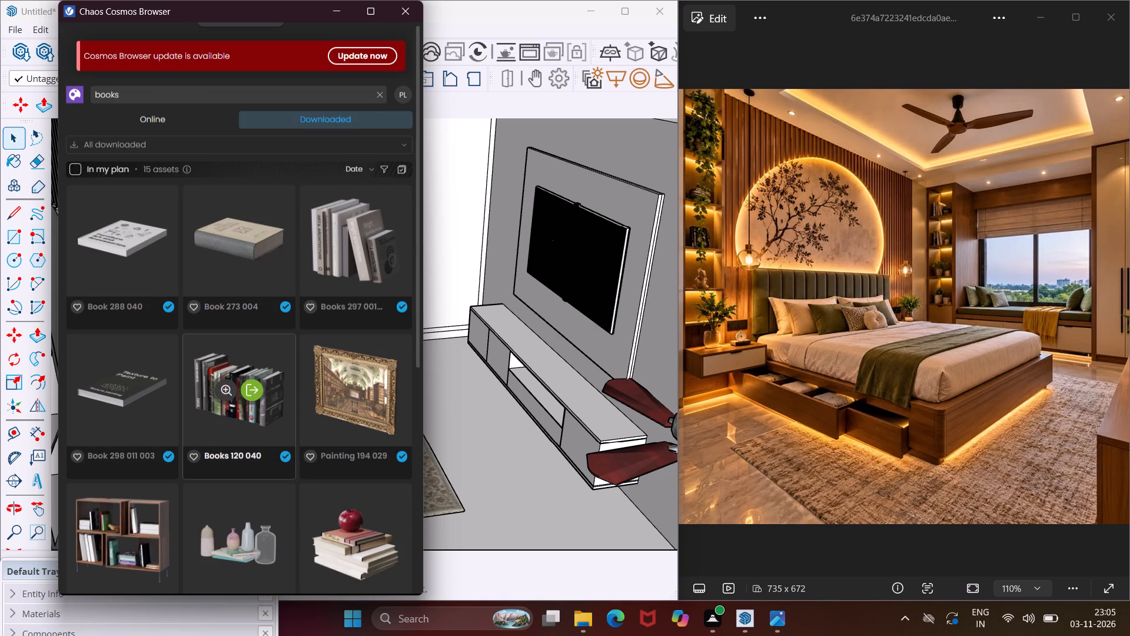
pyautogui.scroll(-7, 238, 399)
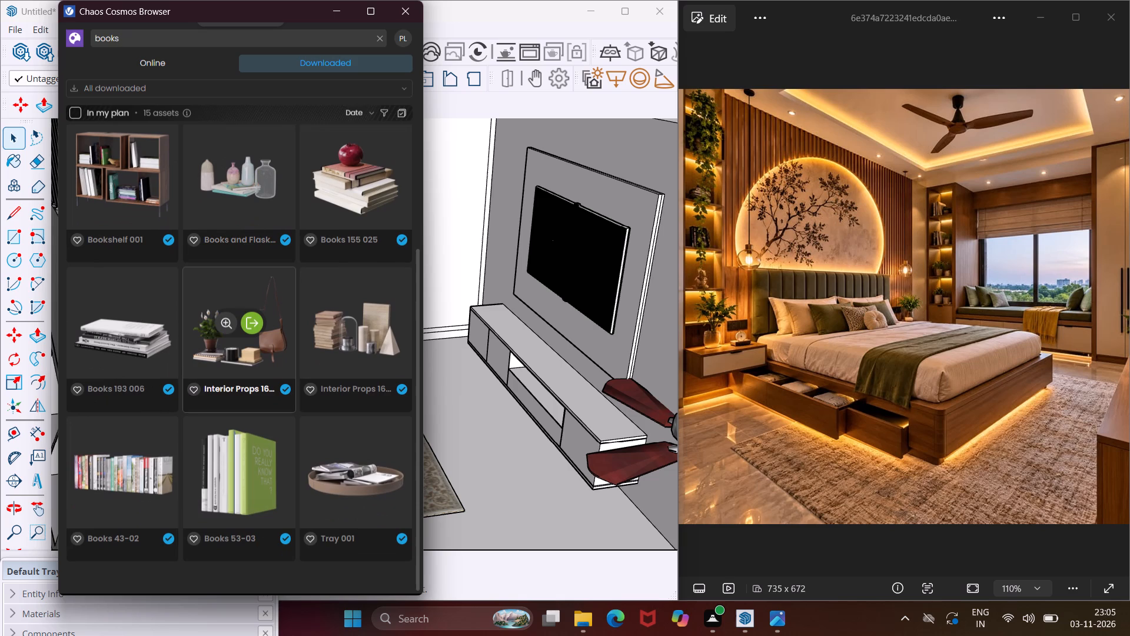
pyautogui.scroll(-6, 264, 376)
pyautogui.scroll(3, 266, 382)
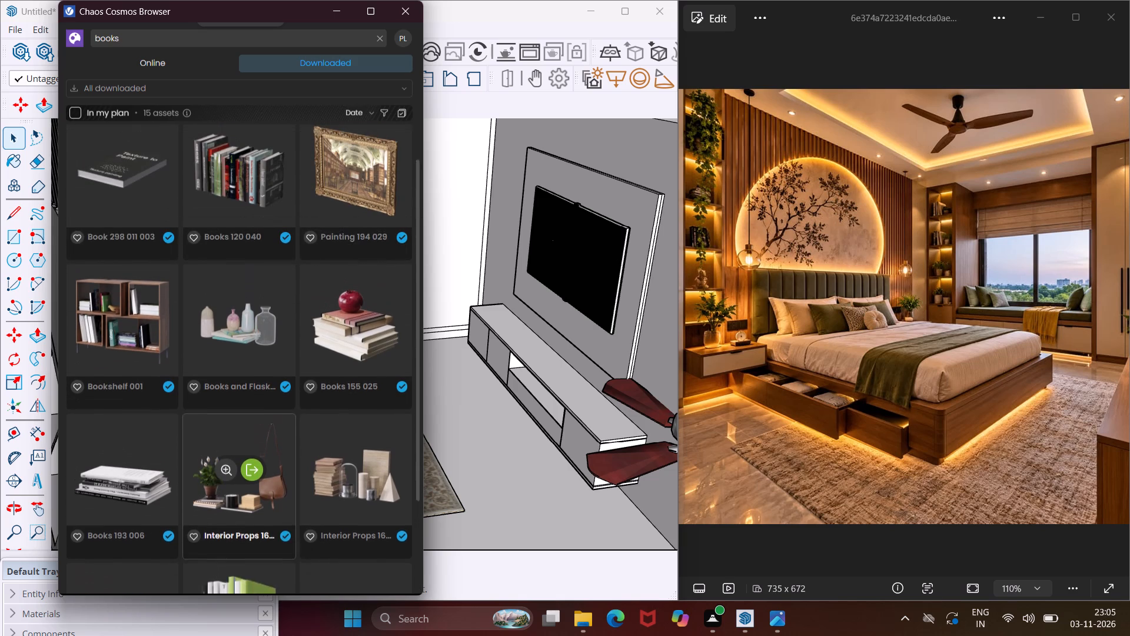
pyautogui.scroll(3, 271, 352)
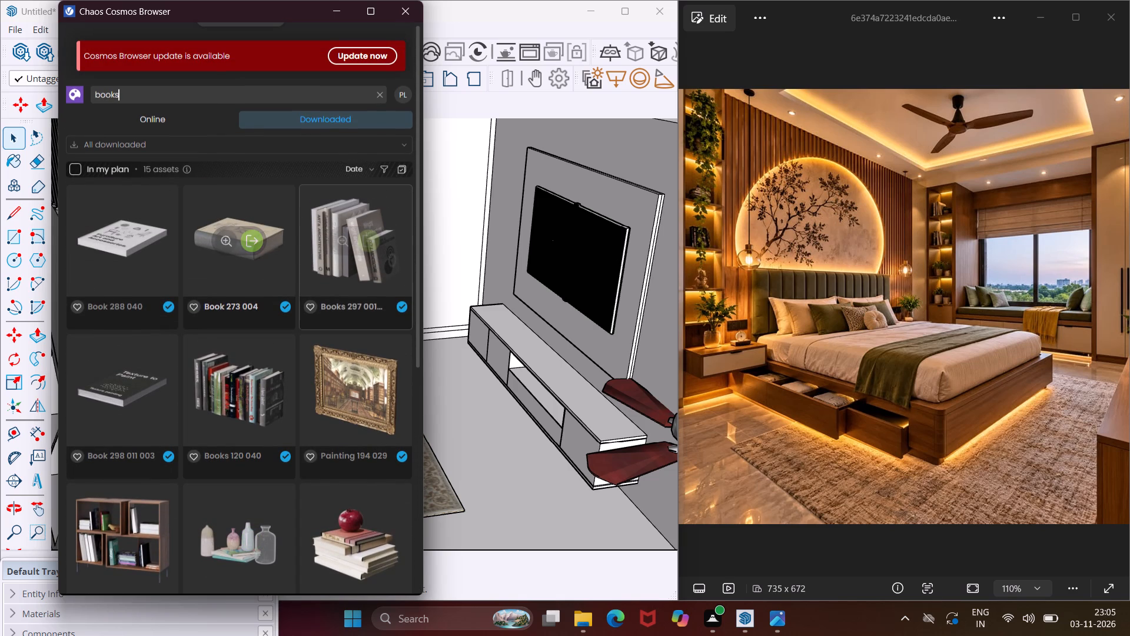
pyautogui.click(367, 236)
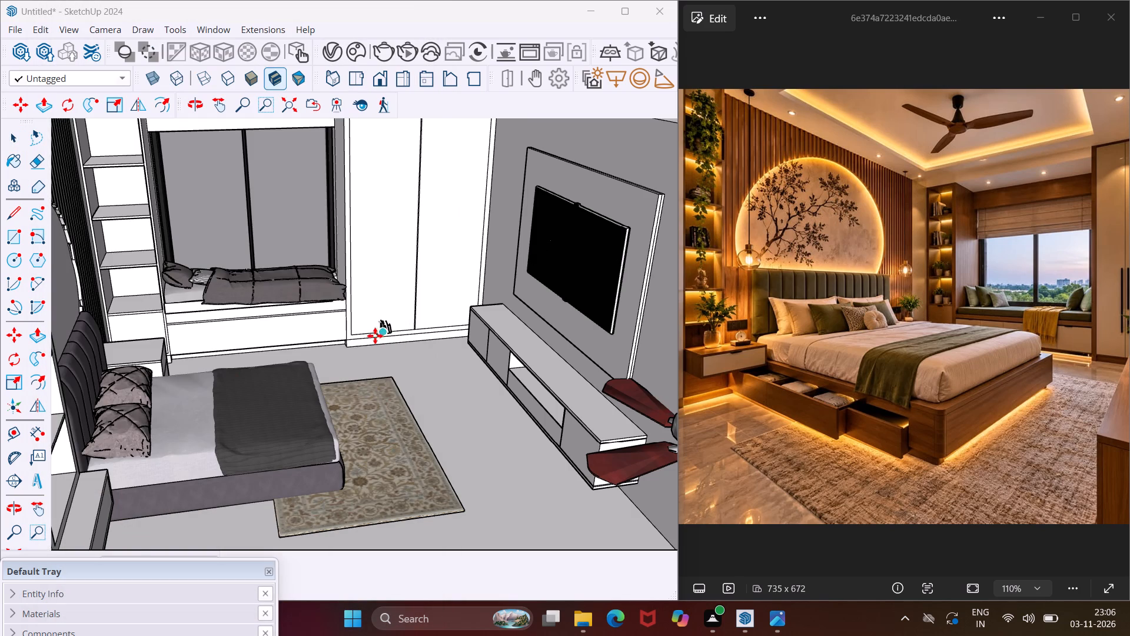
# Place the imported Books 297 001 set on an upper shelf of the narrow shelving unit beside the window seat.
pyautogui.scroll(-6, 374, 336)
pyautogui.scroll(4, 227, 243)
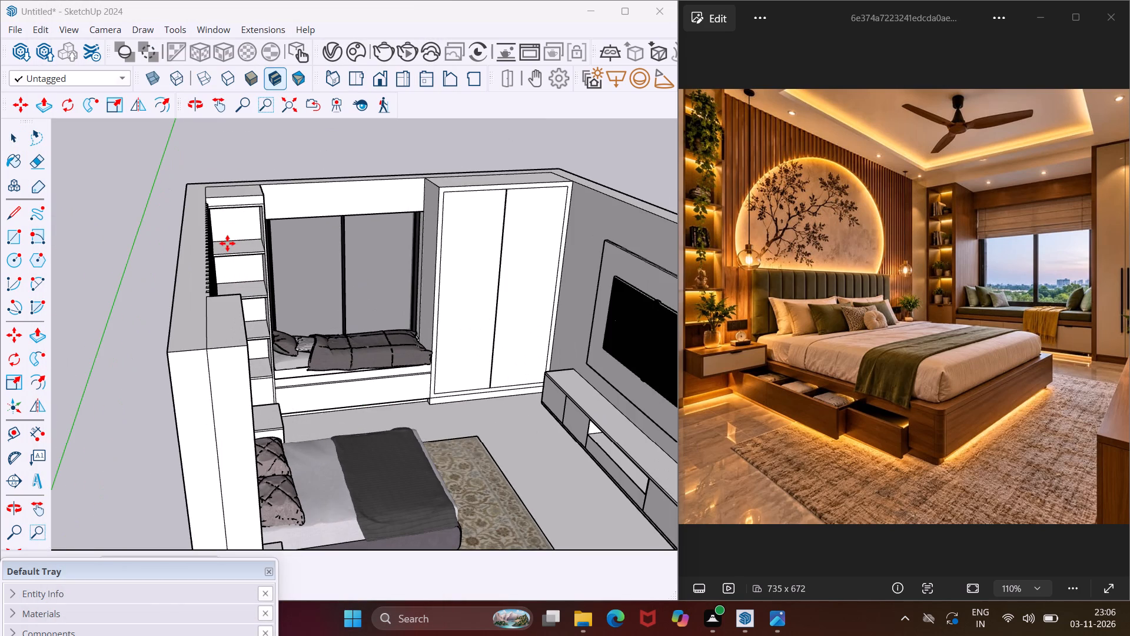
pyautogui.moveTo(227, 243); pyautogui.dragTo(197, 249, button='middle')
pyautogui.scroll(12, 255, 244)
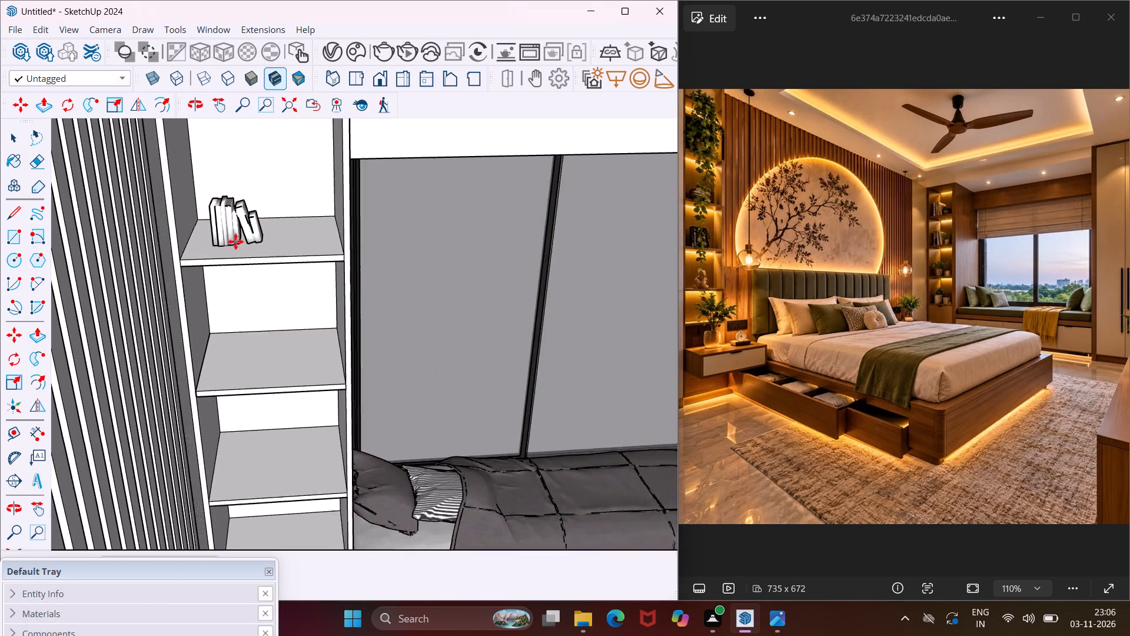
pyautogui.scroll(3, 233, 241)
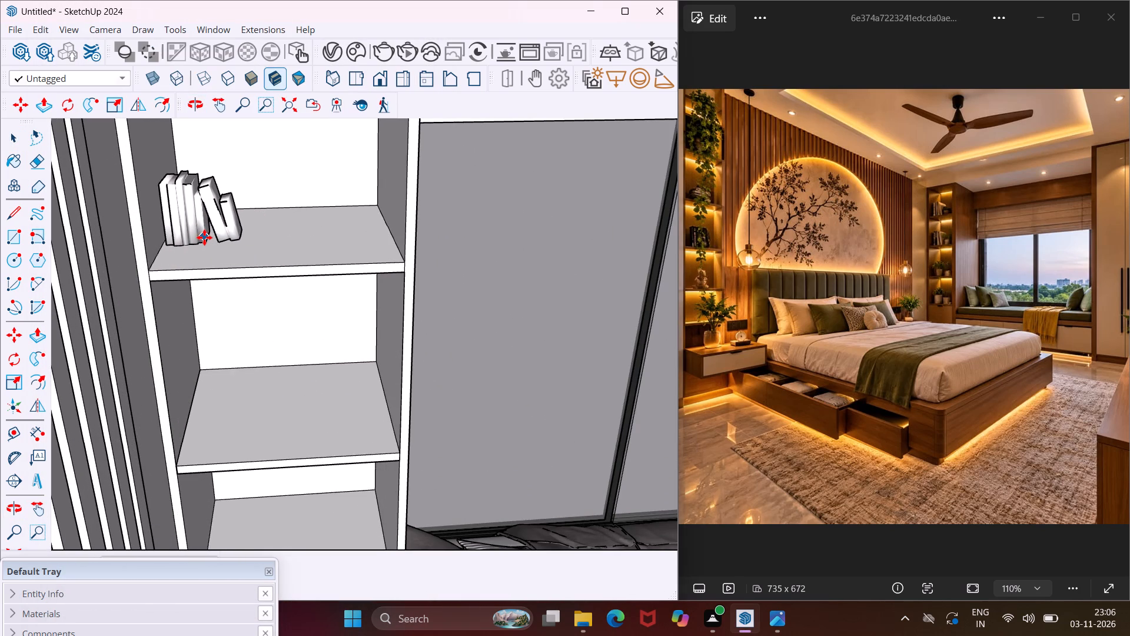
pyautogui.click(204, 237)
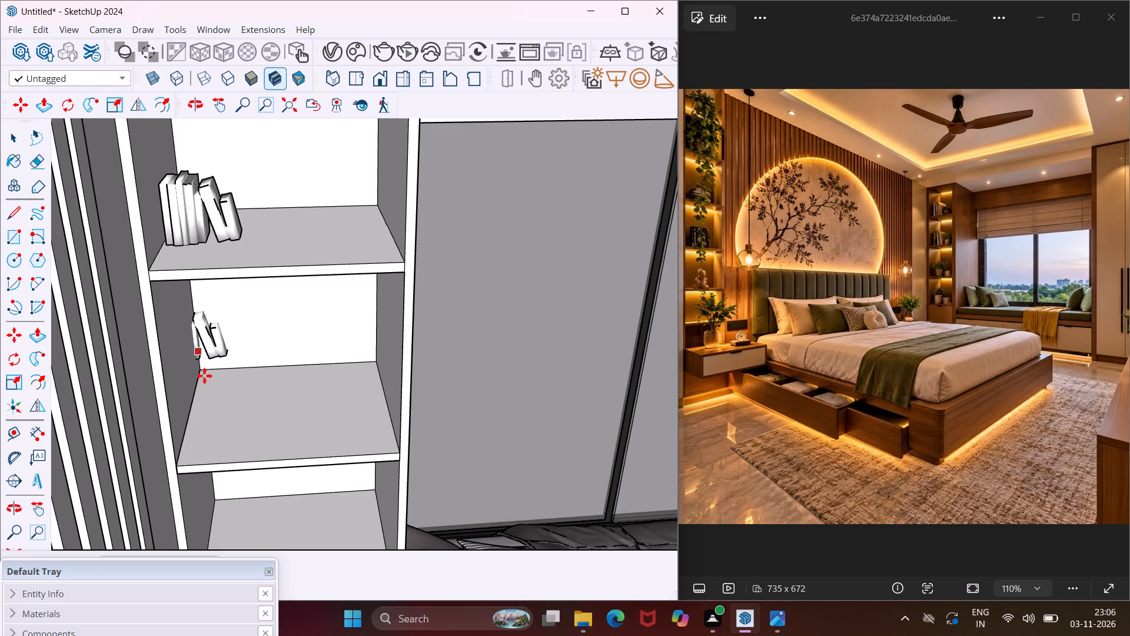
pyautogui.moveTo(204, 394); pyautogui.dragTo(183, 373, button='middle')
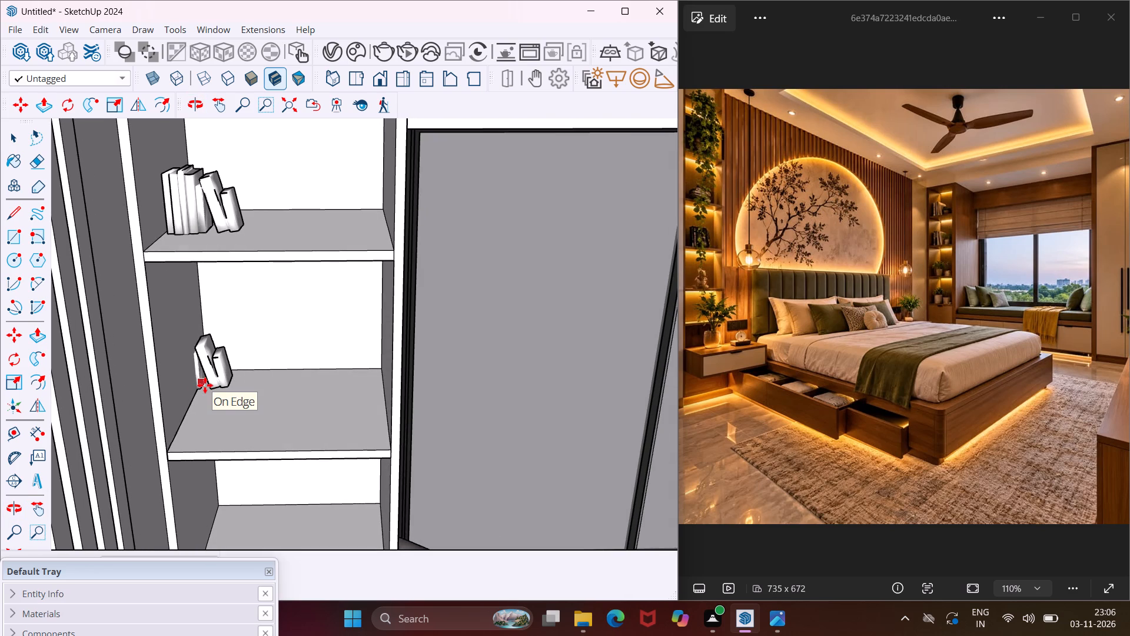
pyautogui.press('Escape')
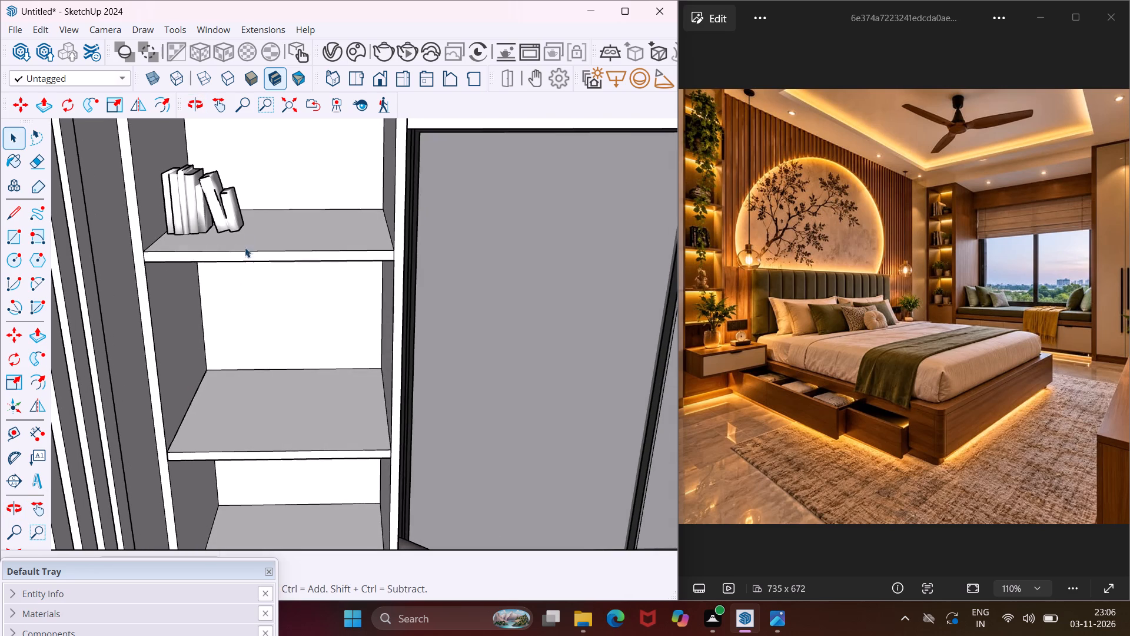
# Enlarge the placed book set uniformly by a corner so it fills more of the shelf's width and height.
pyautogui.press('space')
pyautogui.click(230, 206)
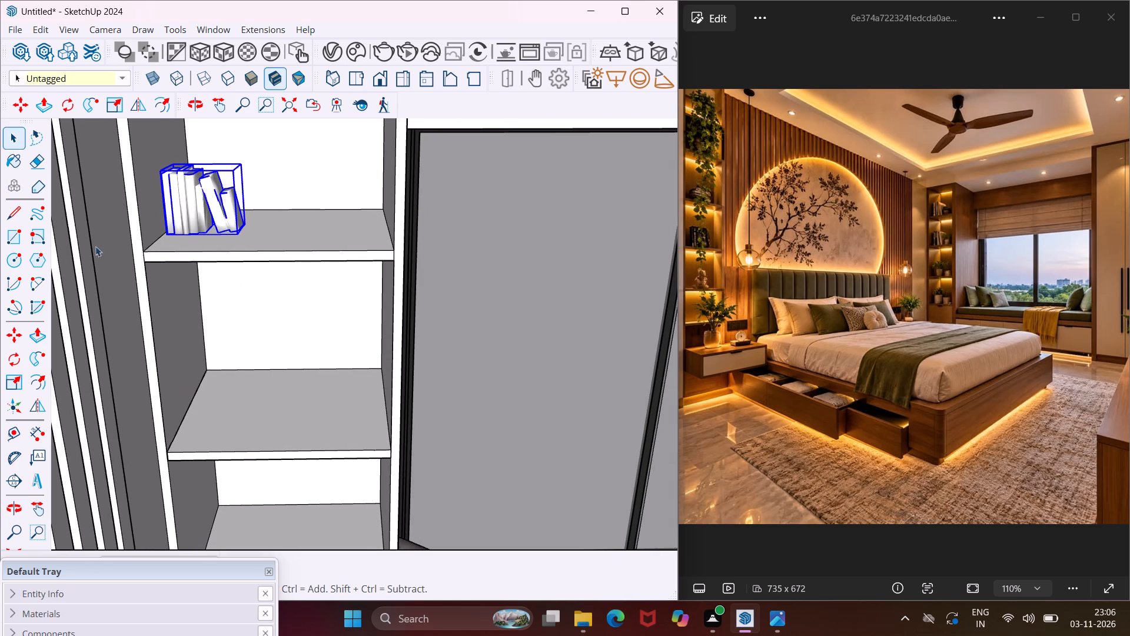
pyautogui.click(9, 385)
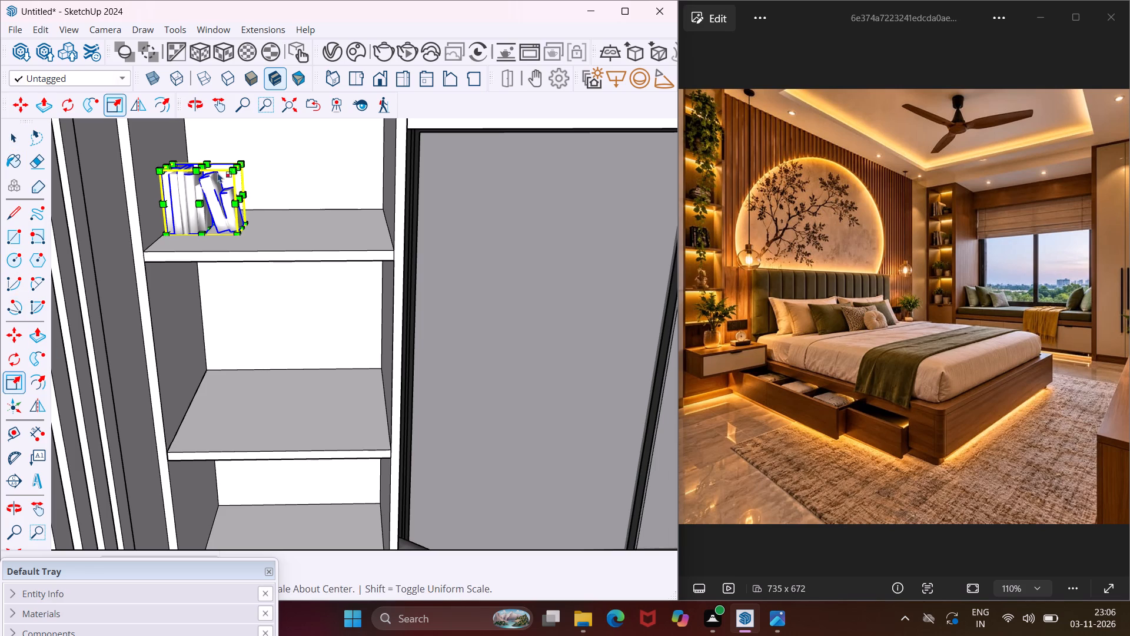
pyautogui.click(229, 169)
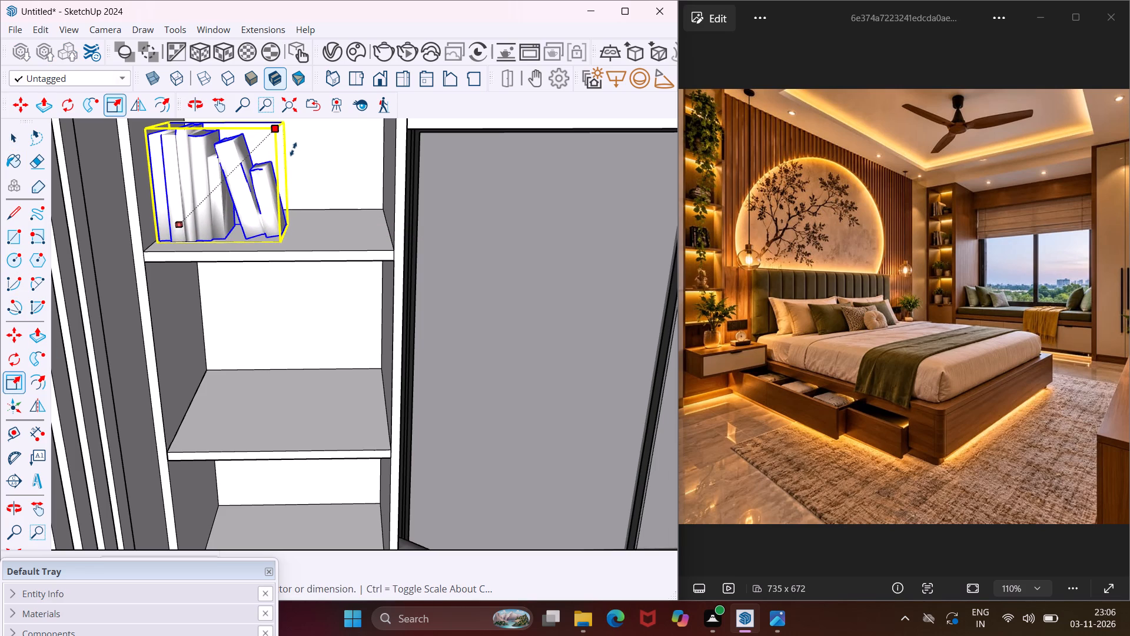
pyautogui.click(294, 148)
# Copy the enlarged book set straight down onto the next shelf of the narrow shelving unit.
pyautogui.scroll(-5, 236, 204)
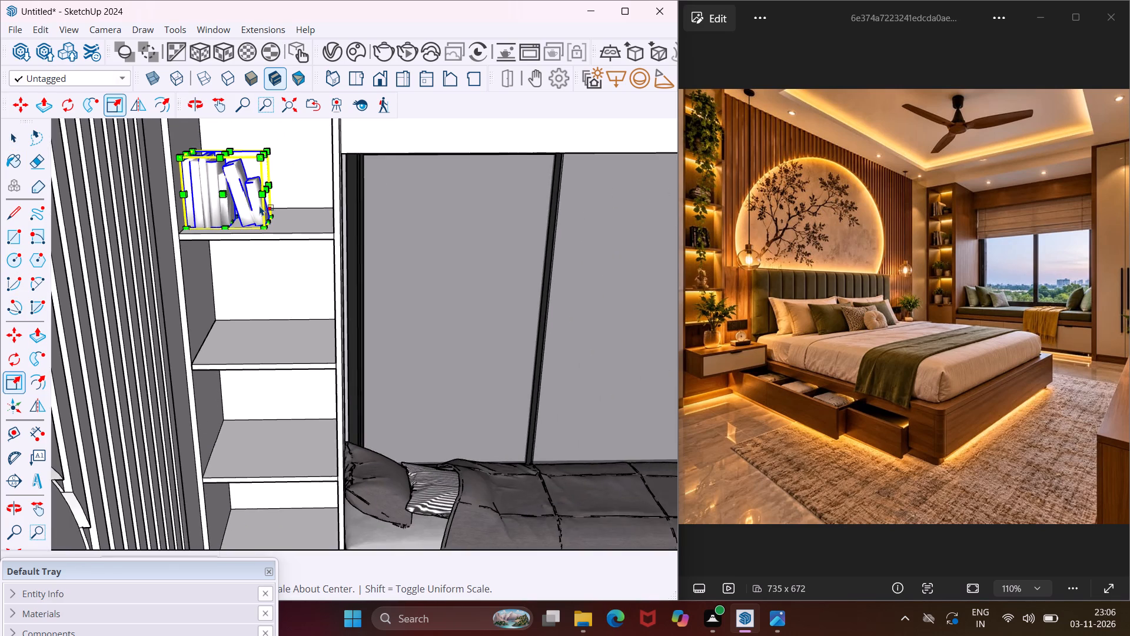
pyautogui.scroll(-4, 260, 206)
pyautogui.press('m')
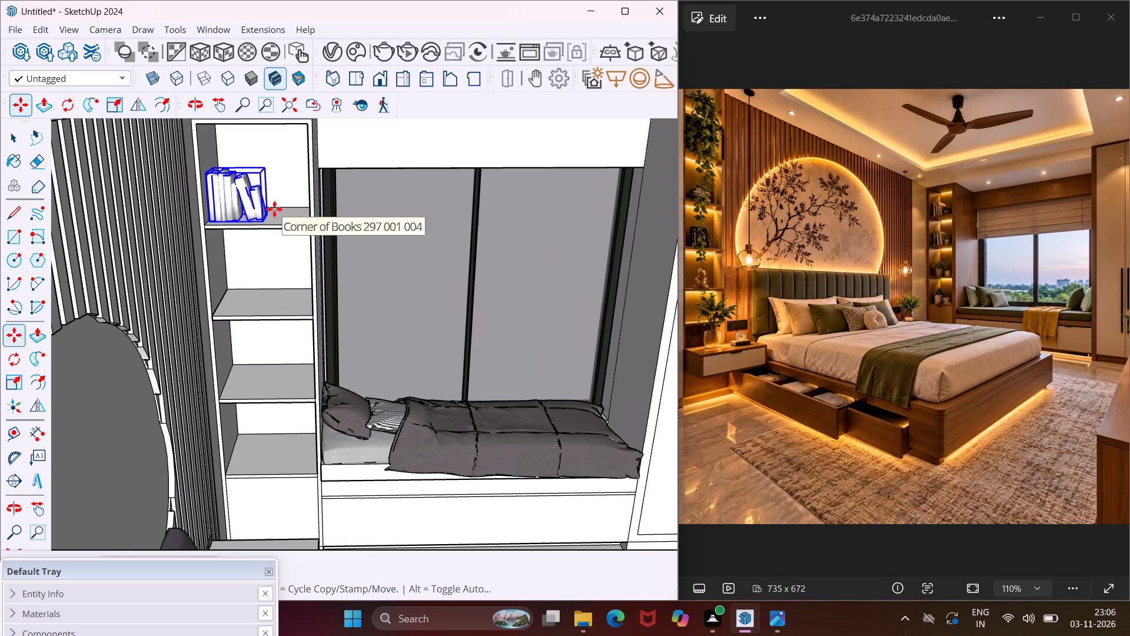
pyautogui.click(277, 211)
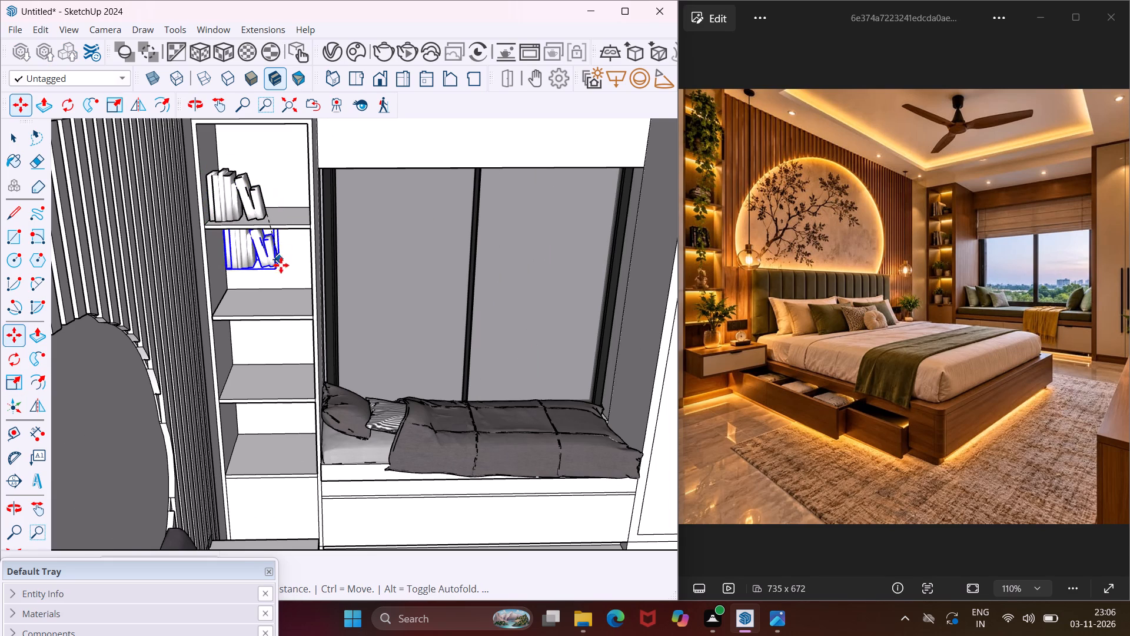
pyautogui.scroll(4, 278, 300)
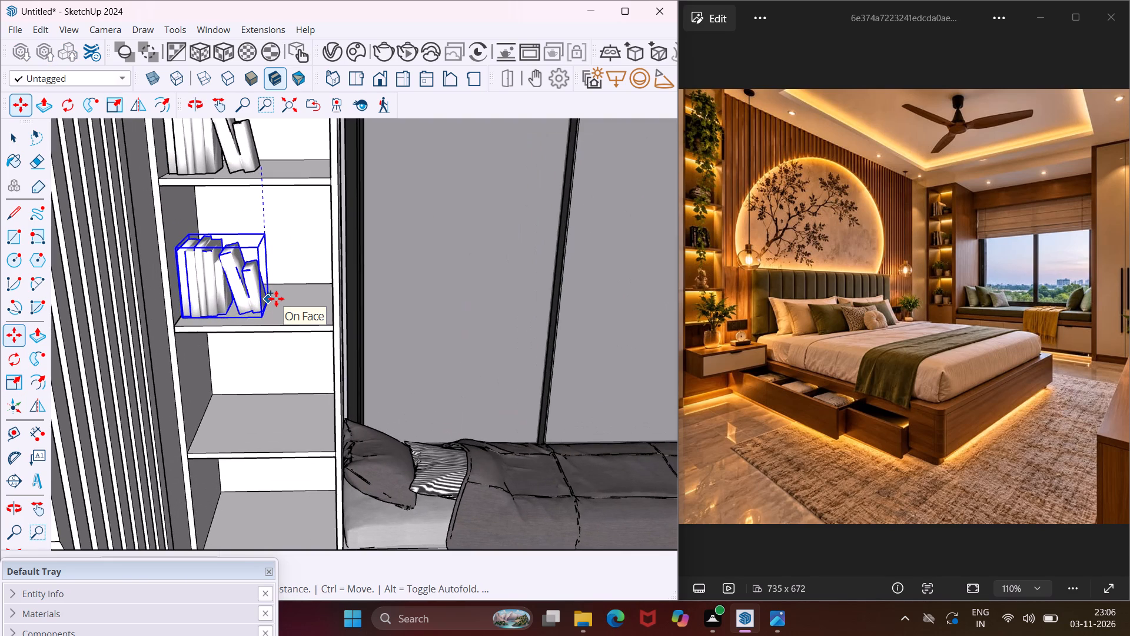
pyautogui.click(276, 300)
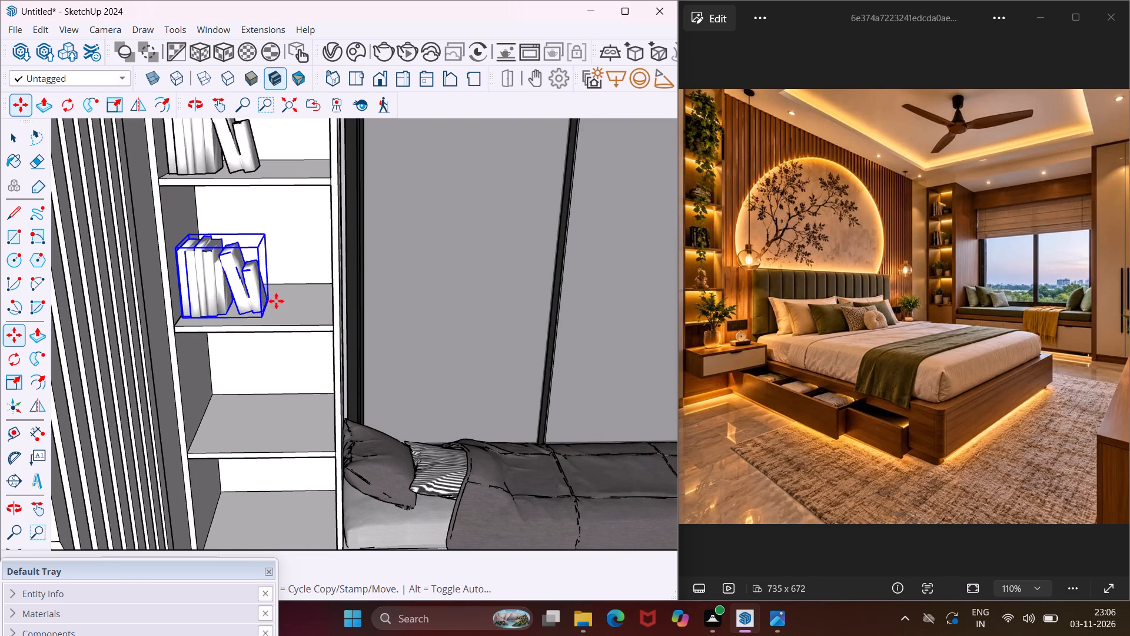
pyautogui.scroll(-10, 304, 276)
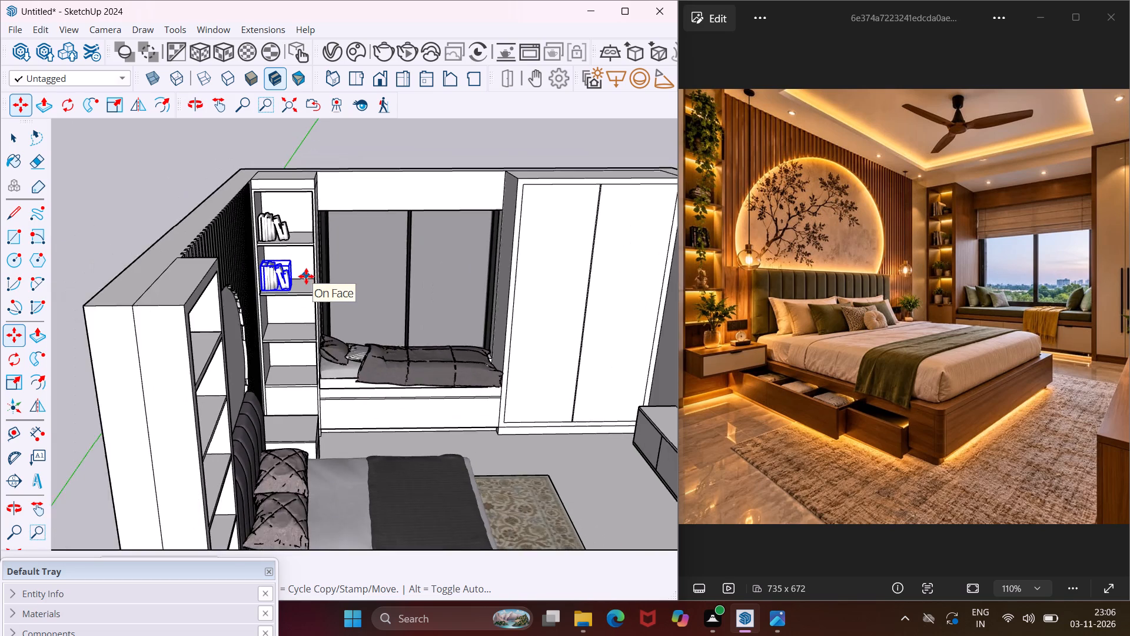
pyautogui.scroll(-2, 306, 276)
pyautogui.press('Escape')
pyautogui.press('space')
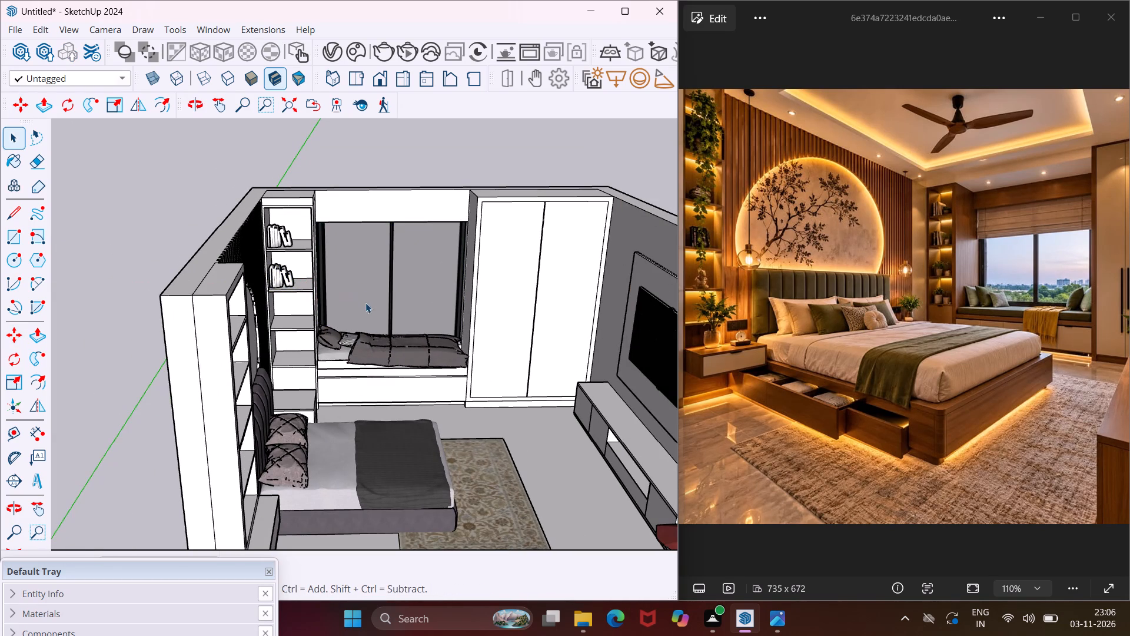
# Run a quick V-Ray test render of the bedroom from an angled overhead view, and minimize the frame buffer.
pyautogui.moveTo(363, 333); pyautogui.dragTo(223, 365, button='middle')
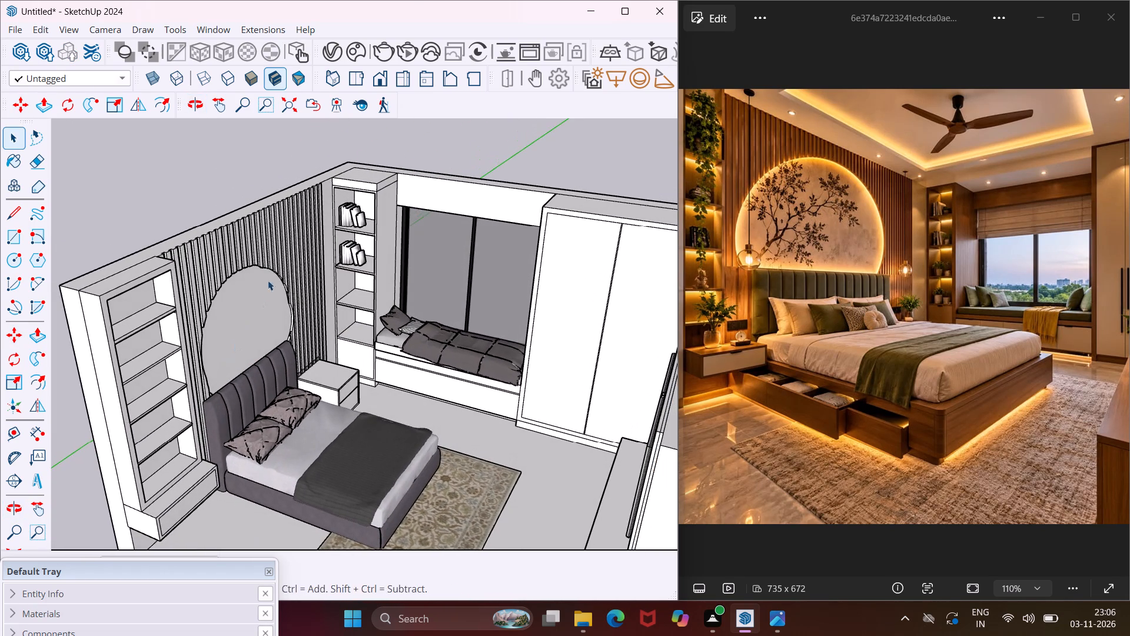
pyautogui.click(388, 49)
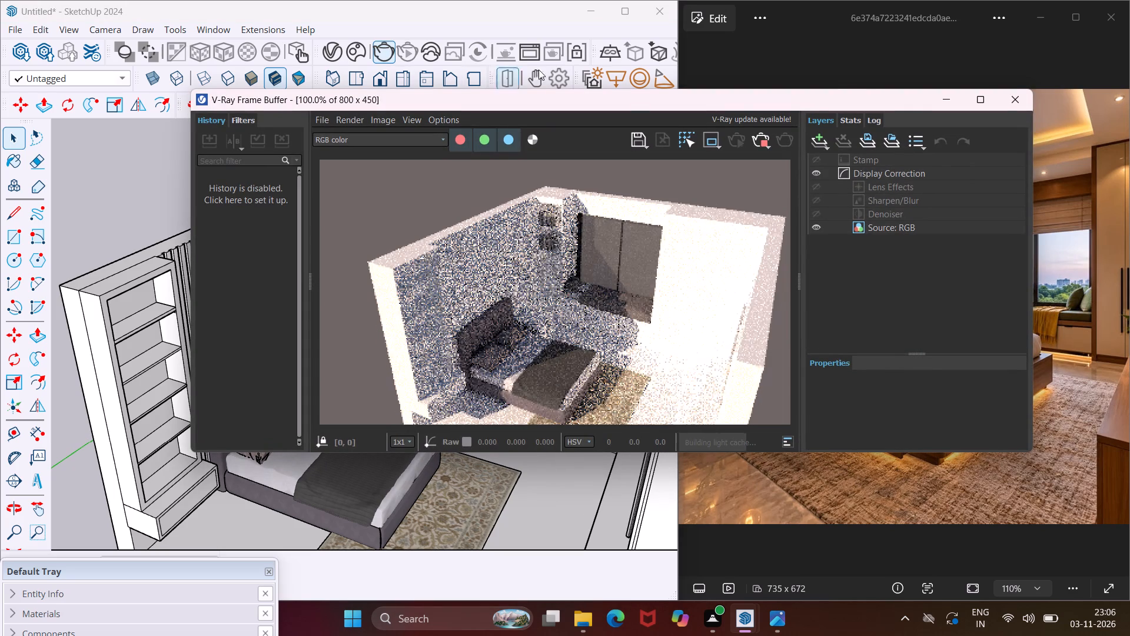
pyautogui.click(945, 100)
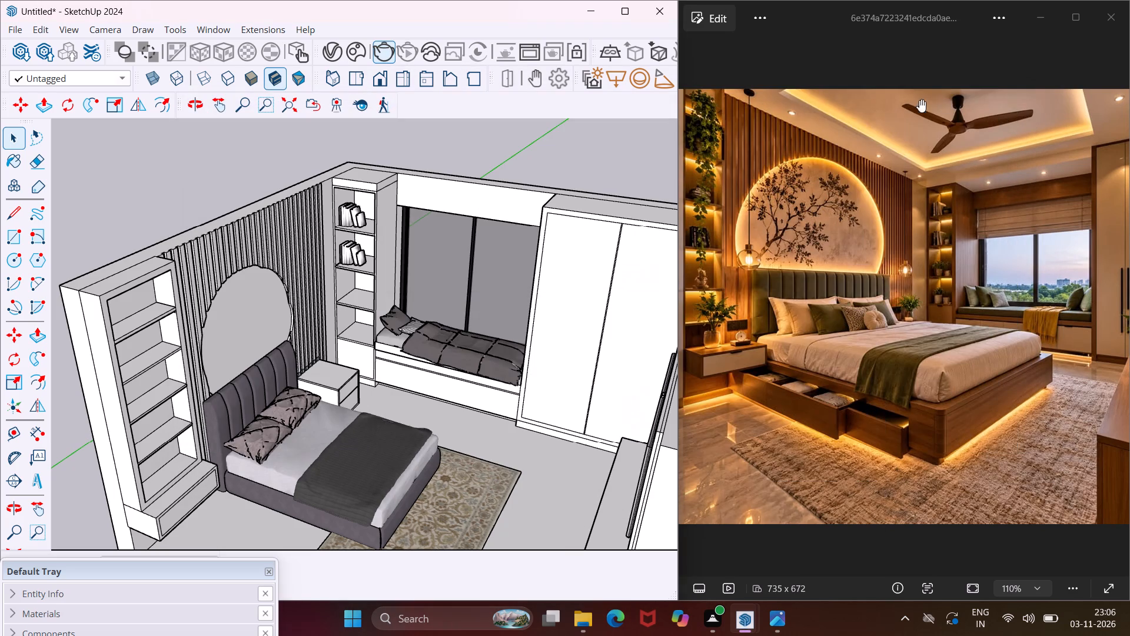
# Browse the downloaded Chaos Cosmos book assets, clear the search and filter by 3D Models, Vegetation, Potted plants.
pyautogui.click(359, 52)
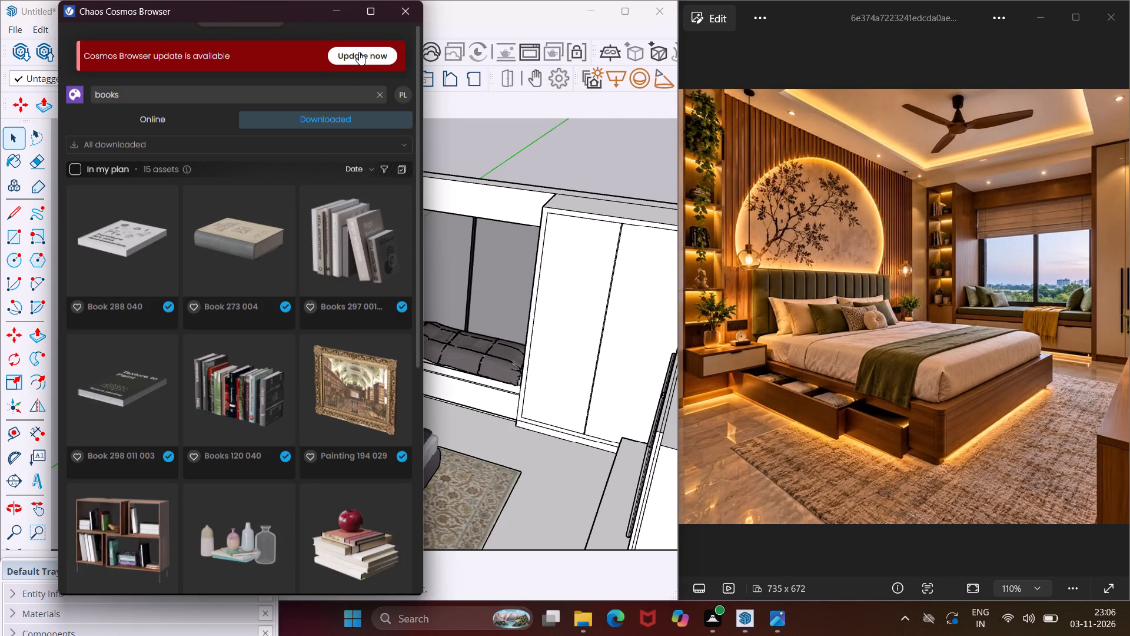
pyautogui.scroll(-5, 297, 363)
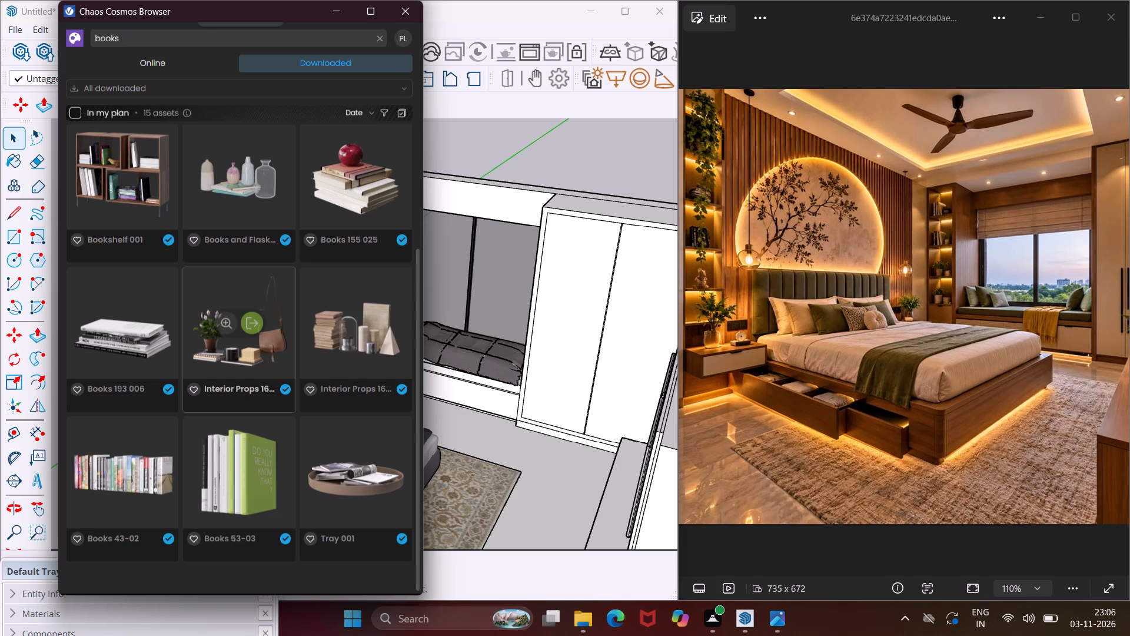
pyautogui.scroll(-4, 278, 363)
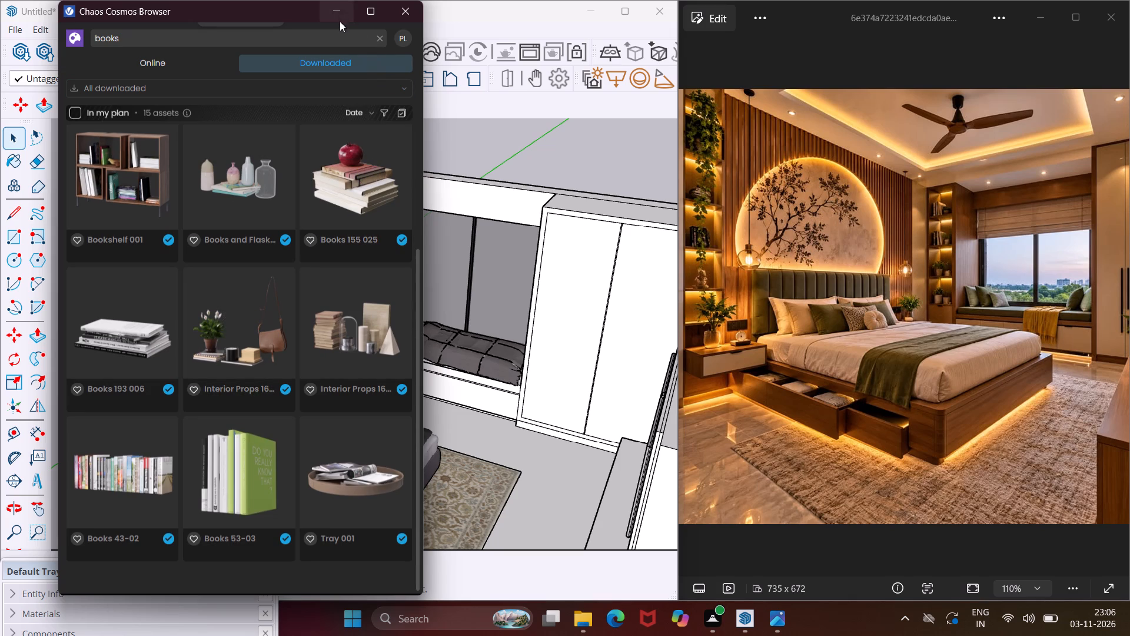
pyautogui.click(155, 41)
pyautogui.press('BackSpace')
pyautogui.press('BackSpace')
pyautogui.press('BackSpace')
pyautogui.press('BackSpace')
pyautogui.press('BackSpace')
pyautogui.press('BackSpace')
pyautogui.press('BackSpace')
pyautogui.press('BackSpace')
pyautogui.press('BackSpace')
pyautogui.press('BackSpace')
pyautogui.press('BackSpace')
pyautogui.press('BackSpace')
pyautogui.press('BackSpace')
pyautogui.press('BackSpace')
pyautogui.press('BackSpace')
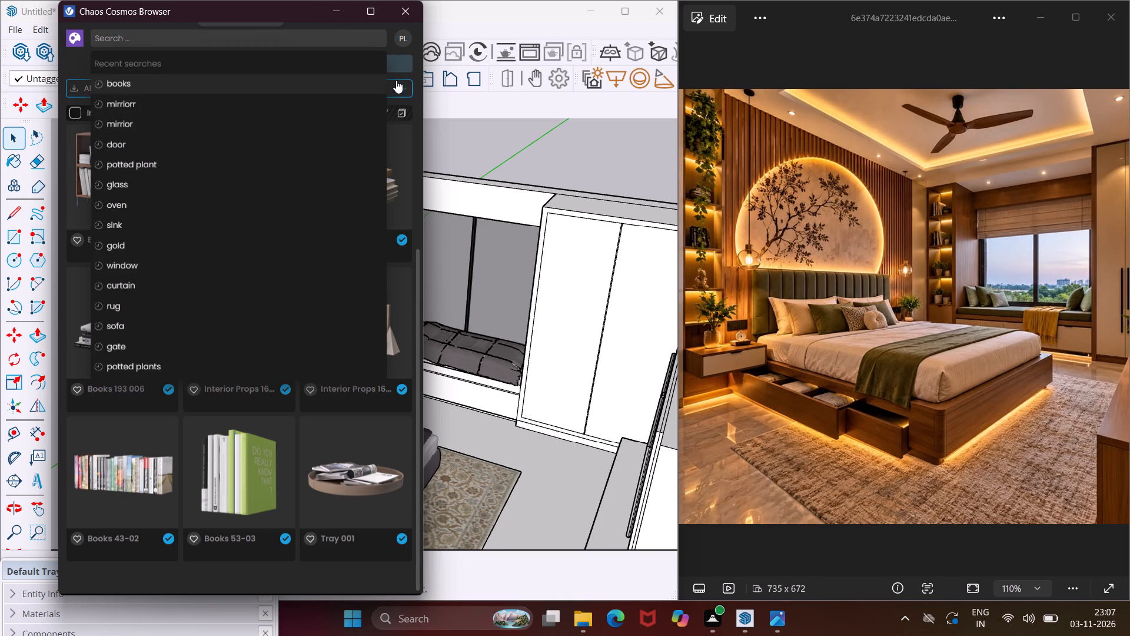
pyautogui.click(400, 65)
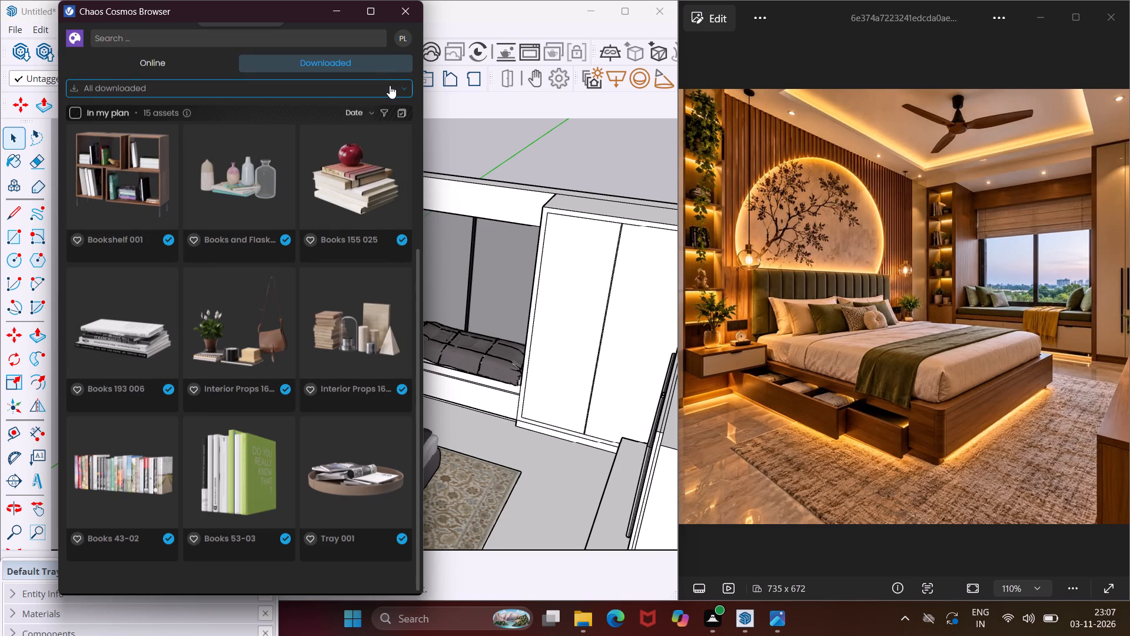
pyautogui.click(283, 94)
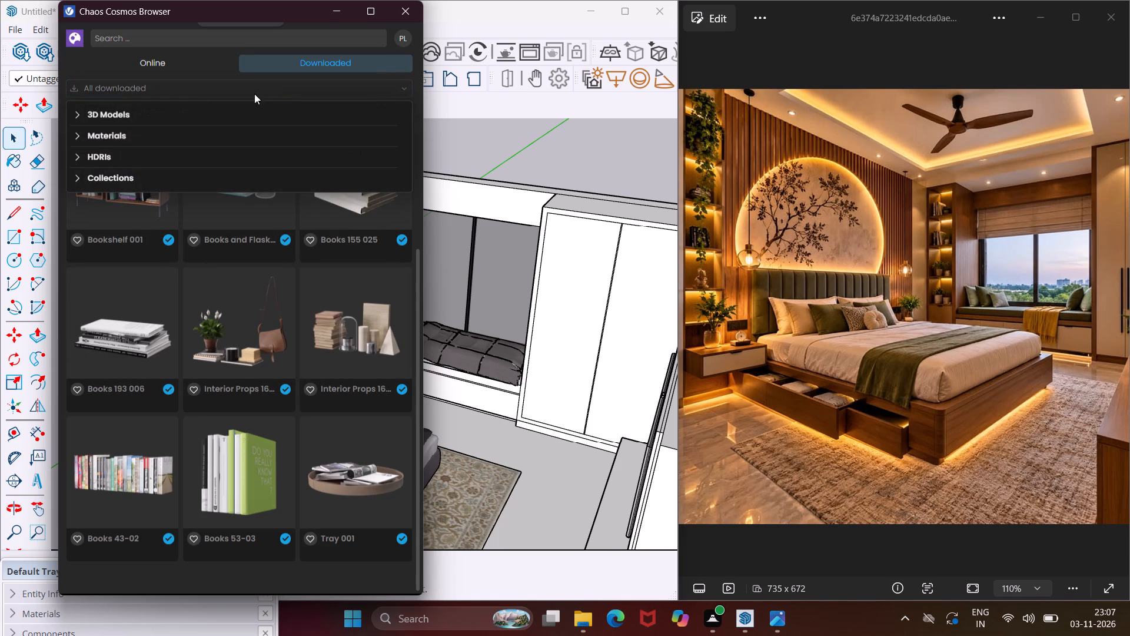
pyautogui.click(101, 117)
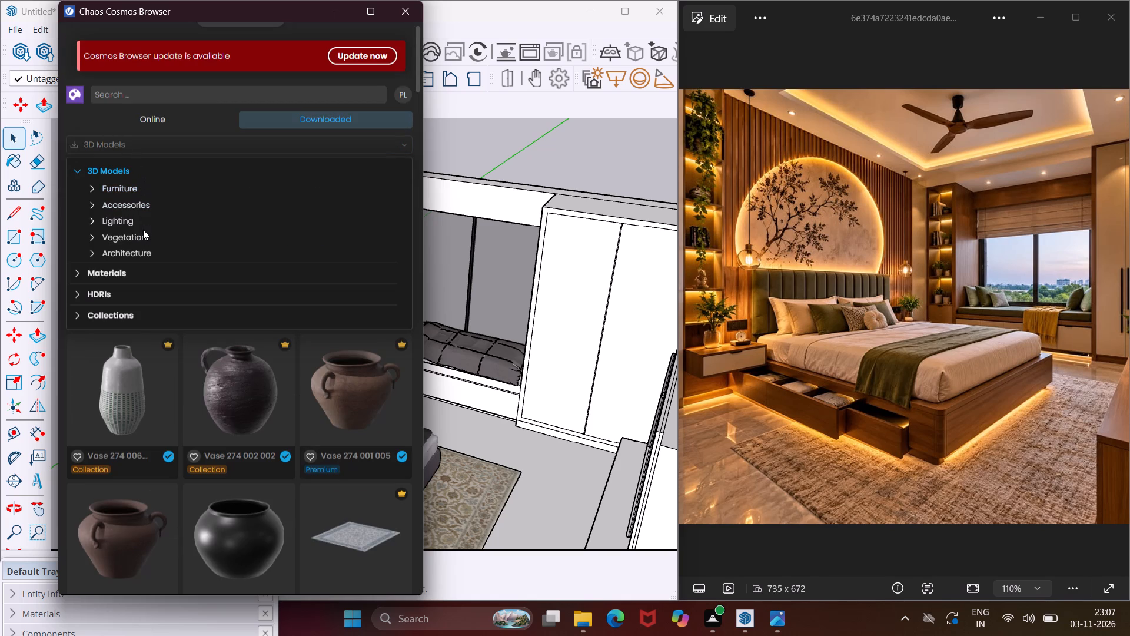
pyautogui.click(101, 236)
pyautogui.click(122, 287)
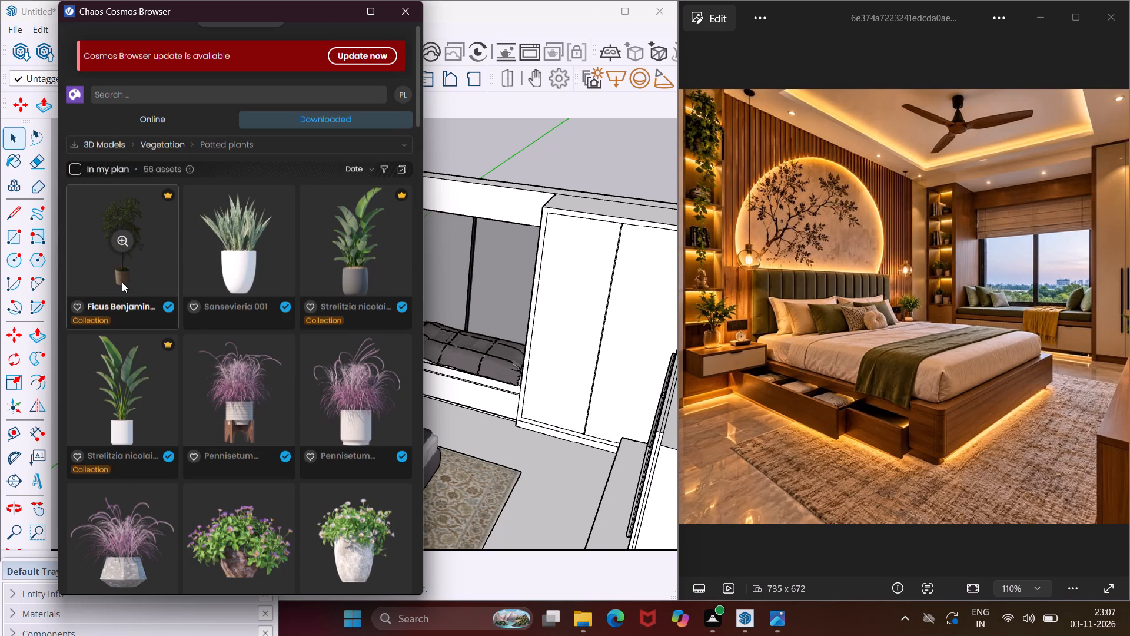
pyautogui.click(339, 9)
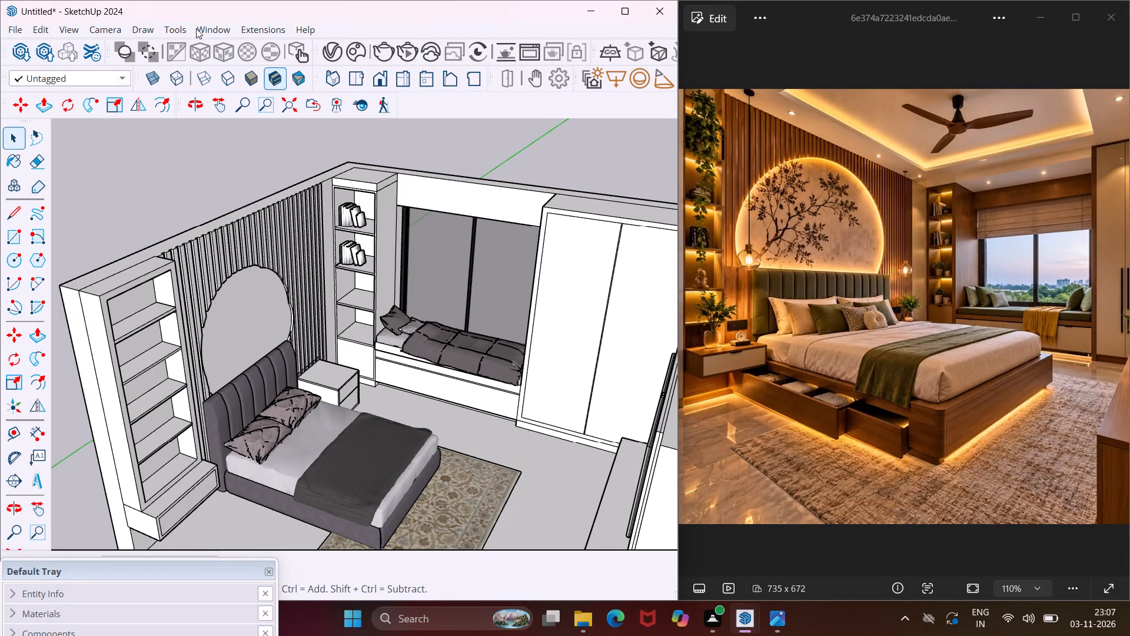
# Search 3D Warehouse for "potted plants".
pyautogui.click(196, 28)
pyautogui.click(253, 137)
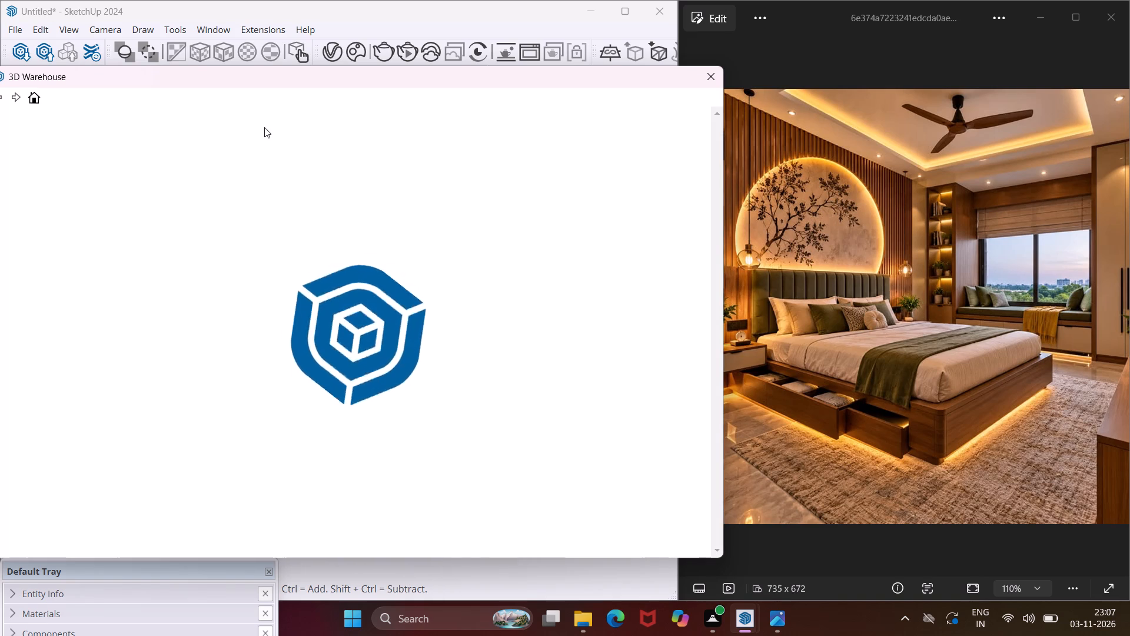
pyautogui.click(247, 135)
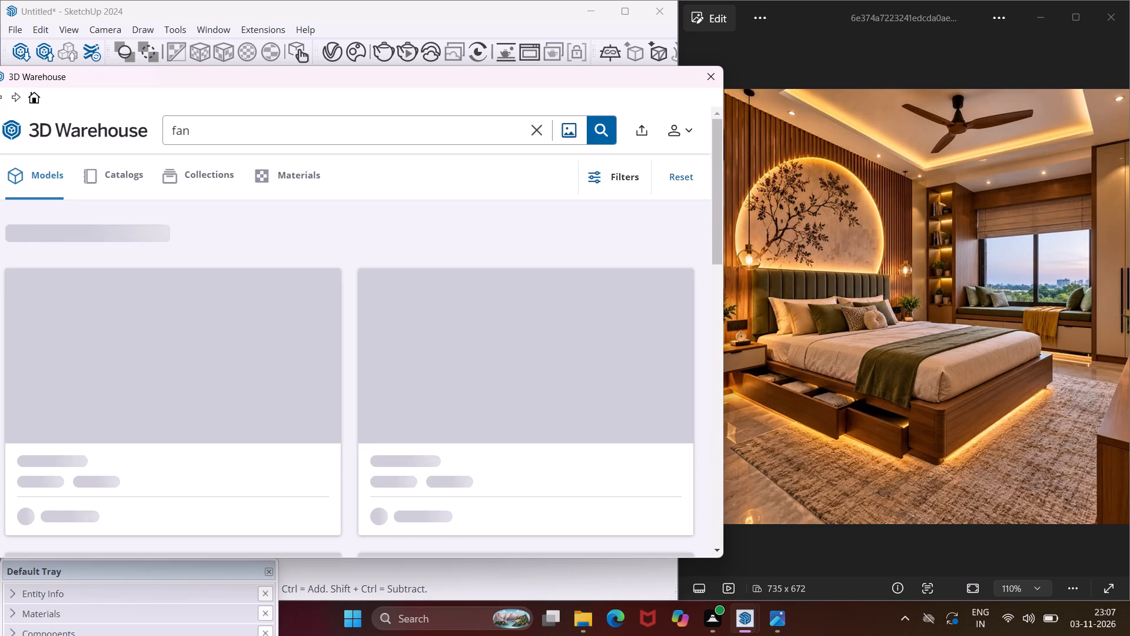
pyautogui.press('BackSpace')
pyautogui.press('BackSpace')
pyautogui.press('BackSpace')
pyautogui.press('BackSpace')
pyautogui.press('BackSpace')
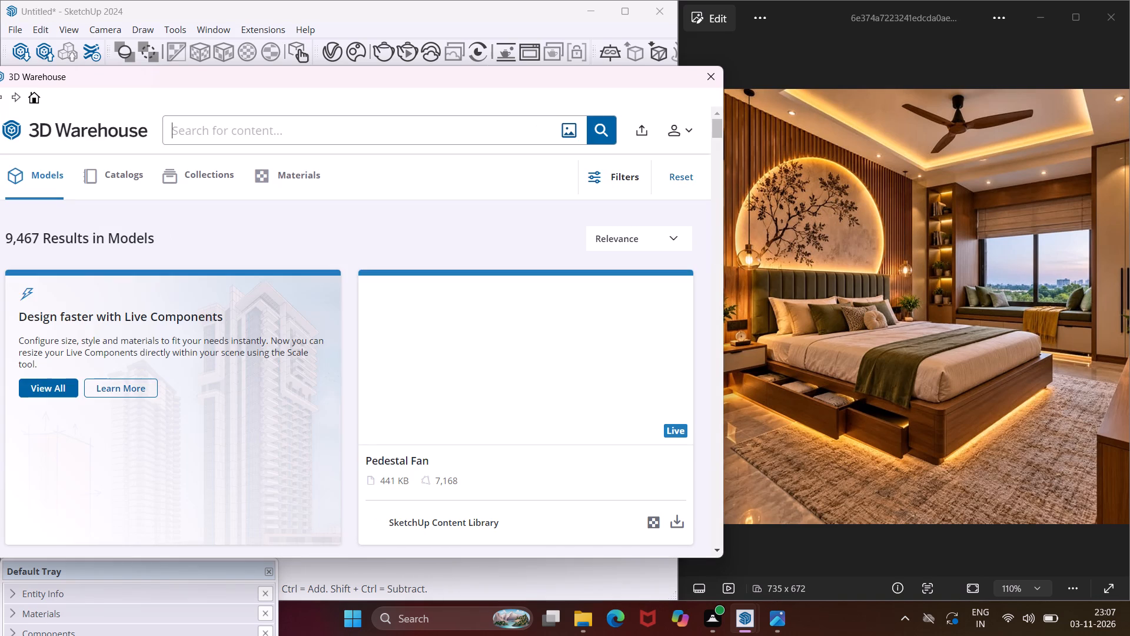
pyautogui.write('potted')
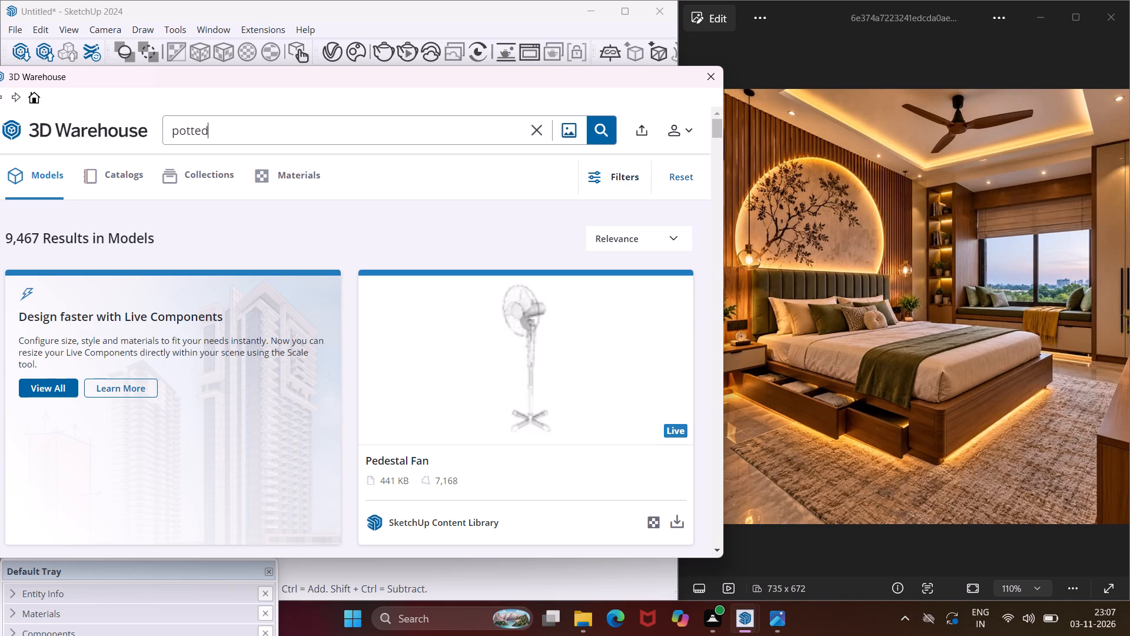
pyautogui.press('space')
pyautogui.write('plan')
pyautogui.press('r')
pyautogui.press('BackSpace')
pyautogui.write('ts')
pyautogui.press('Return')
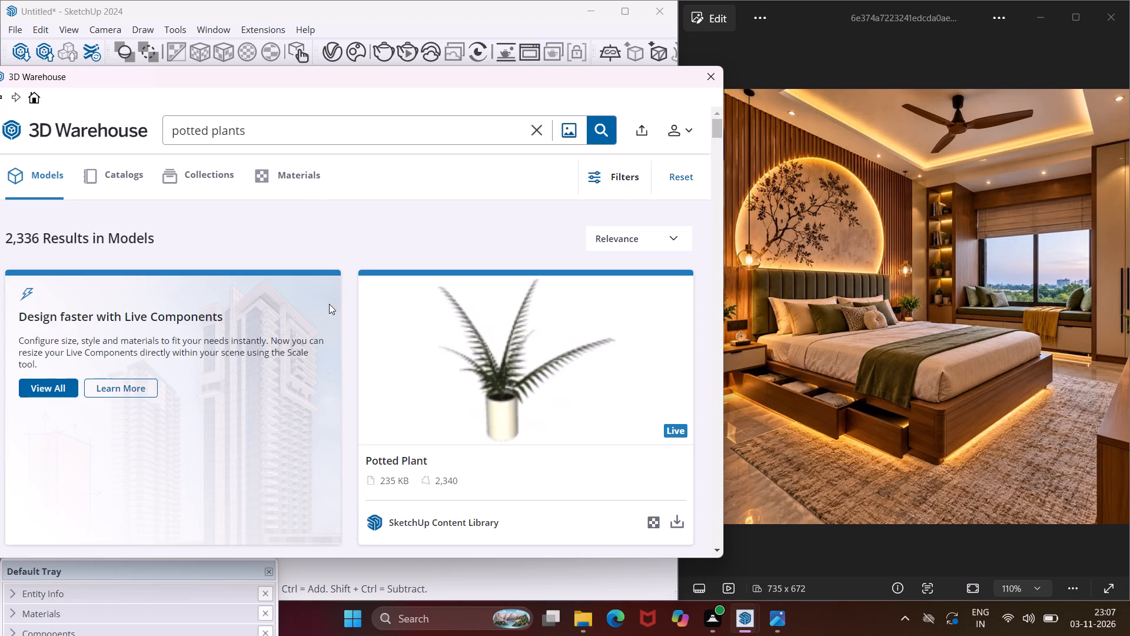
# Import the trailing Potted Plant by SketchUp School from the 3D Warehouse results and place it outside the room's front corner.
pyautogui.scroll(-10, 329, 304)
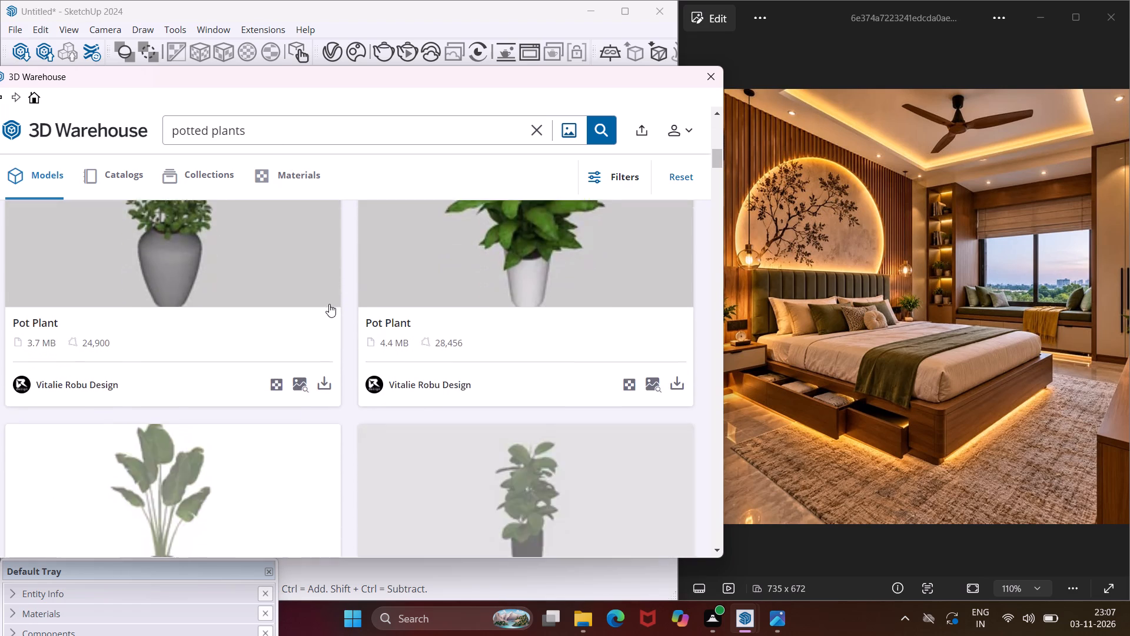
pyautogui.scroll(-3, 329, 304)
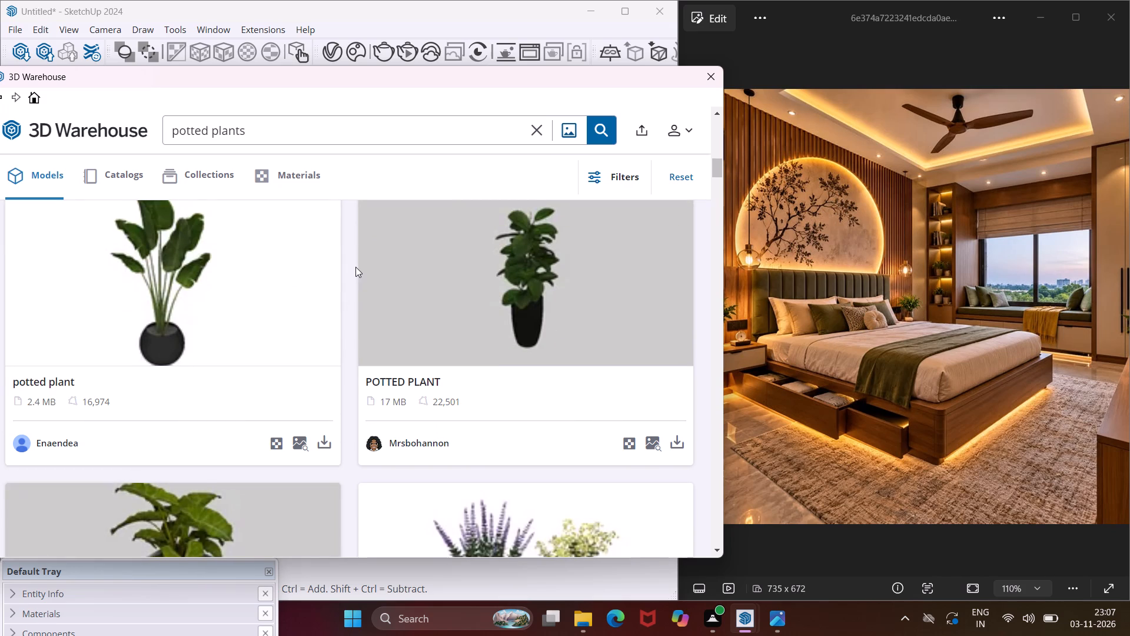
pyautogui.scroll(-5, 361, 268)
pyautogui.scroll(1, 365, 300)
pyautogui.scroll(-10, 364, 299)
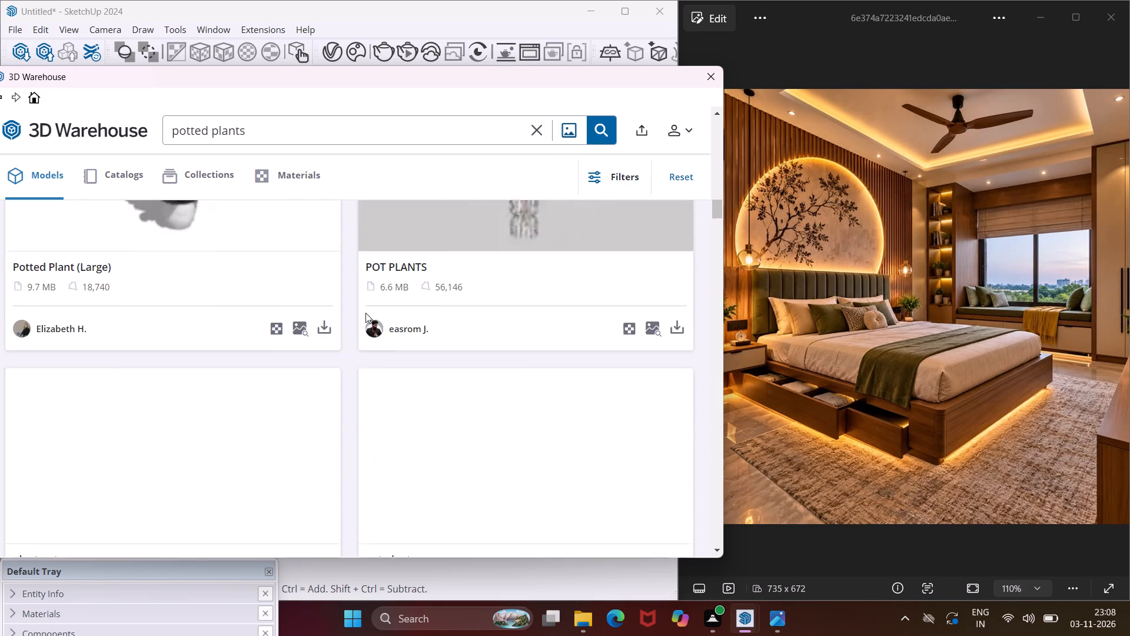
pyautogui.scroll(-12, 365, 313)
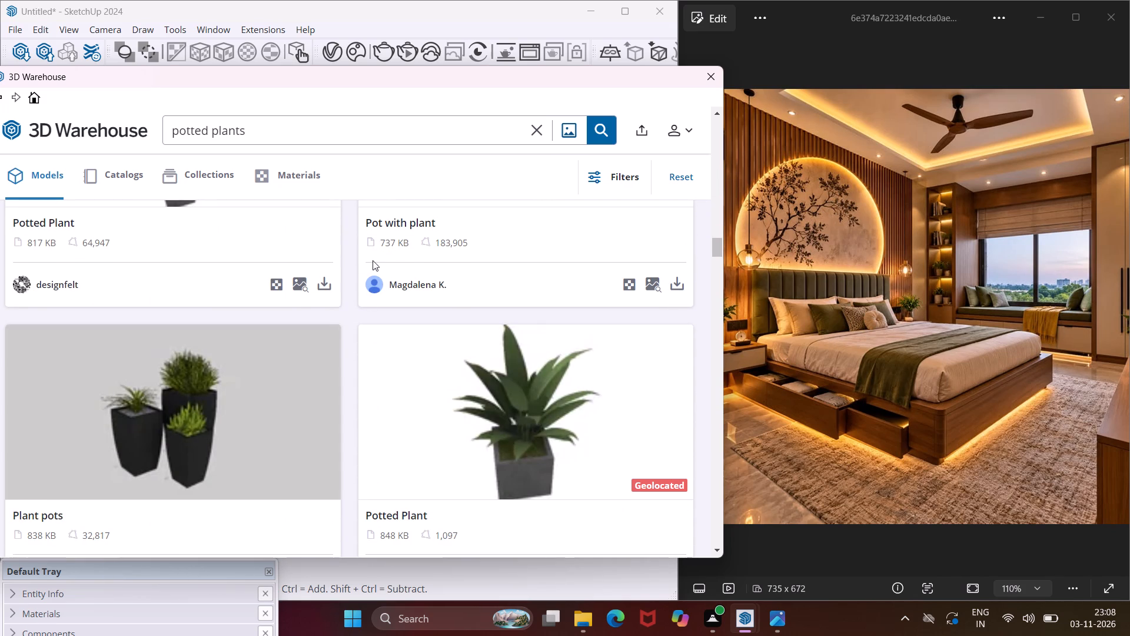
pyautogui.scroll(-15, 384, 261)
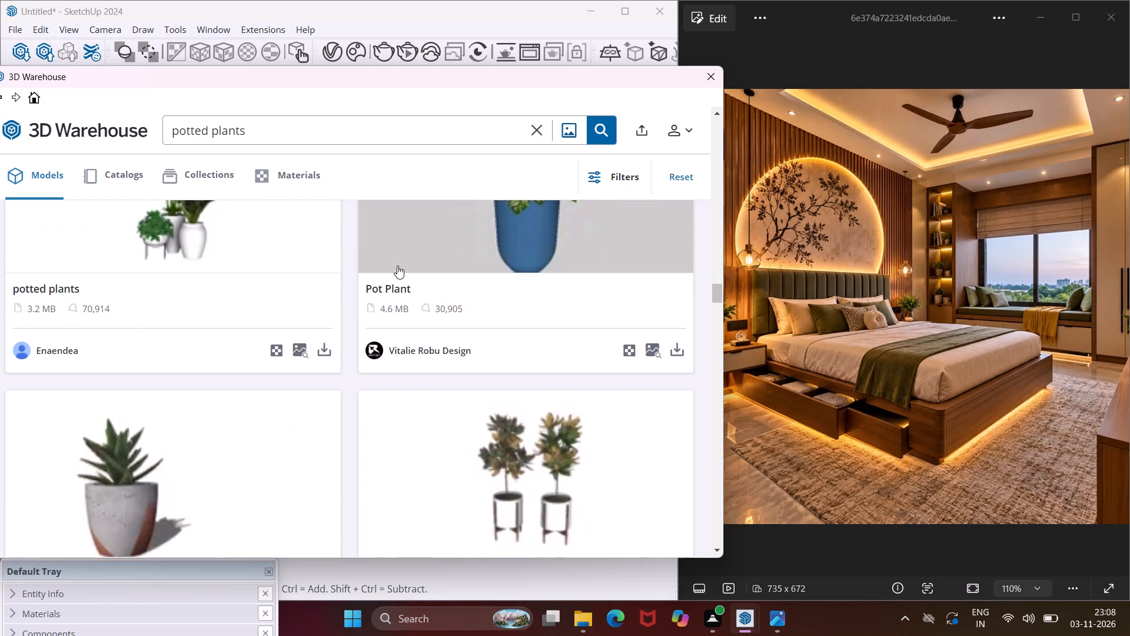
pyautogui.scroll(5, 397, 266)
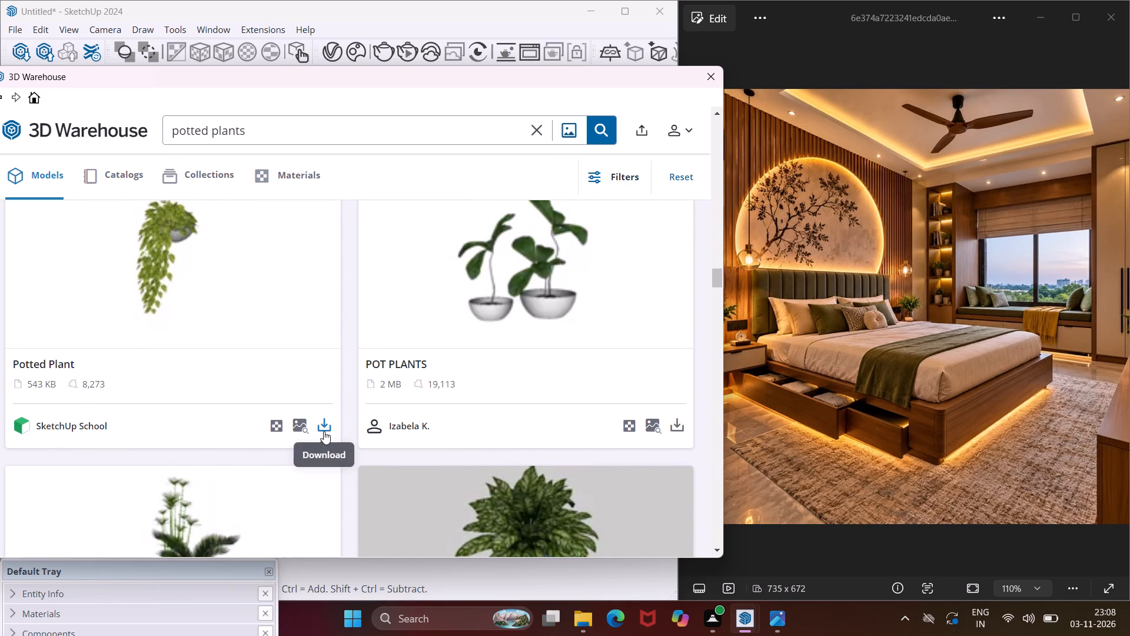
pyautogui.click(324, 430)
pyautogui.click(290, 336)
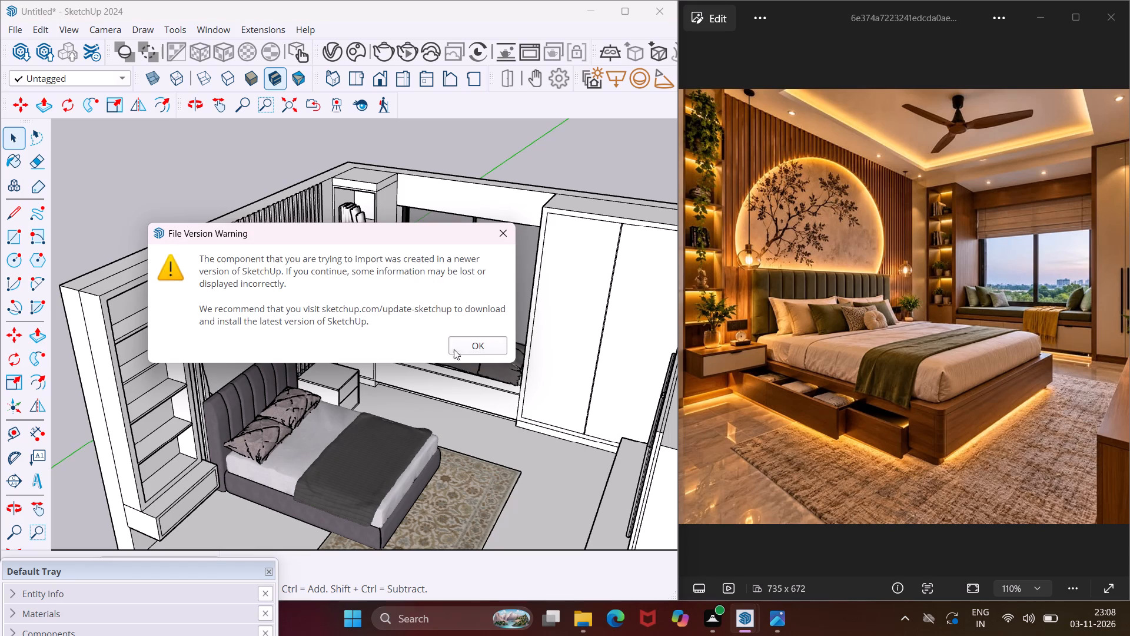
pyautogui.click(466, 342)
pyautogui.scroll(-4, 423, 367)
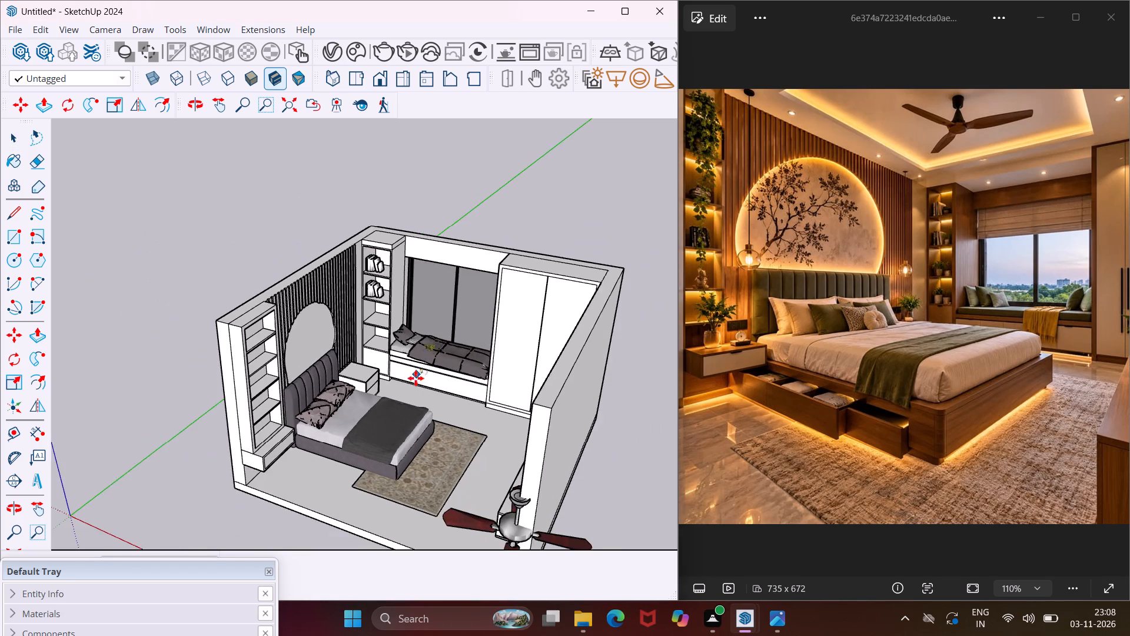
pyautogui.scroll(-4, 411, 383)
pyautogui.click(307, 485)
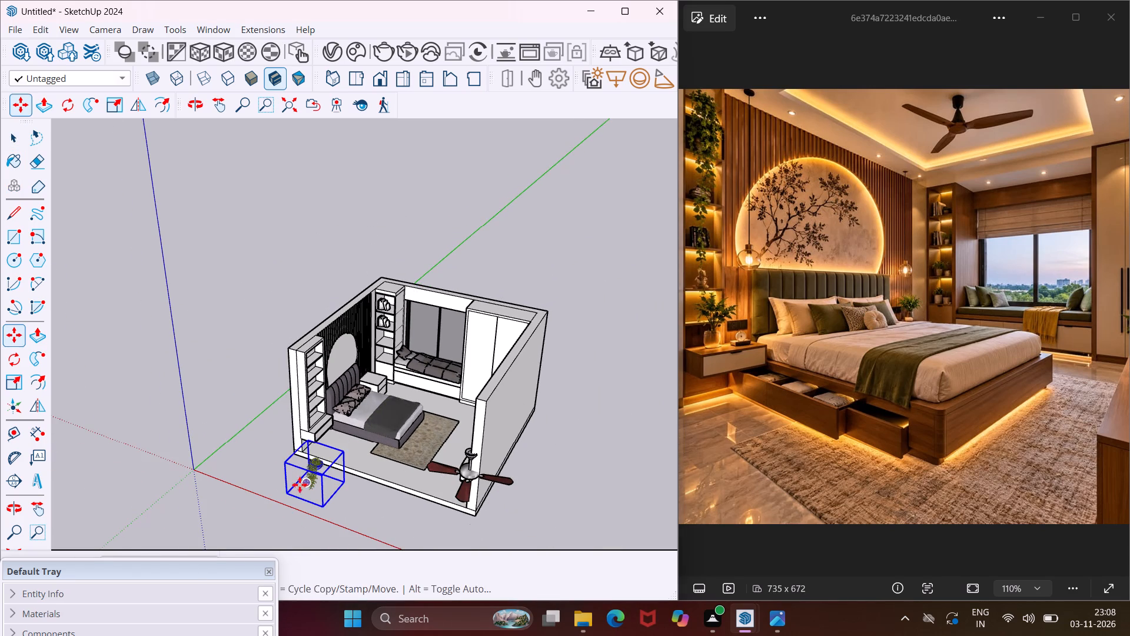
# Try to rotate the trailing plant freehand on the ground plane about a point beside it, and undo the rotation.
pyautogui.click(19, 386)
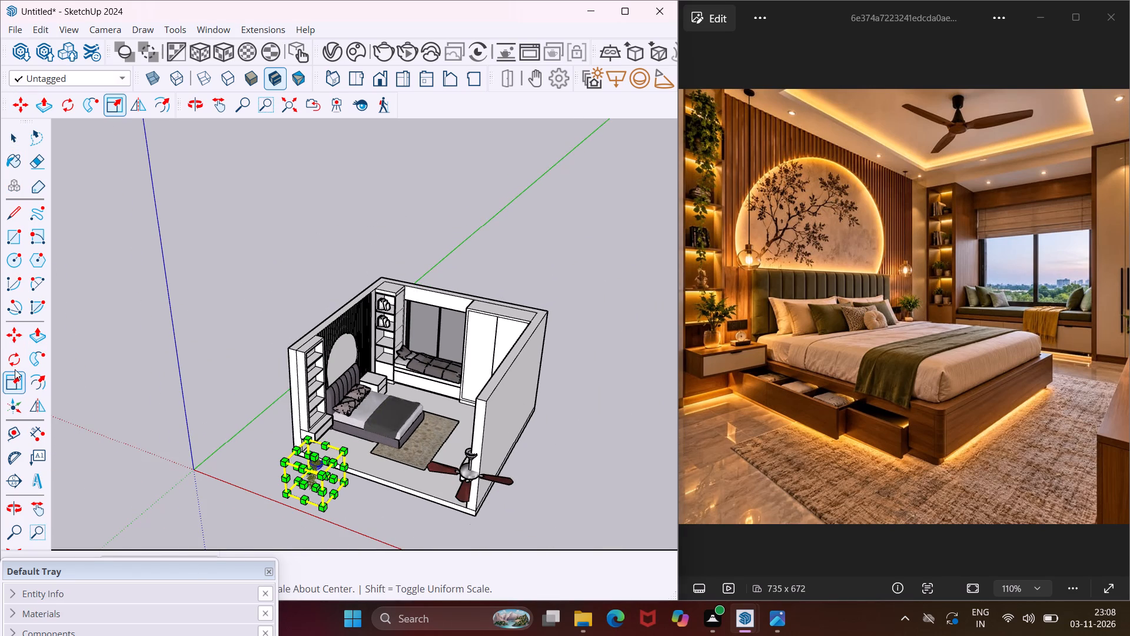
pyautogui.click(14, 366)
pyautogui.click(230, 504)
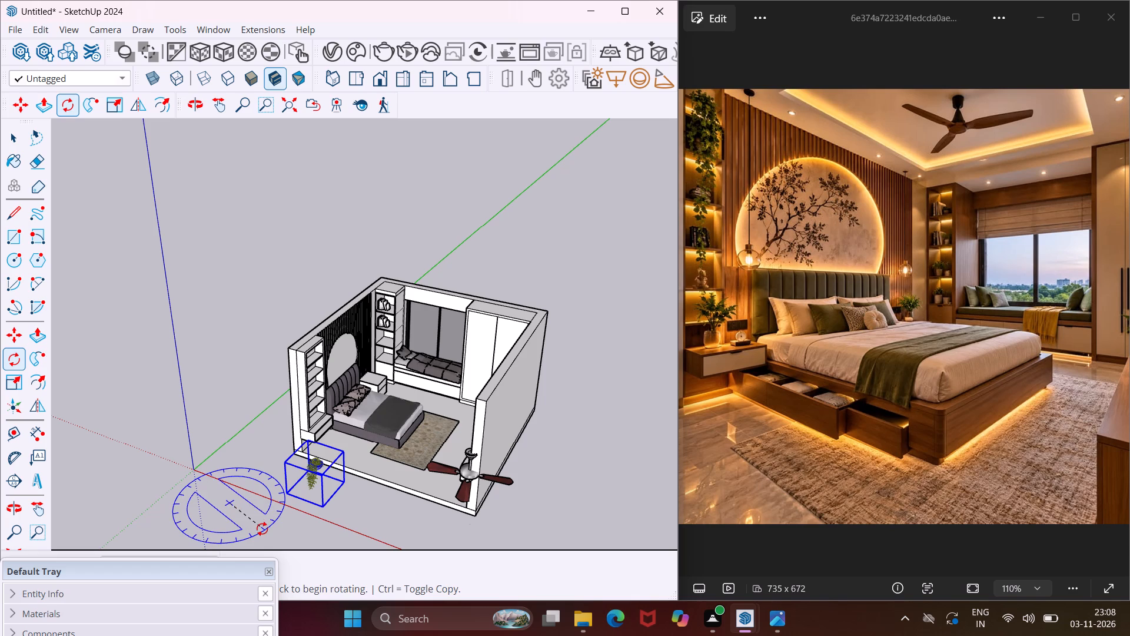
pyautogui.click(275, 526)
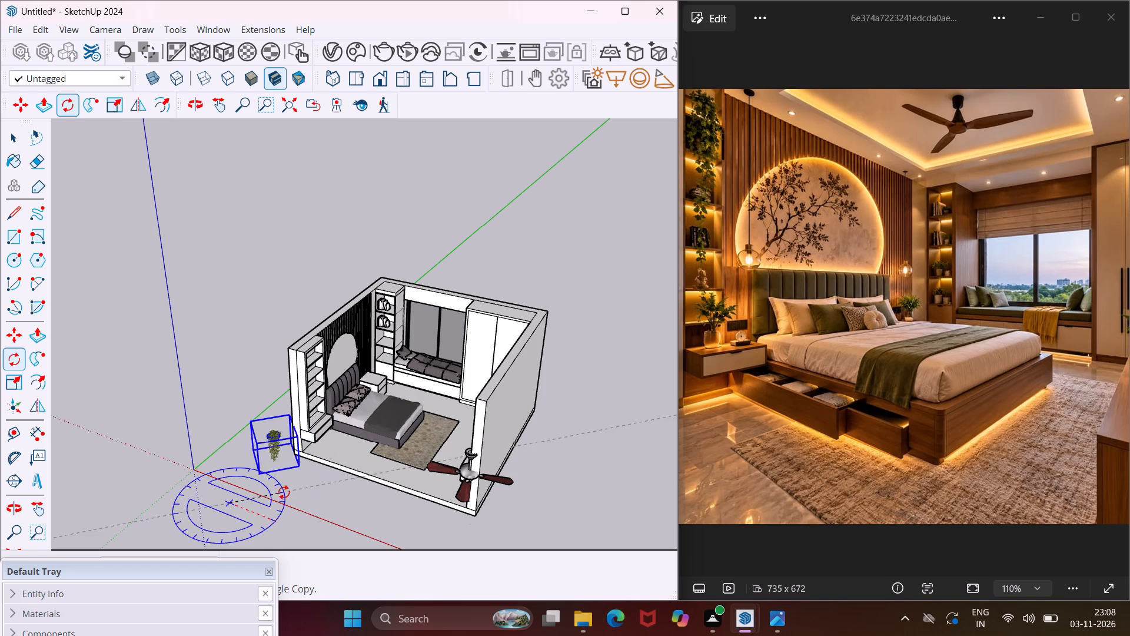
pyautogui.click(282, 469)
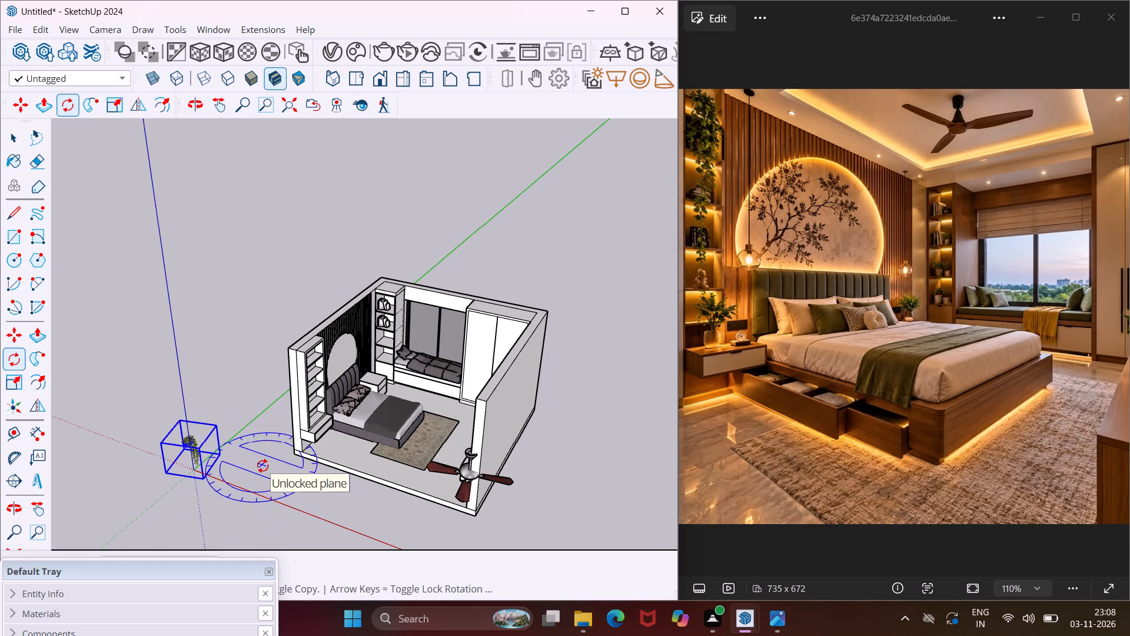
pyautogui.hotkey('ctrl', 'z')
# Rotate the trailing plant 90 degrees horizontally about a point on the ground beside it.
pyautogui.click(245, 497)
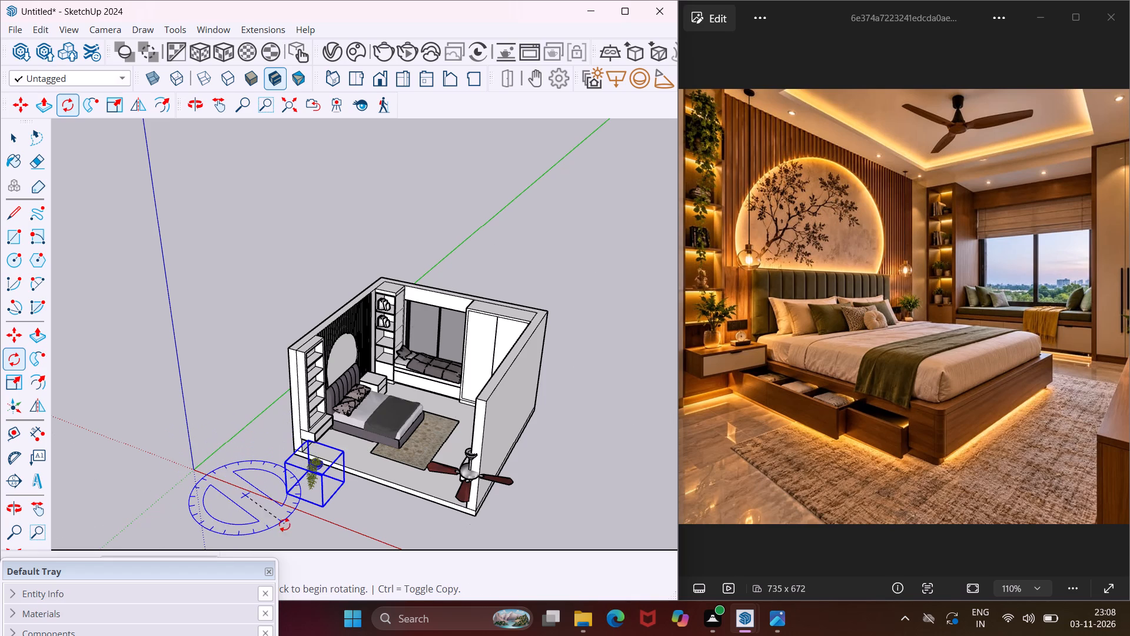
pyautogui.click(330, 534)
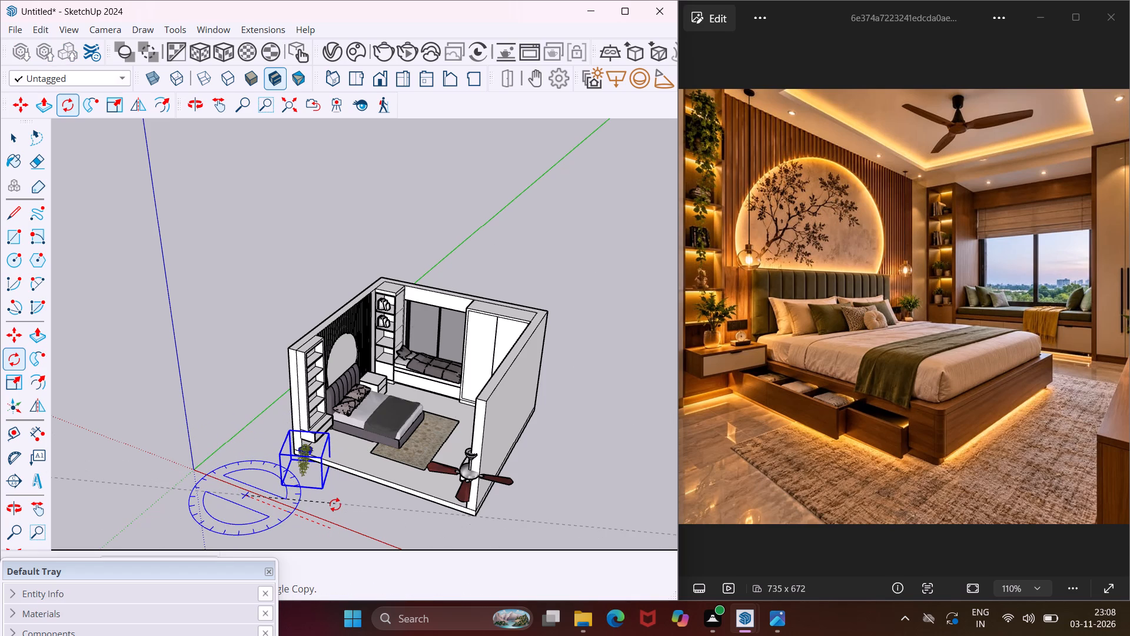
pyautogui.write('90')
pyautogui.press('Return')
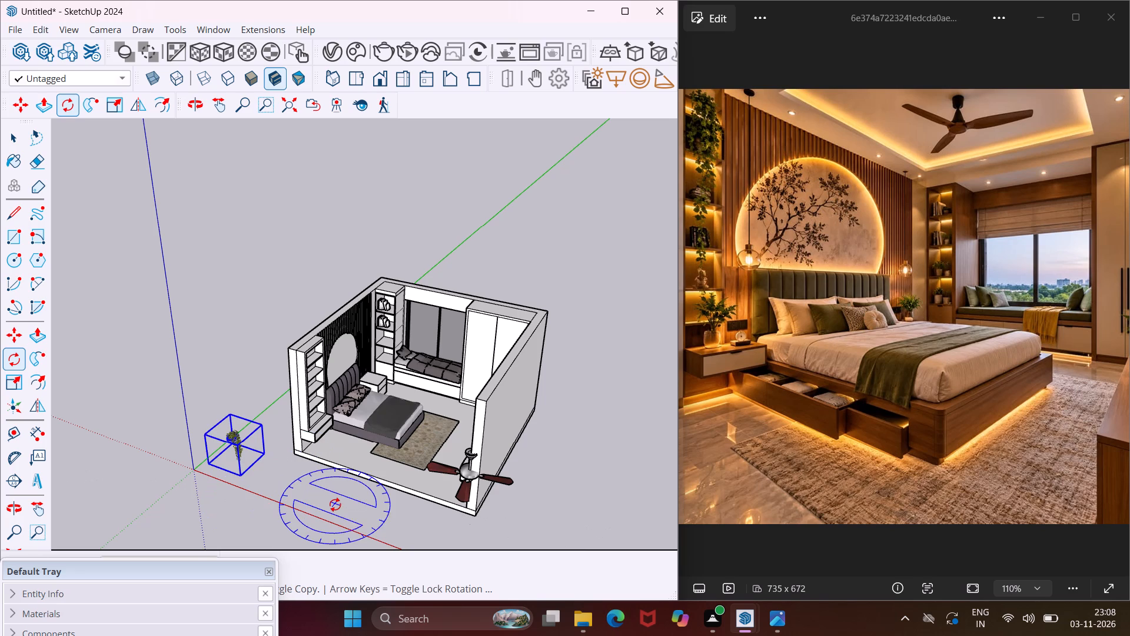
# Move the trailing plant by the bottom of its pot onto the top shelf of the open shelving unit beside the bed.
pyautogui.press('m')
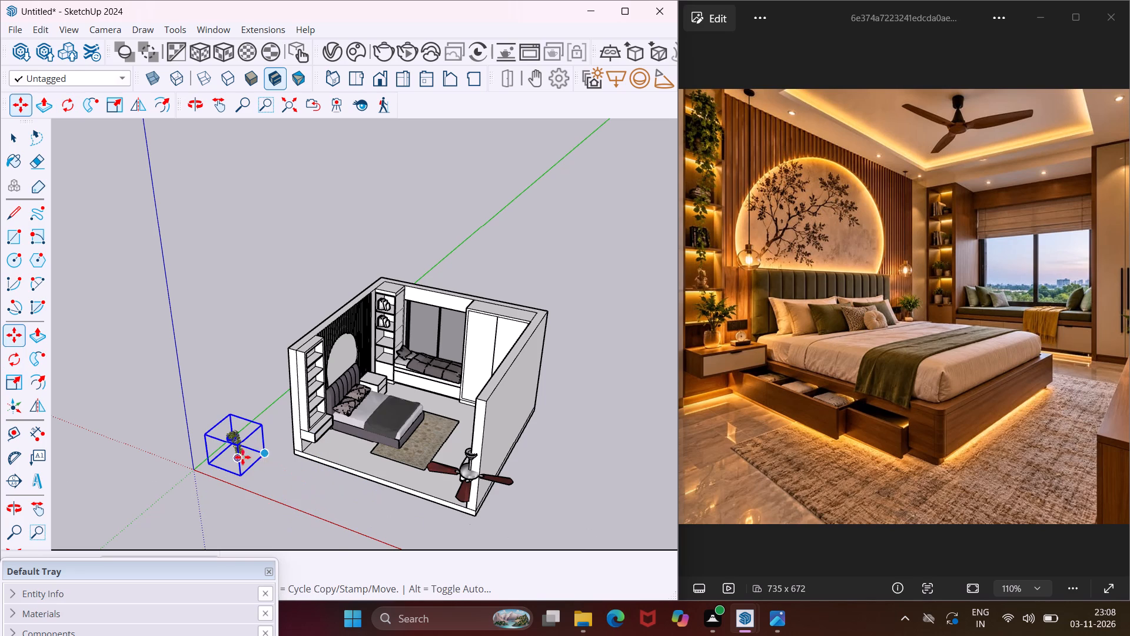
pyautogui.scroll(7, 220, 448)
pyautogui.moveTo(220, 448); pyautogui.dragTo(329, 372, button='middle')
pyautogui.scroll(7, 334, 385)
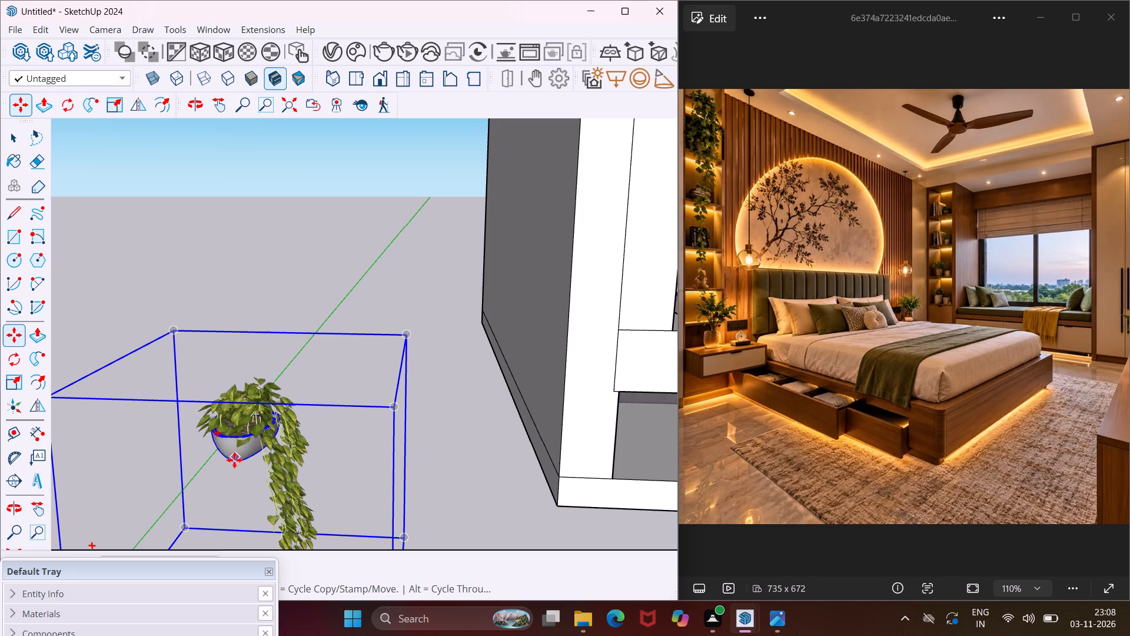
pyautogui.click(232, 461)
pyautogui.scroll(-6, 151, 439)
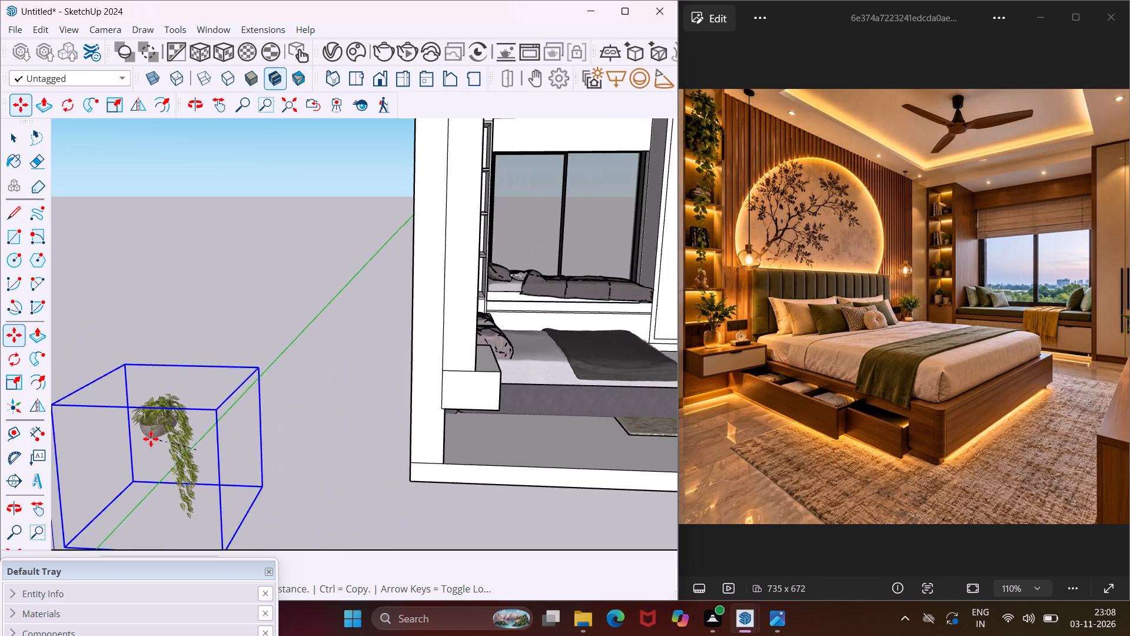
pyautogui.scroll(-4, 148, 440)
pyautogui.moveTo(310, 410); pyautogui.dragTo(139, 542, button='middle')
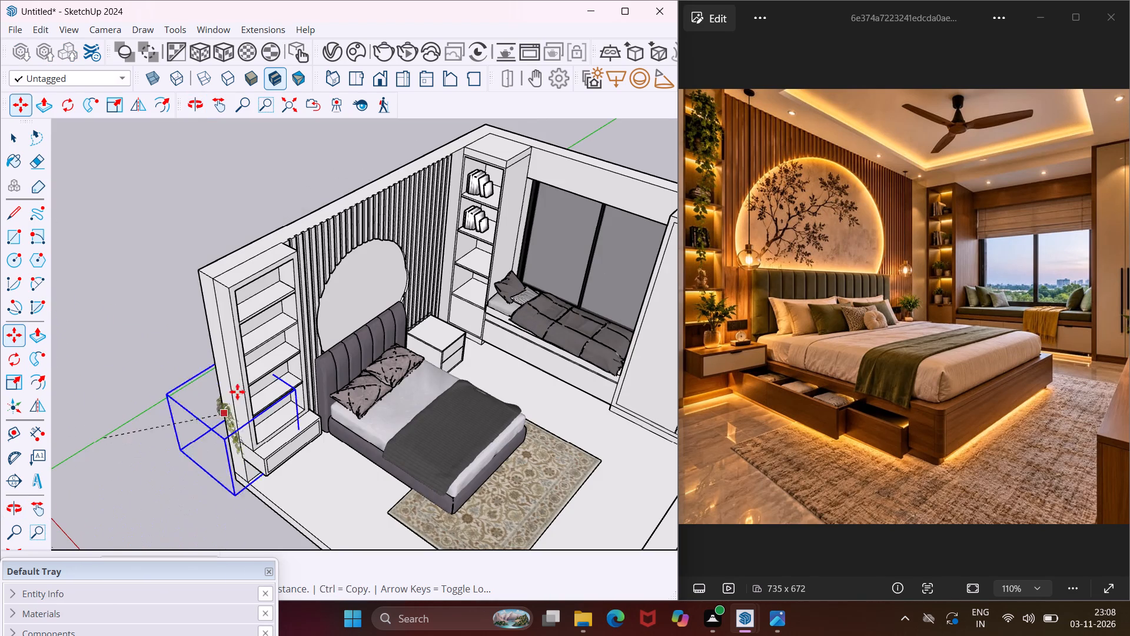
pyautogui.scroll(17, 251, 302)
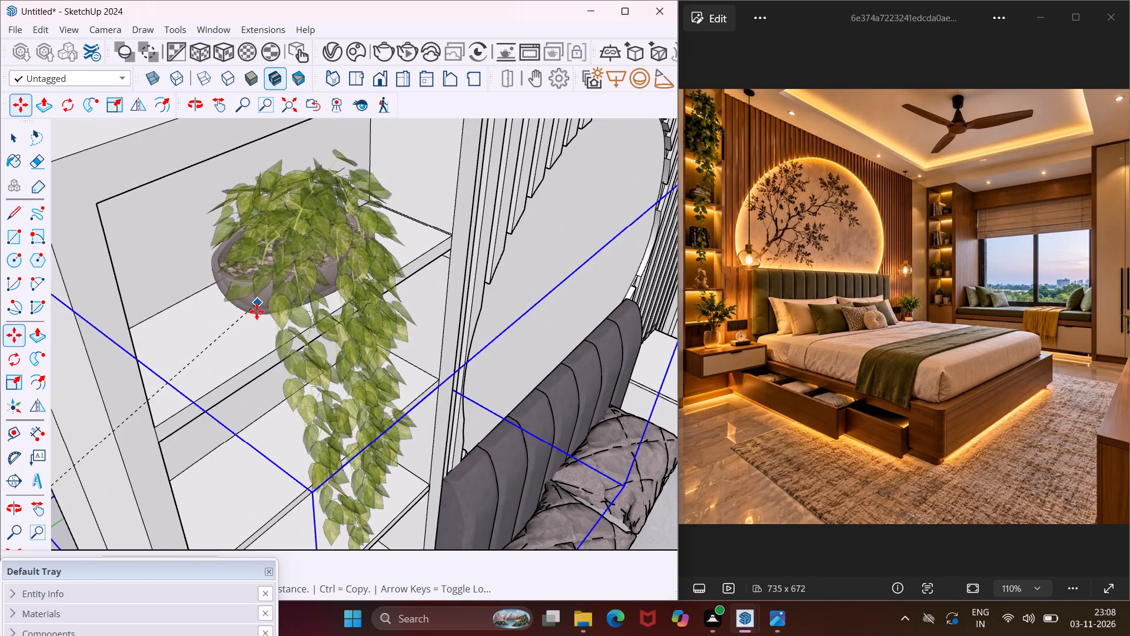
pyautogui.moveTo(246, 324); pyautogui.dragTo(275, 211, button='middle')
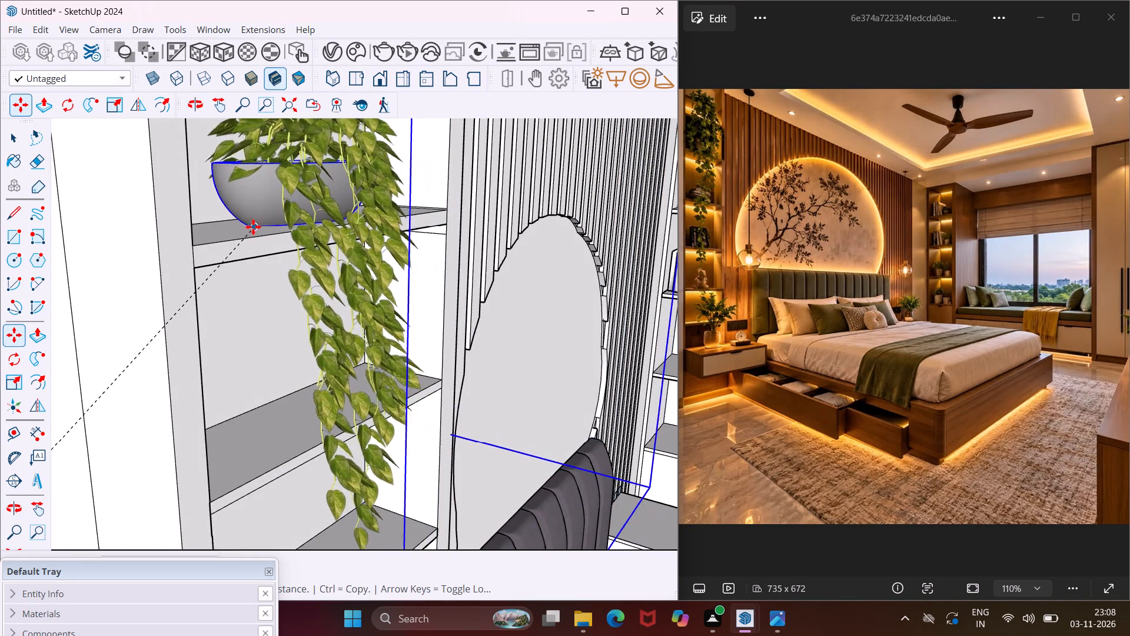
pyautogui.click(250, 226)
# Lower the trailing plant slightly so its pot rests on the top shelf board.
pyautogui.moveTo(250, 226); pyautogui.dragTo(265, 177, button='middle')
pyautogui.moveTo(281, 163); pyautogui.dragTo(287, 203, button='middle')
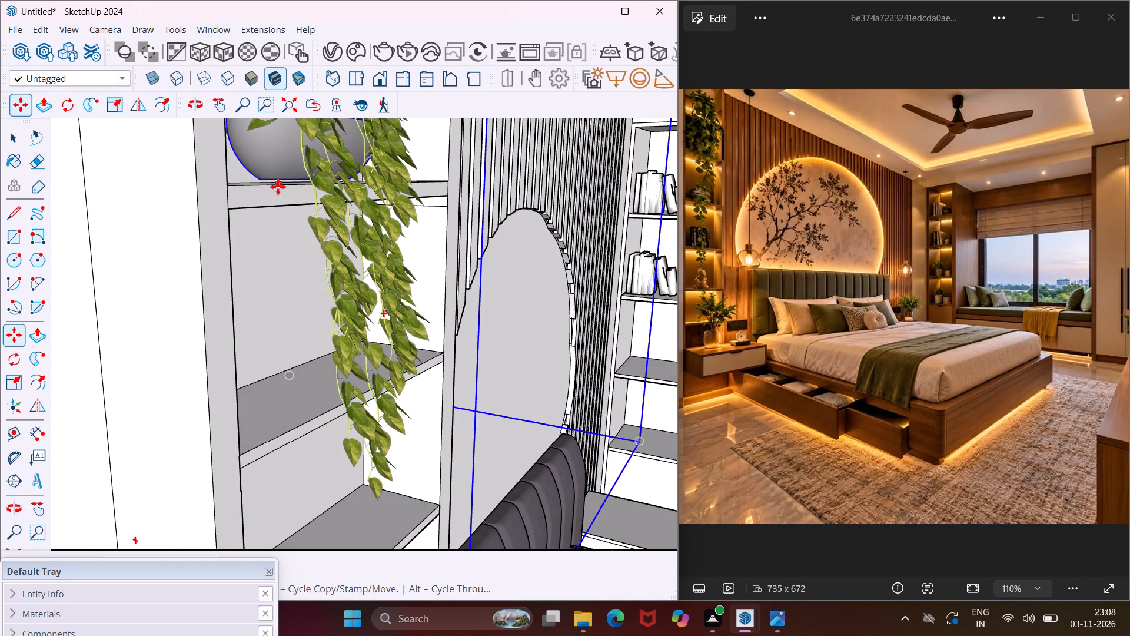
pyautogui.scroll(5, 275, 184)
pyautogui.moveTo(271, 177); pyautogui.dragTo(273, 204, button='middle')
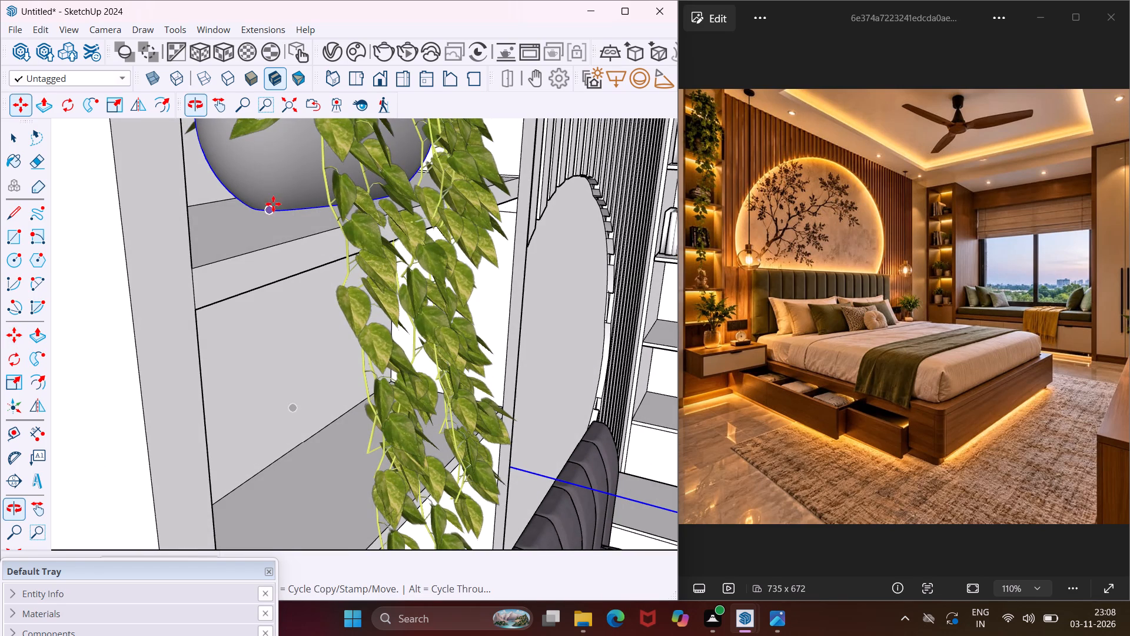
pyautogui.click(270, 213)
pyautogui.click(270, 218)
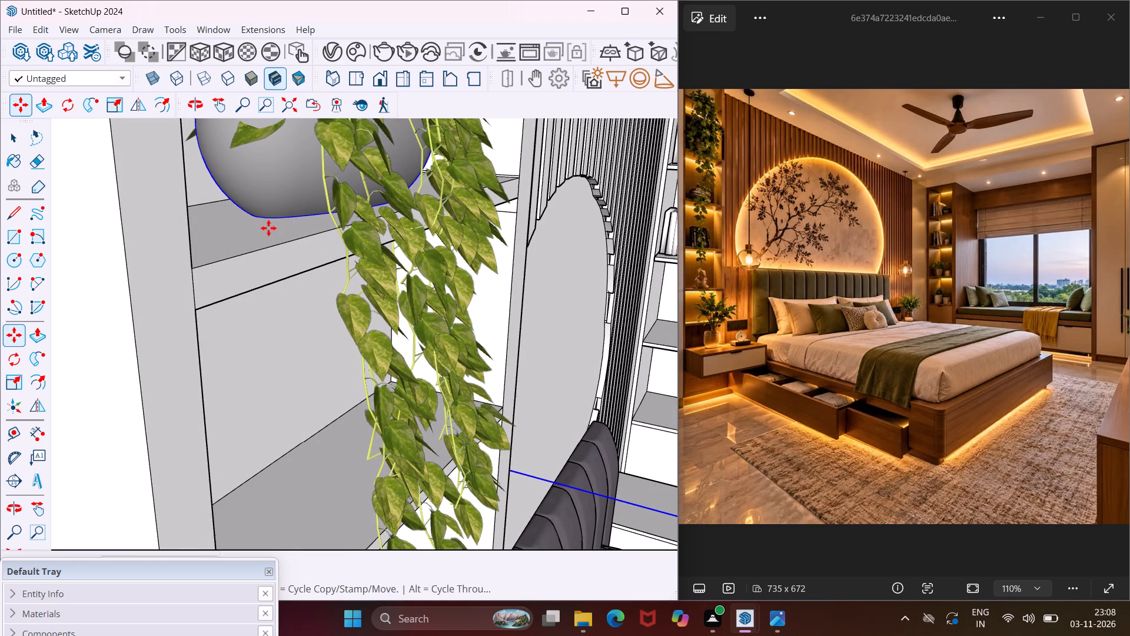
# Copy the trailing plant straight down along the blue axis onto the next shelf of the same unit, and deselect it.
pyautogui.click(266, 223)
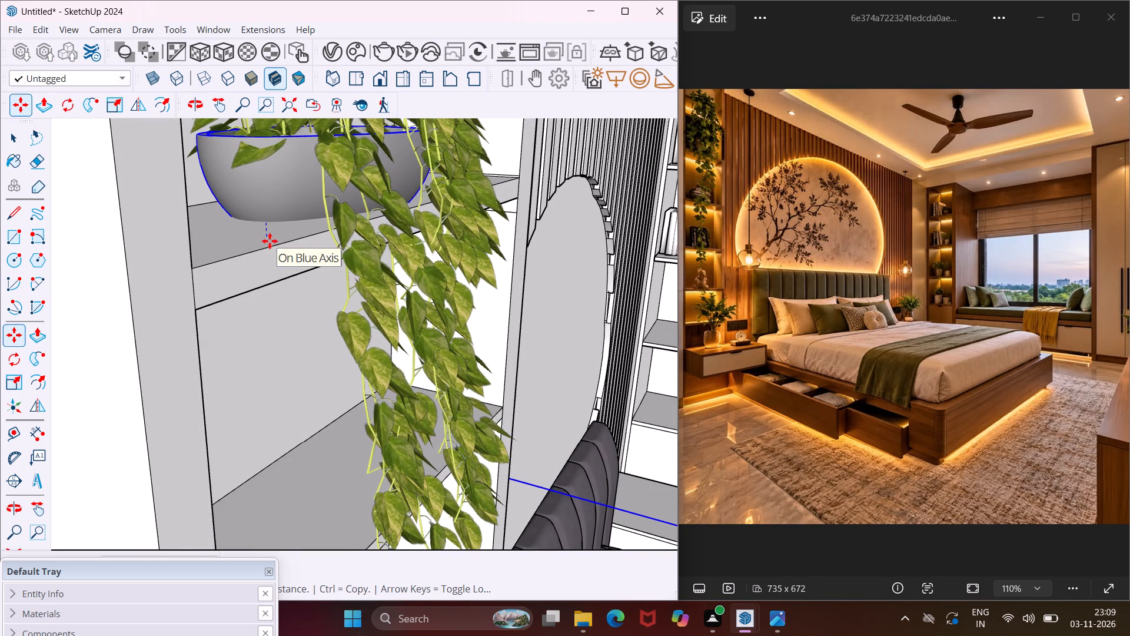
pyautogui.scroll(-3, 283, 282)
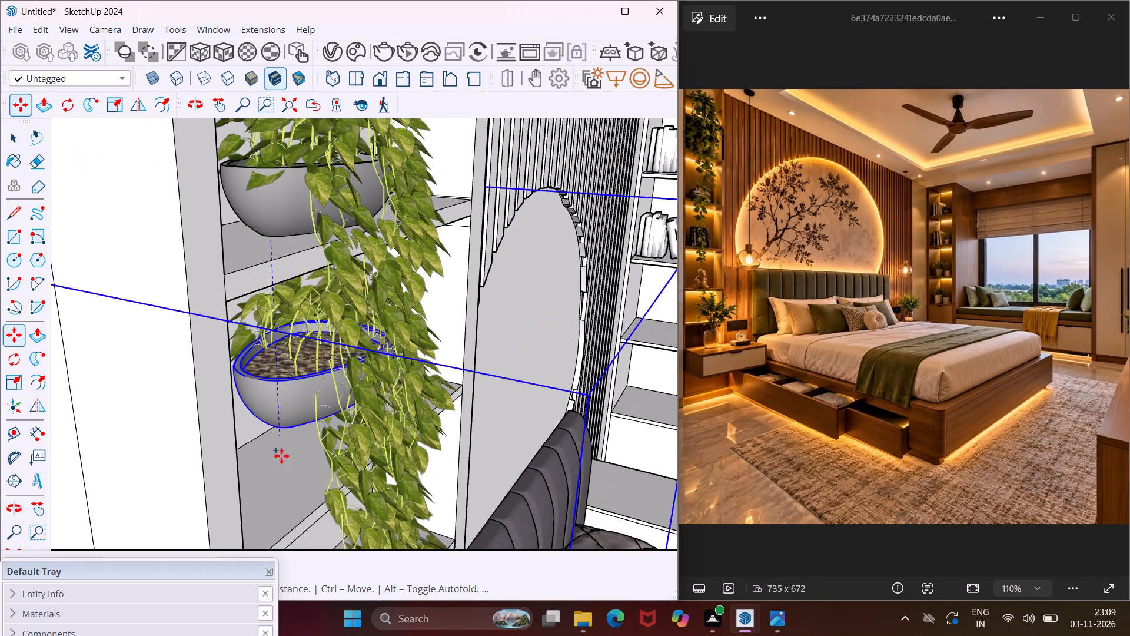
pyautogui.click(285, 500)
pyautogui.scroll(-5, 310, 389)
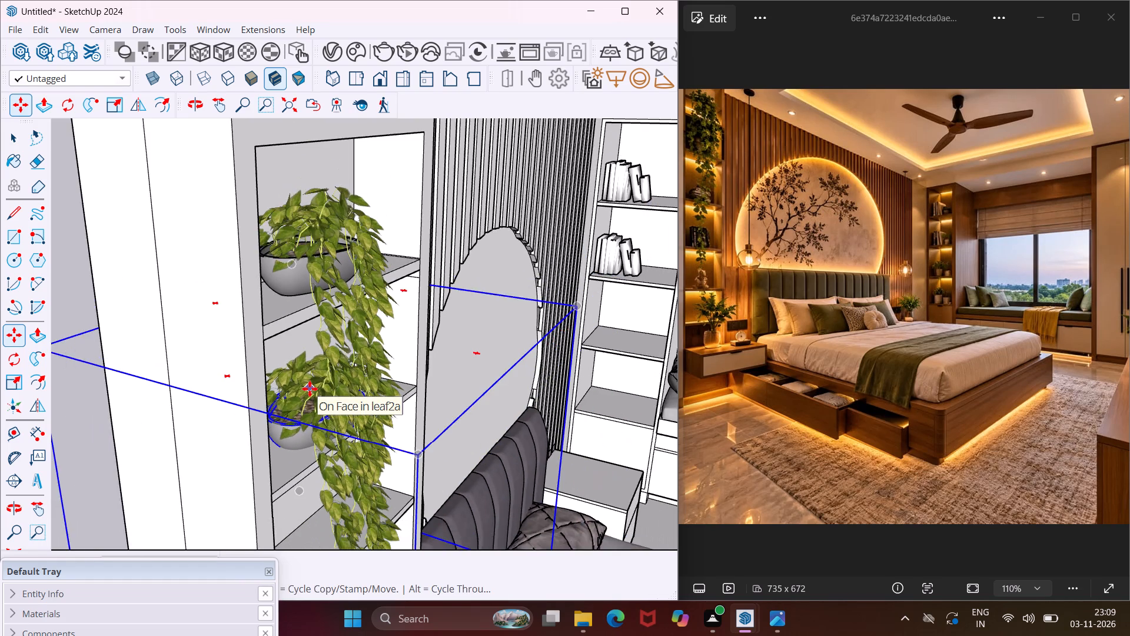
pyautogui.scroll(-15, 310, 389)
pyautogui.moveTo(323, 429); pyautogui.dragTo(330, 383, button='middle')
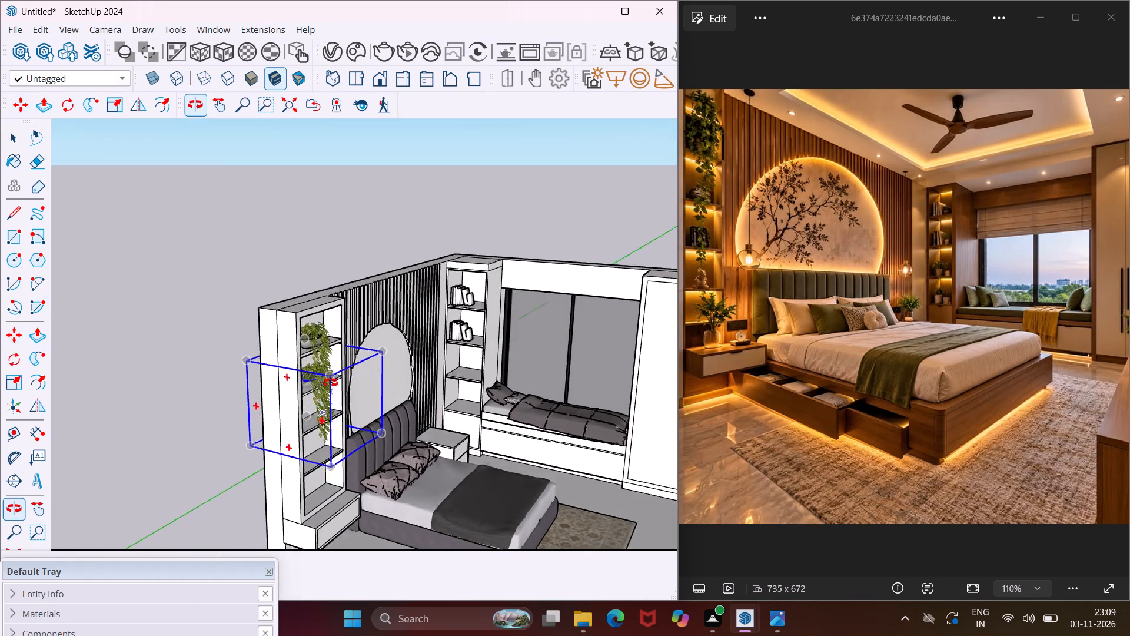
pyautogui.moveTo(330, 383); pyautogui.dragTo(343, 346, button='middle')
pyautogui.press('Escape')
pyautogui.press('space')
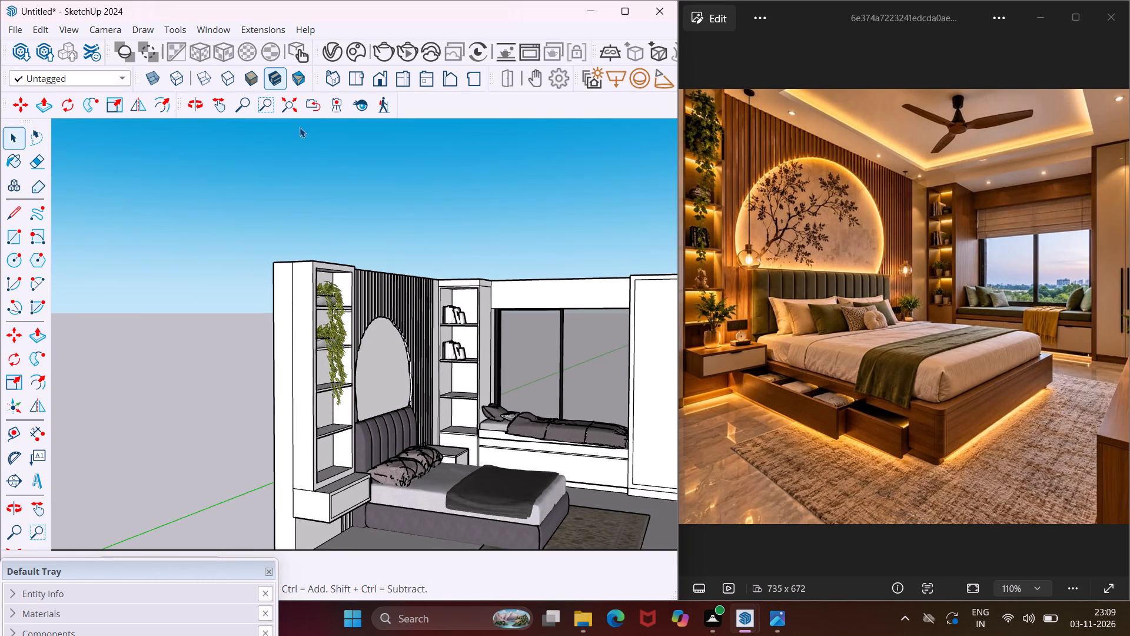
# Search the downloaded Chaos Cosmos assets for books and import the Books 155 025 stack with the fruit on top.
pyautogui.click(354, 58)
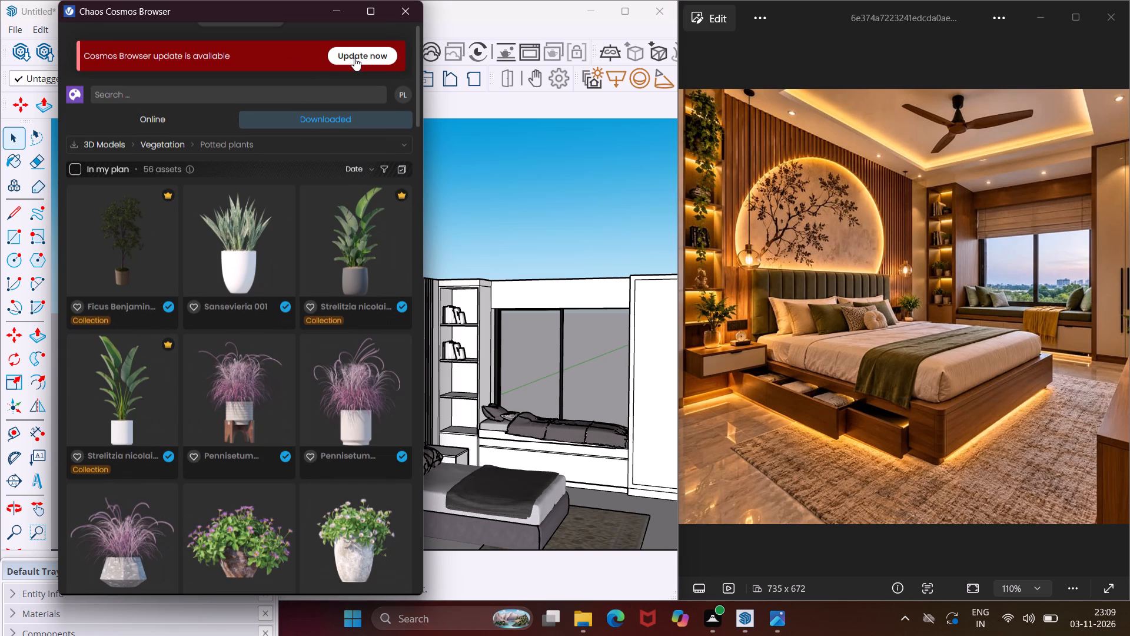
pyautogui.click(287, 91)
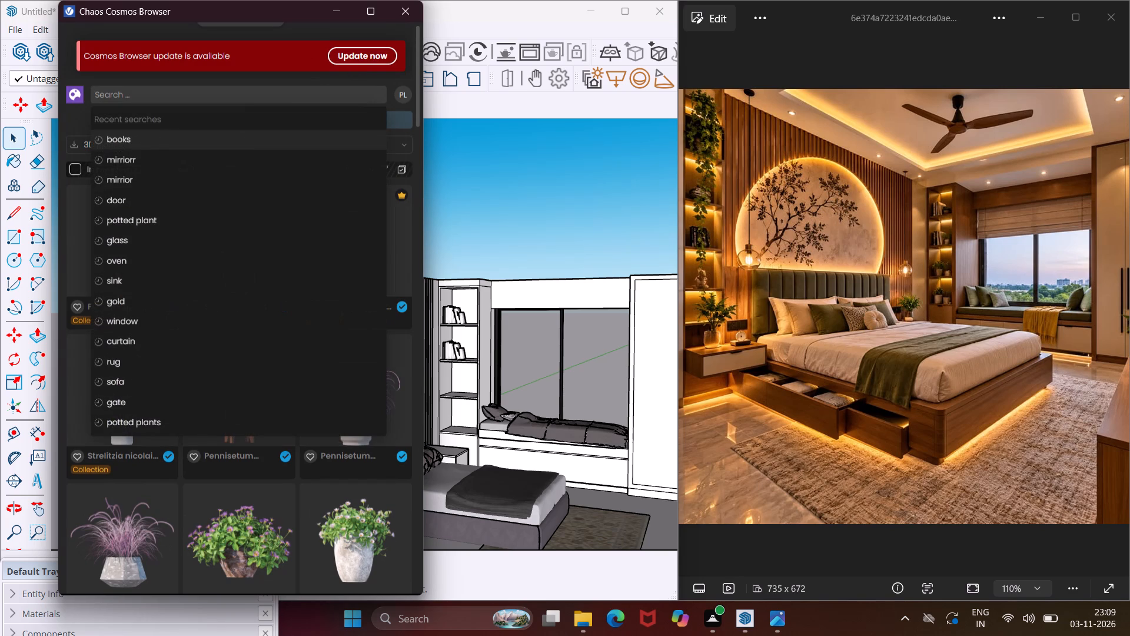
pyautogui.click(277, 138)
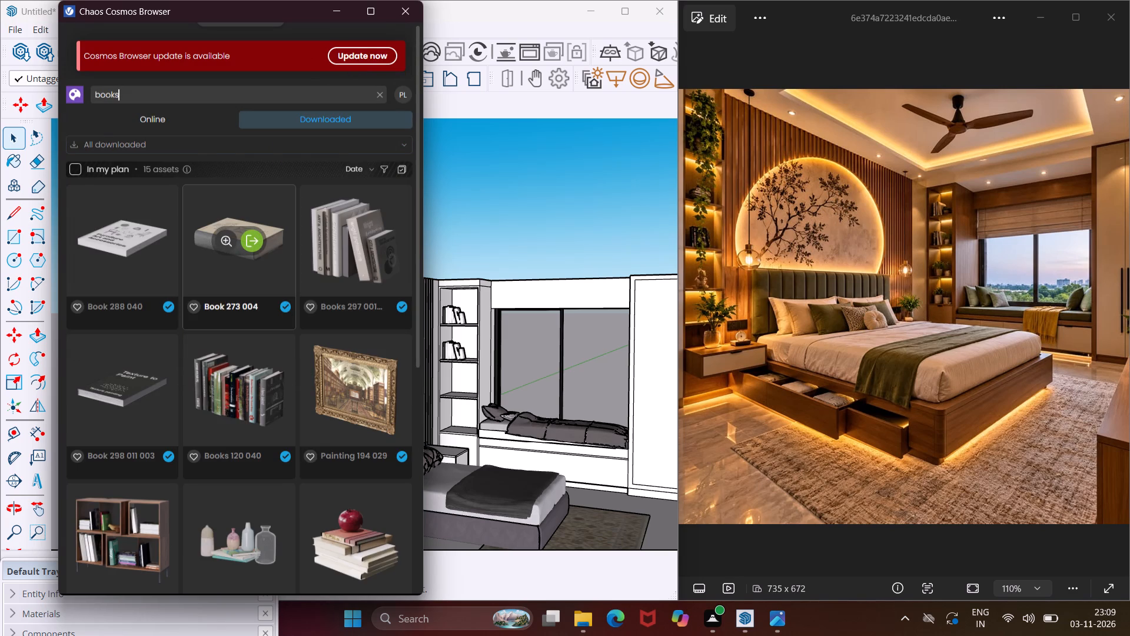
pyautogui.scroll(-2, 263, 342)
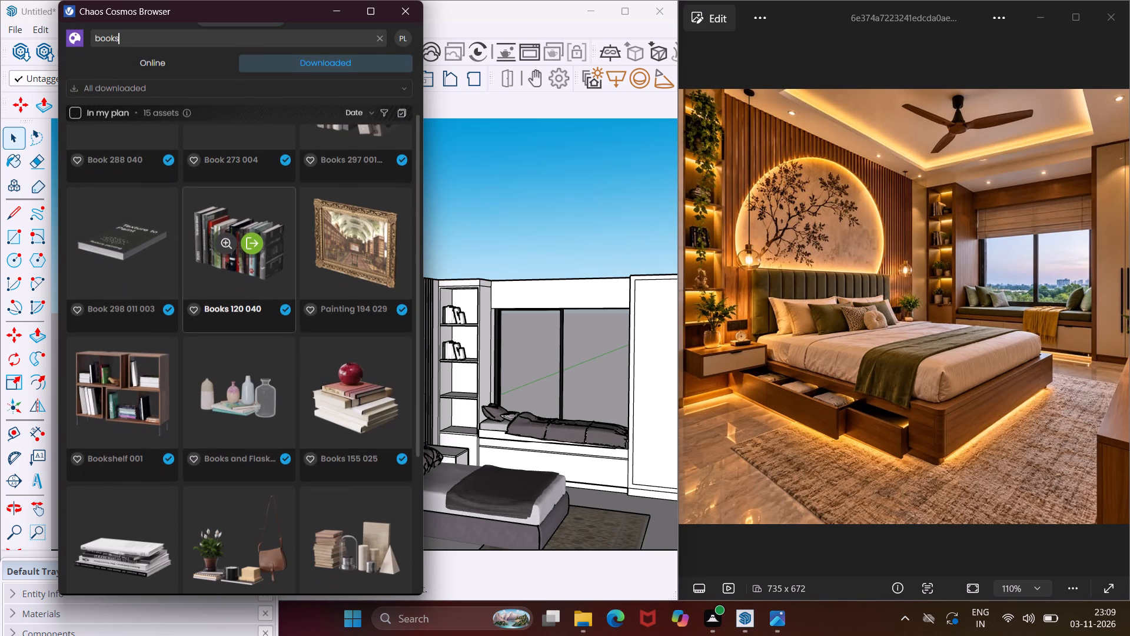
pyautogui.scroll(-1, 261, 341)
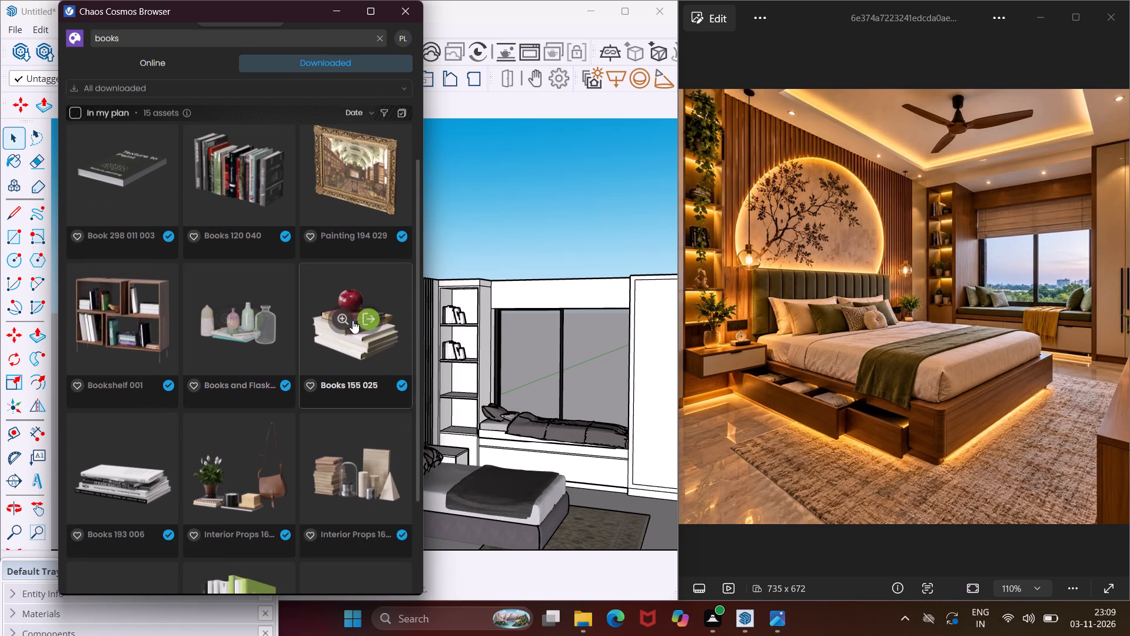
pyautogui.click(363, 318)
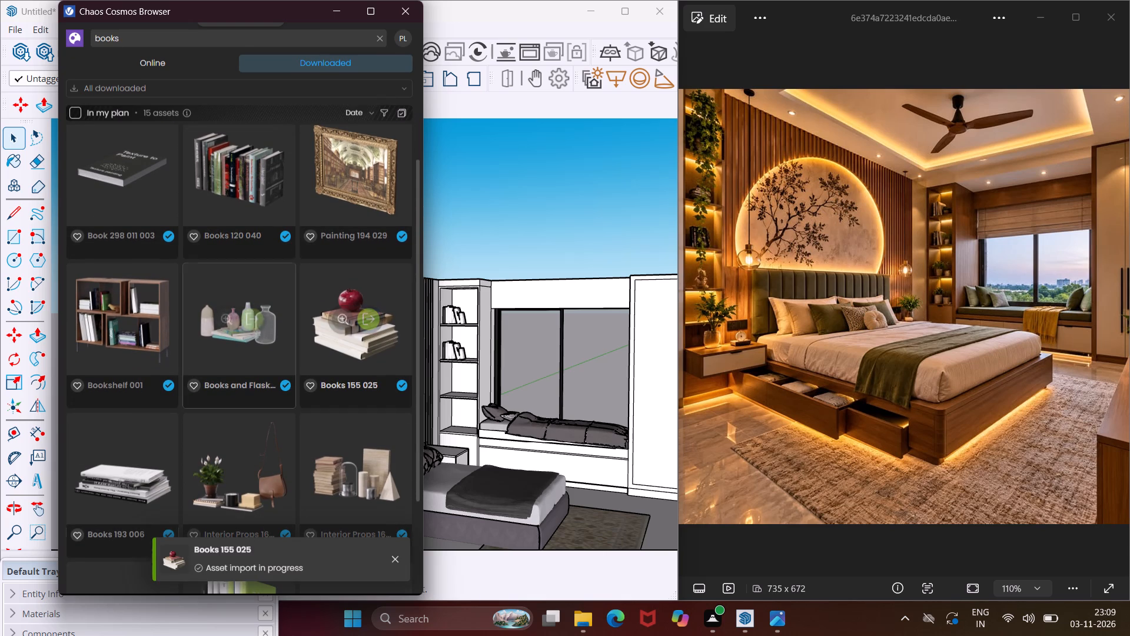
# Place the Books 155 025 stack on the open unit's shelf directly below the two trailing plants.
pyautogui.scroll(-3, 174, 409)
pyautogui.moveTo(239, 425); pyautogui.dragTo(161, 538, button='middle')
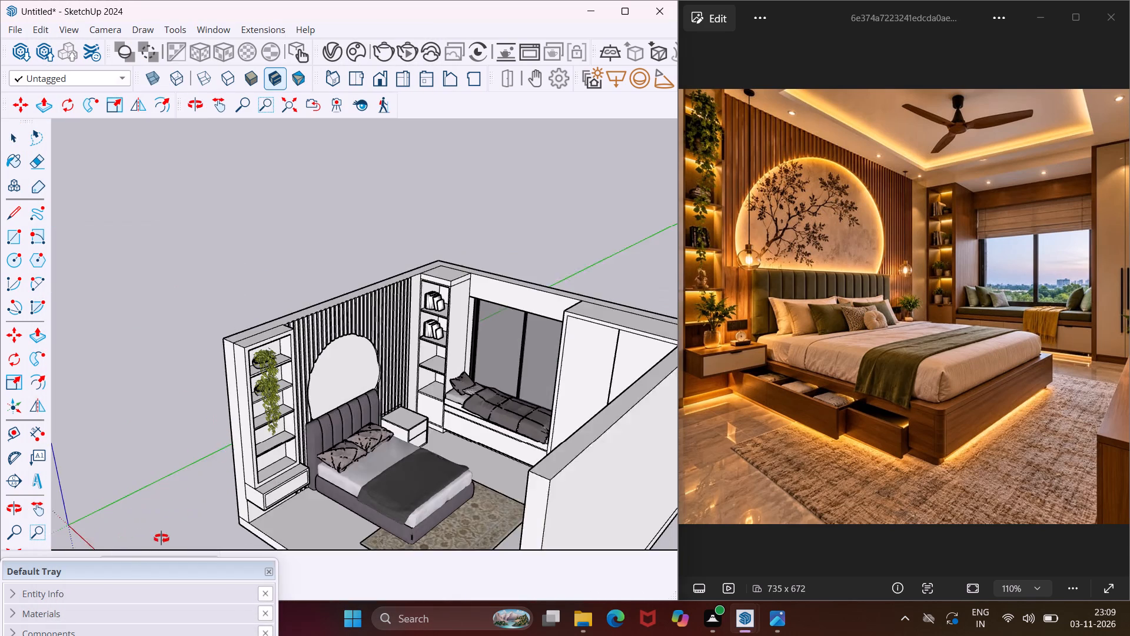
pyautogui.moveTo(161, 538); pyautogui.dragTo(159, 543, button='middle')
pyautogui.scroll(14, 247, 456)
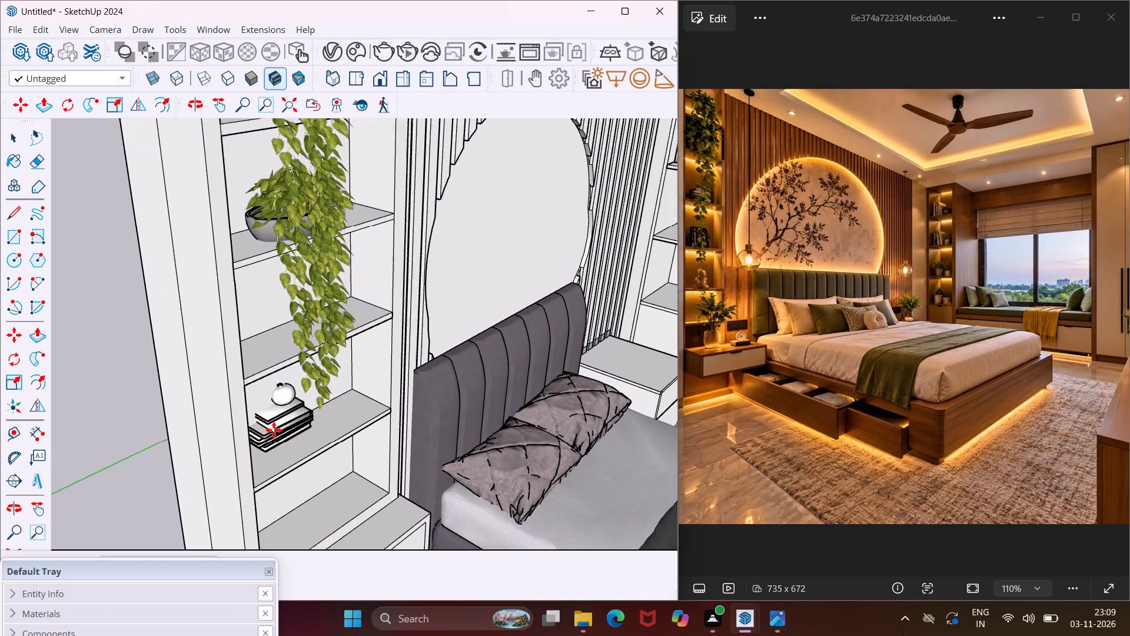
pyautogui.scroll(3, 272, 349)
pyautogui.moveTo(275, 337); pyautogui.dragTo(297, 333, button='middle')
pyautogui.scroll(1, 275, 337)
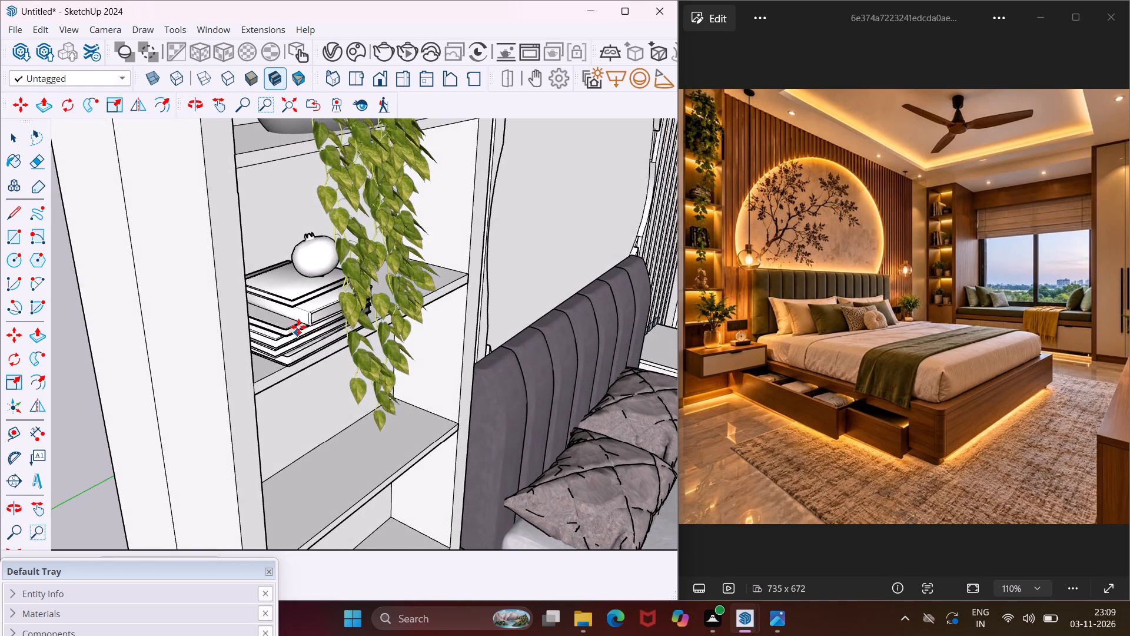
pyautogui.scroll(6, 300, 322)
pyautogui.click(323, 313)
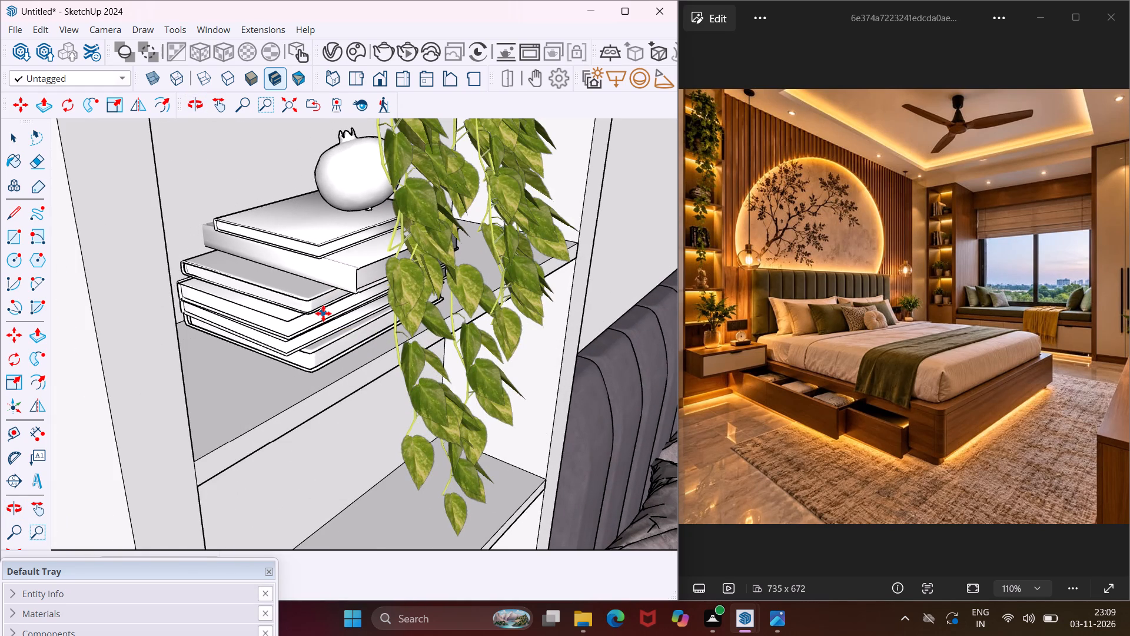
pyautogui.scroll(-5, 307, 327)
pyautogui.press('Escape')
pyautogui.press('space')
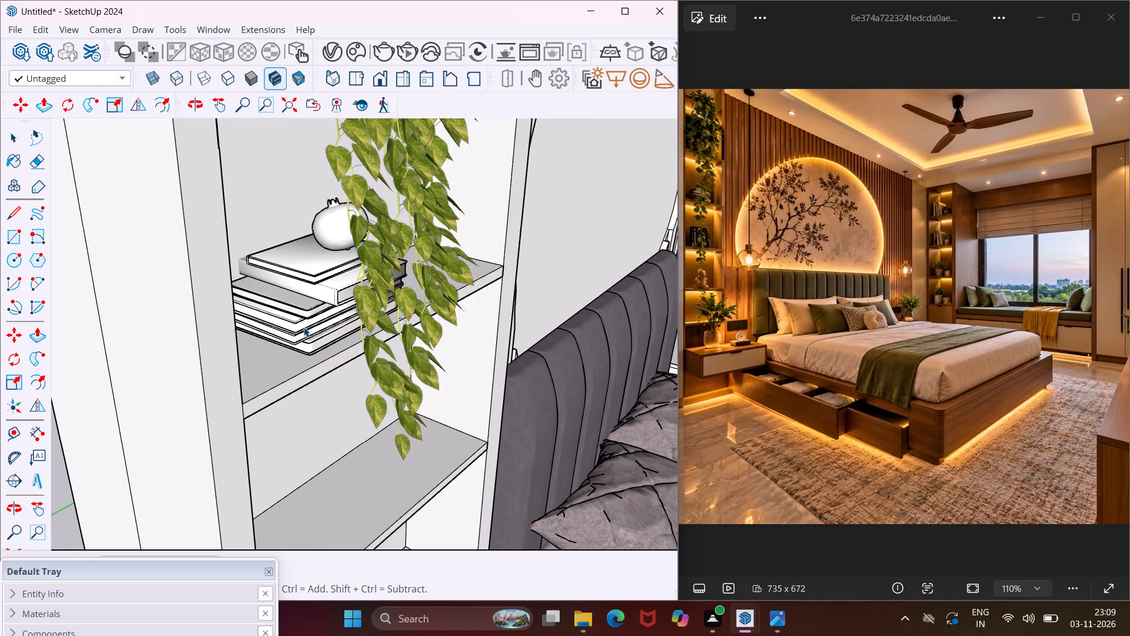
# Scale the book stack with the fruit up slightly and uniformly from its upper corner, and deselect it.
pyautogui.click(313, 311)
pyautogui.moveTo(313, 323); pyautogui.dragTo(250, 337, button='middle')
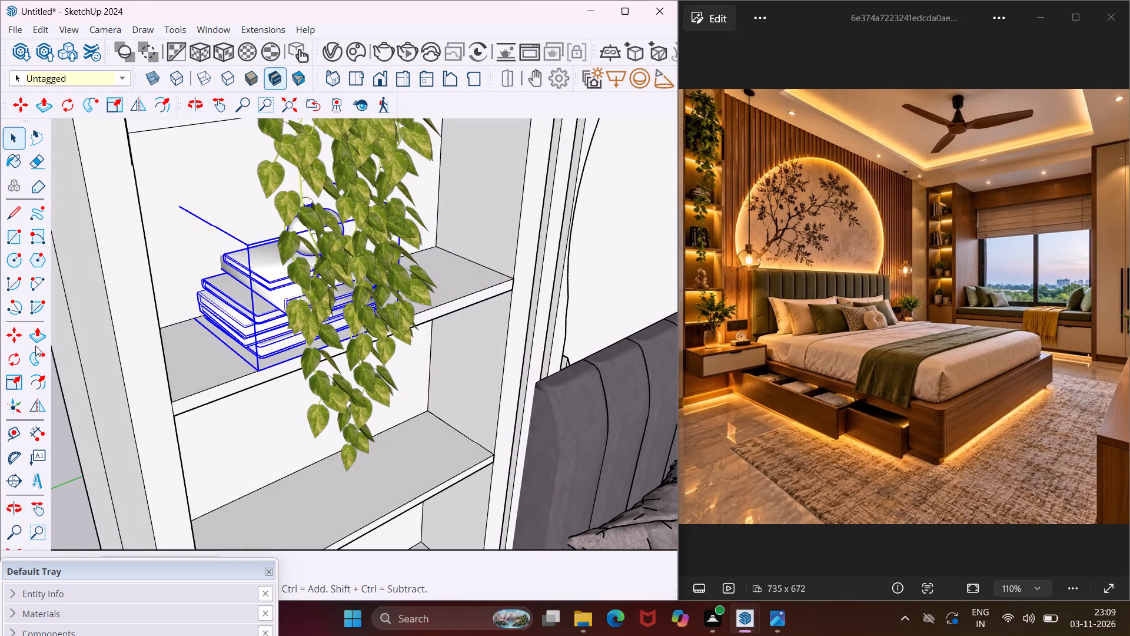
pyautogui.click(18, 376)
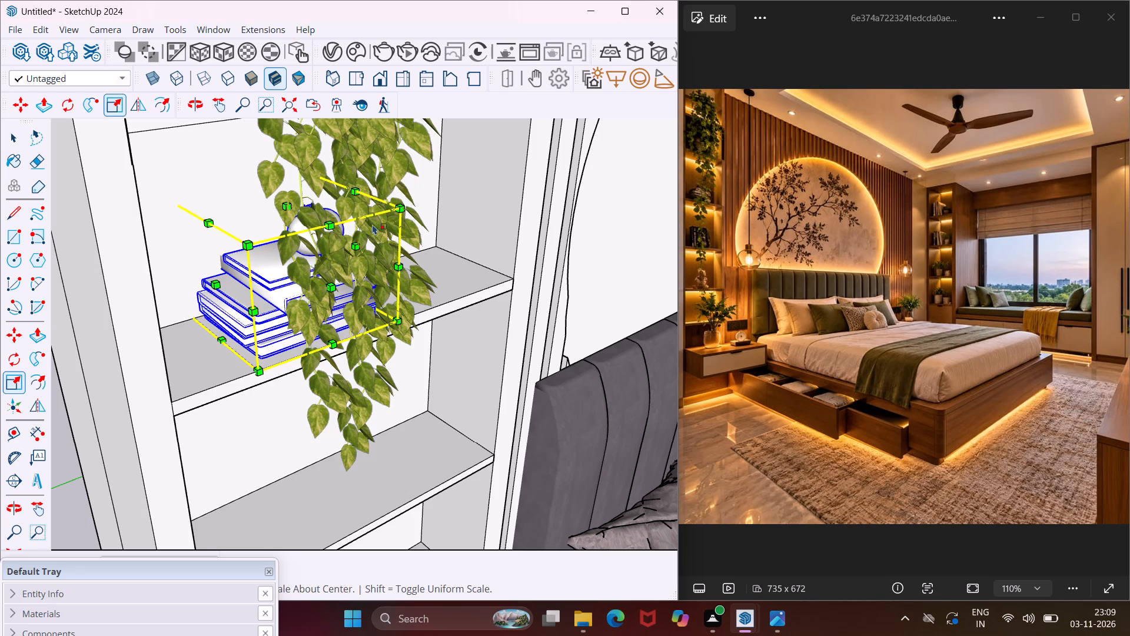
pyautogui.click(400, 210)
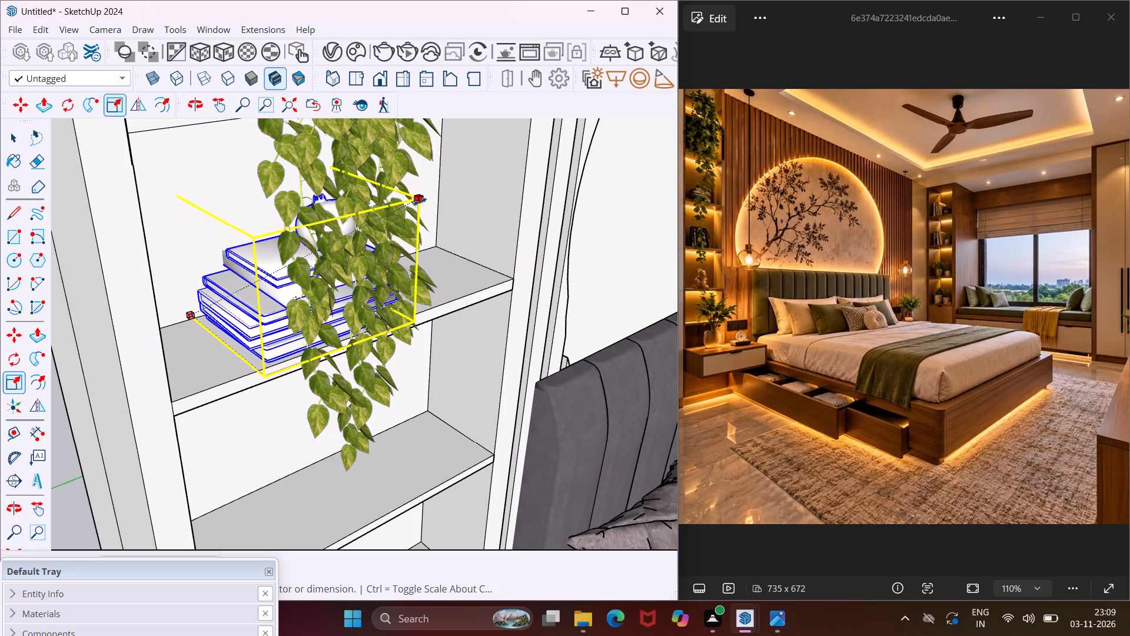
pyautogui.click(422, 201)
pyautogui.press('Escape')
pyautogui.press('space')
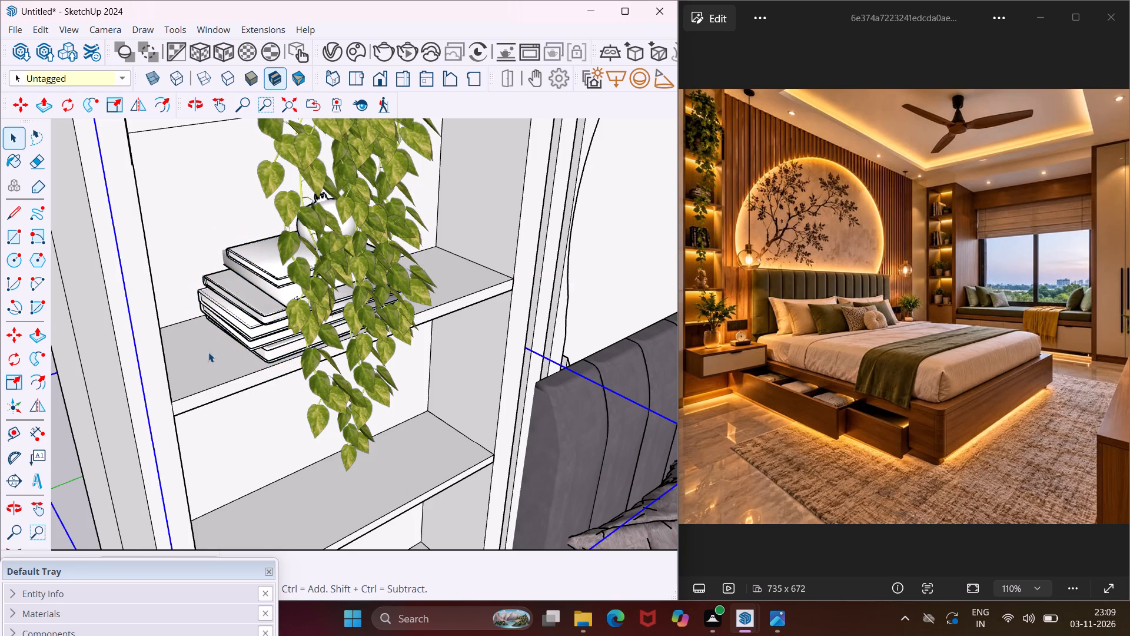
pyautogui.scroll(-6, 208, 352)
pyautogui.click(80, 446)
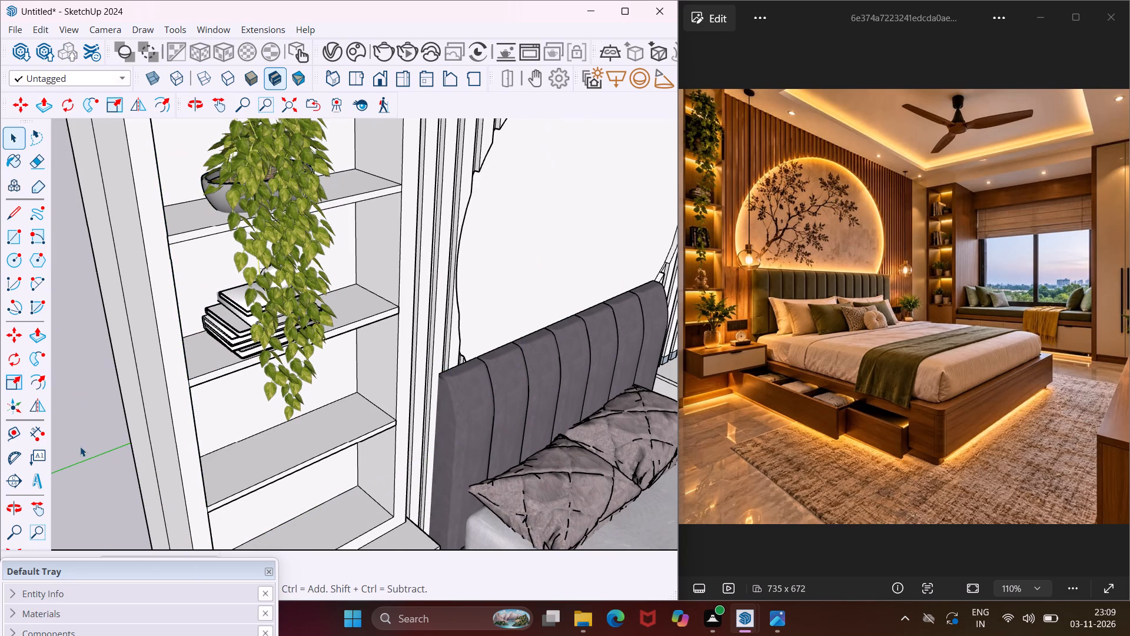
pyautogui.moveTo(80, 446); pyautogui.dragTo(124, 420, button='middle')
pyautogui.scroll(-3, 134, 375)
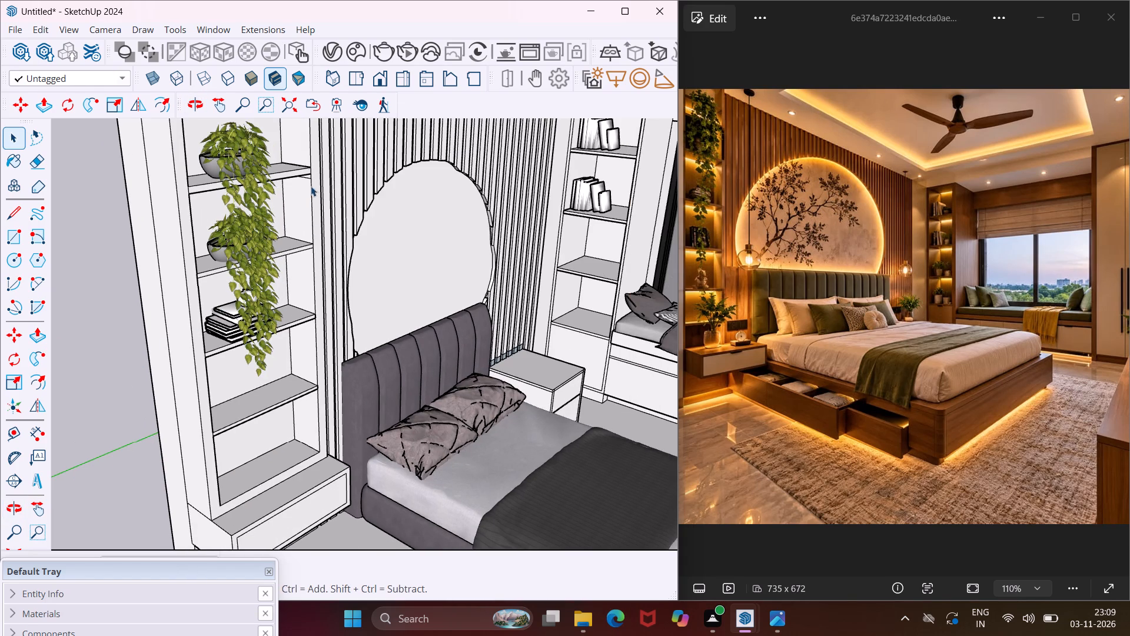
# Import Books 193 006 from Chaos Cosmos and place the stack on the shelf below the books with the fruit.
pyautogui.click(347, 52)
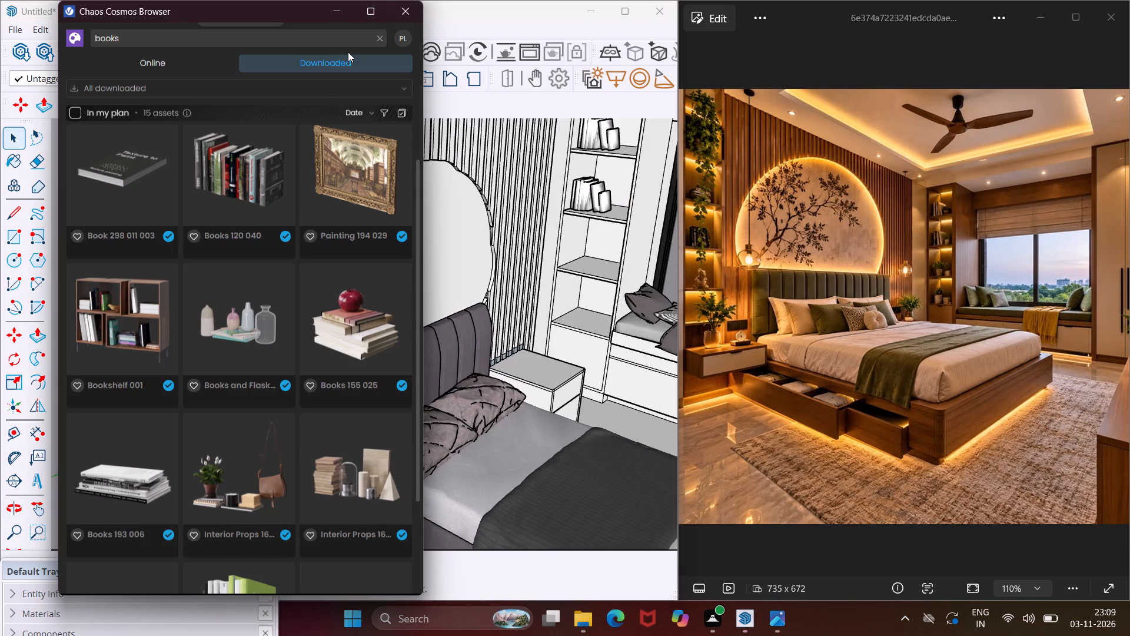
pyautogui.scroll(-2, 287, 340)
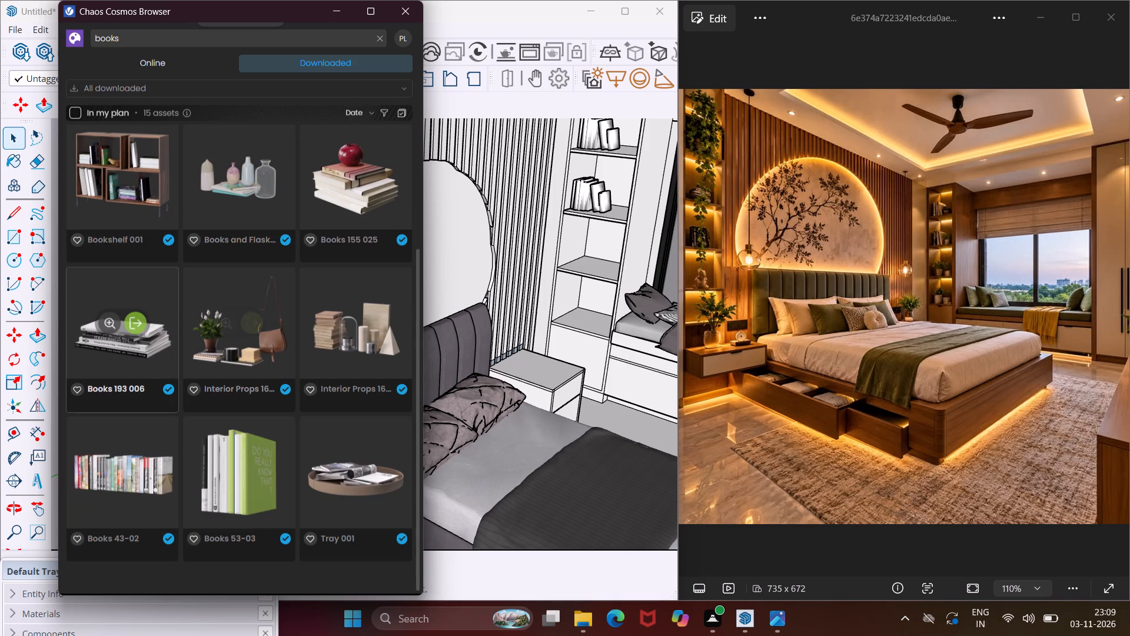
pyautogui.click(138, 323)
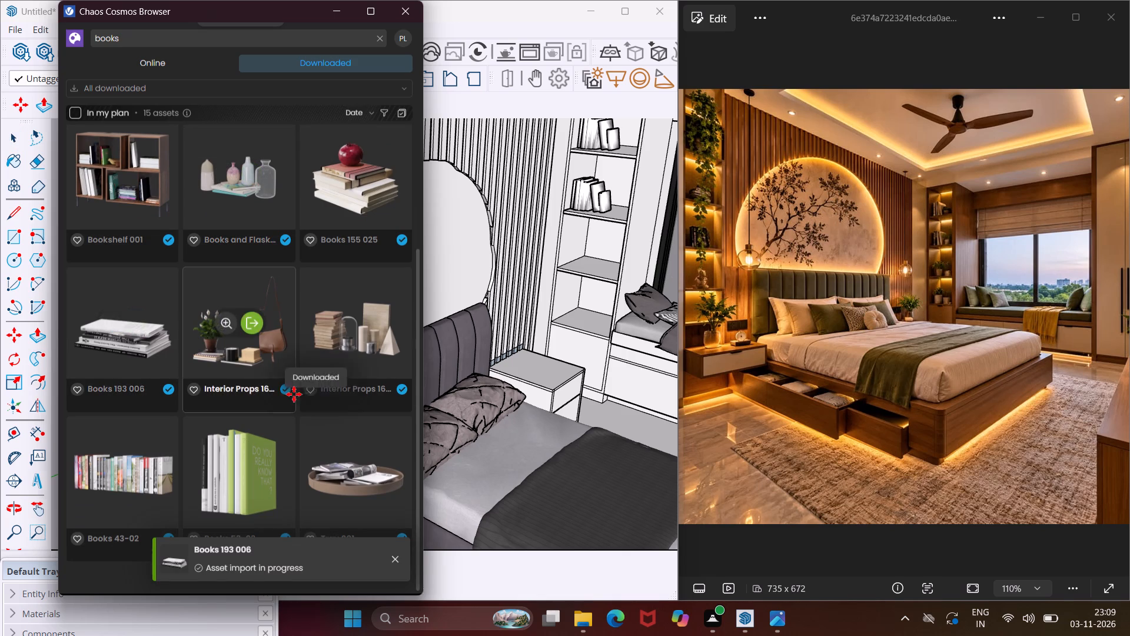
pyautogui.scroll(6, 294, 395)
pyautogui.scroll(4, 227, 409)
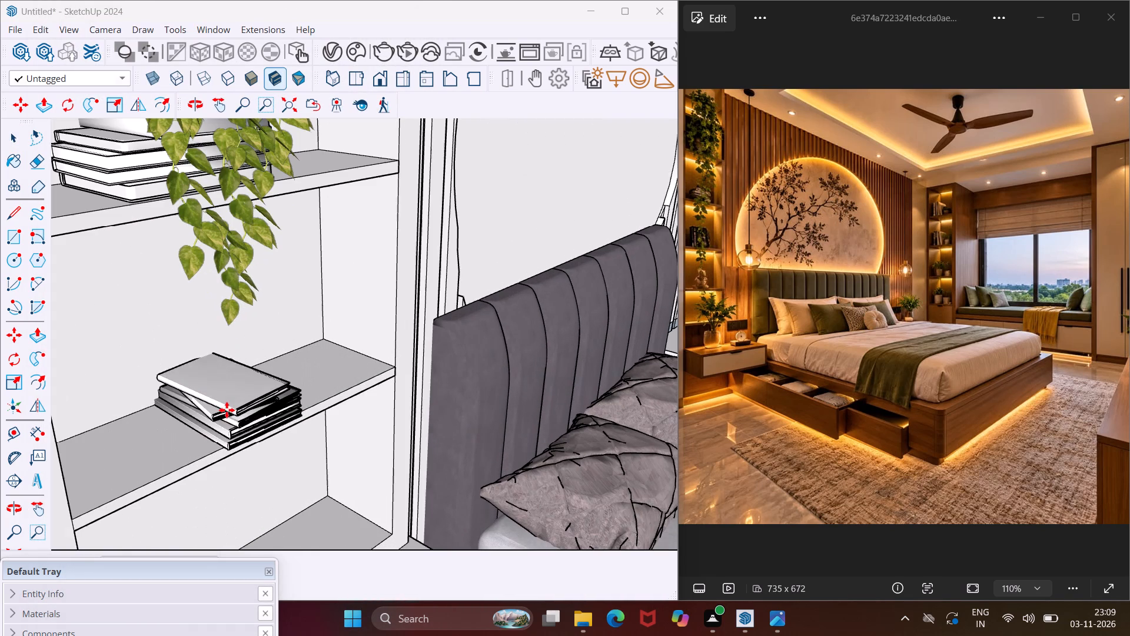
pyautogui.click(218, 415)
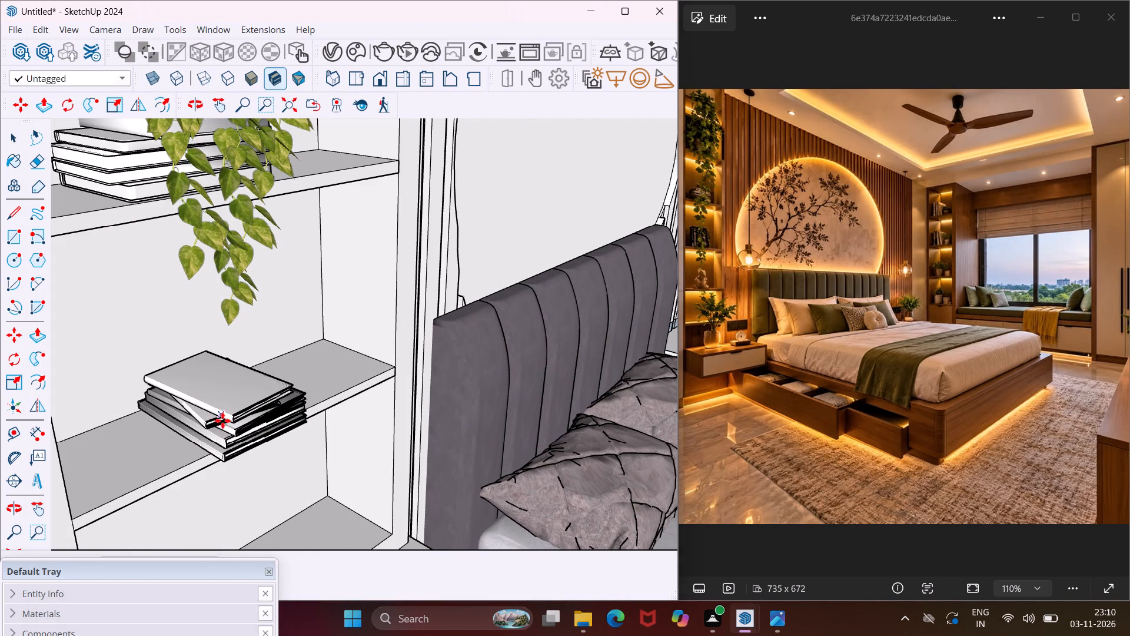
pyautogui.press('Escape')
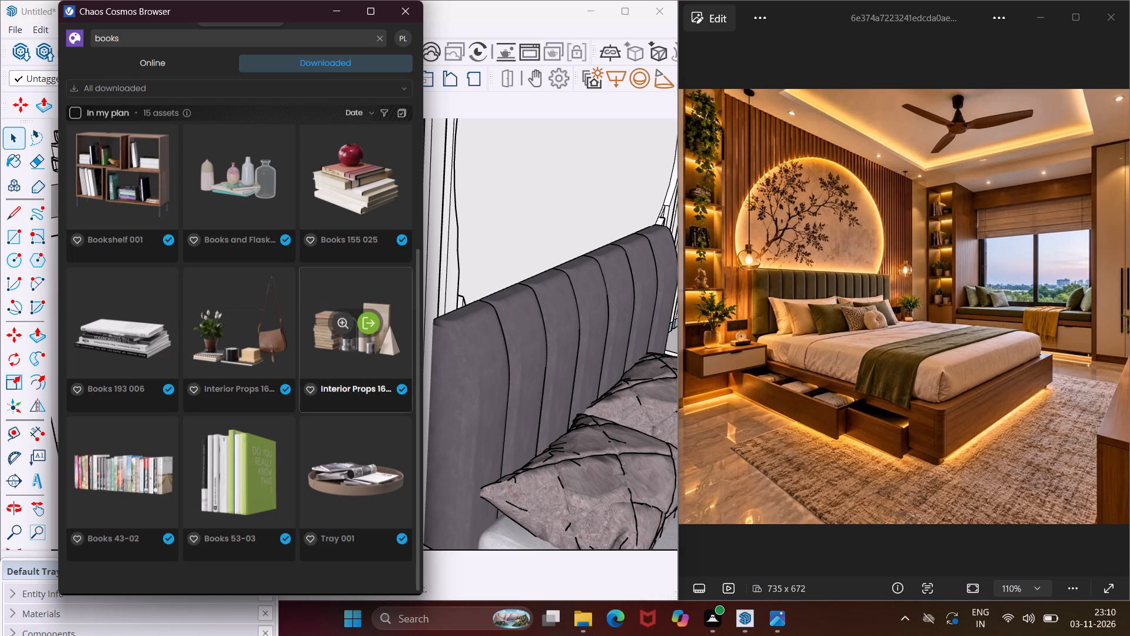
# Import the dark seated figure from the downloaded Sculptures in Chaos Cosmos and place it on the open unit's bottom shelf.
pyautogui.click(308, 94)
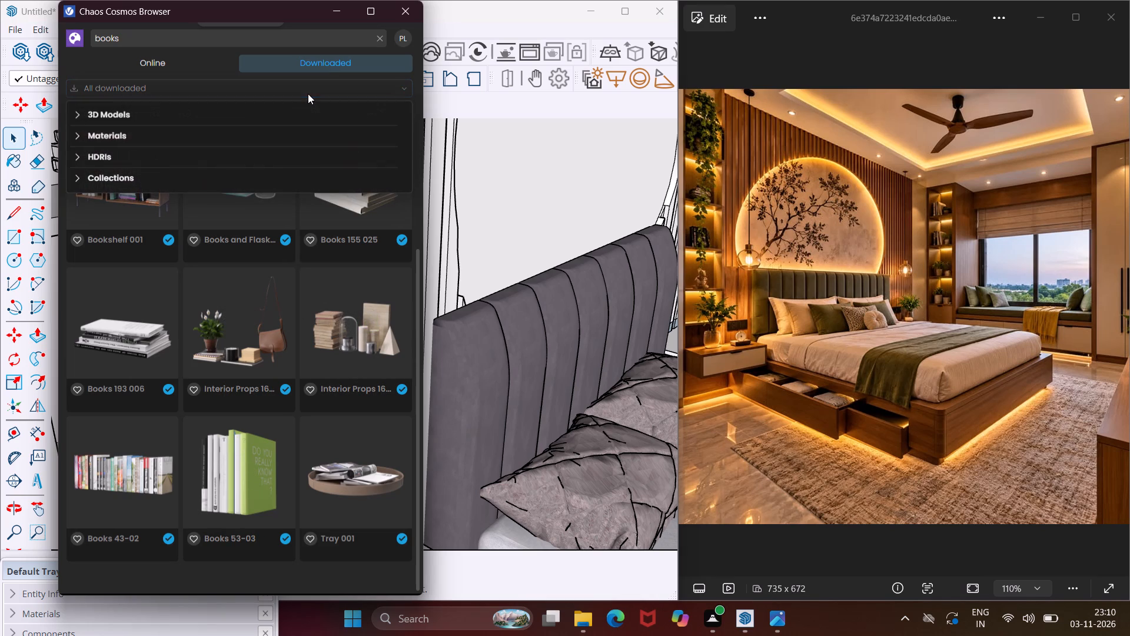
pyautogui.click(165, 117)
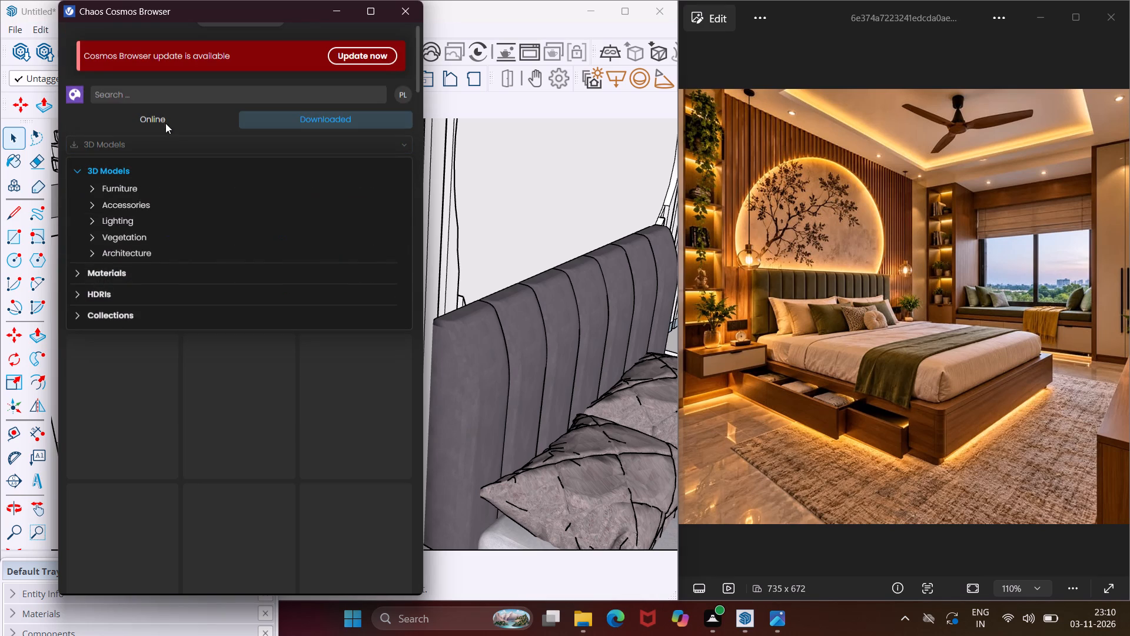
pyautogui.click(132, 211)
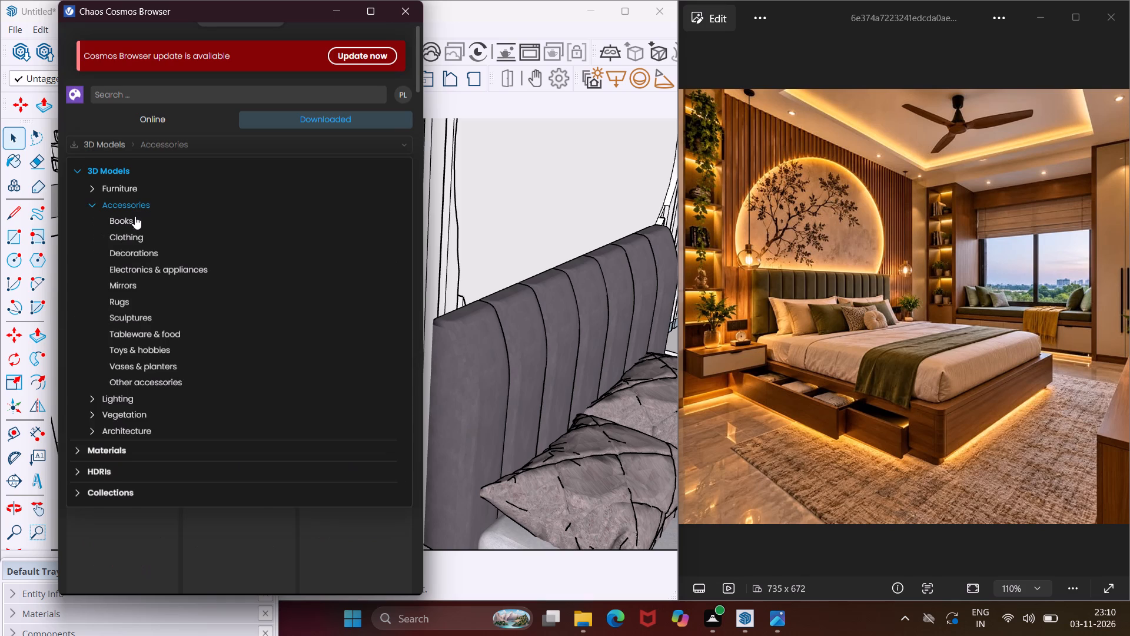
pyautogui.click(135, 321)
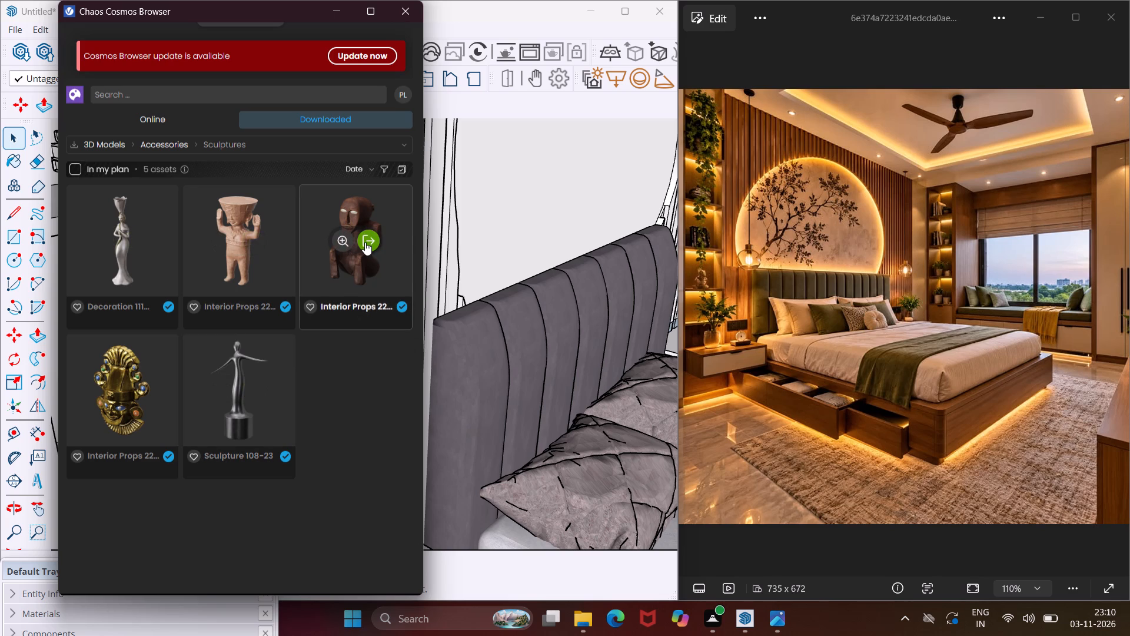
pyautogui.click(365, 242)
pyautogui.scroll(-4, 337, 317)
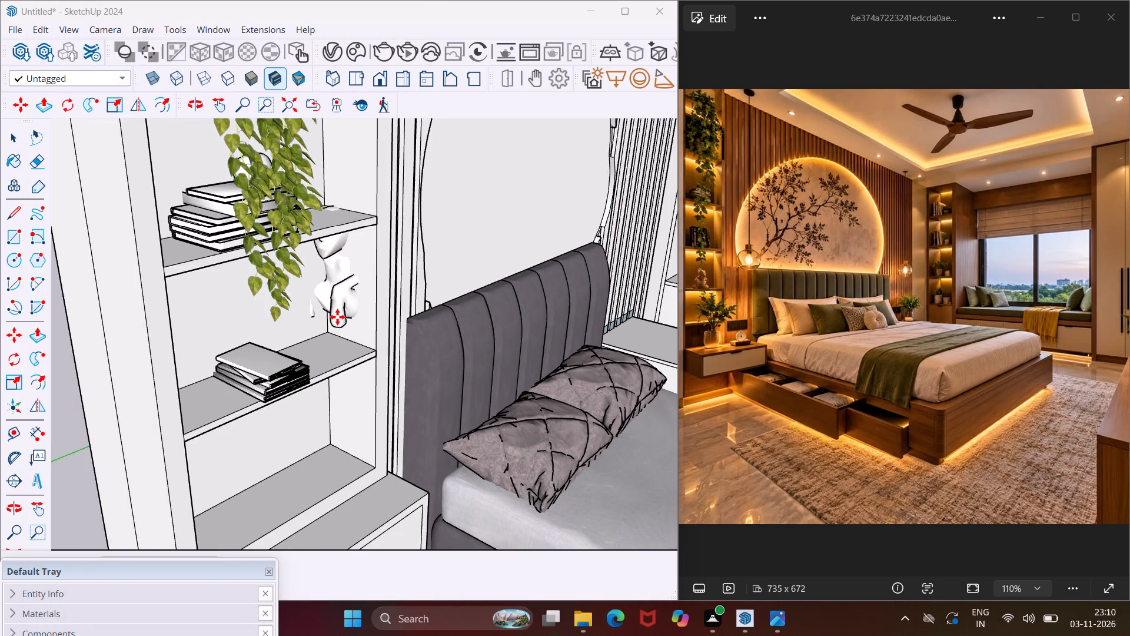
pyautogui.scroll(-9, 337, 317)
pyautogui.scroll(4, 331, 391)
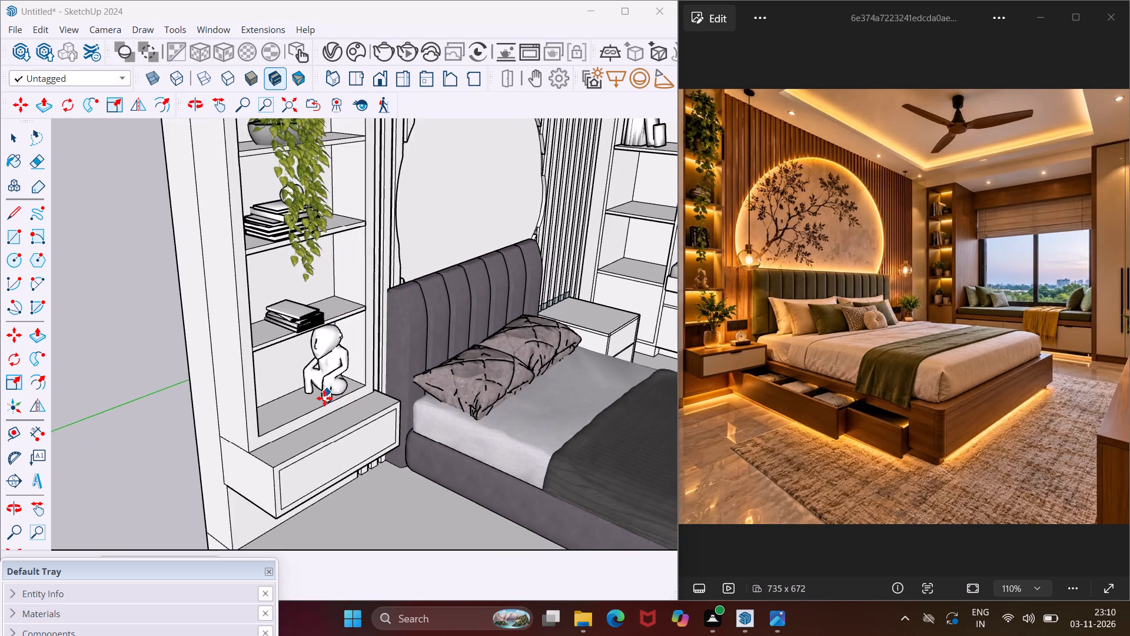
pyautogui.scroll(7, 316, 403)
pyautogui.click(288, 408)
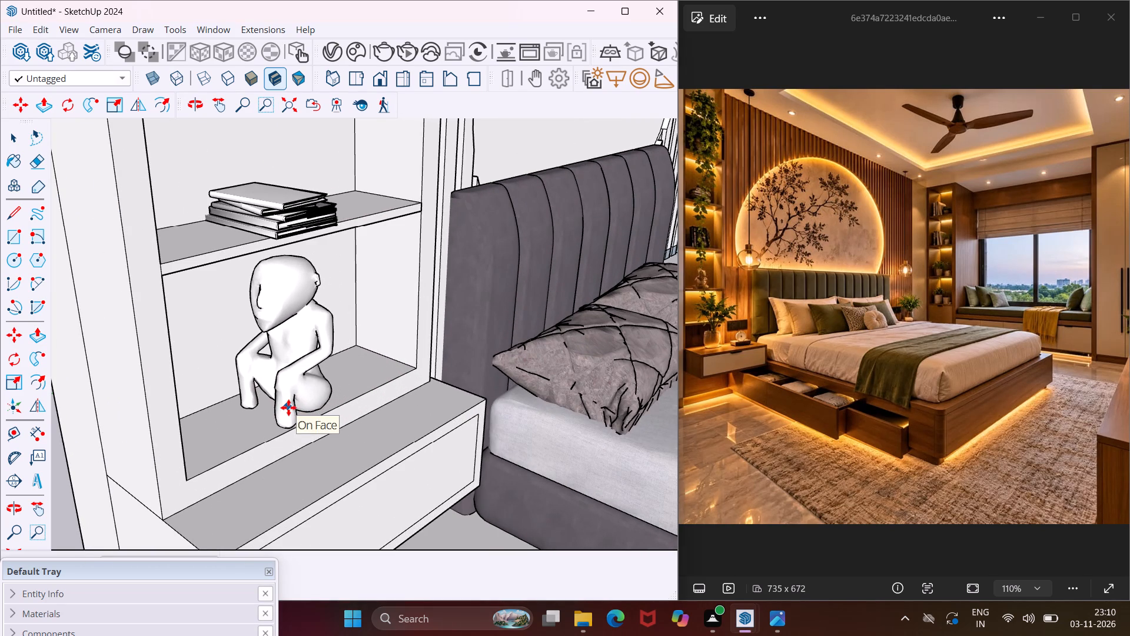
pyautogui.press('Escape')
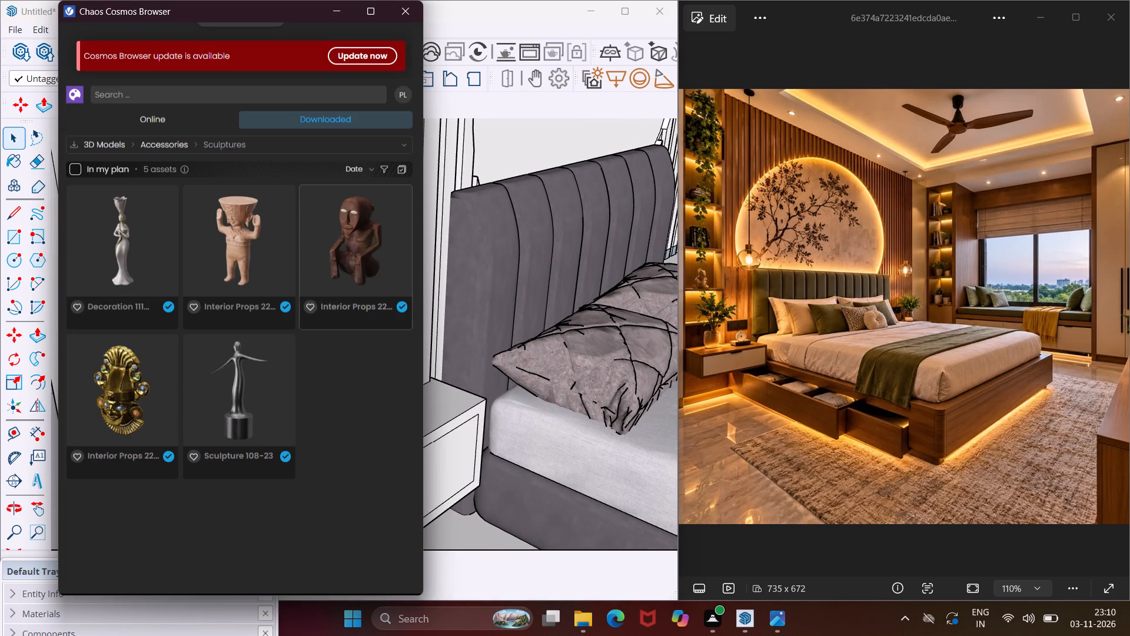
# Browse the downloaded potted plants under Vegetation in Chaos Cosmos, and put the browser away.
pyautogui.click(281, 147)
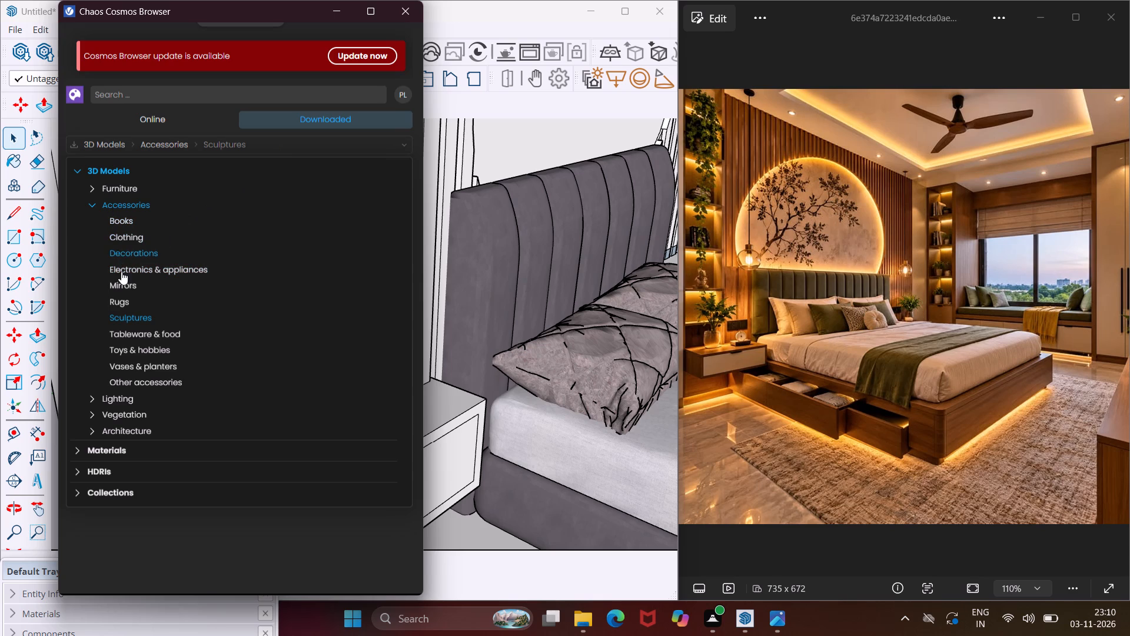
pyautogui.click(97, 416)
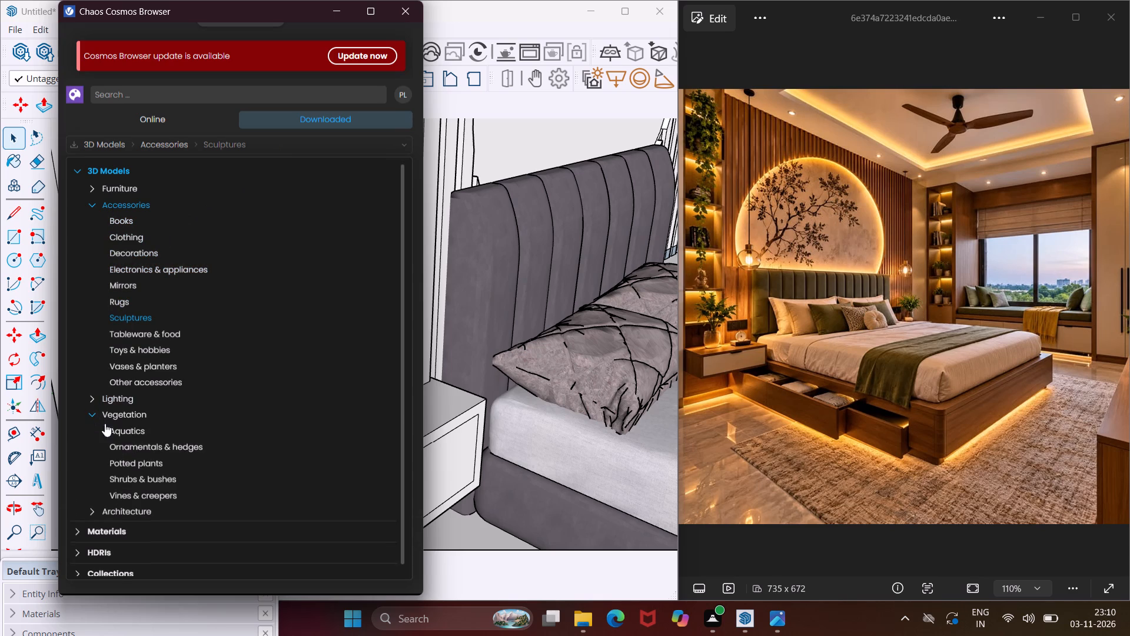
pyautogui.click(127, 461)
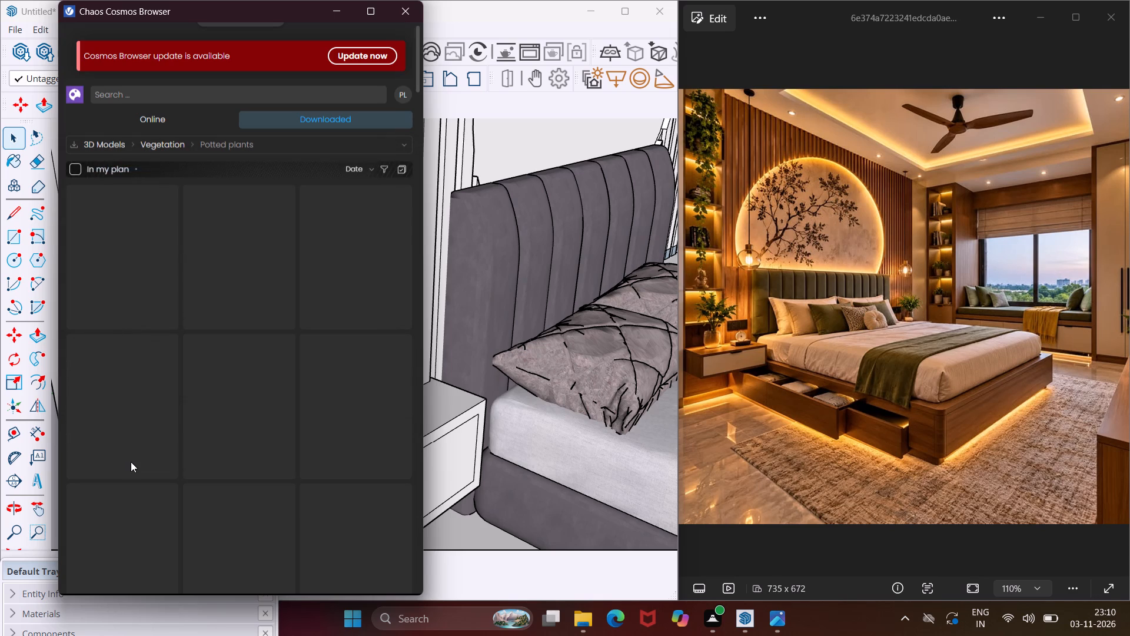
pyautogui.scroll(-2, 233, 392)
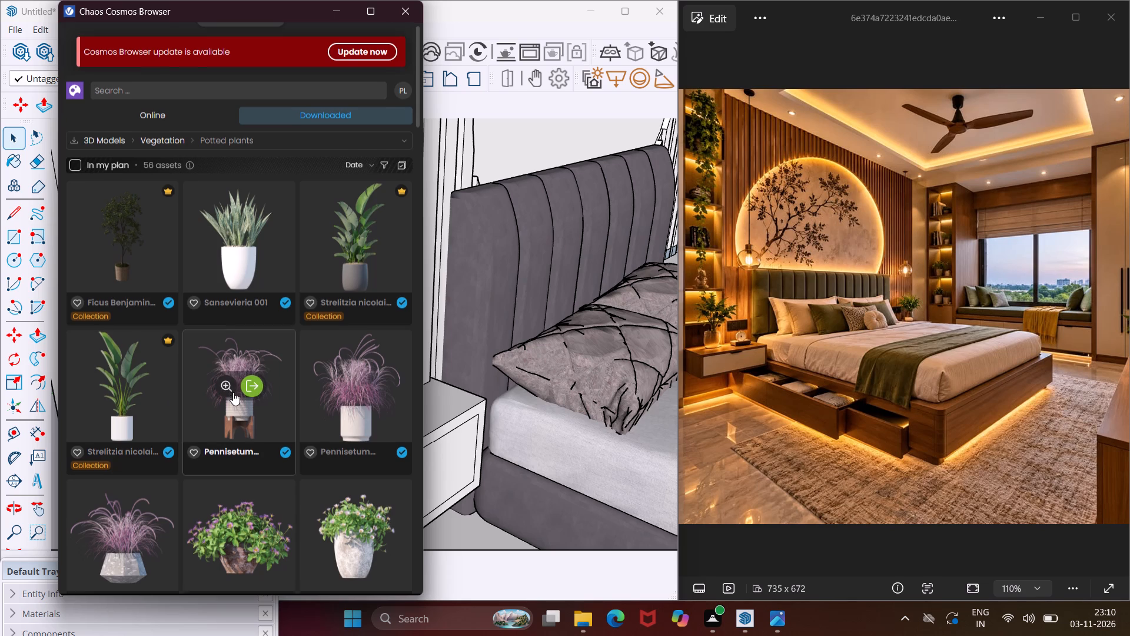
pyautogui.scroll(-2, 233, 392)
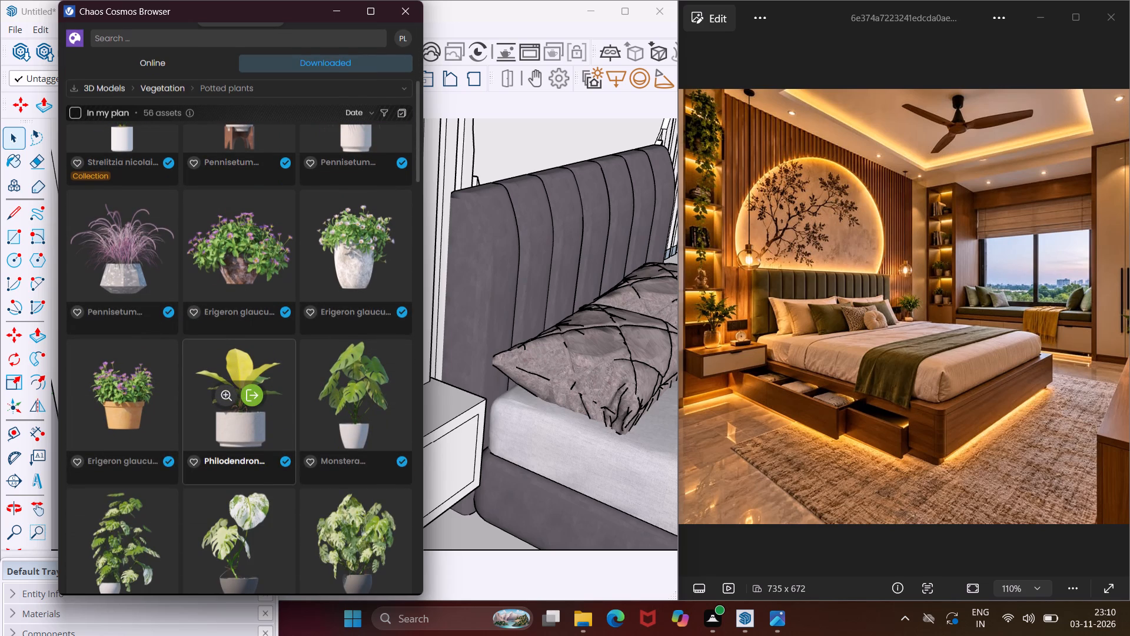
pyautogui.click(337, 15)
# Rotate the seated figure on the open unit's bottom shelf horizontally so that it faces out toward the bed.
pyautogui.click(296, 354)
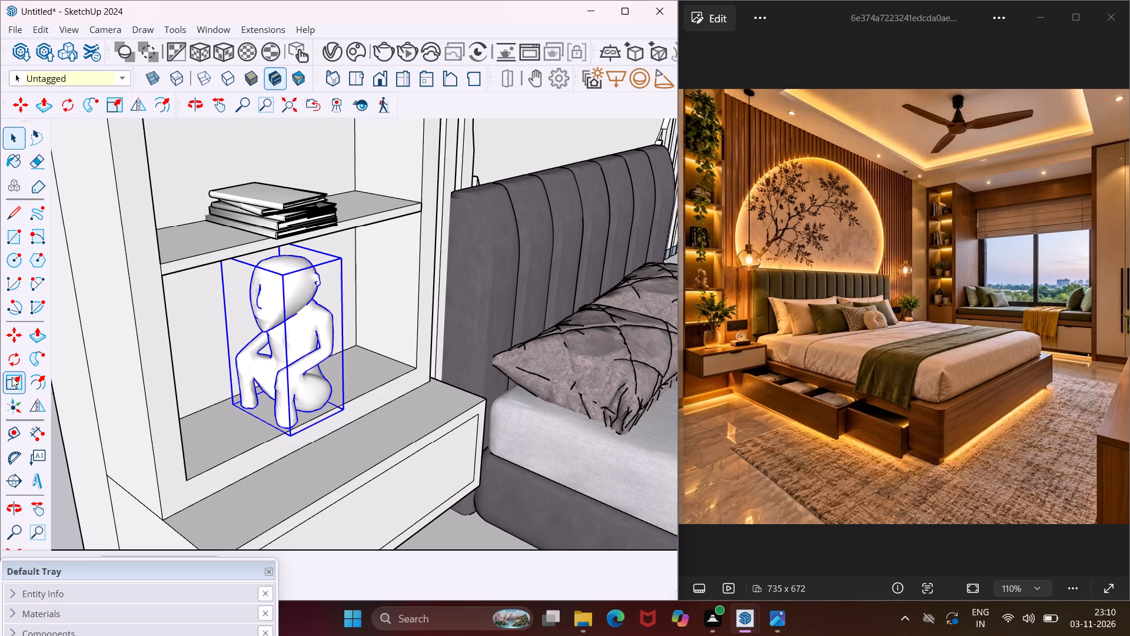
pyautogui.click(11, 355)
pyautogui.scroll(-3, 169, 383)
pyautogui.scroll(3, 218, 462)
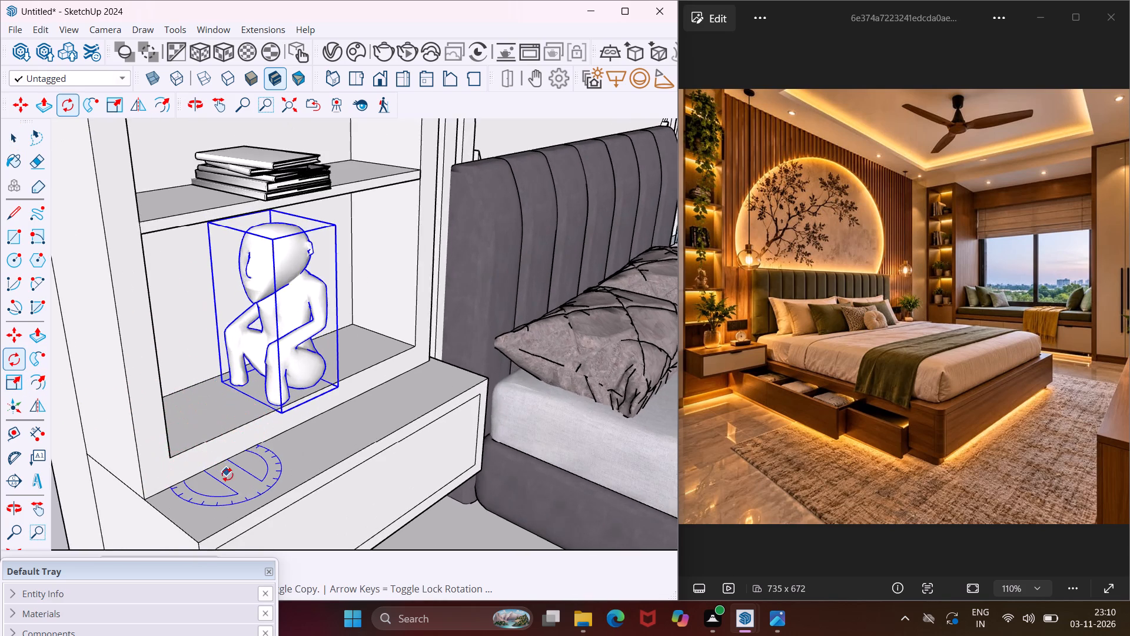
pyautogui.scroll(3, 228, 476)
pyautogui.click(230, 478)
pyautogui.click(249, 486)
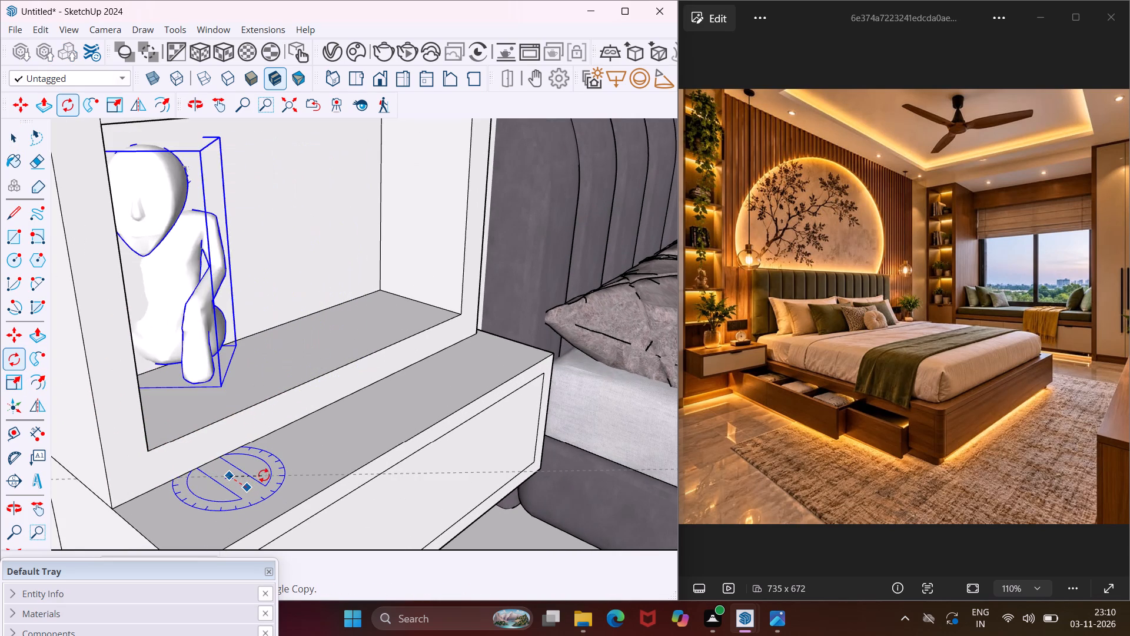
pyautogui.click(269, 460)
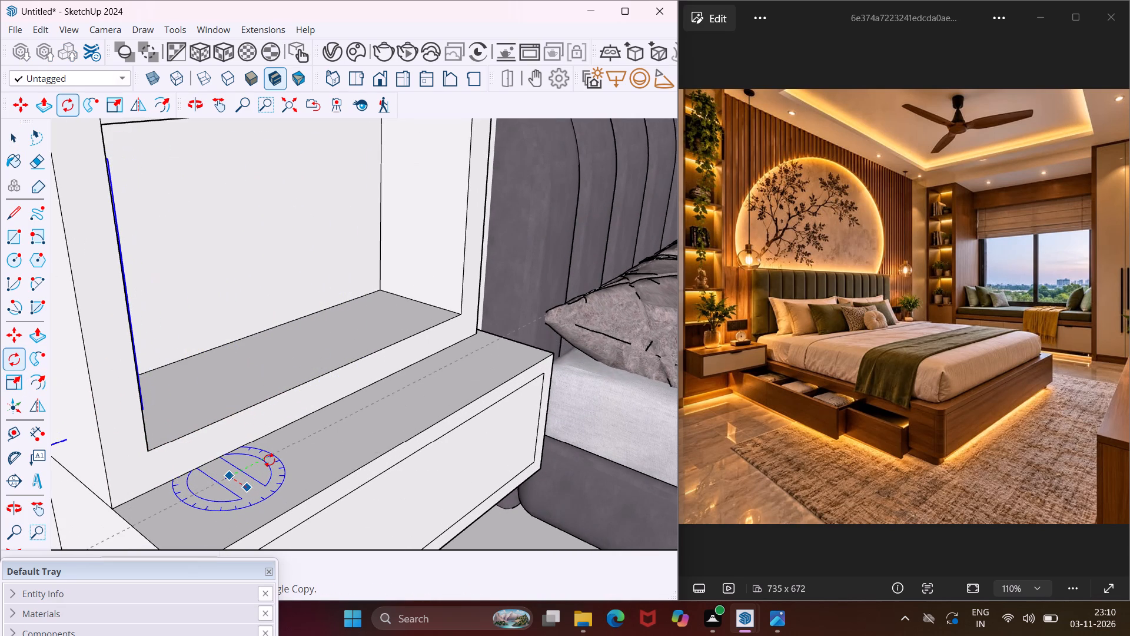
# Move the rotated seated figure back into the open unit, standing it on the bottom shelf.
pyautogui.scroll(-3, 271, 454)
pyautogui.moveTo(241, 379); pyautogui.dragTo(165, 429, button='middle')
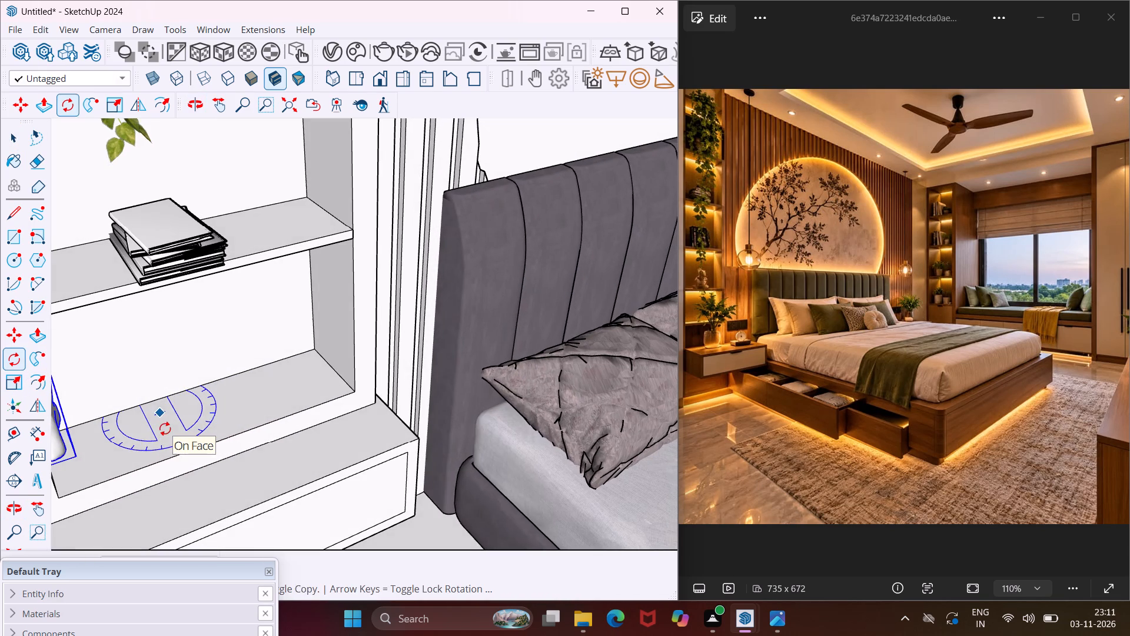
pyautogui.press('m')
pyautogui.click(147, 443)
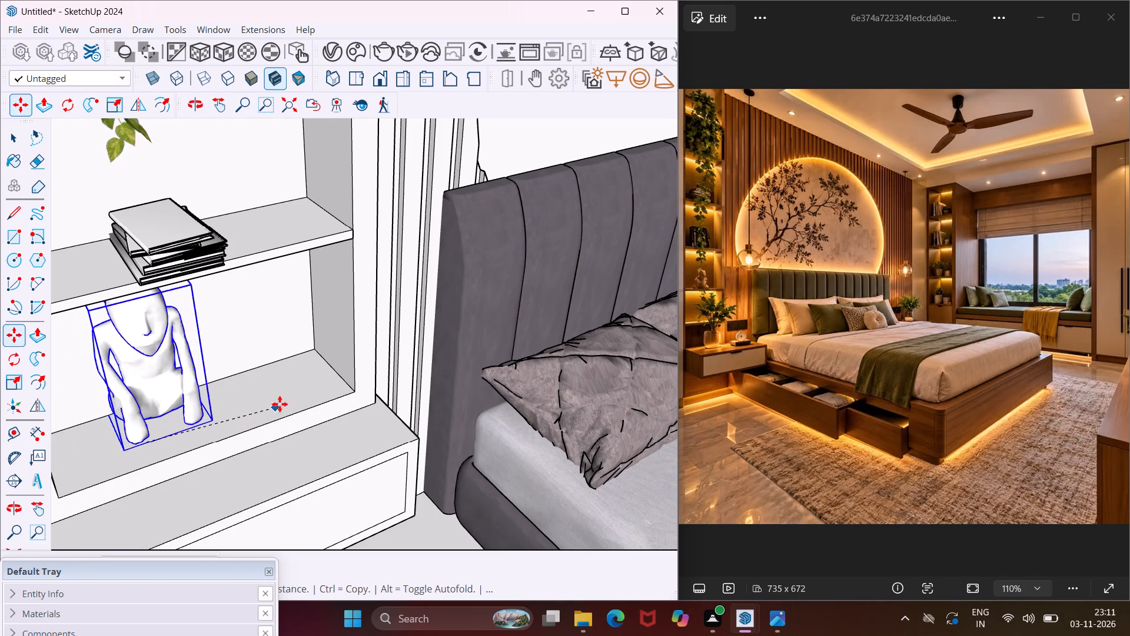
pyautogui.click(293, 410)
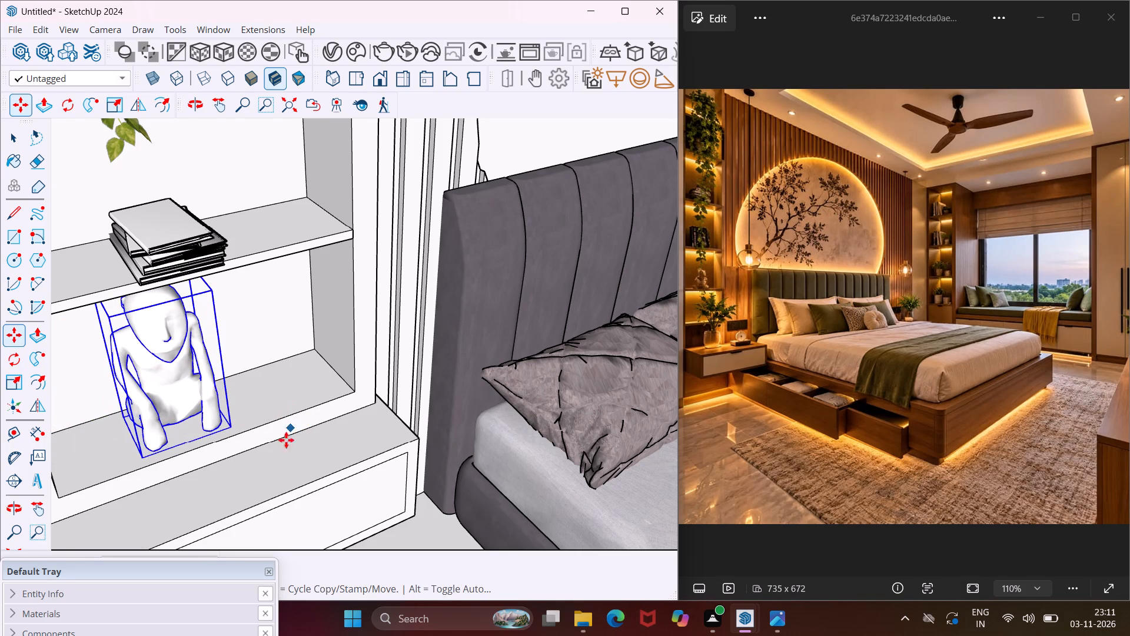
pyautogui.moveTo(284, 446); pyautogui.dragTo(351, 392, button='middle')
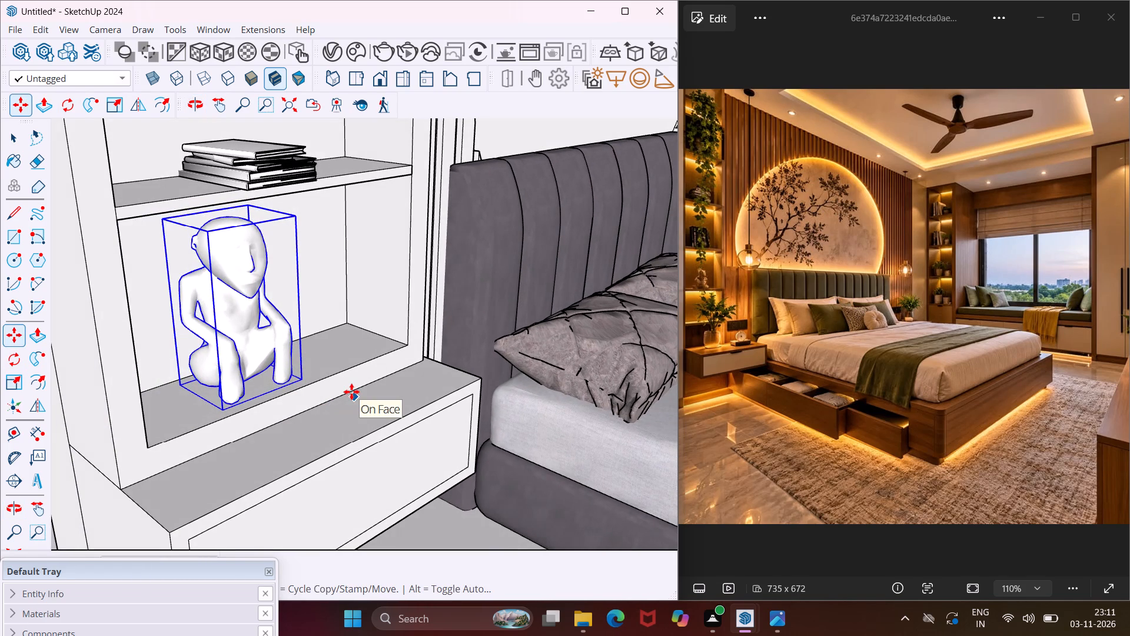
# Scale the seated figure down uniformly from its upper corner, and deselect it.
pyautogui.click(23, 380)
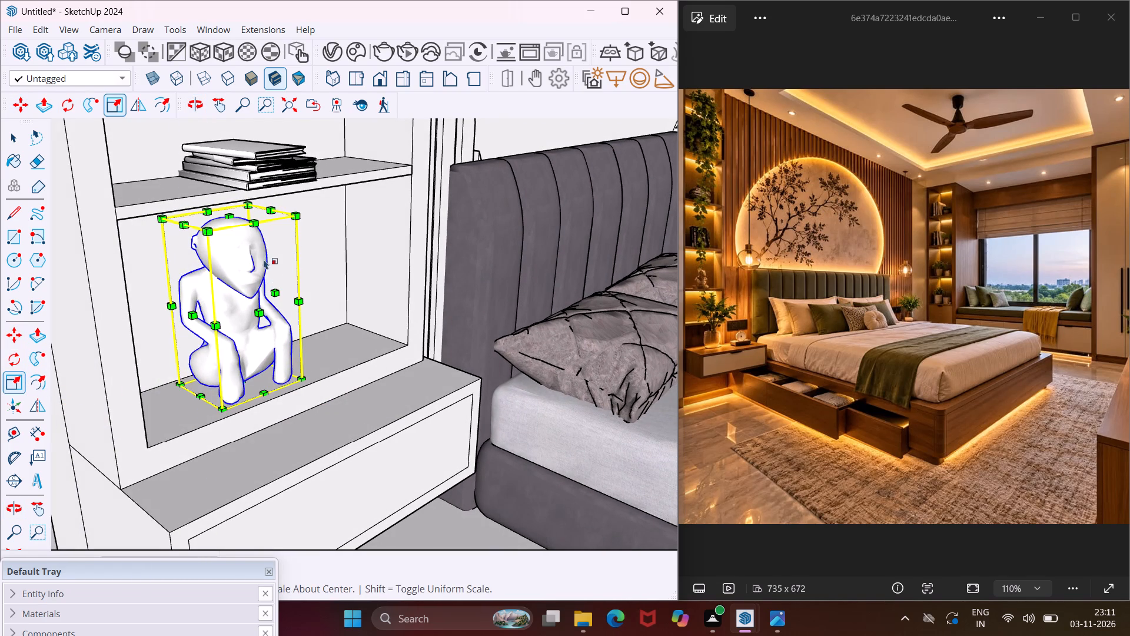
pyautogui.click(293, 216)
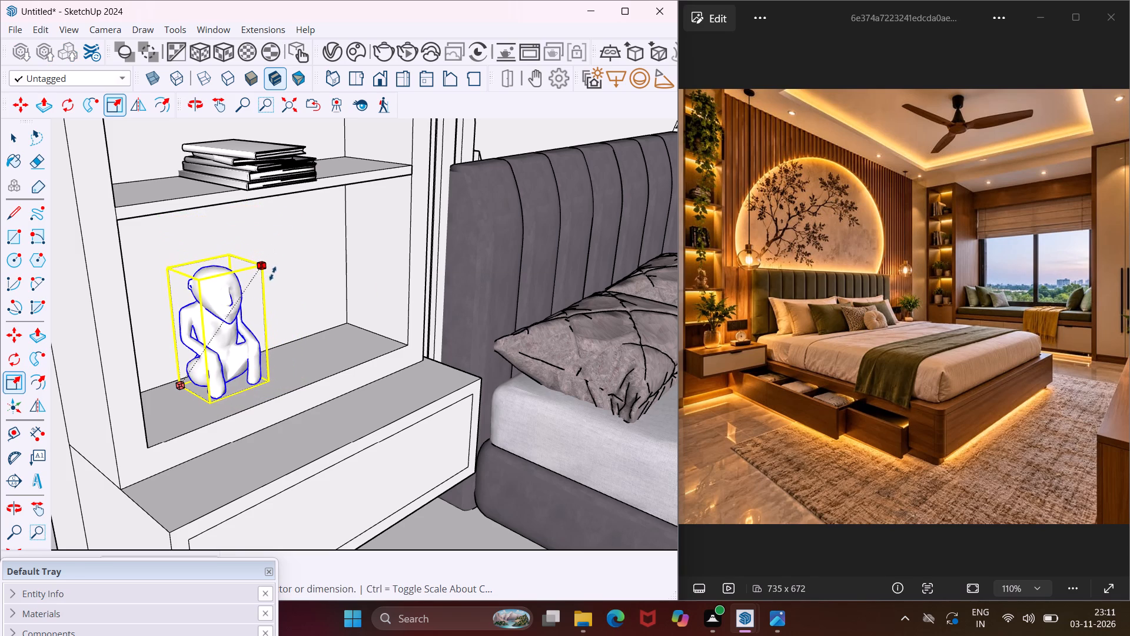
pyautogui.click(268, 284)
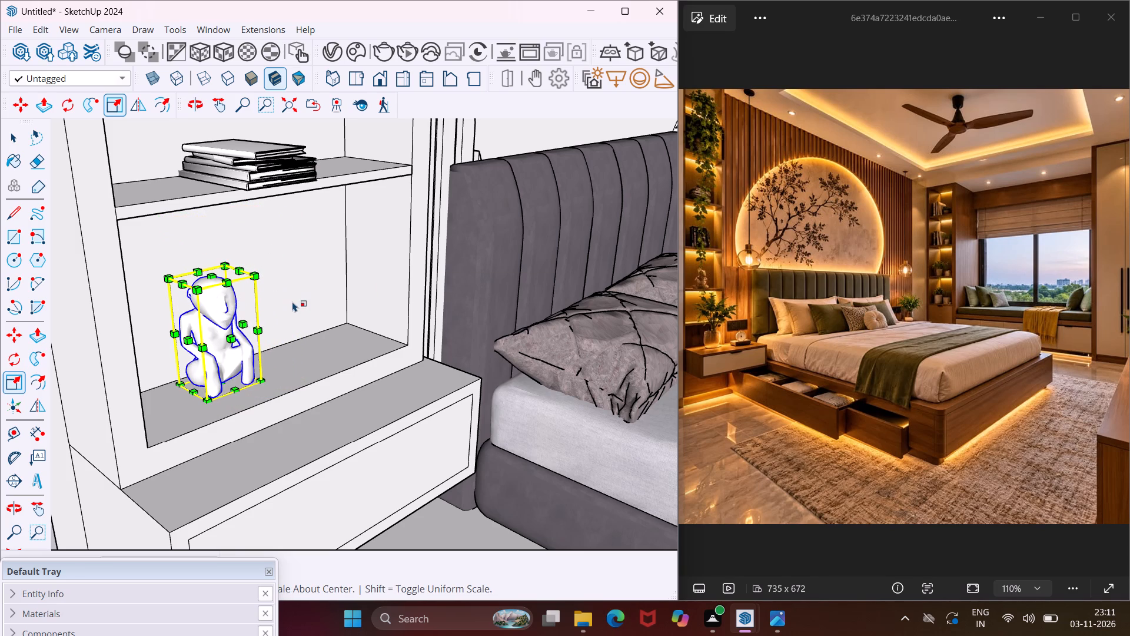
pyautogui.press('Escape')
pyautogui.press('space')
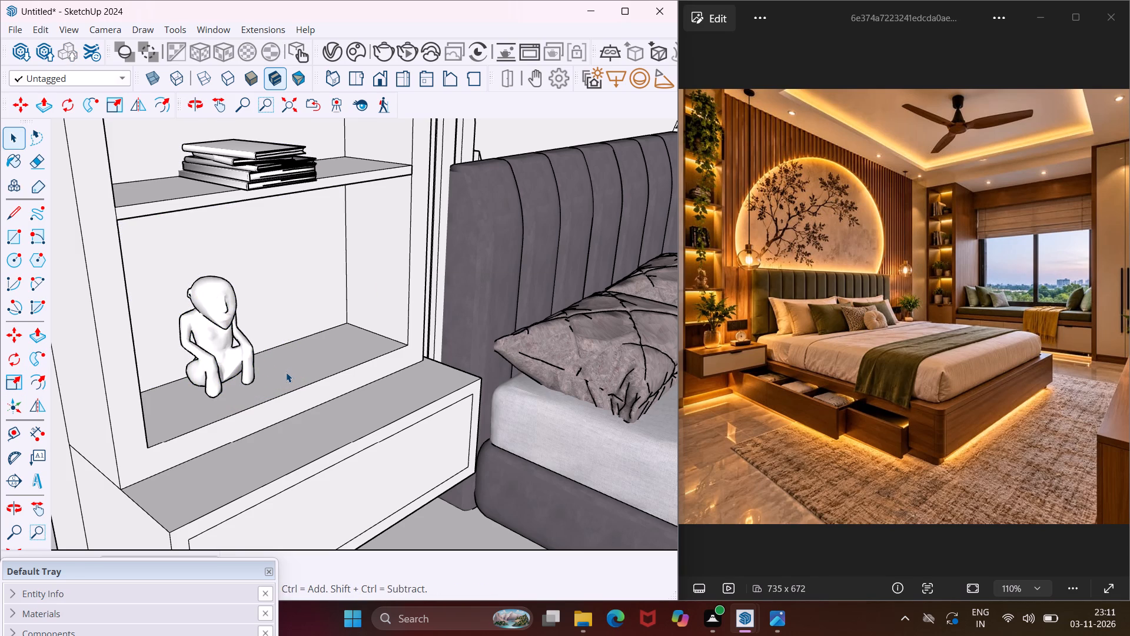
# Shift the seated figure slightly toward the bed on the bottom shelf, and deselect it.
pyautogui.click(230, 366)
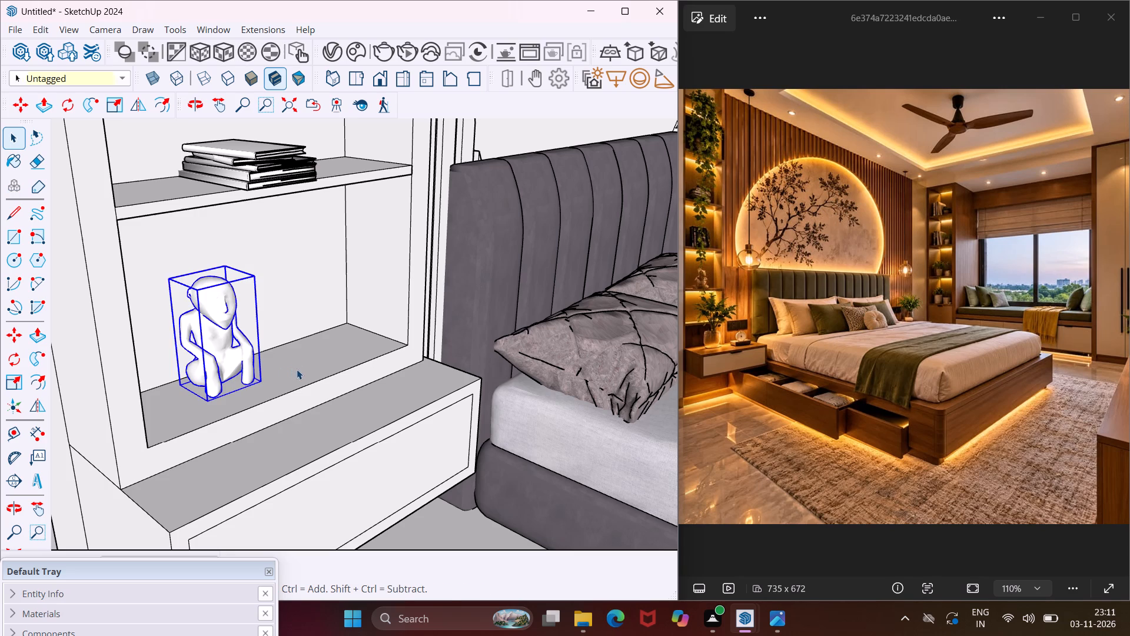
pyautogui.press('m')
pyautogui.click(291, 357)
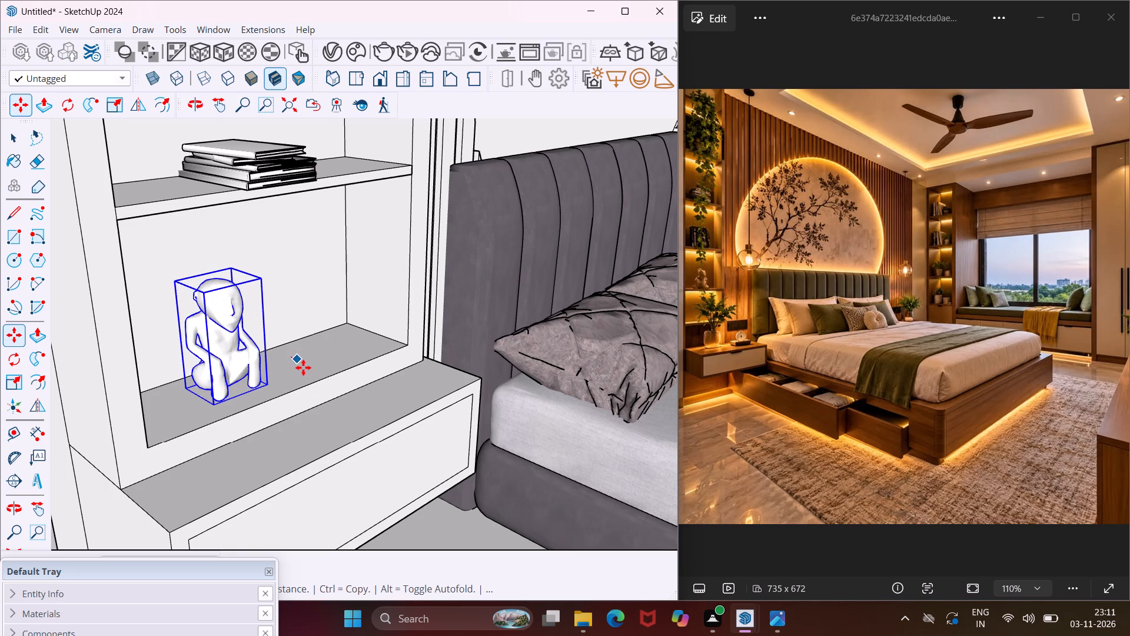
pyautogui.click(303, 367)
pyautogui.press('Escape')
pyautogui.press('space')
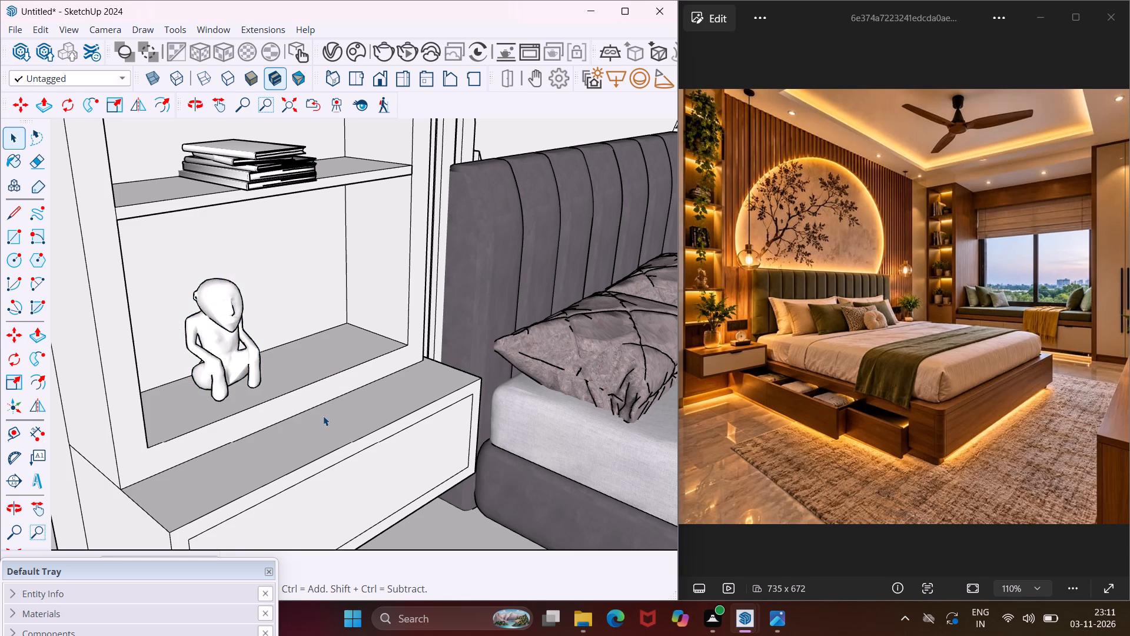
# Pull the inset drawer front of the bedside cabinet below the open shelves outward with Push/Pull.
pyautogui.scroll(-7, 321, 416)
pyautogui.moveTo(308, 416); pyautogui.dragTo(295, 420, button='middle')
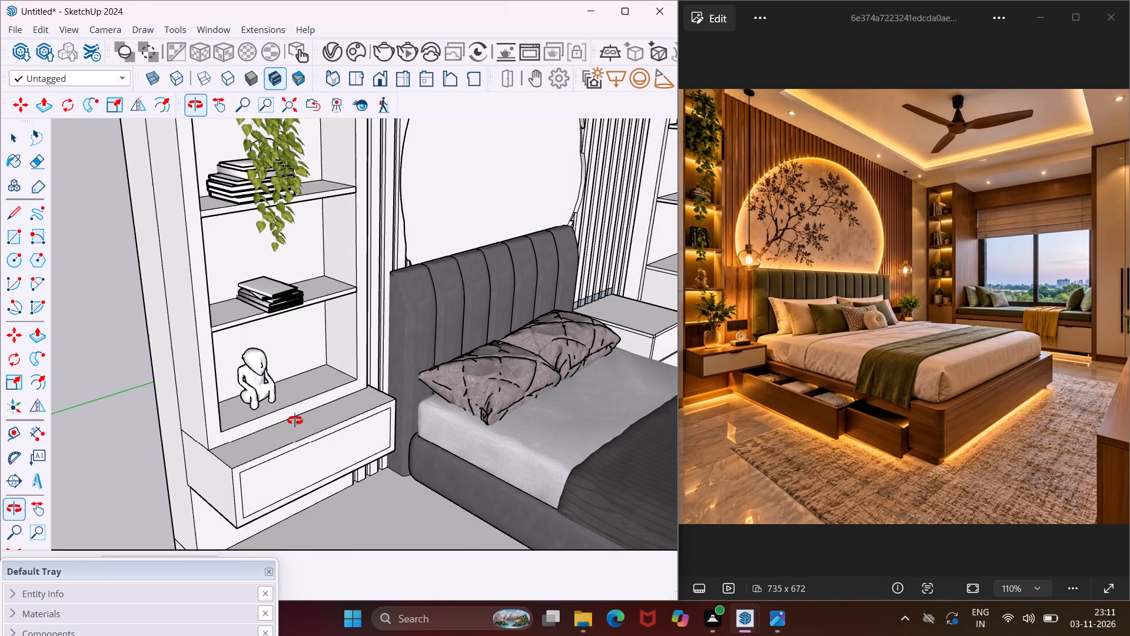
pyautogui.moveTo(295, 420); pyautogui.dragTo(295, 421, button='middle')
pyautogui.scroll(3, 286, 493)
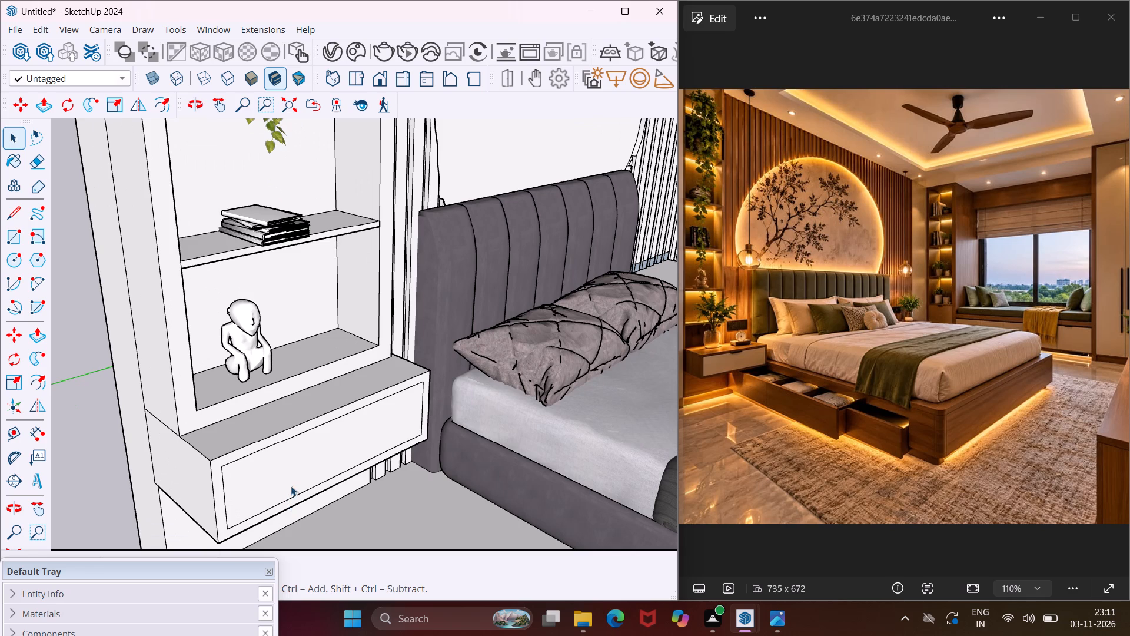
pyautogui.click(290, 483)
pyautogui.press('p')
pyautogui.click(290, 483)
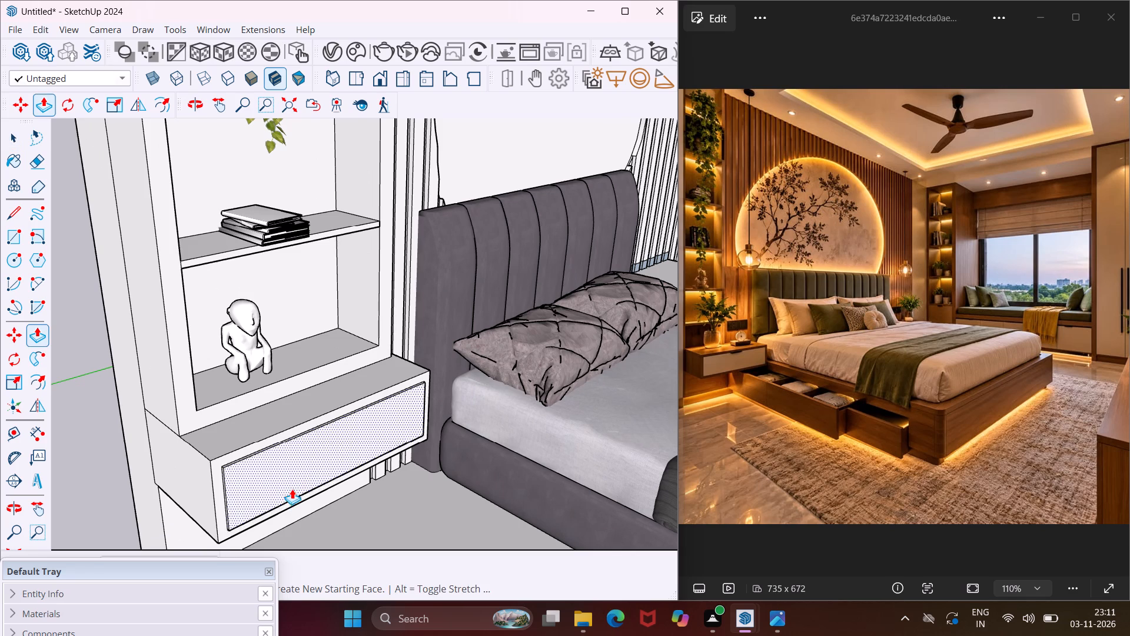
pyautogui.click(322, 514)
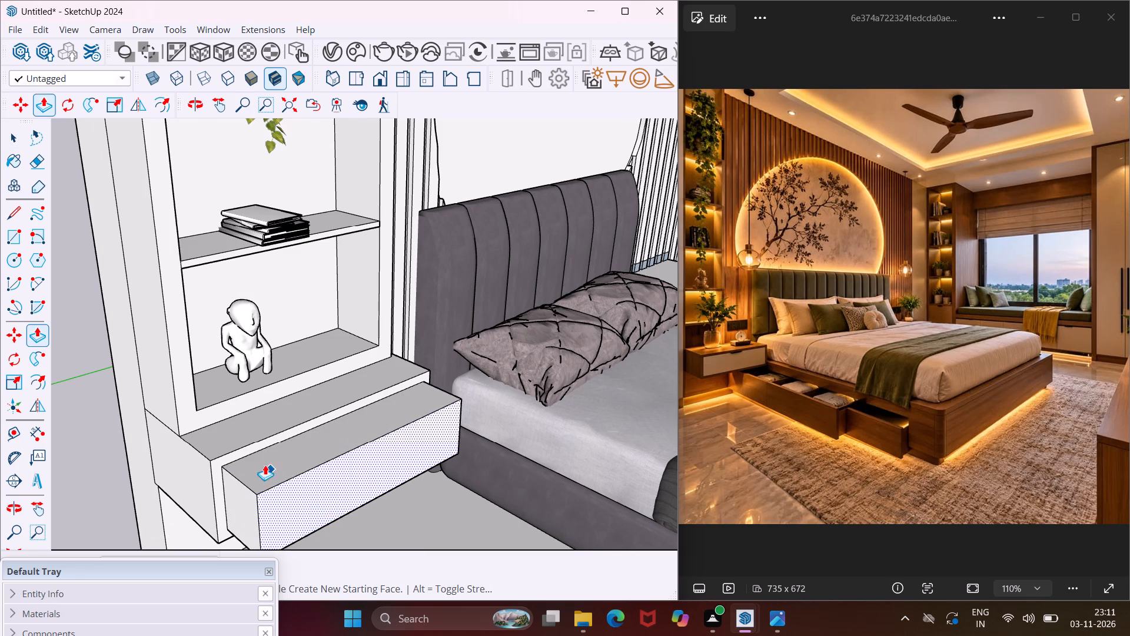
pyautogui.press('Escape')
# Pull the bedside cabinet's frame face out flush with the extended drawer front using Push/Pull.
pyautogui.scroll(3, 248, 453)
pyautogui.click(243, 453)
pyautogui.click(291, 520)
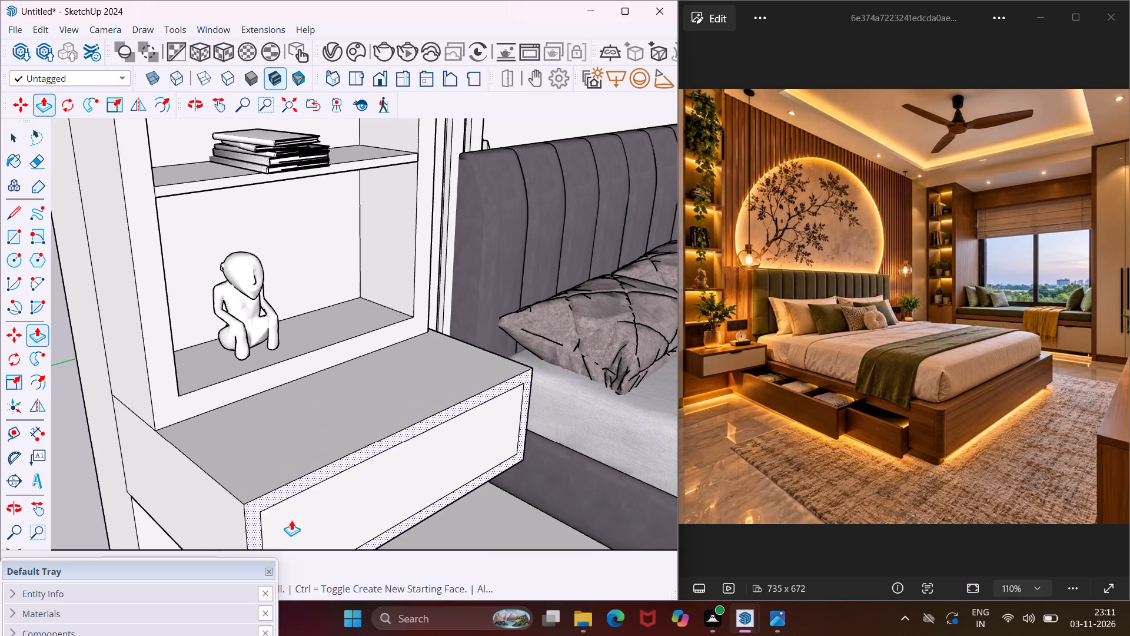
pyautogui.press('Escape')
pyautogui.press('space')
# Rotate the Books 193 006 stack on the shelf above the seated figure horizontally by 90 degrees.
pyautogui.scroll(-5, 323, 416)
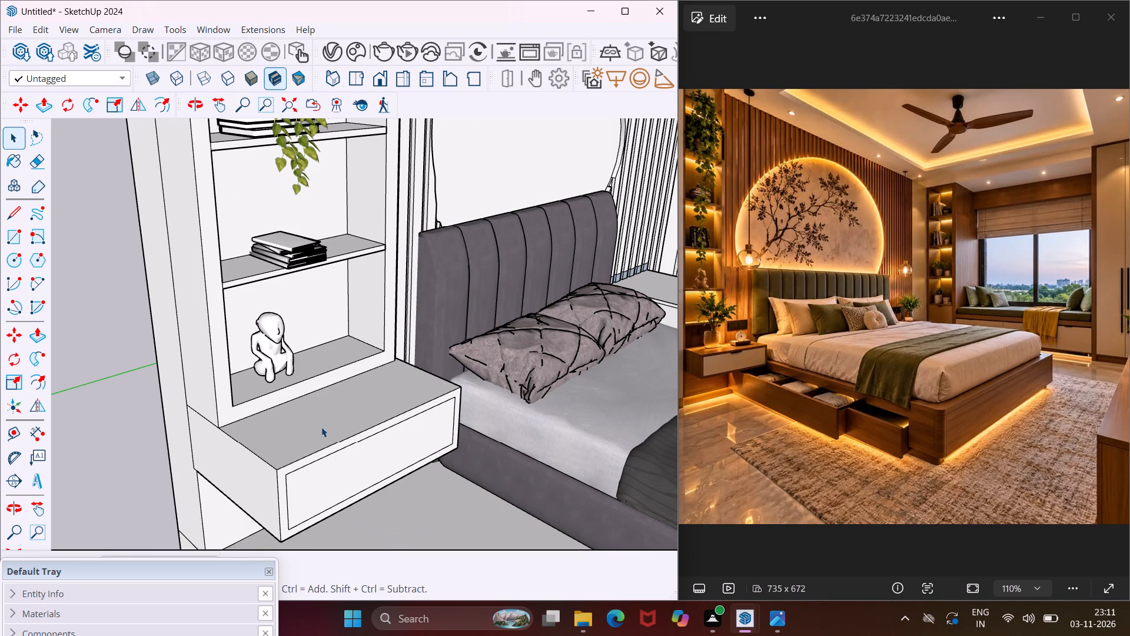
pyautogui.scroll(-2, 321, 427)
pyautogui.scroll(6, 307, 268)
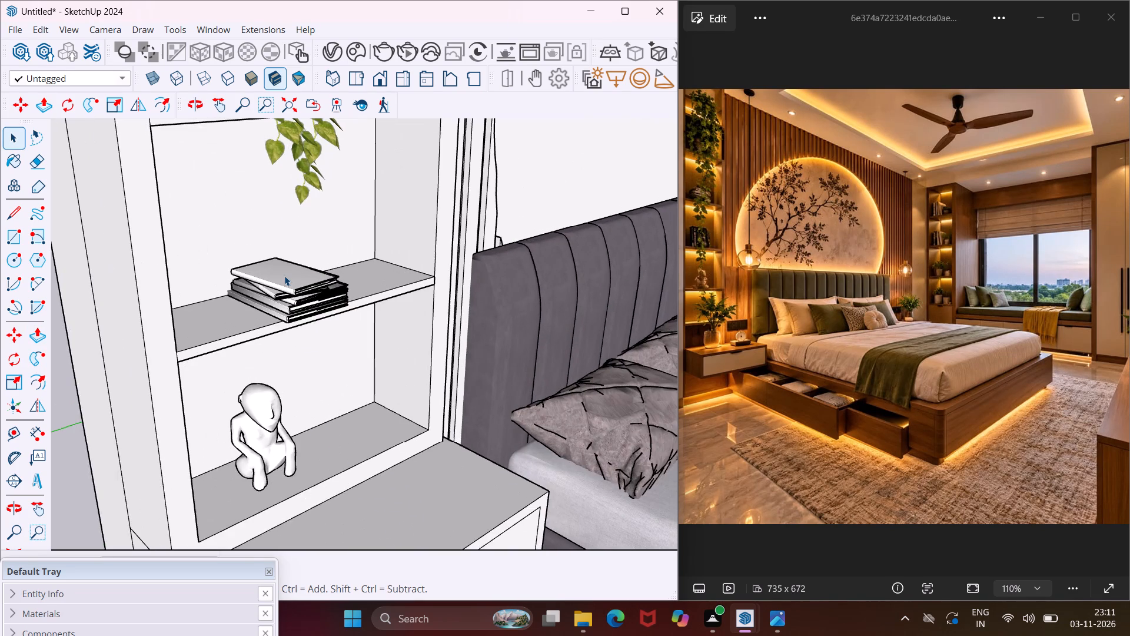
pyautogui.scroll(4, 284, 276)
pyautogui.click(283, 320)
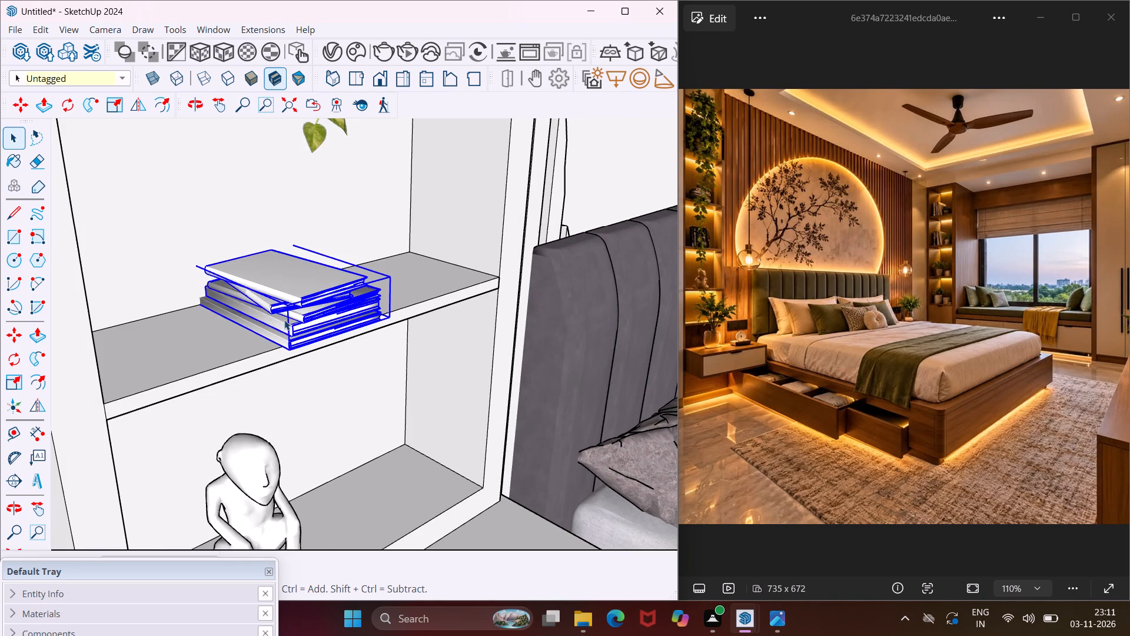
pyautogui.click(9, 362)
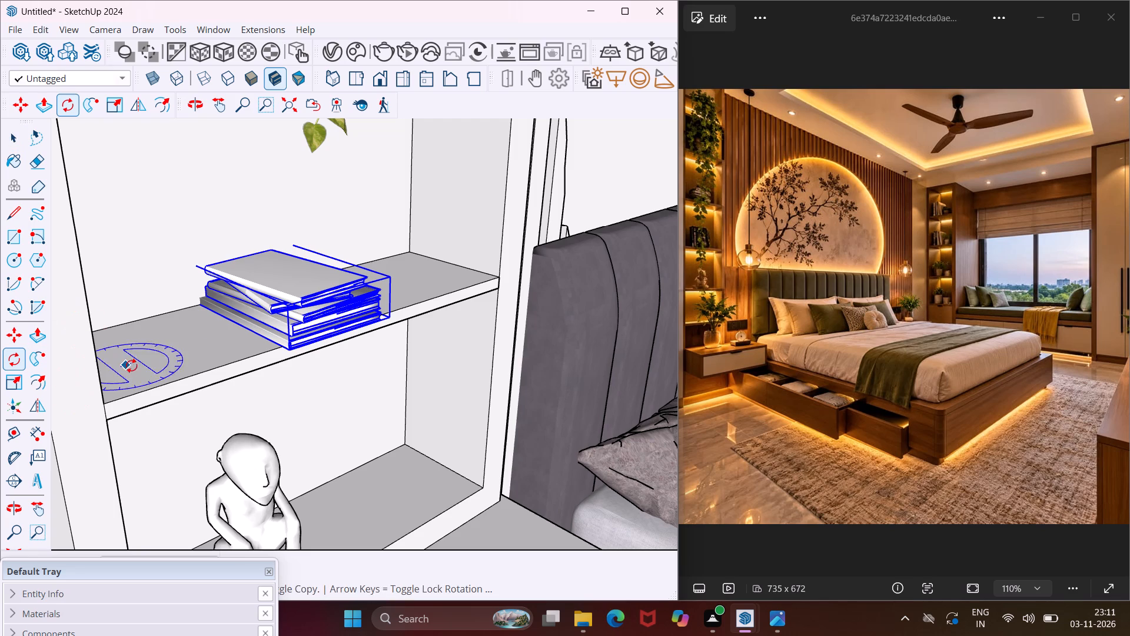
pyautogui.click(171, 349)
pyautogui.click(183, 360)
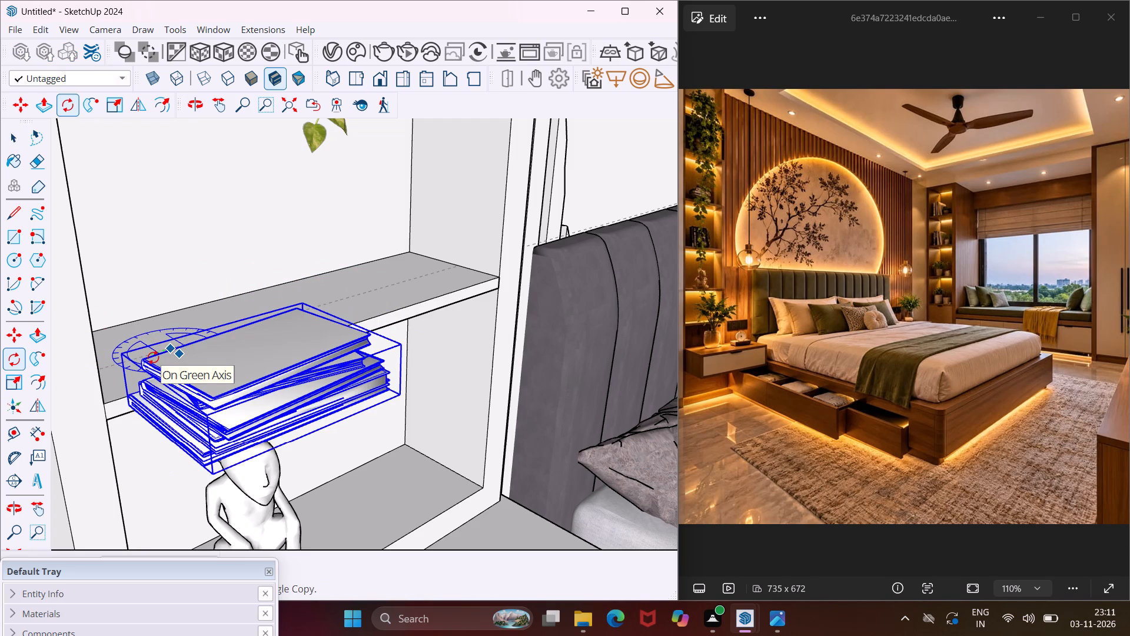
pyautogui.write('90')
pyautogui.press('Return')
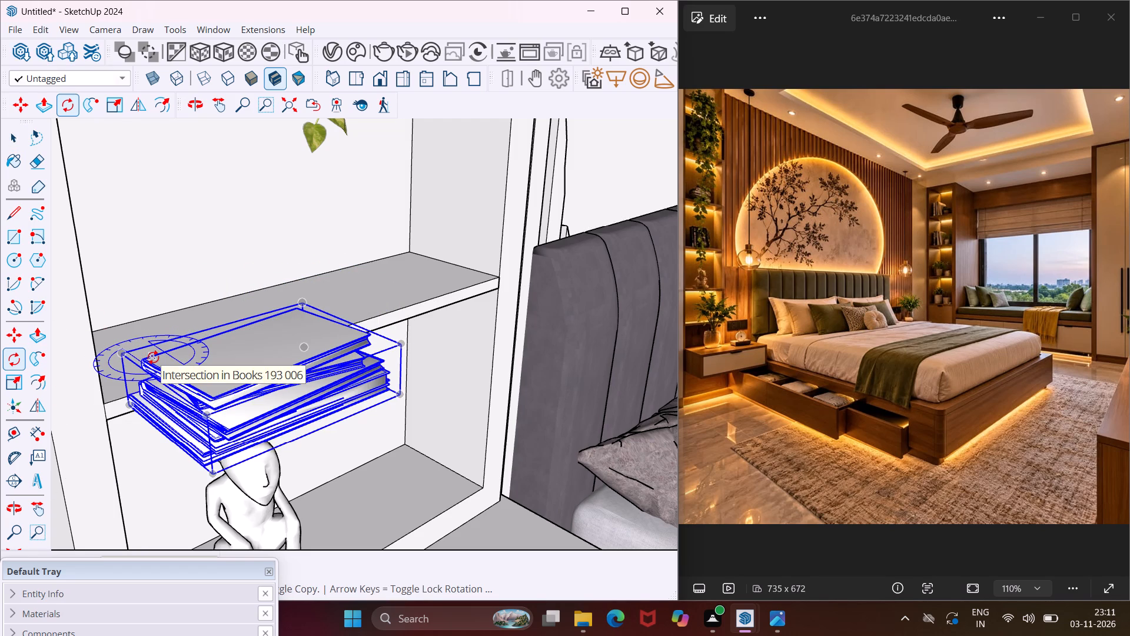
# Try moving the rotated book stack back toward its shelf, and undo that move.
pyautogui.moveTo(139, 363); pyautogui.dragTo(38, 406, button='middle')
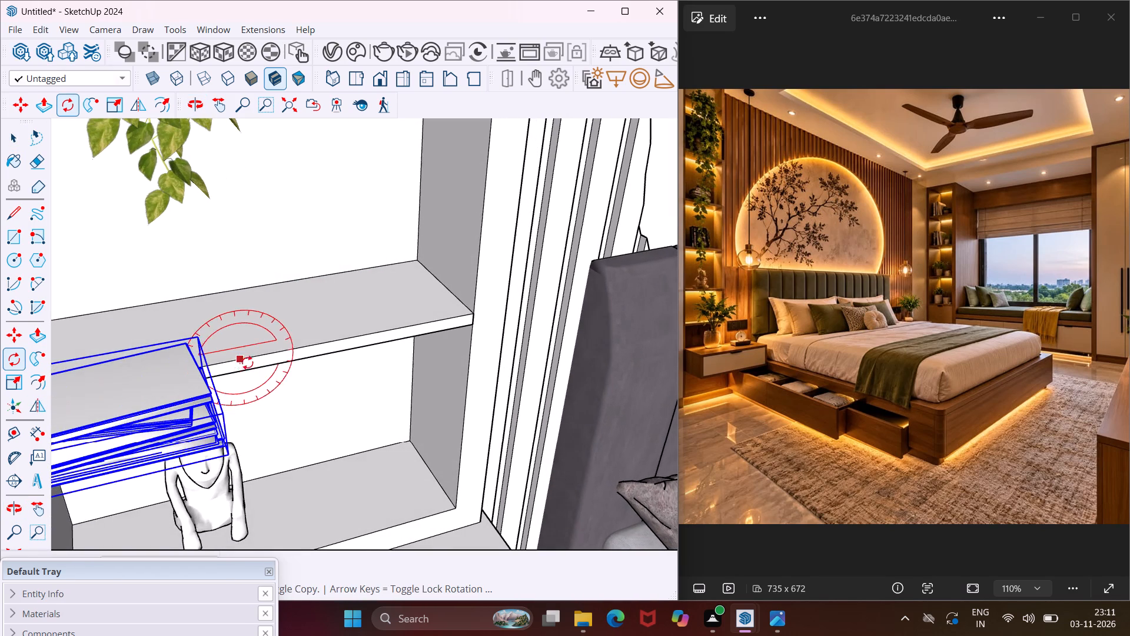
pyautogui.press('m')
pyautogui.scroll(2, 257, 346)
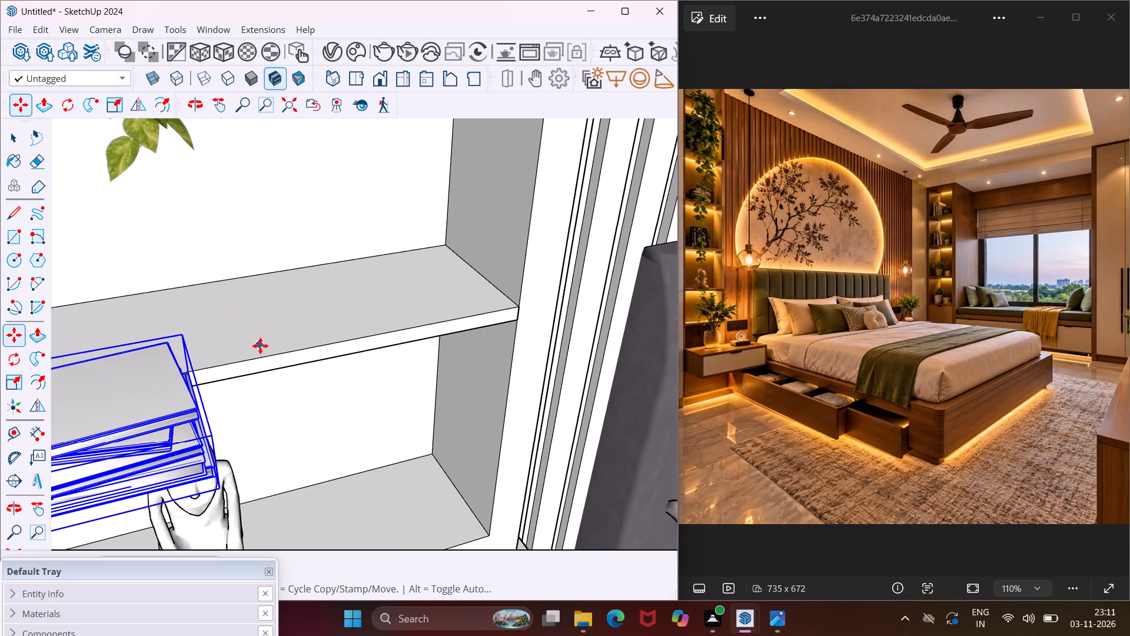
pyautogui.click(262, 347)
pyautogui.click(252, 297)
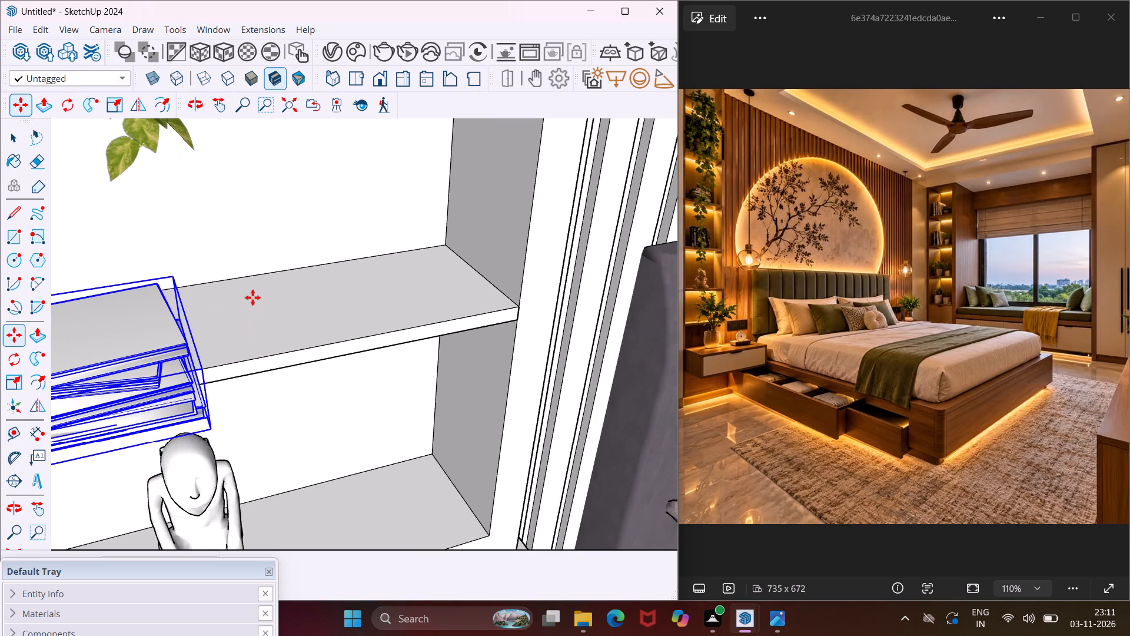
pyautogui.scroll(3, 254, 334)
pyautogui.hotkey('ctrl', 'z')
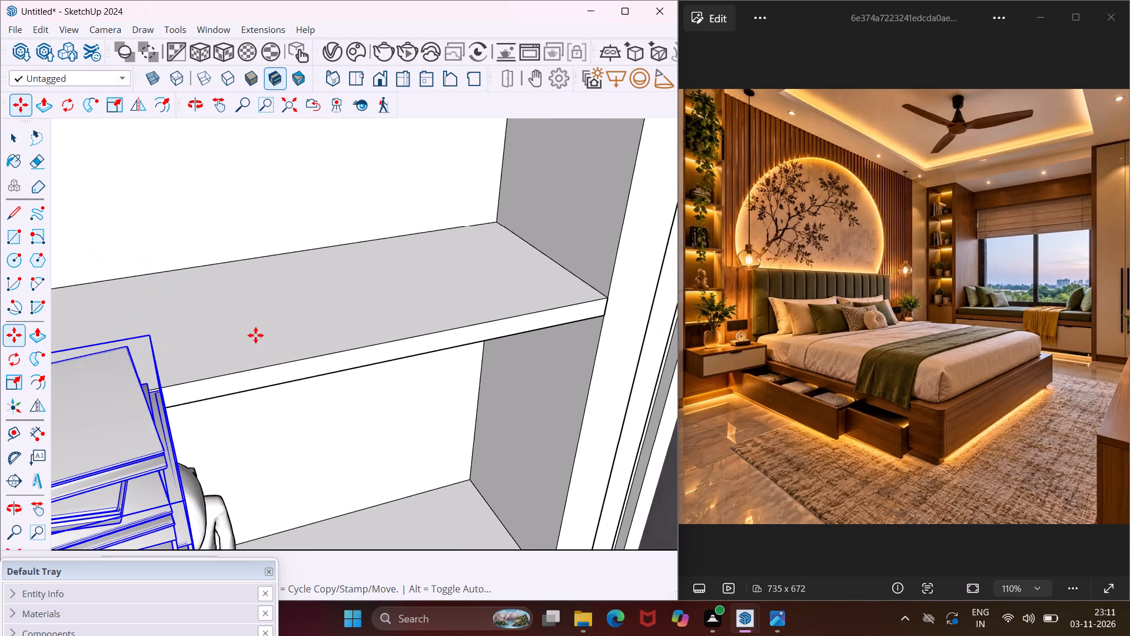
# Move the rotated book stack up and along onto the middle of the shelf directly above the seated figure.
pyautogui.click(265, 356)
pyautogui.click(247, 316)
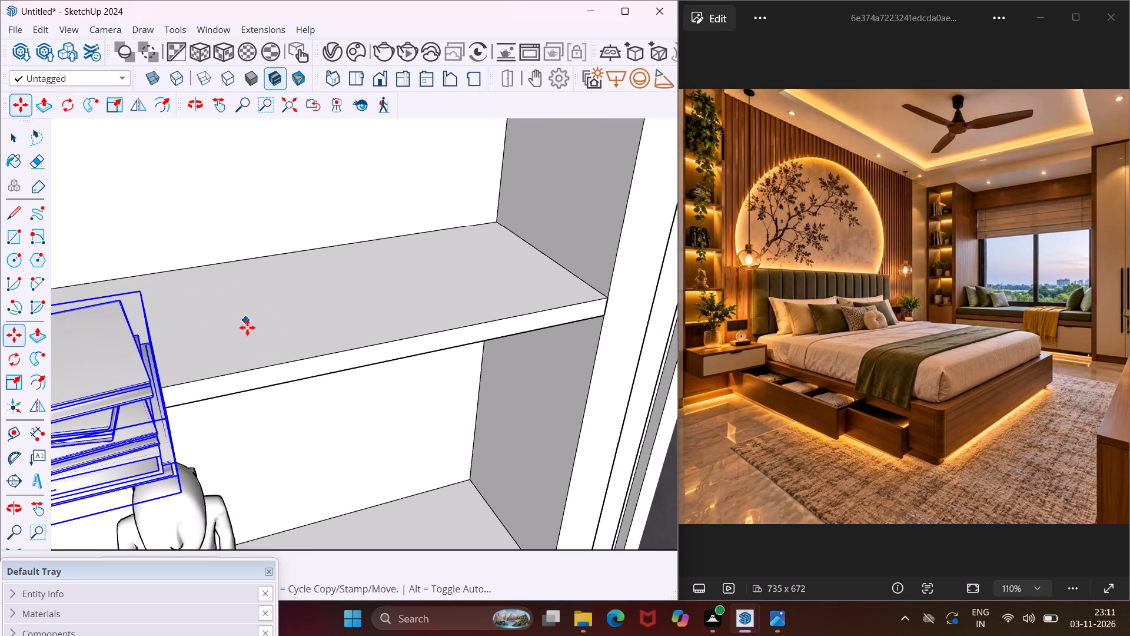
pyautogui.click(247, 355)
pyautogui.click(229, 320)
pyautogui.click(235, 345)
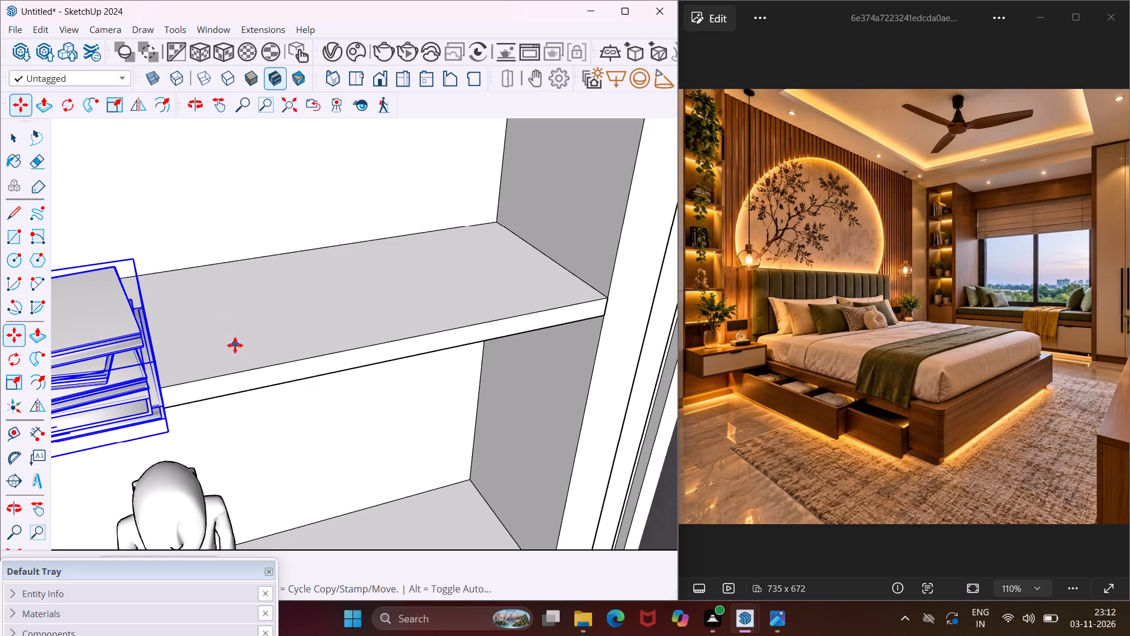
pyautogui.click(221, 304)
pyautogui.click(224, 349)
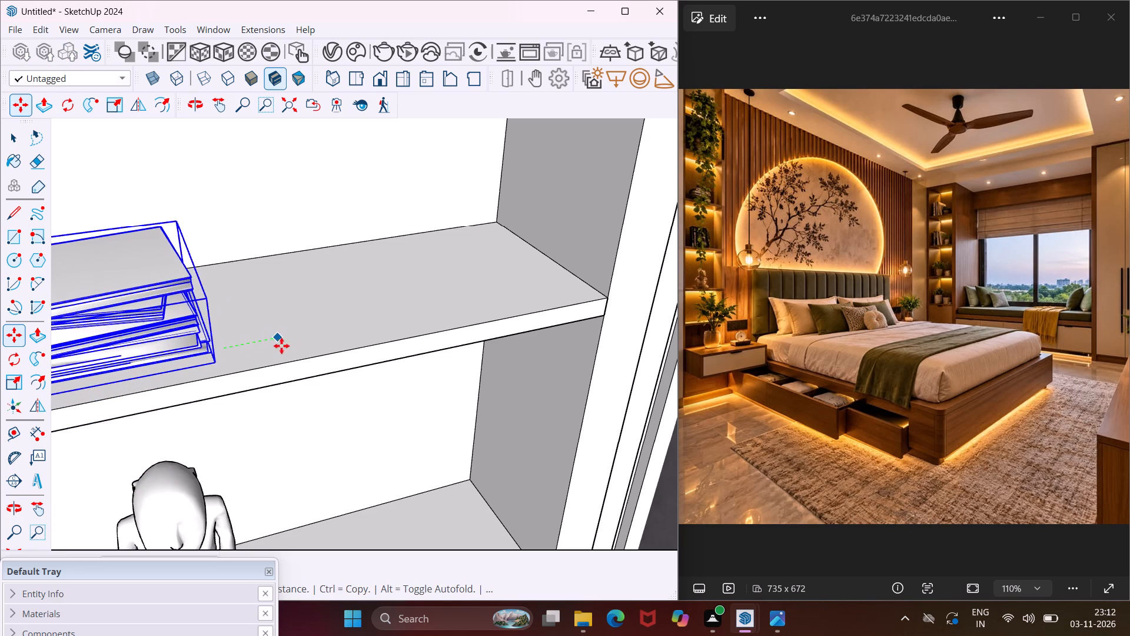
pyautogui.click(358, 321)
pyautogui.scroll(-4, 418, 302)
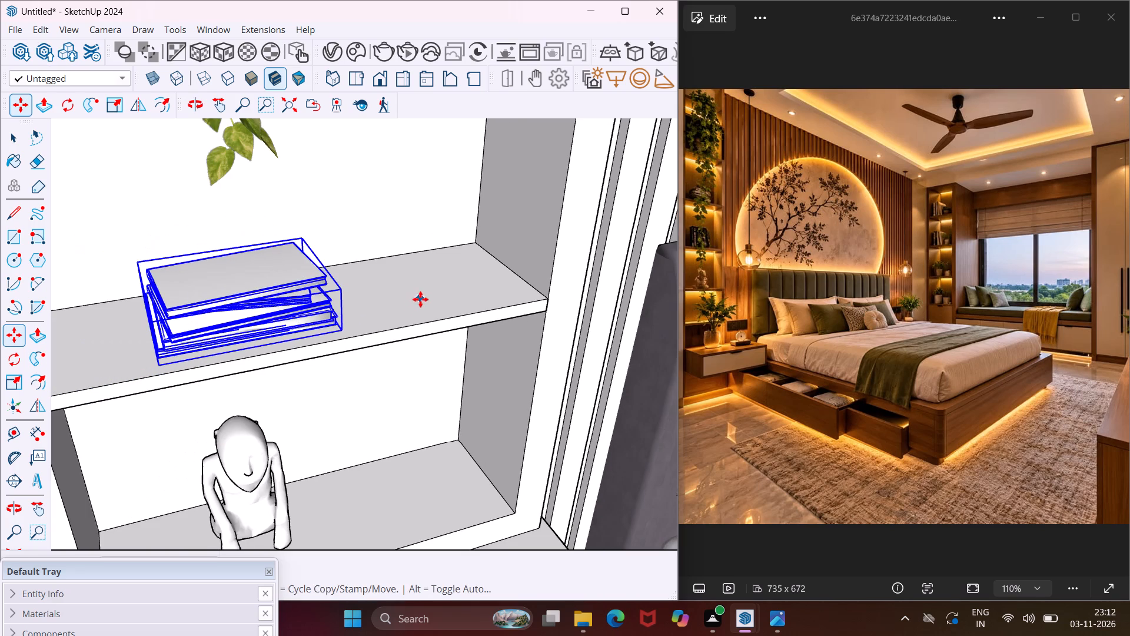
pyautogui.scroll(-3, 408, 300)
pyautogui.click(403, 300)
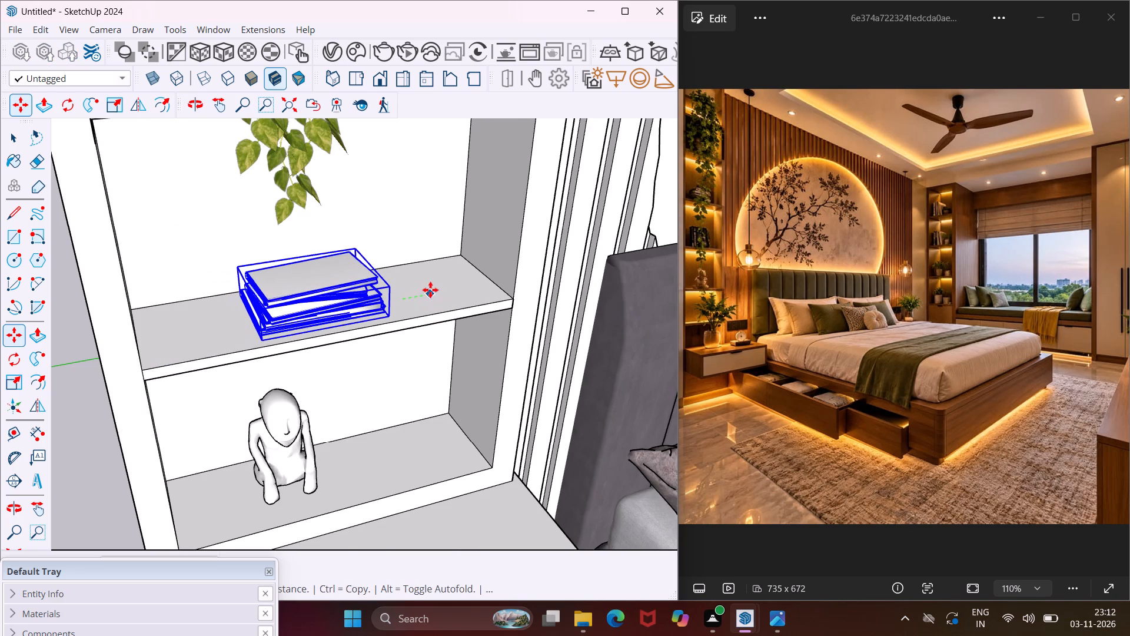
pyautogui.click(430, 290)
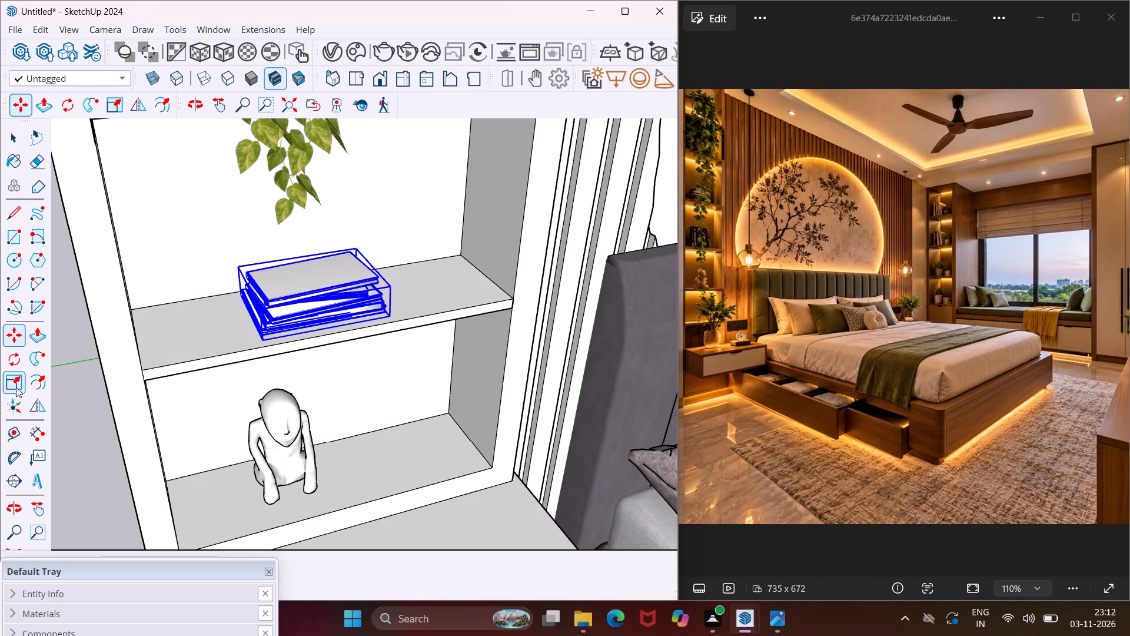
# Scale the book stack up slightly from its corner, and lengthen it along the red axis to fill more of the shelf.
pyautogui.click(11, 387)
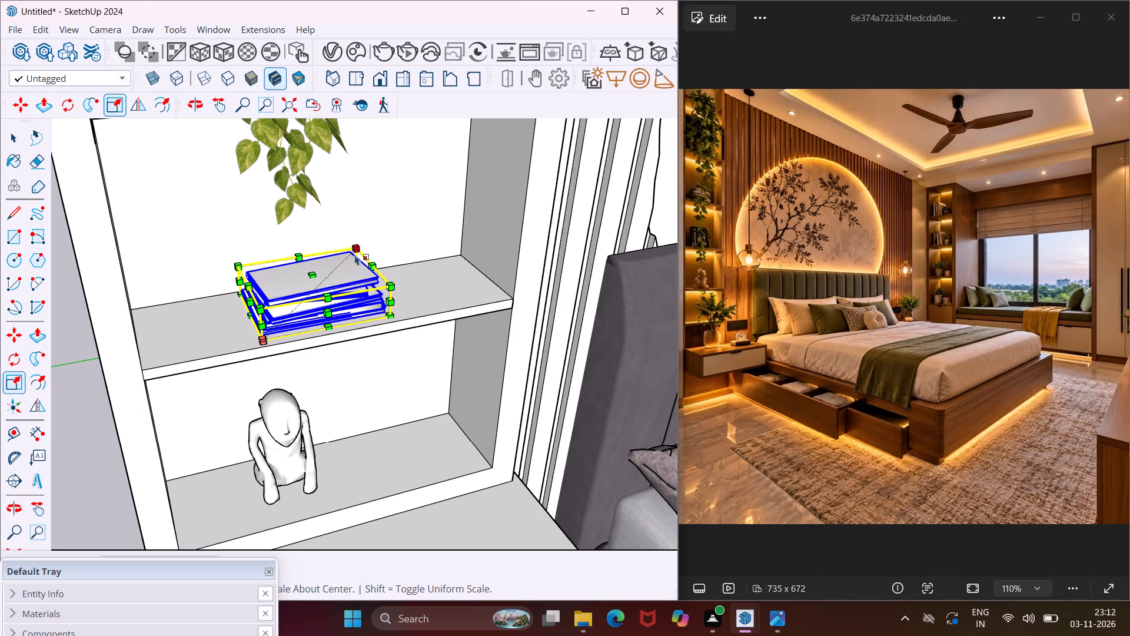
pyautogui.click(355, 255)
pyautogui.click(354, 253)
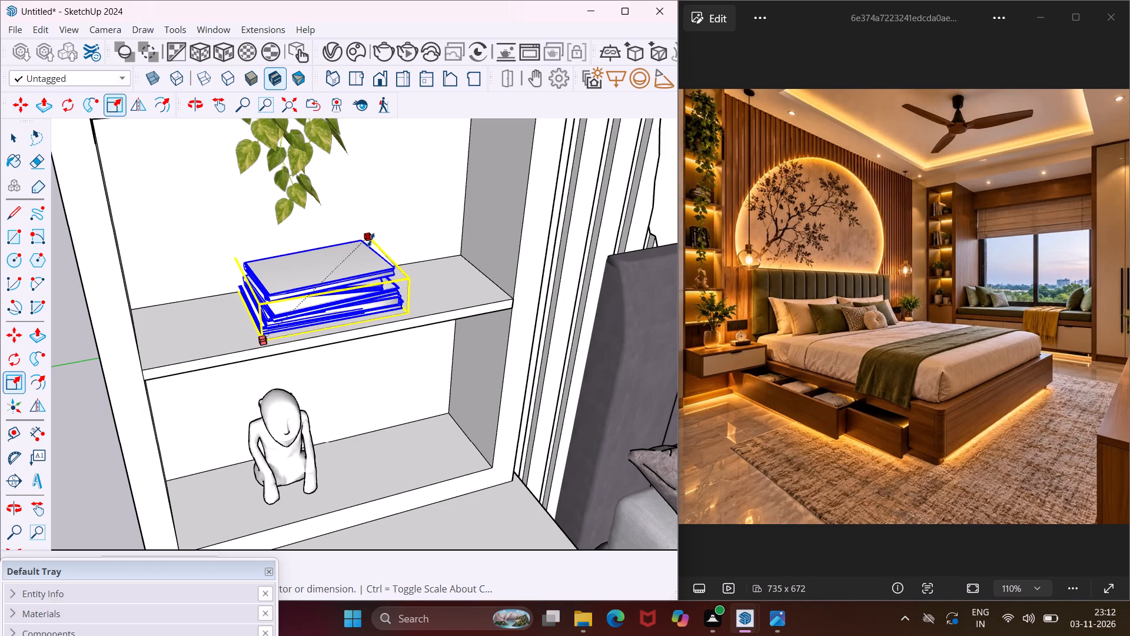
pyautogui.click(370, 241)
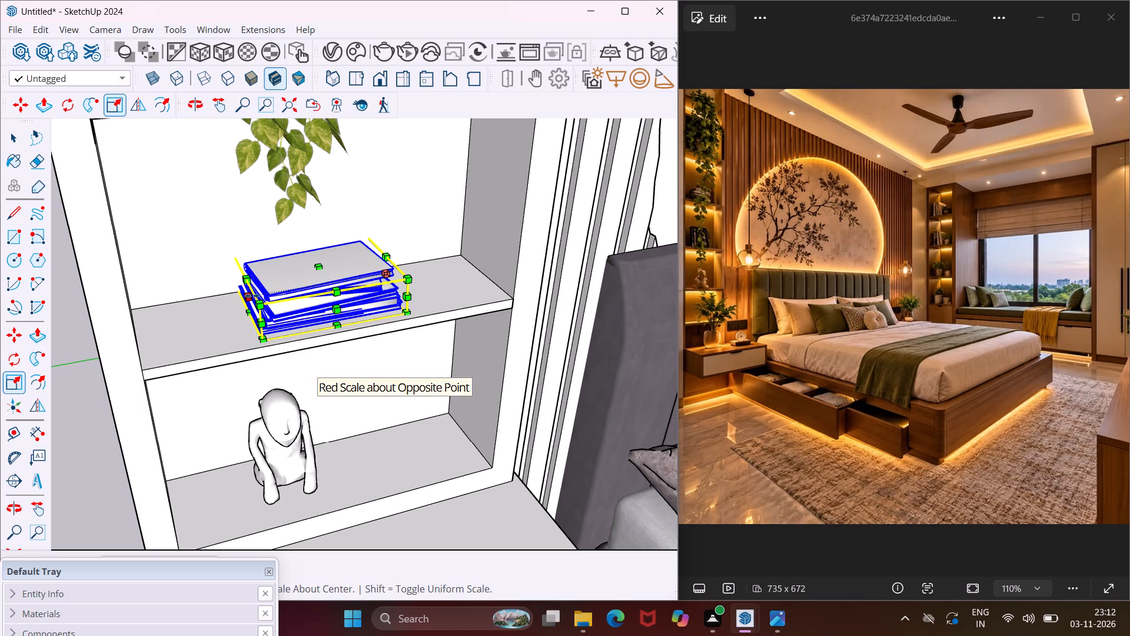
pyautogui.click(252, 296)
pyautogui.click(223, 300)
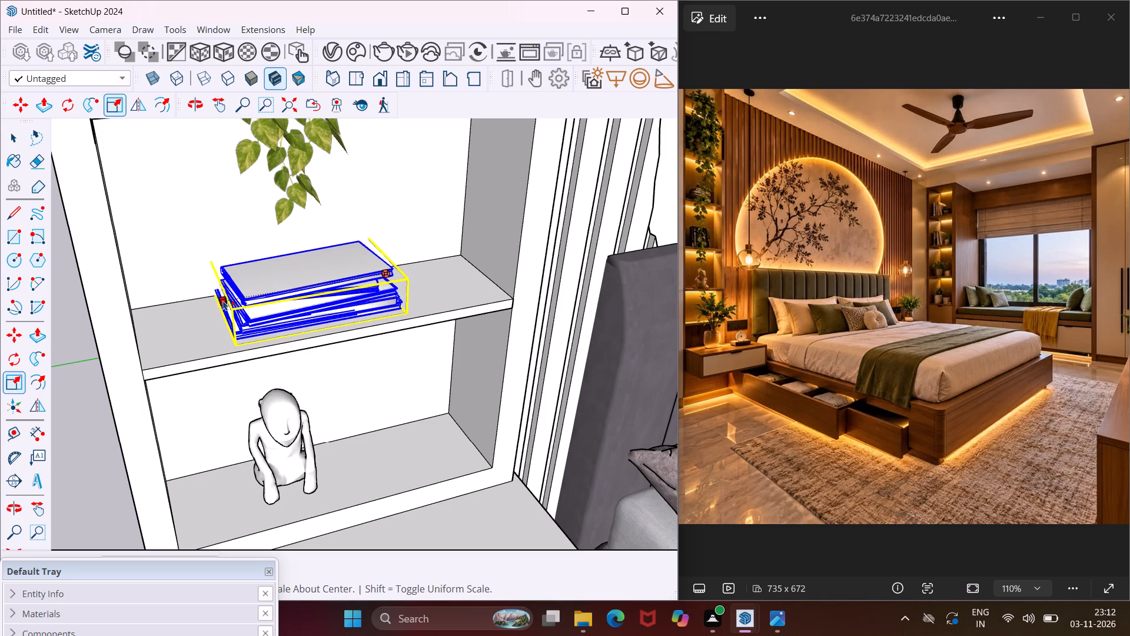
pyautogui.press('Escape')
pyautogui.press('space')
# Examine the decorated open shelving unit and the overall bedroom layout from several angles.
pyautogui.scroll(-1, 260, 416)
pyautogui.moveTo(260, 416); pyautogui.dragTo(451, 228, button='middle')
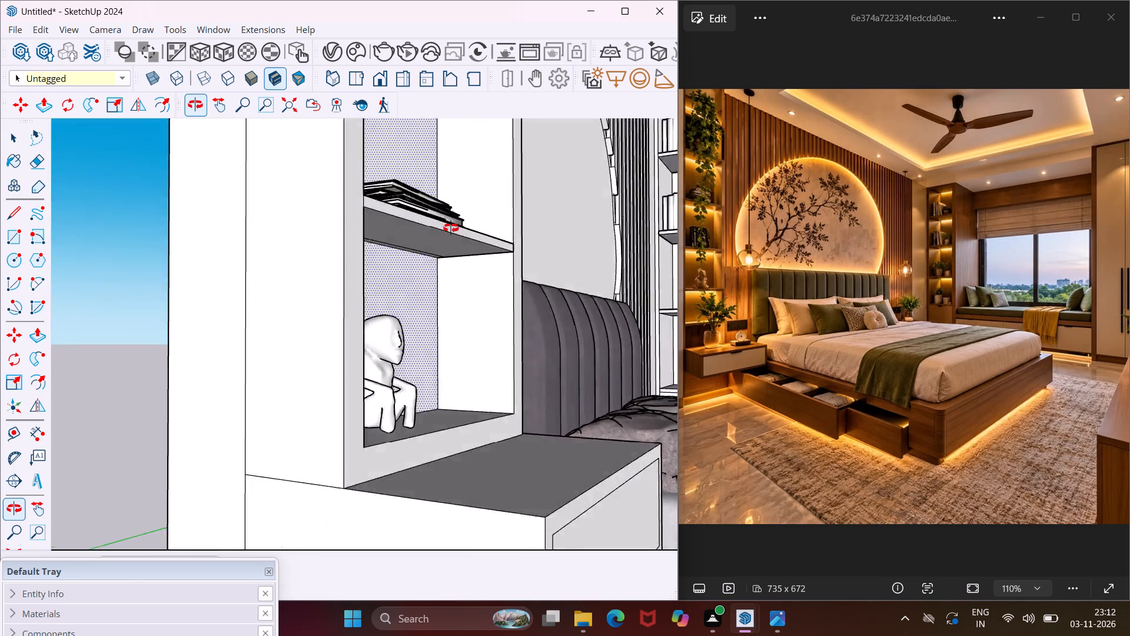
pyautogui.moveTo(451, 228); pyautogui.dragTo(423, 336, button='middle')
pyautogui.scroll(-5, 334, 357)
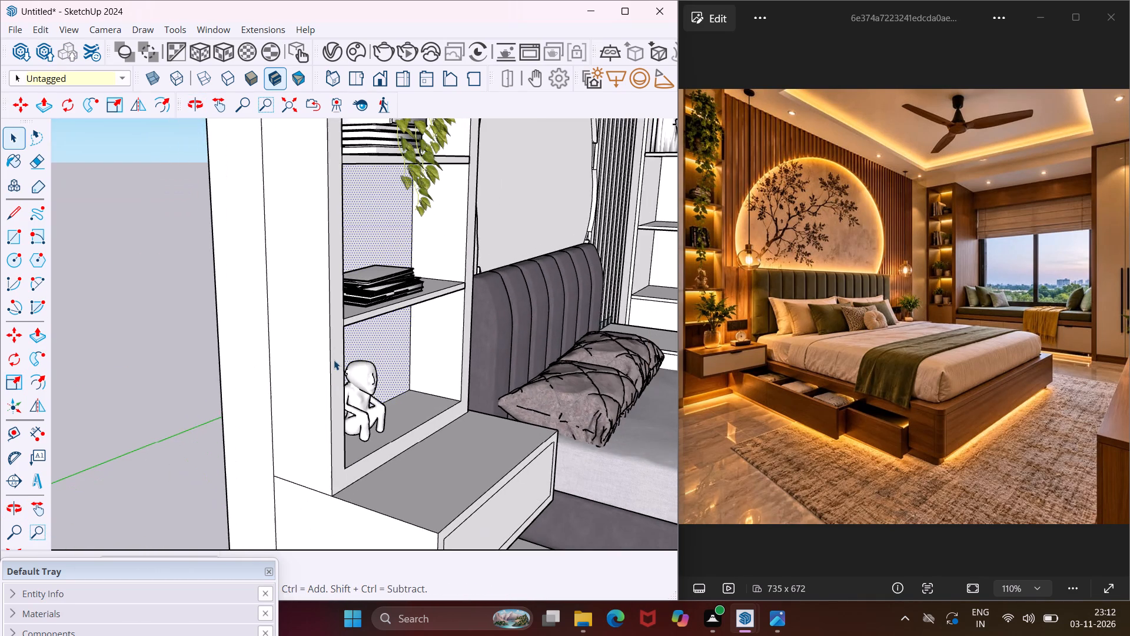
pyautogui.scroll(-15, 334, 360)
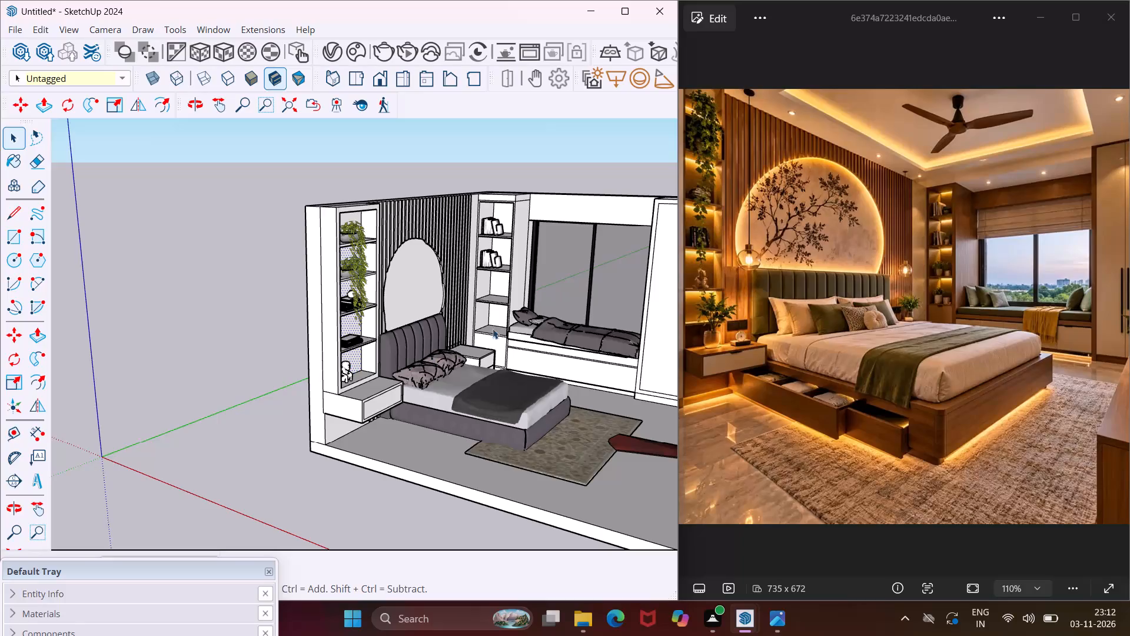
pyautogui.scroll(5, 512, 264)
pyautogui.moveTo(511, 262); pyautogui.dragTo(548, 258, button='middle')
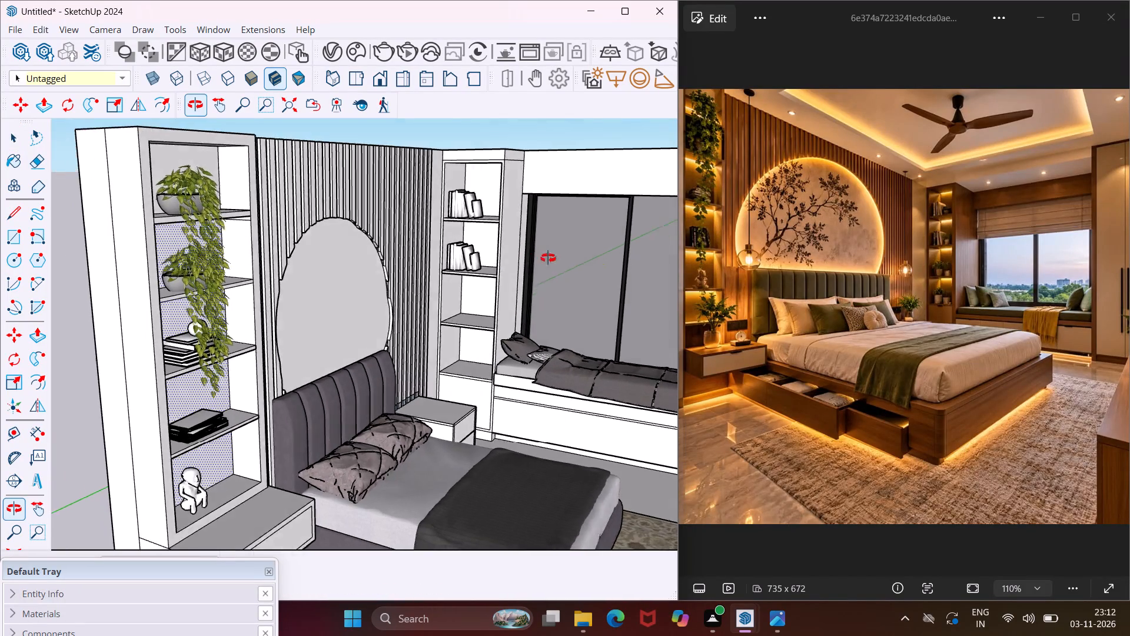
pyautogui.moveTo(548, 258); pyautogui.dragTo(574, 260, button='middle')
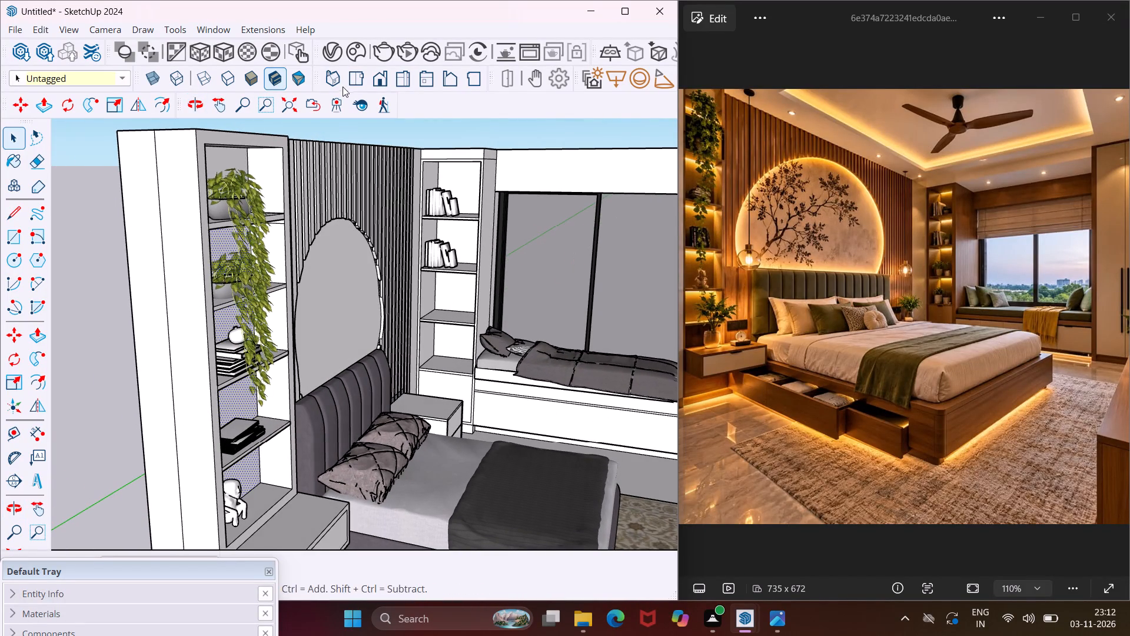
# Browse the potted plants models in 3D Warehouse for a leafy plant that suits the bedroom.
pyautogui.click(213, 26)
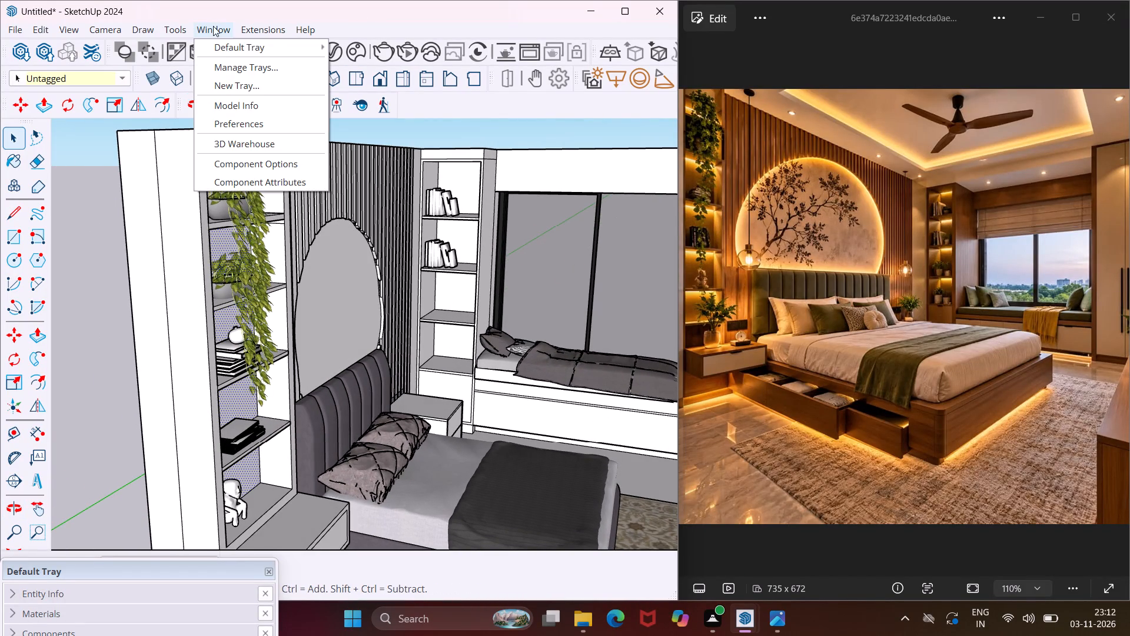
pyautogui.click(272, 135)
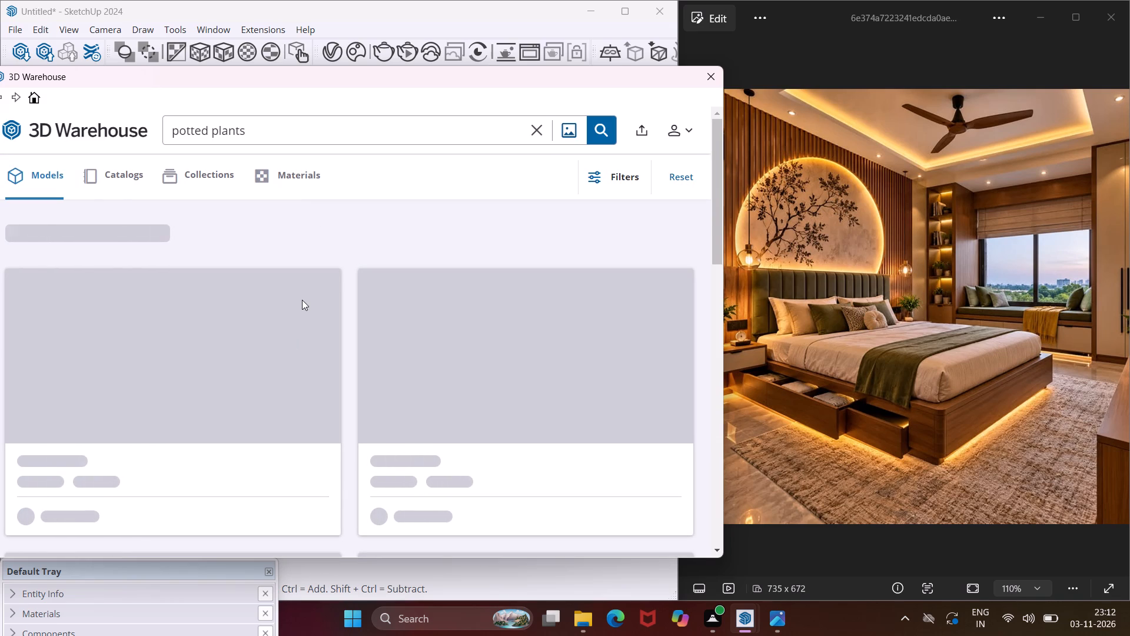
pyautogui.scroll(-6, 306, 299)
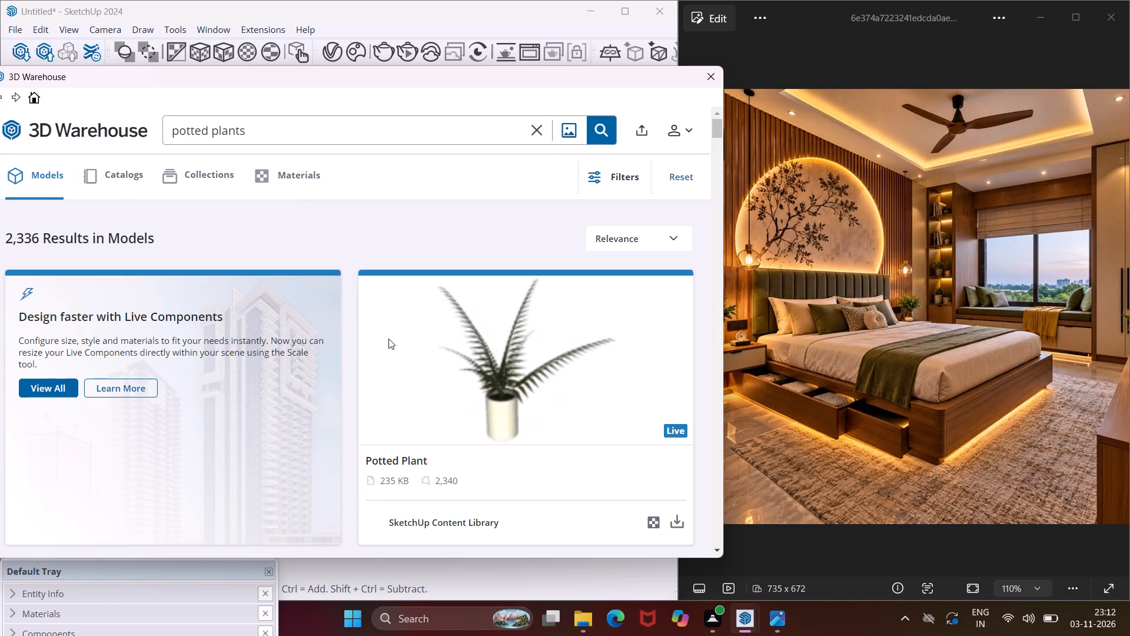
pyautogui.scroll(-5, 396, 337)
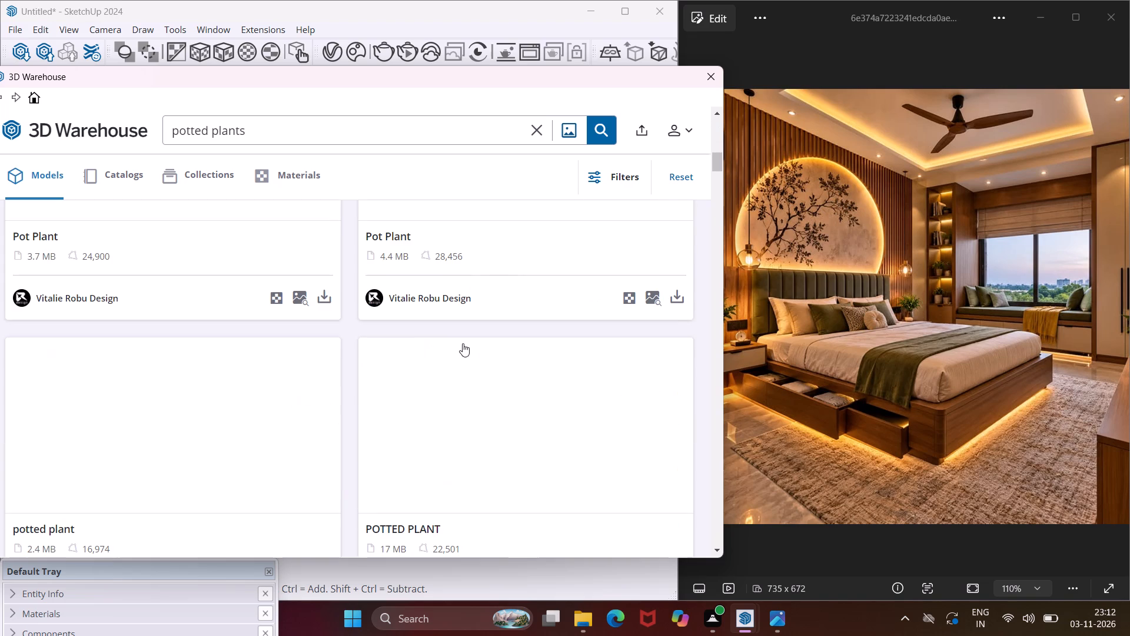
pyautogui.scroll(-5, 437, 340)
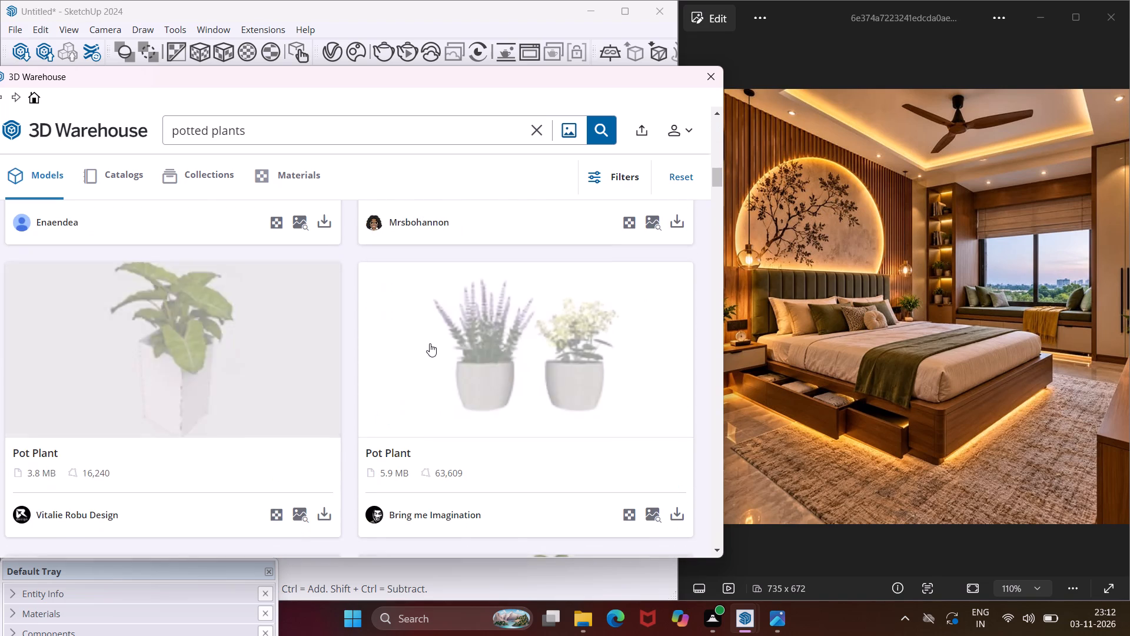
pyautogui.scroll(-5, 430, 343)
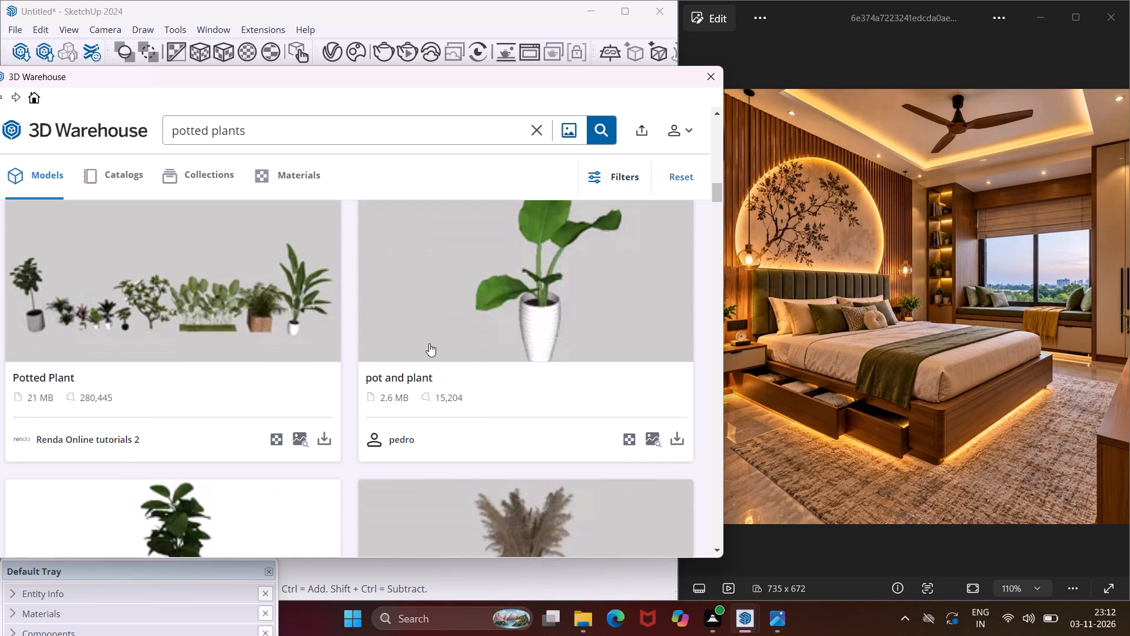
pyautogui.scroll(-7, 429, 343)
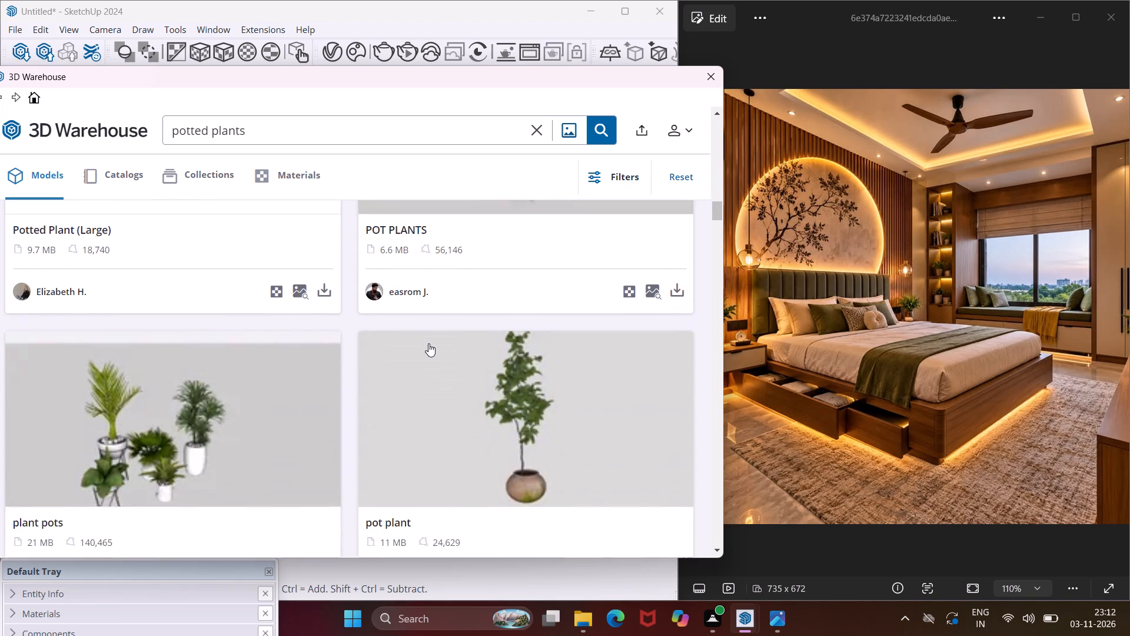
pyautogui.scroll(-5, 428, 343)
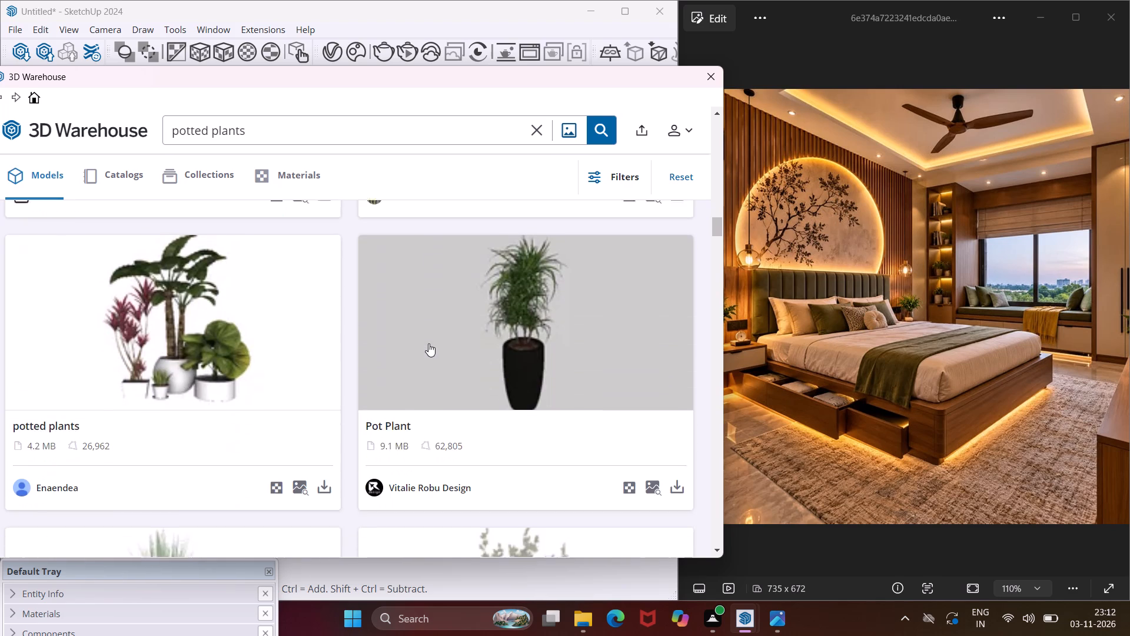
pyautogui.scroll(-6, 428, 343)
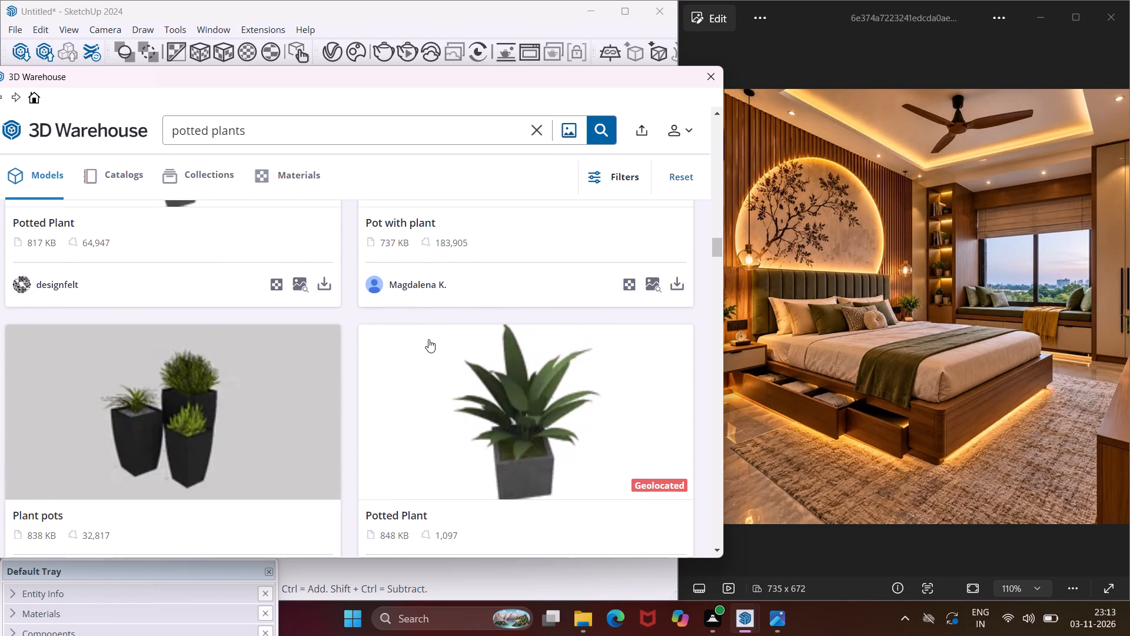
pyautogui.scroll(-4, 428, 339)
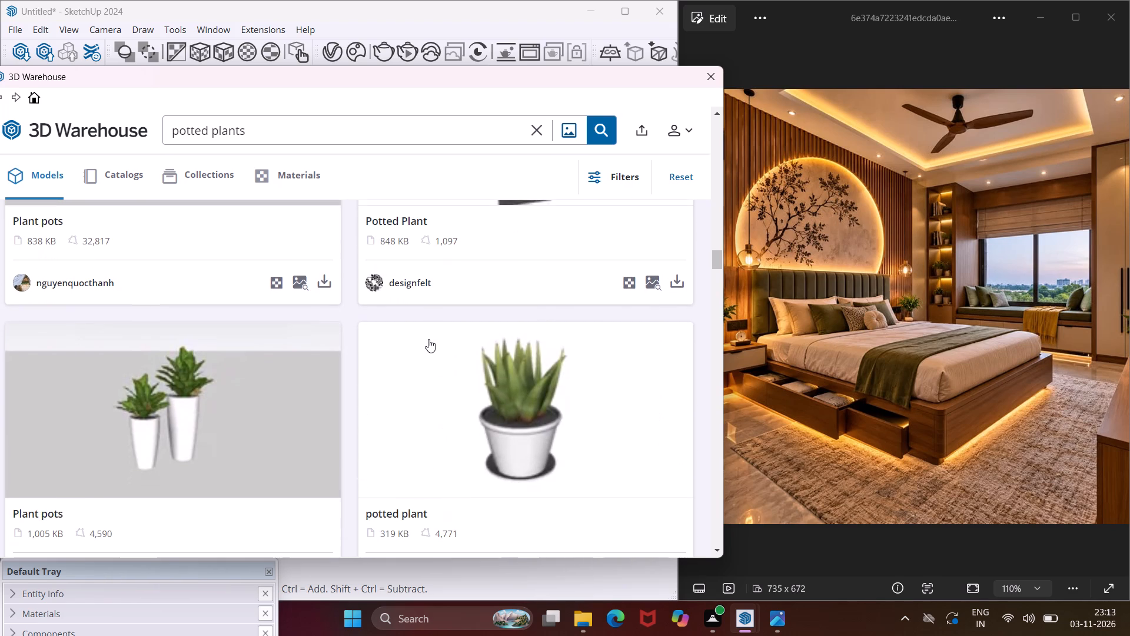
pyautogui.scroll(-4, 428, 339)
pyautogui.scroll(4, 428, 339)
pyautogui.scroll(-8, 428, 339)
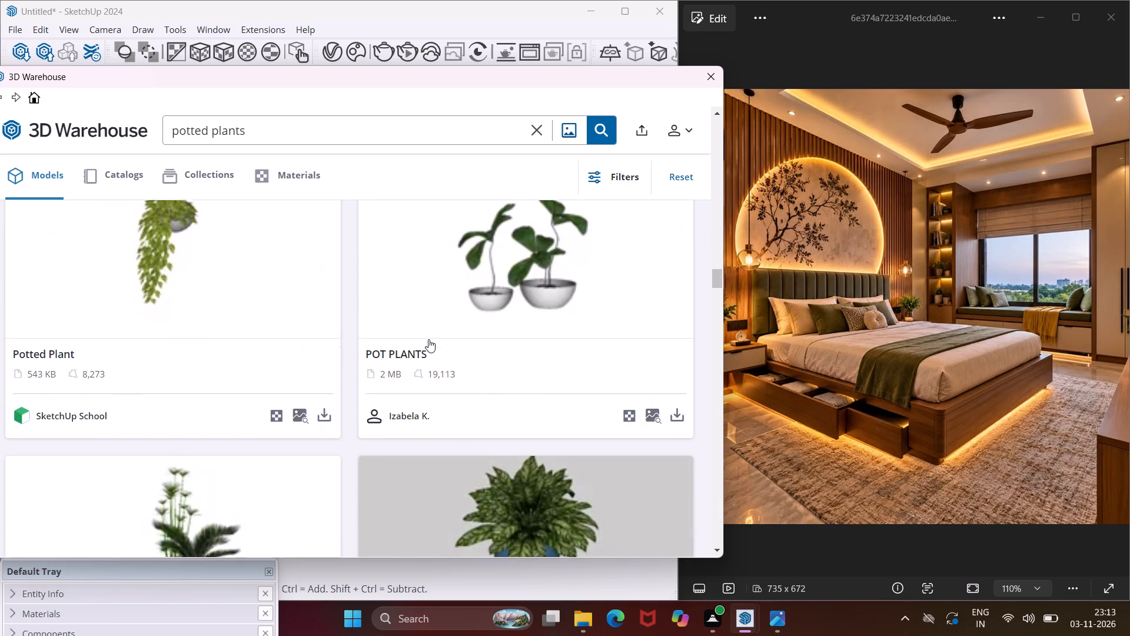
pyautogui.scroll(-3, 428, 339)
pyautogui.scroll(1, 428, 339)
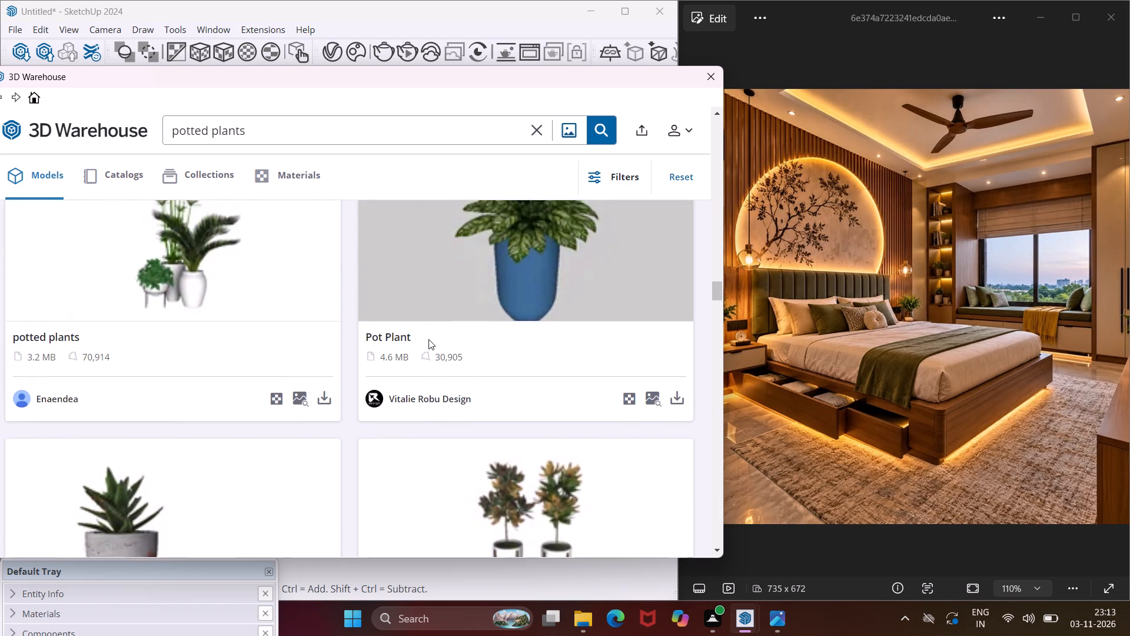
pyautogui.scroll(1, 428, 339)
pyautogui.scroll(-2, 428, 339)
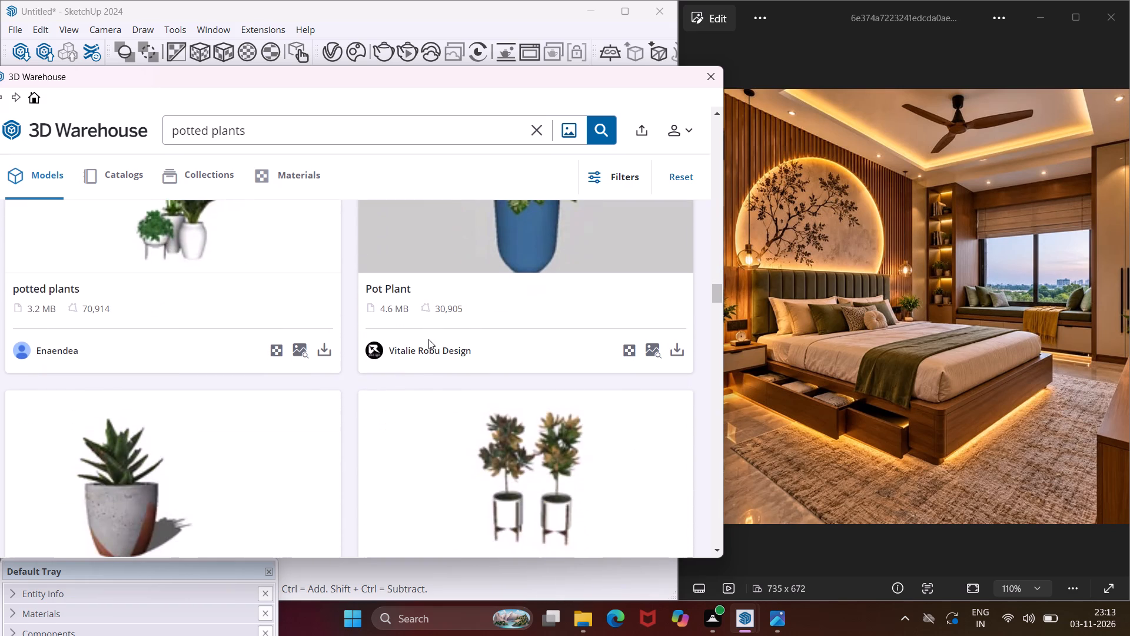
pyautogui.scroll(2, 428, 339)
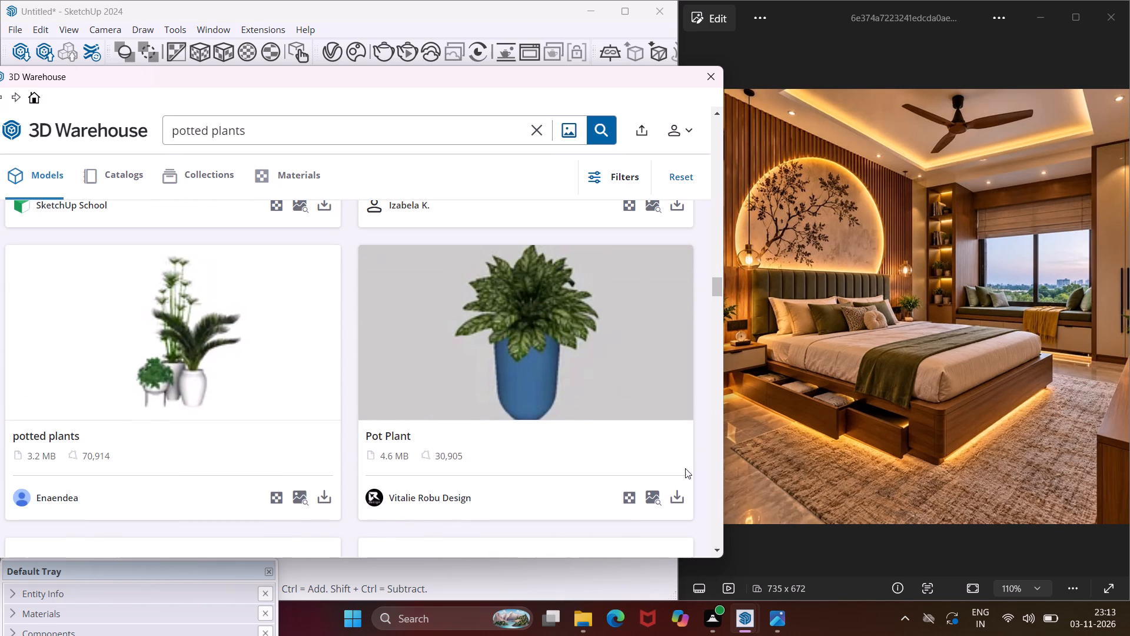
# Import the blue-potted Pot Plant model from 3D Warehouse directly into the model and place it outside the room.
pyautogui.click(674, 490)
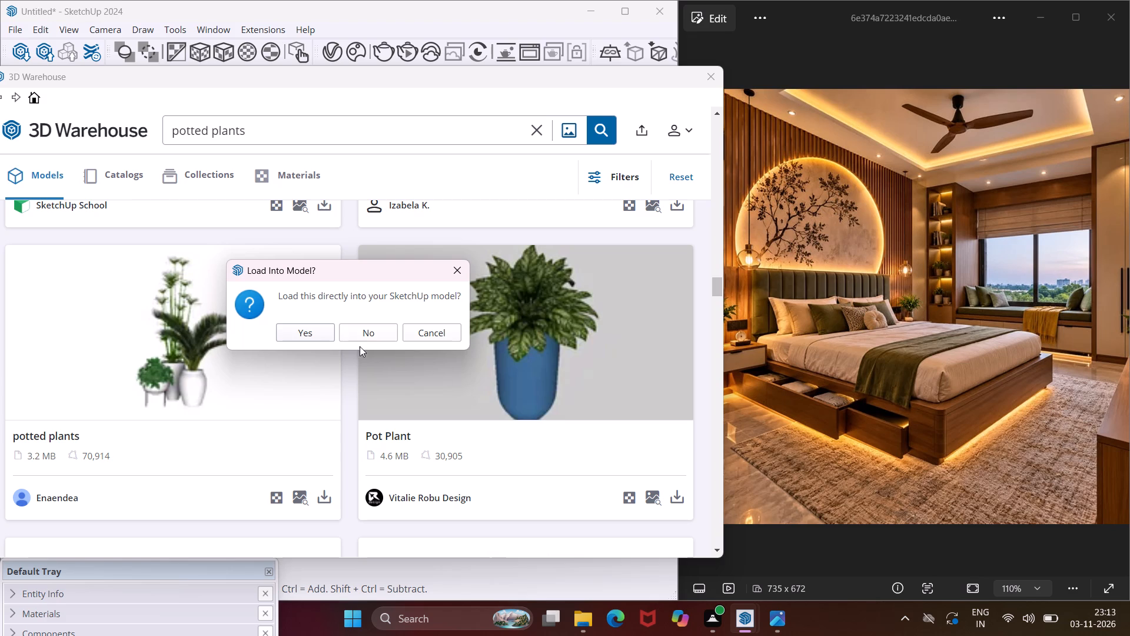
pyautogui.click(320, 335)
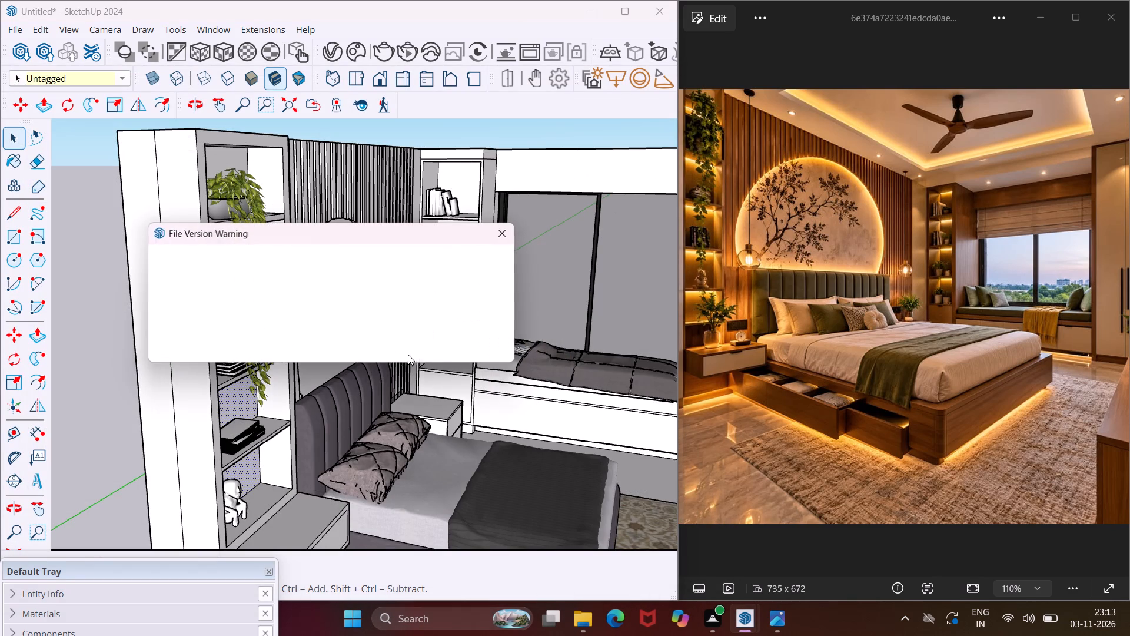
pyautogui.click(464, 342)
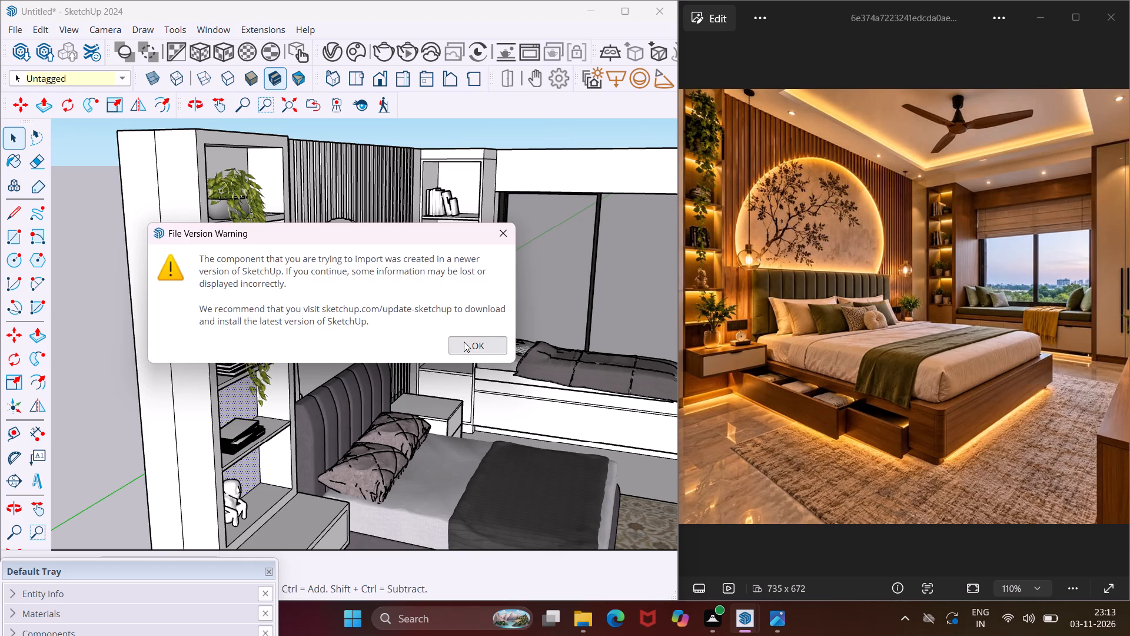
pyautogui.scroll(-9, 307, 441)
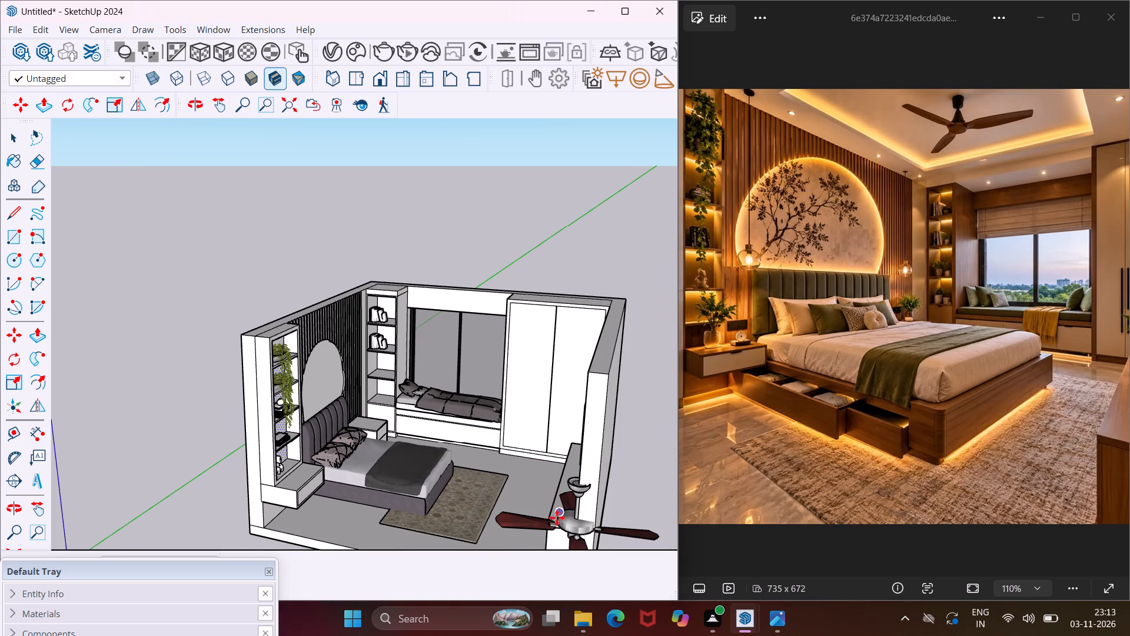
pyautogui.scroll(-8, 529, 503)
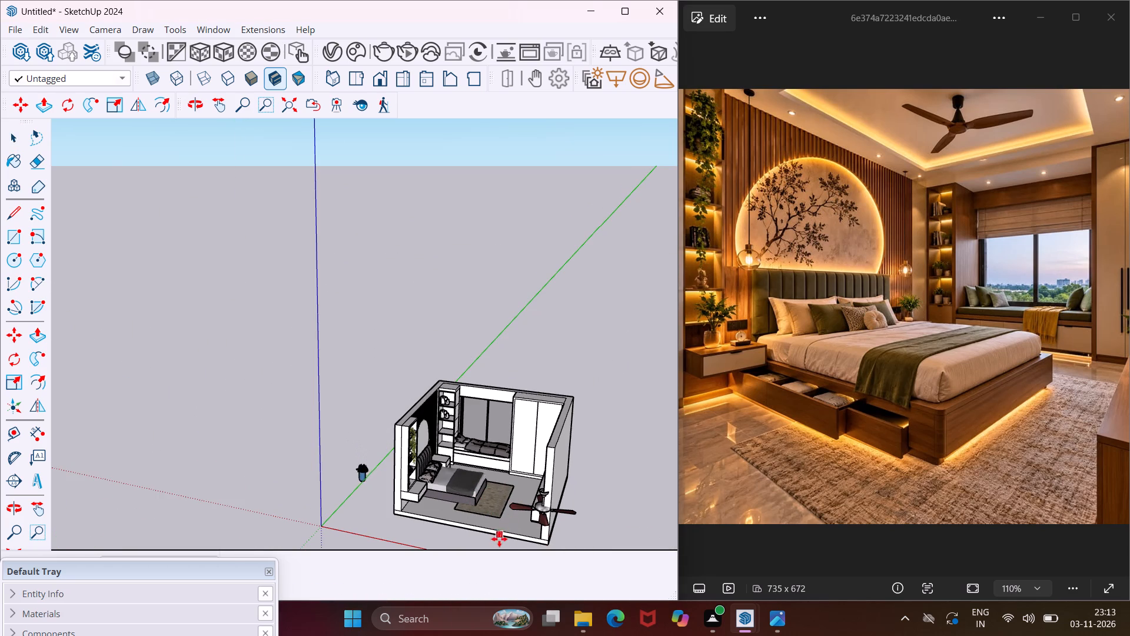
pyautogui.click(514, 550)
# Move the blue-potted plant by its bottom corner onto the front corner of the bedside table nearest the window.
pyautogui.scroll(2, 340, 499)
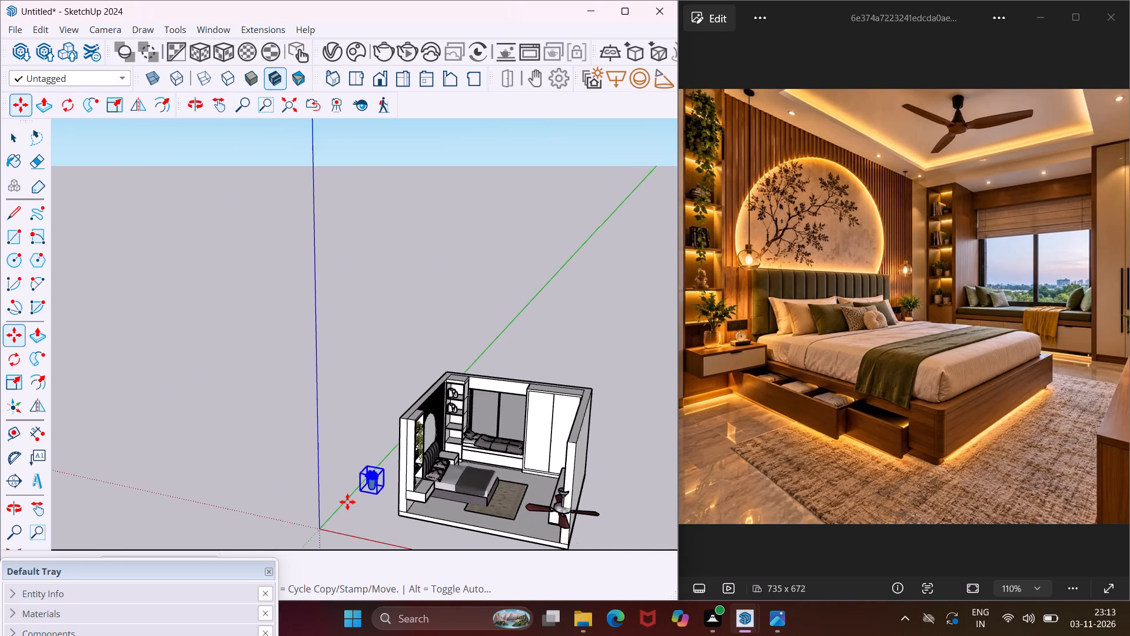
pyautogui.scroll(12, 347, 502)
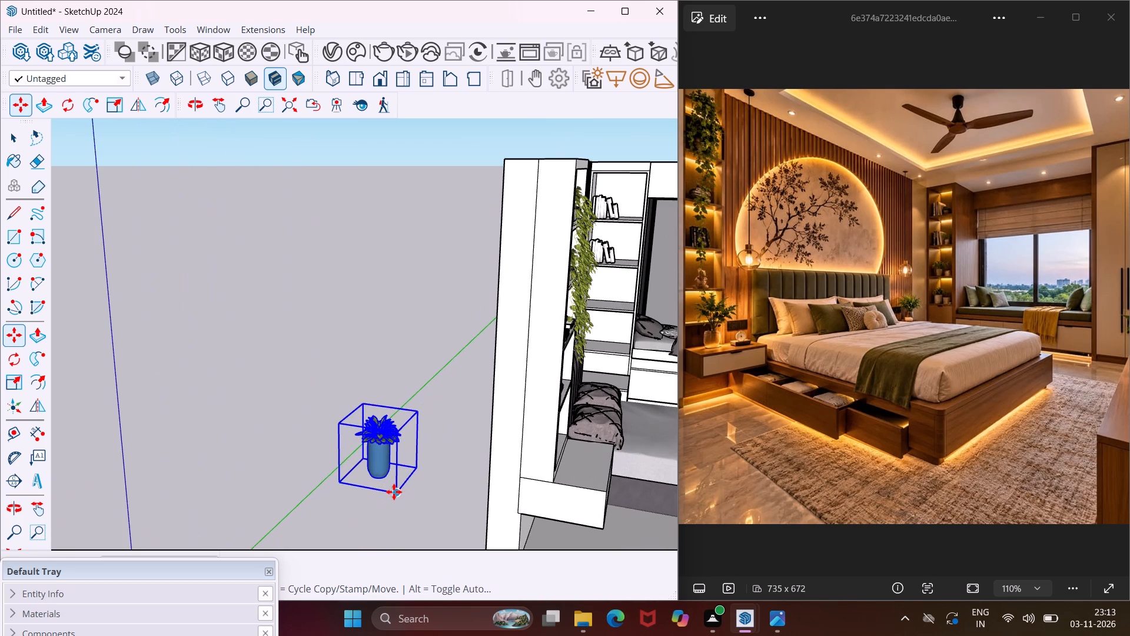
pyautogui.click(400, 495)
pyautogui.scroll(-9, 165, 447)
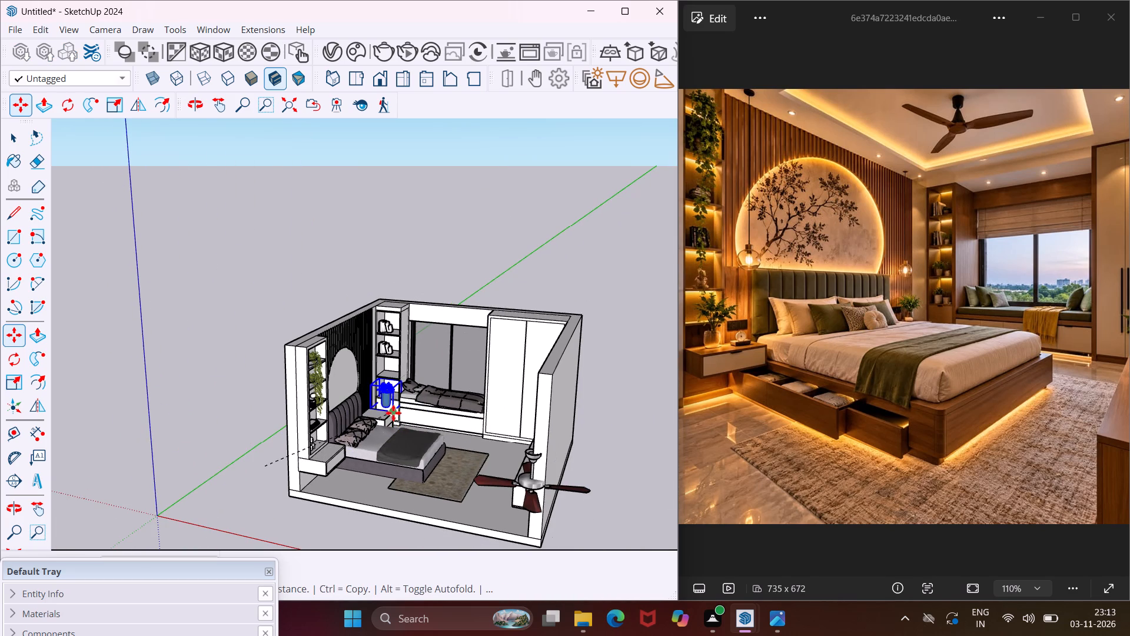
pyautogui.scroll(17, 390, 413)
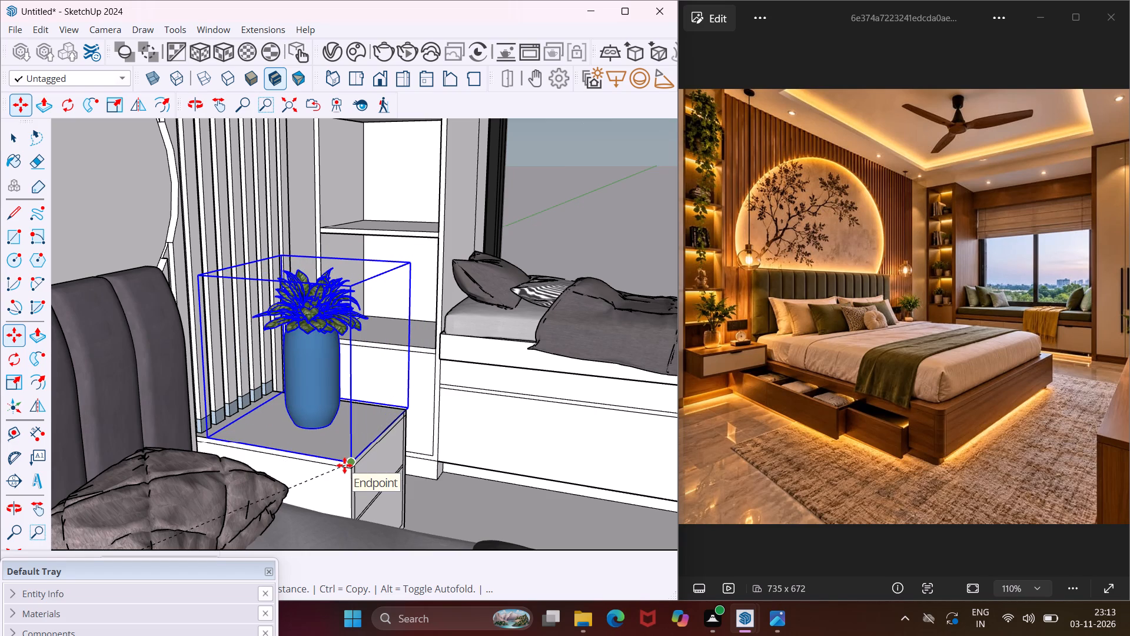
pyautogui.click(344, 465)
# Scale the blue-potted plant down uniformly from its upper corner so it is small enough for the shelving unit.
pyautogui.scroll(-9, 326, 446)
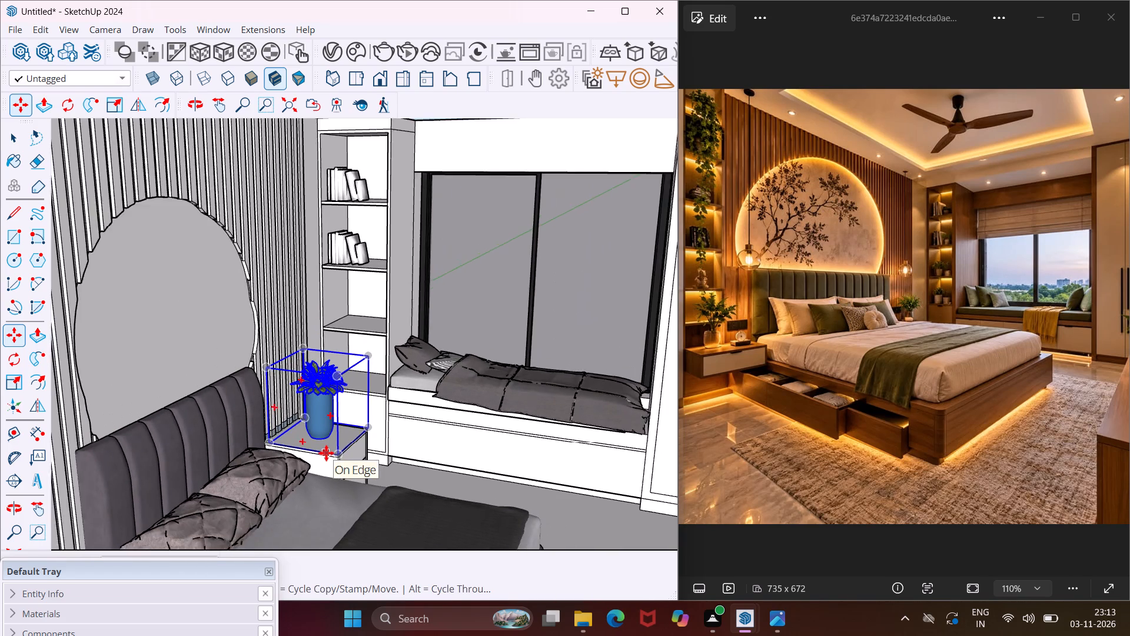
pyautogui.click(17, 382)
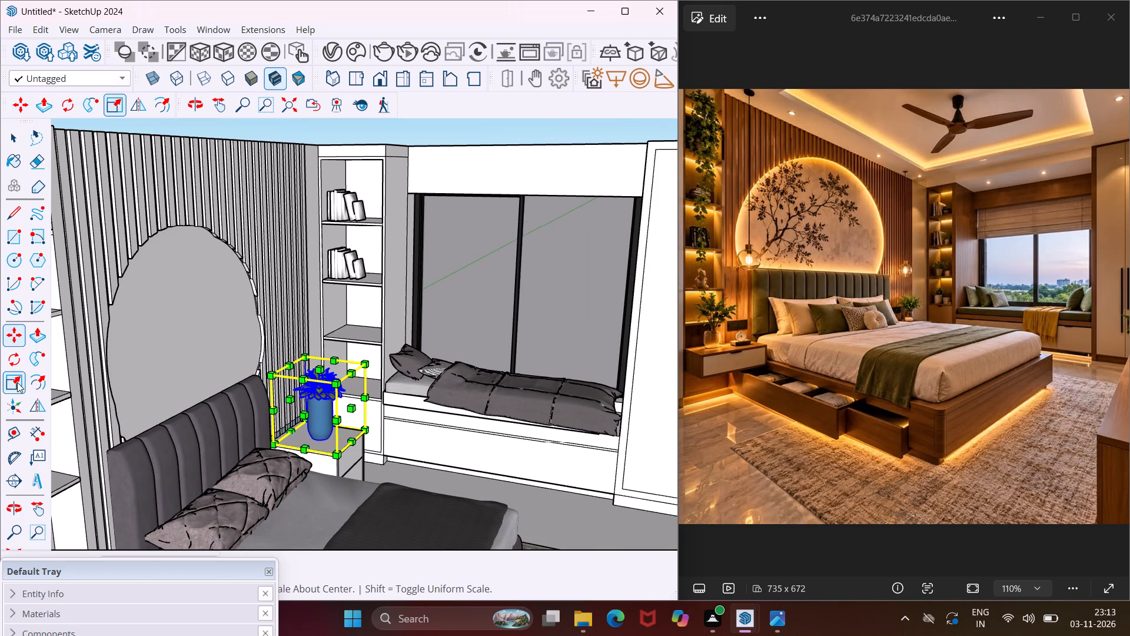
pyautogui.click(275, 373)
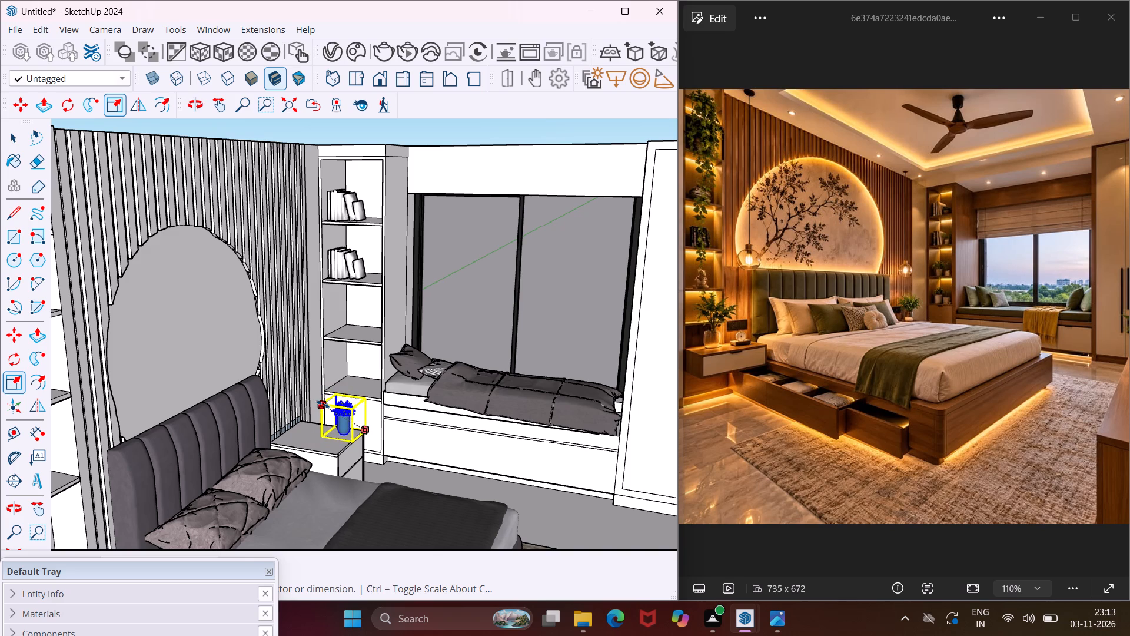
pyautogui.click(316, 404)
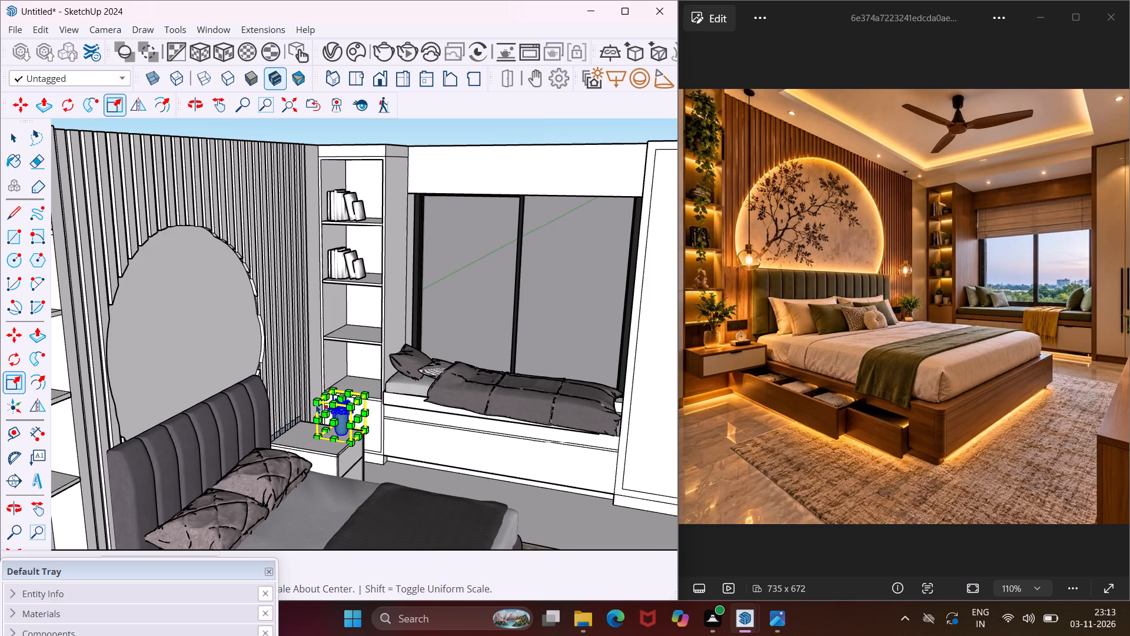
# Move the scaled-down plant from the bedside table onto the lowest open shelf of the tall unit beside the window.
pyautogui.press('m')
pyautogui.scroll(10, 319, 417)
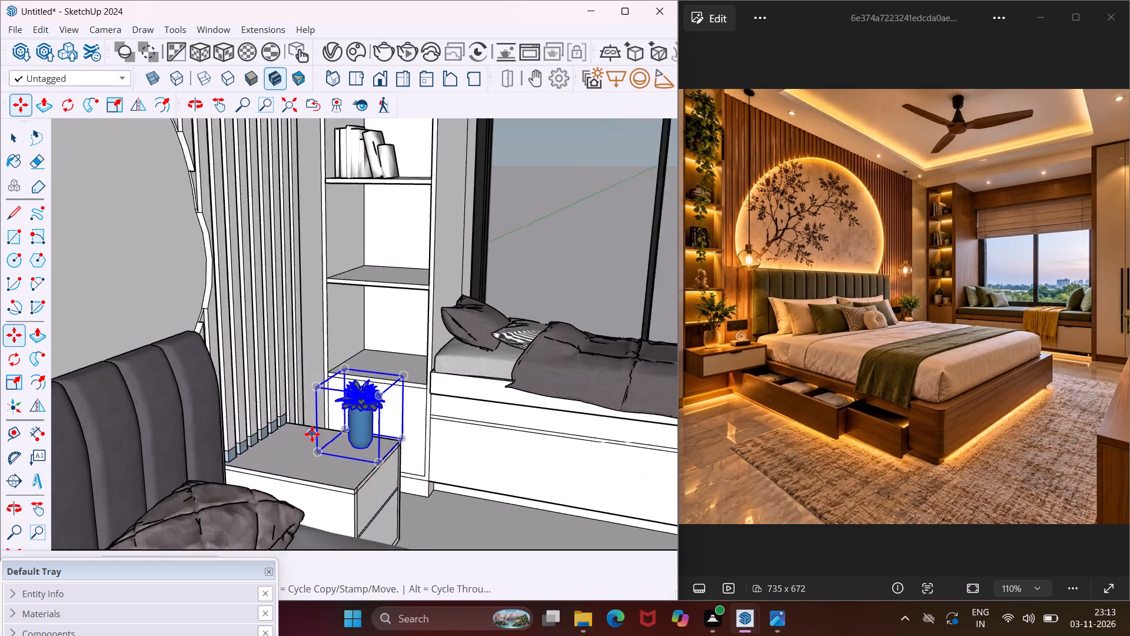
pyautogui.scroll(4, 312, 434)
pyautogui.click(331, 464)
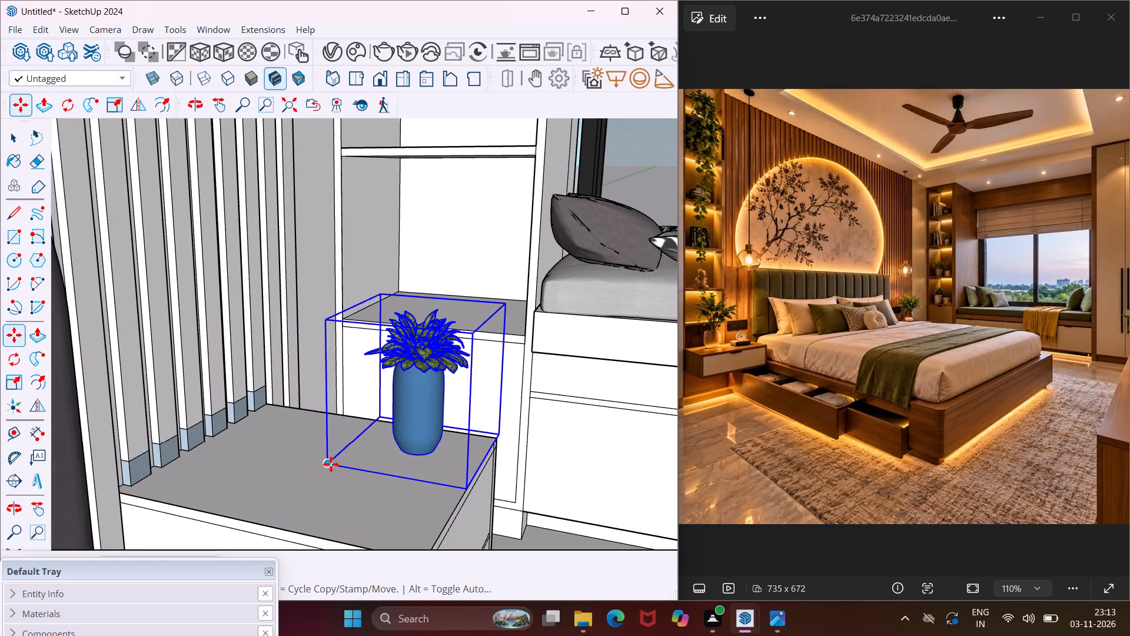
pyautogui.click(361, 311)
# Copy the blue-potted plant straight up onto the next shelf of the tall unit.
pyautogui.scroll(1, 365, 318)
pyautogui.moveTo(365, 318); pyautogui.dragTo(413, 345, button='middle')
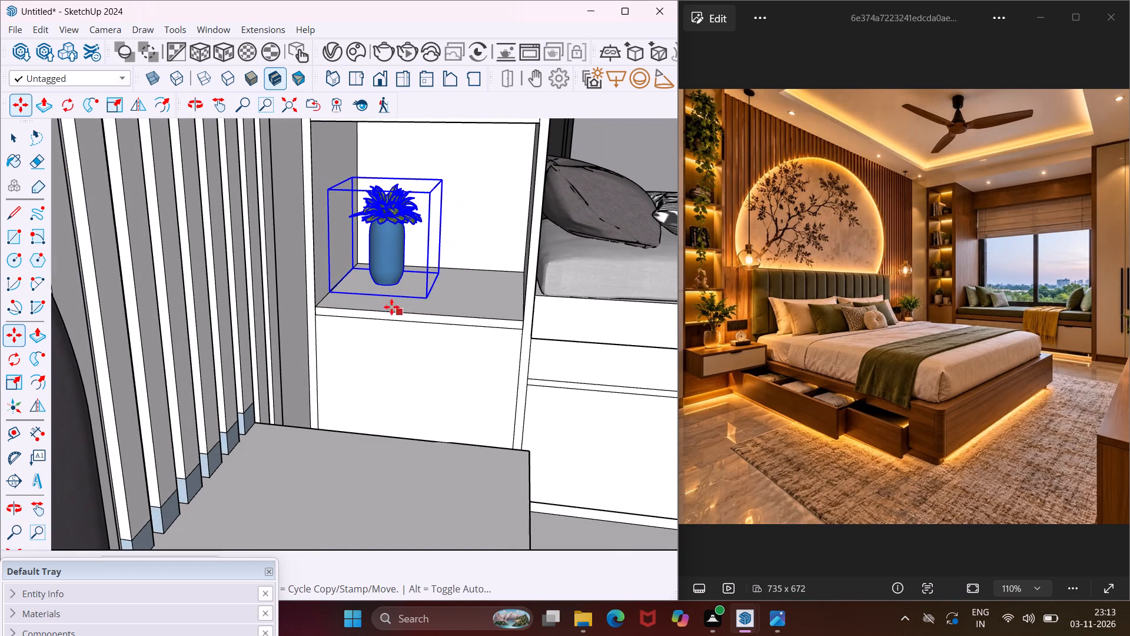
pyautogui.click(368, 300)
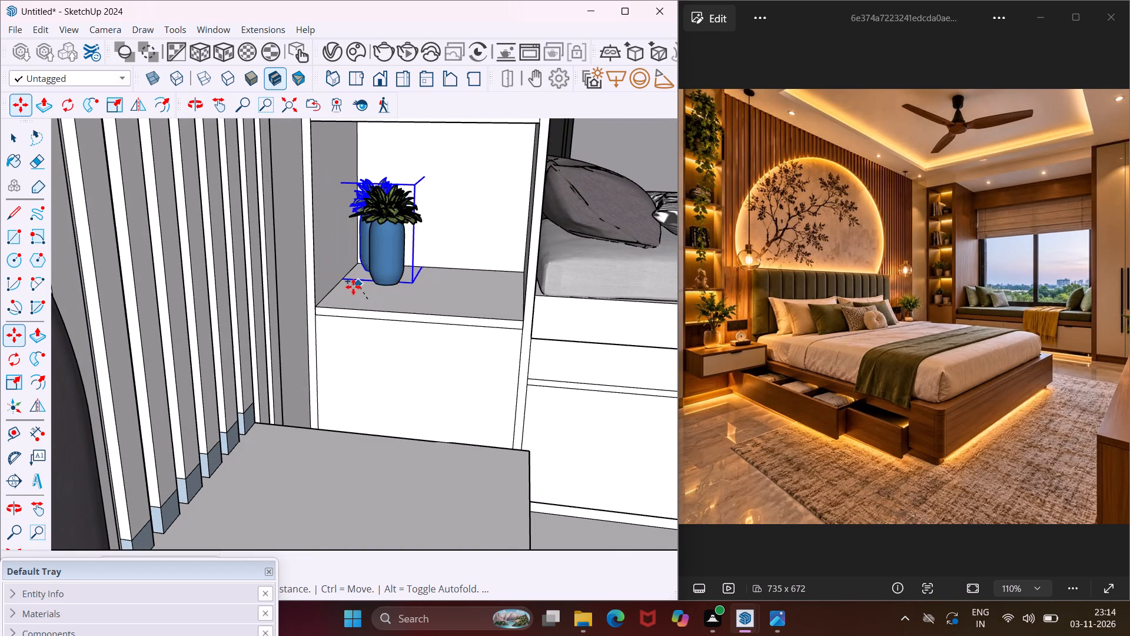
pyautogui.scroll(-7, 353, 287)
pyautogui.scroll(1, 361, 198)
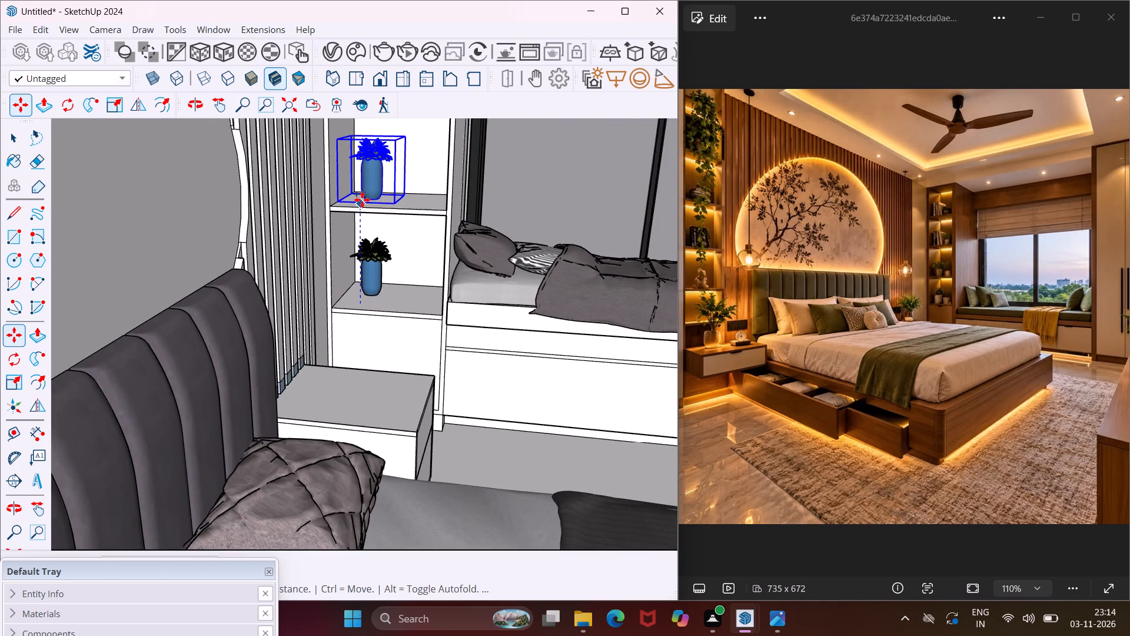
pyautogui.scroll(3, 362, 200)
pyautogui.click(363, 201)
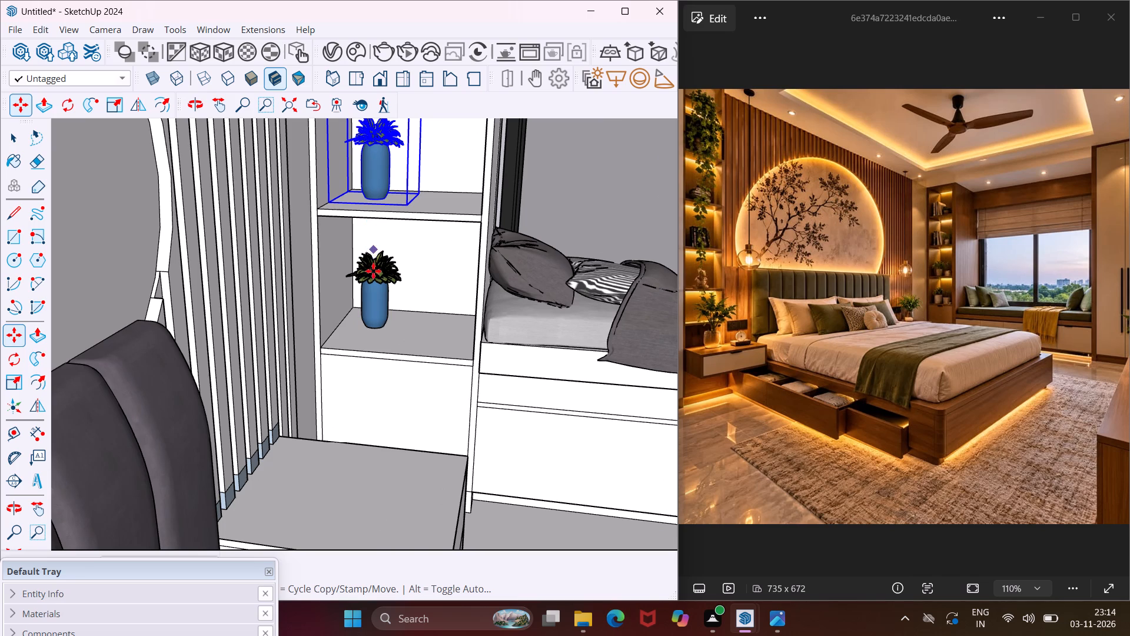
pyautogui.press('Escape')
pyautogui.press('space')
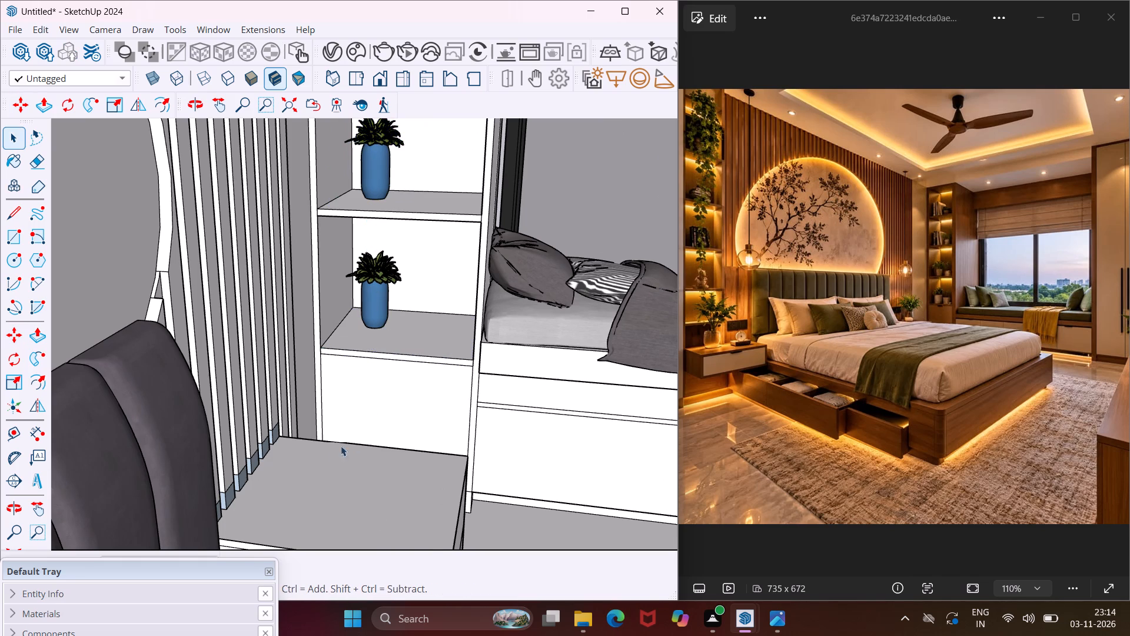
# Import the broad-leaved Pot Plant in a white pot from the 3D Warehouse potted plants results and place it in the room.
pyautogui.scroll(-3, 286, 450)
pyautogui.moveTo(265, 450); pyautogui.dragTo(221, 450, button='middle')
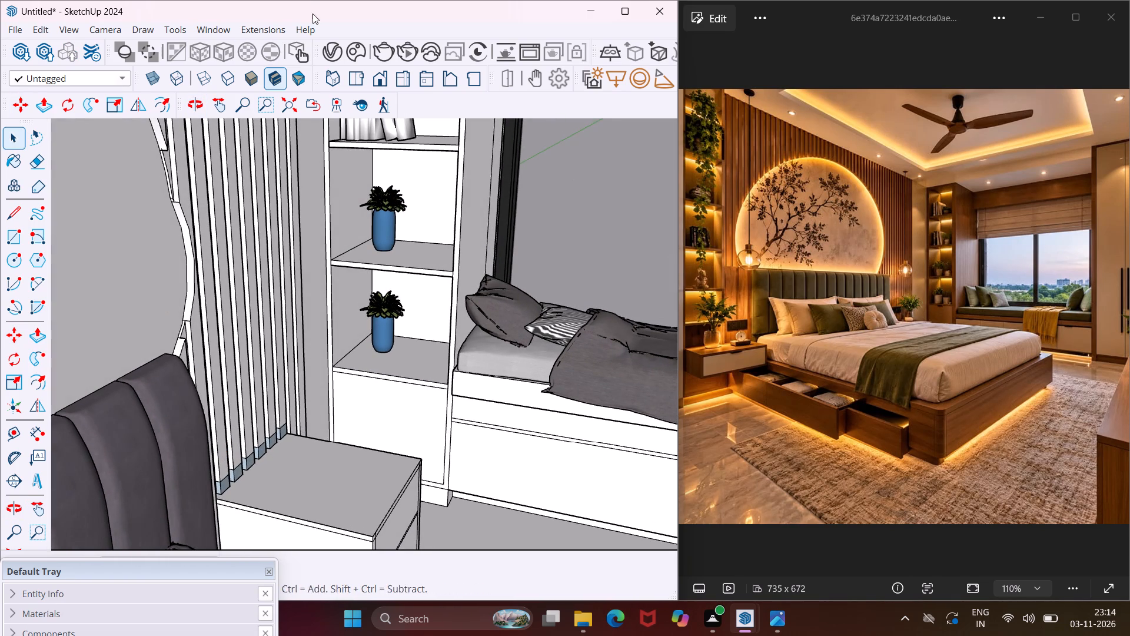
pyautogui.click(226, 31)
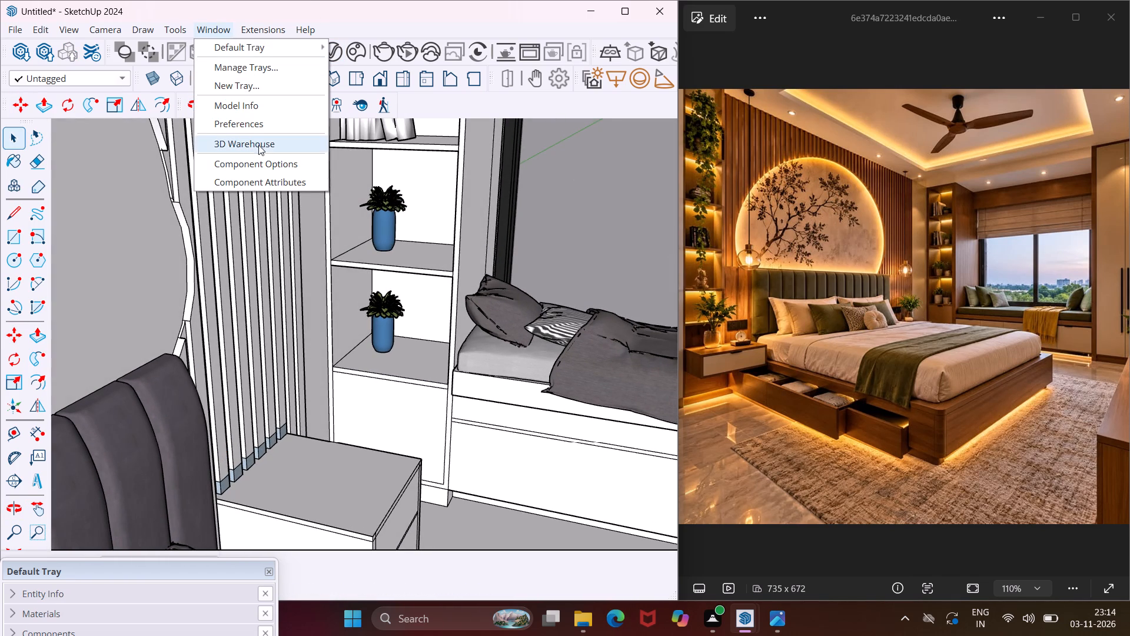
pyautogui.click(260, 144)
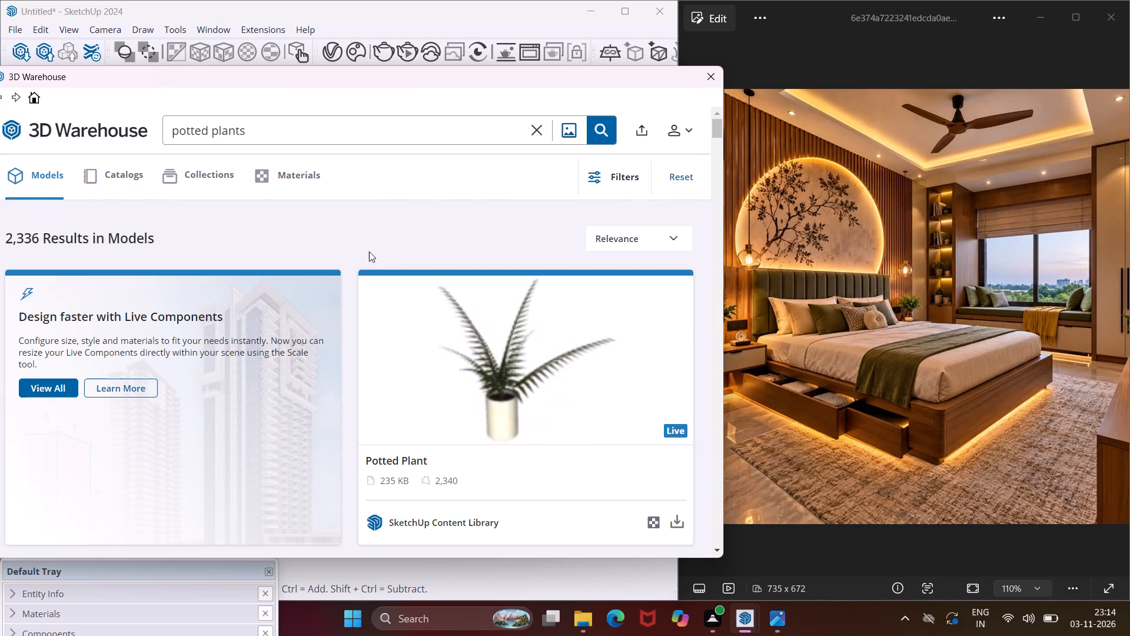
pyautogui.scroll(-9, 420, 317)
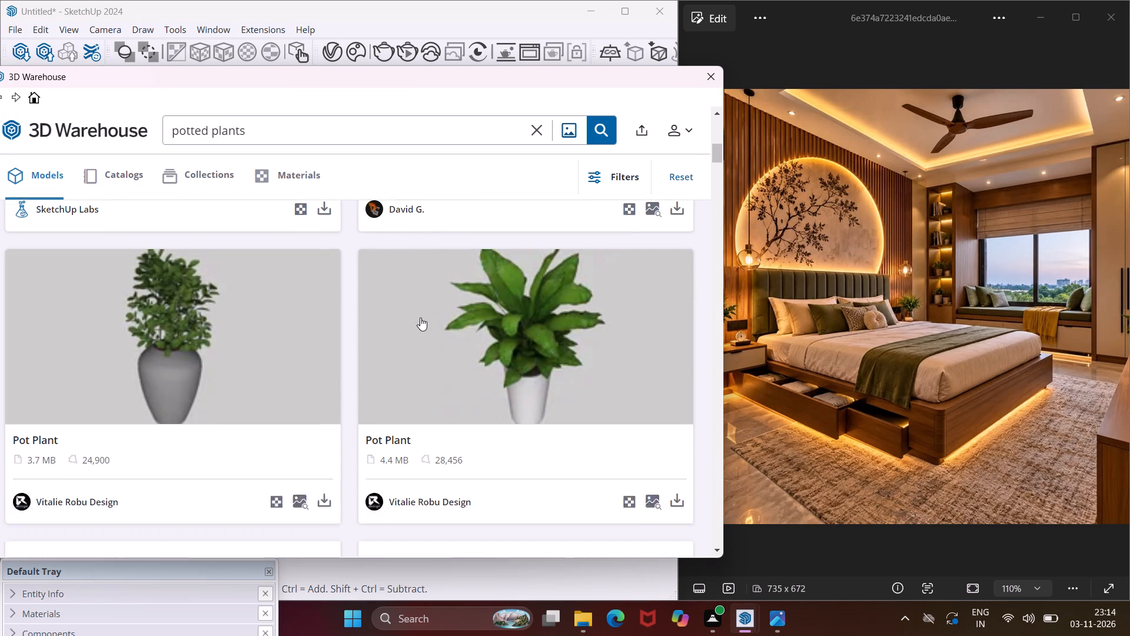
pyautogui.scroll(-1, 420, 317)
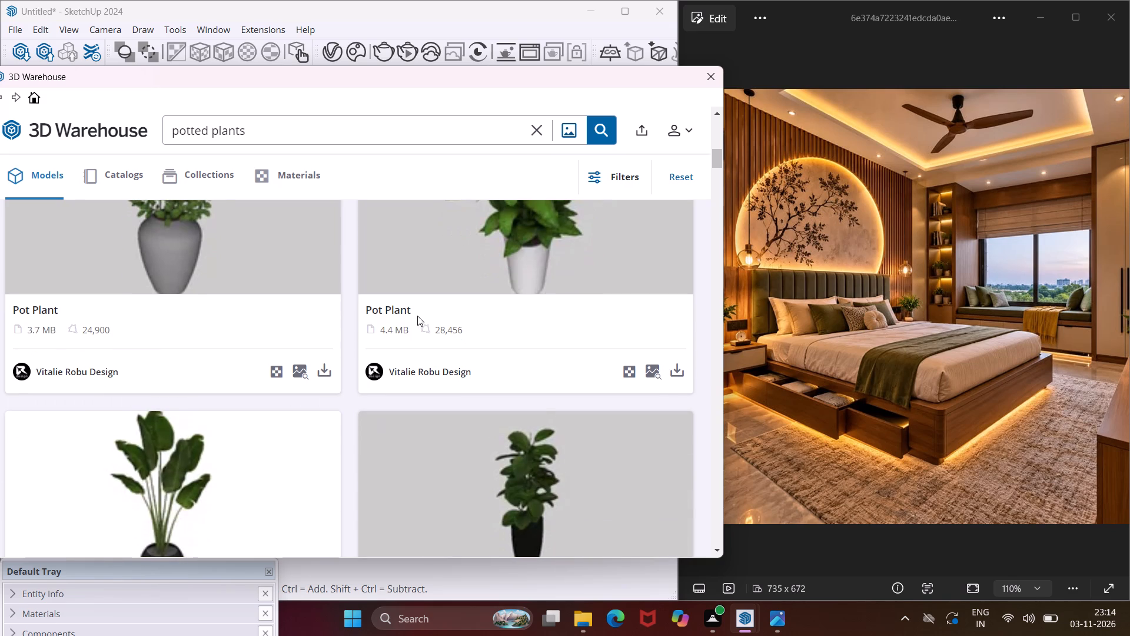
pyautogui.scroll(2, 417, 316)
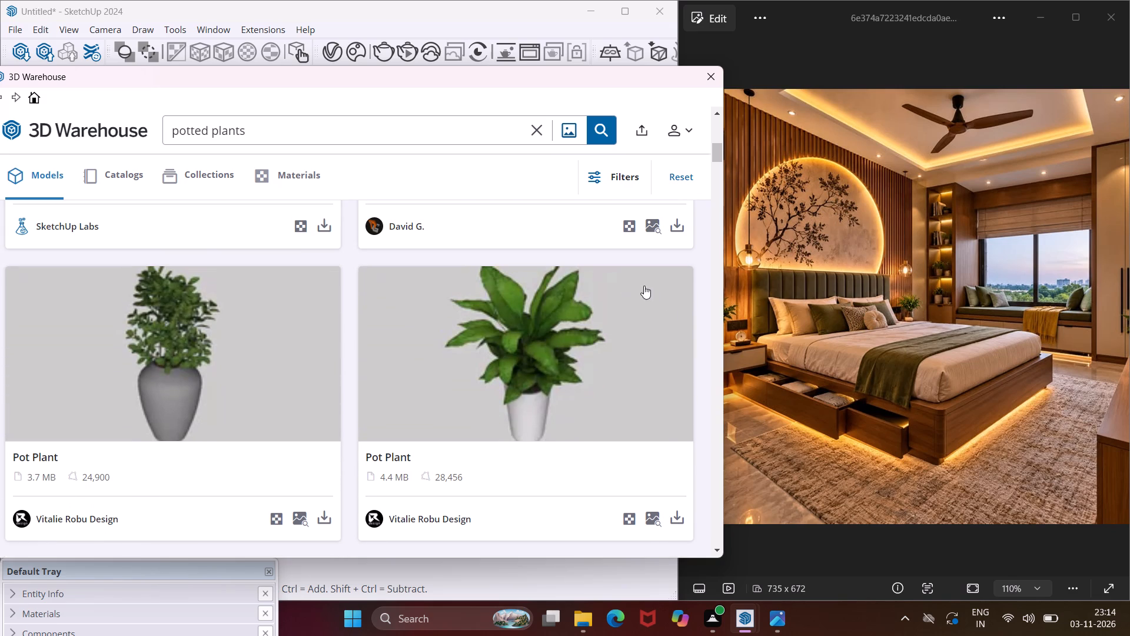
pyautogui.click(676, 515)
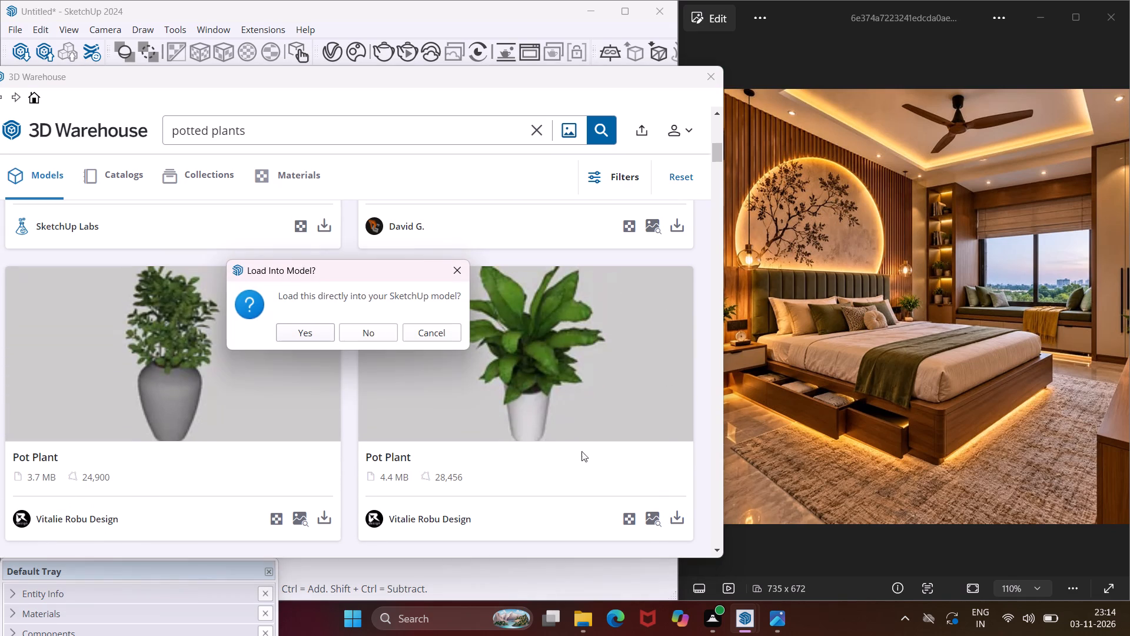
pyautogui.click(304, 331)
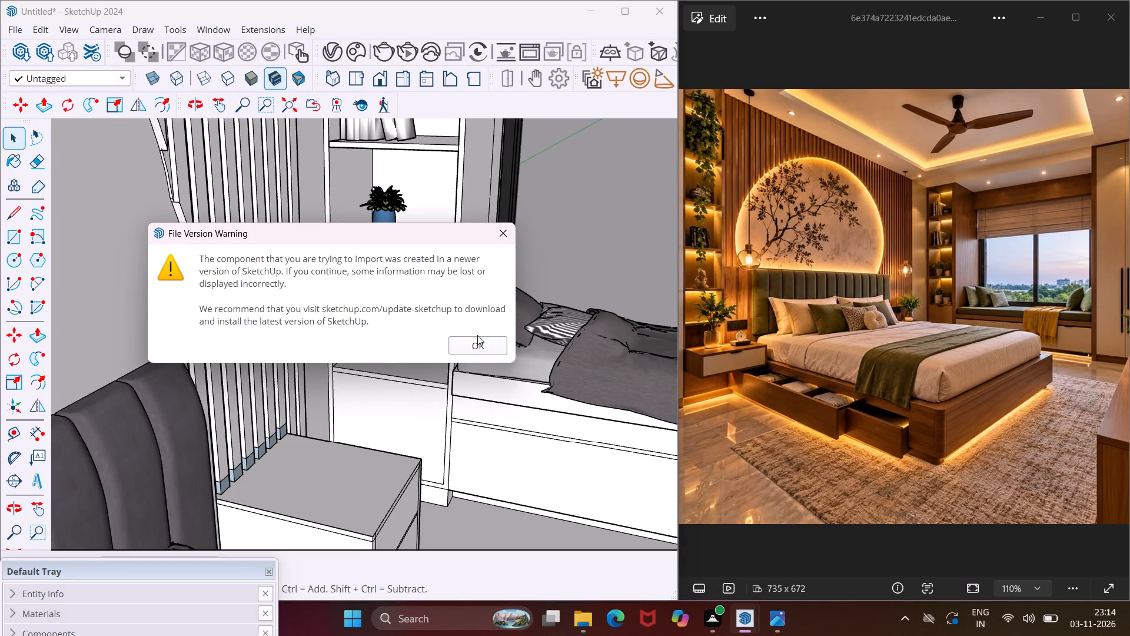
pyautogui.click(476, 343)
pyautogui.scroll(-4, 278, 402)
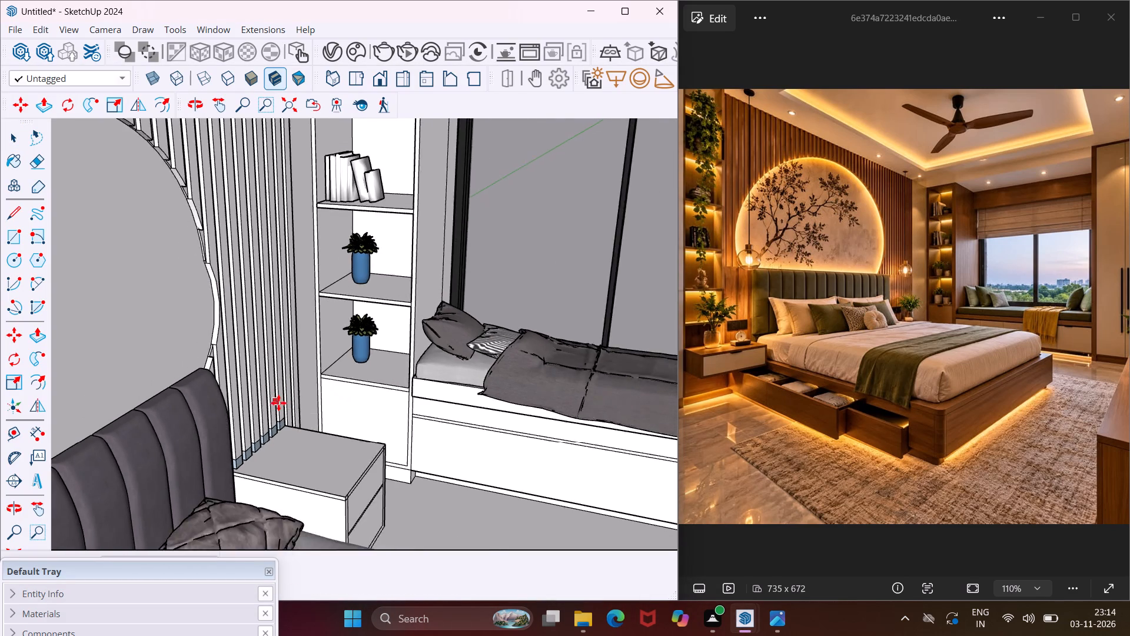
pyautogui.scroll(-12, 278, 403)
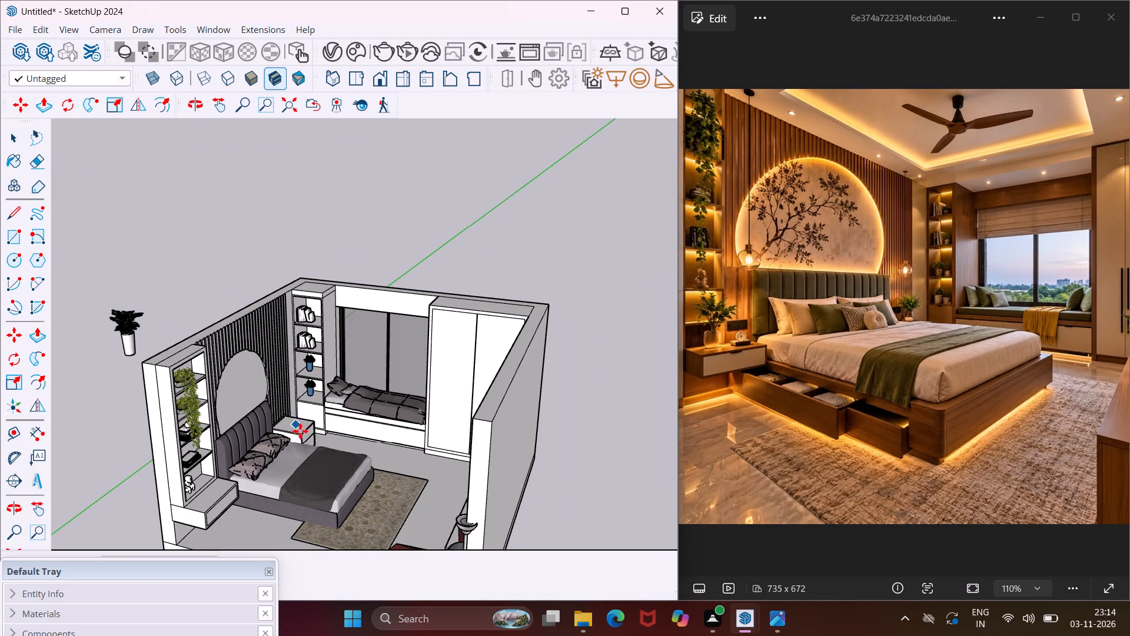
pyautogui.scroll(-7, 287, 448)
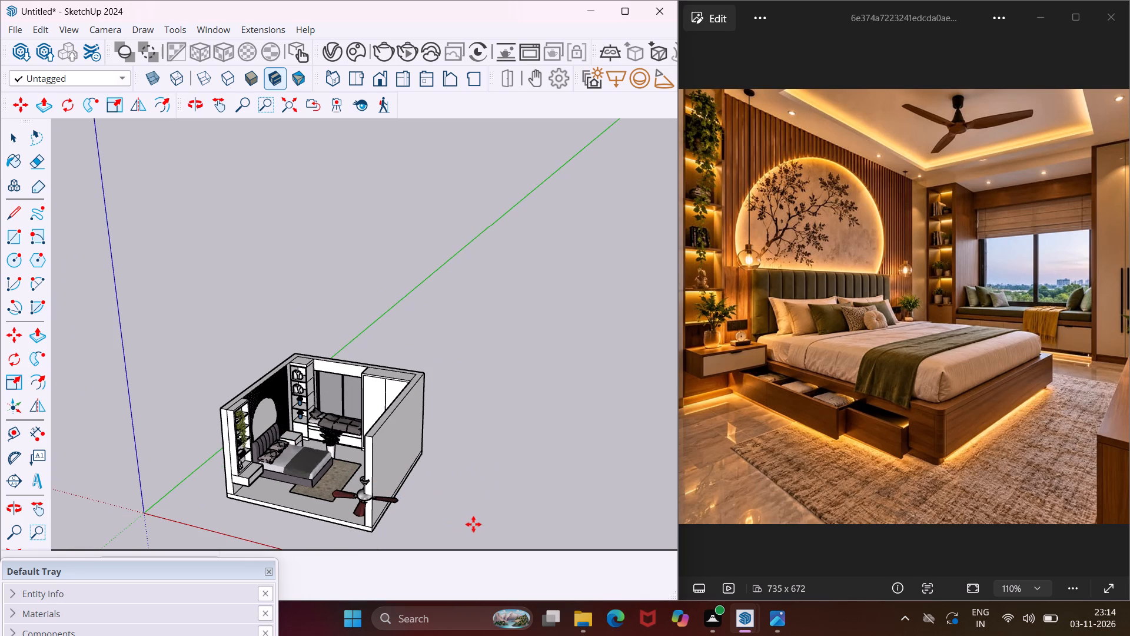
pyautogui.click(490, 524)
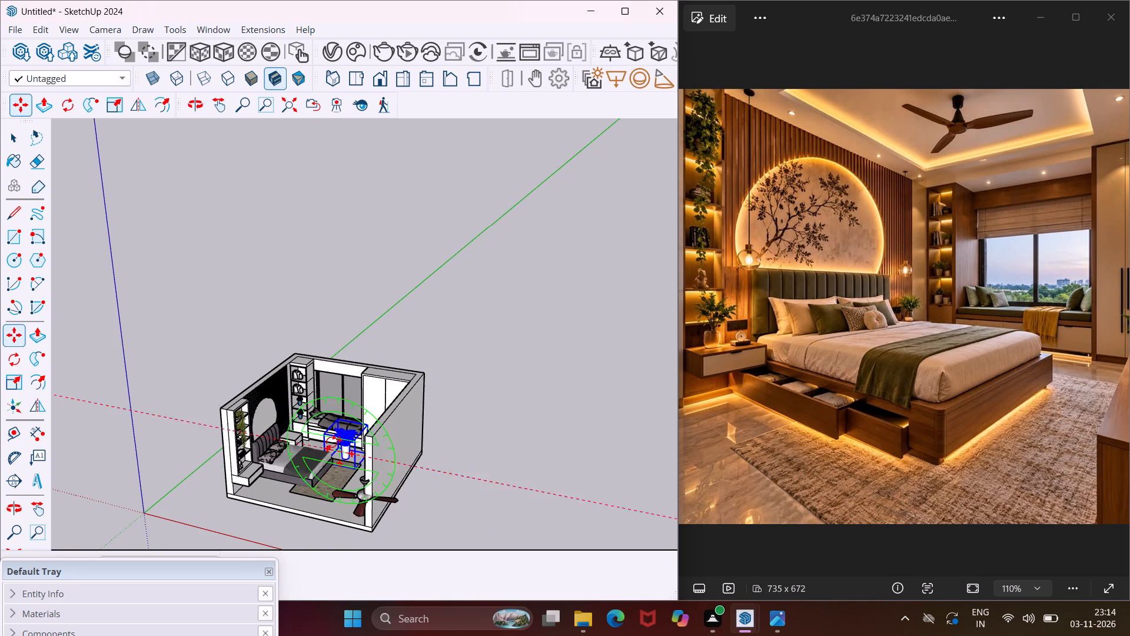
# Scale the white-potted plant down uniformly from its upper corner so it is small enough for the shelving unit.
pyautogui.scroll(18, 317, 417)
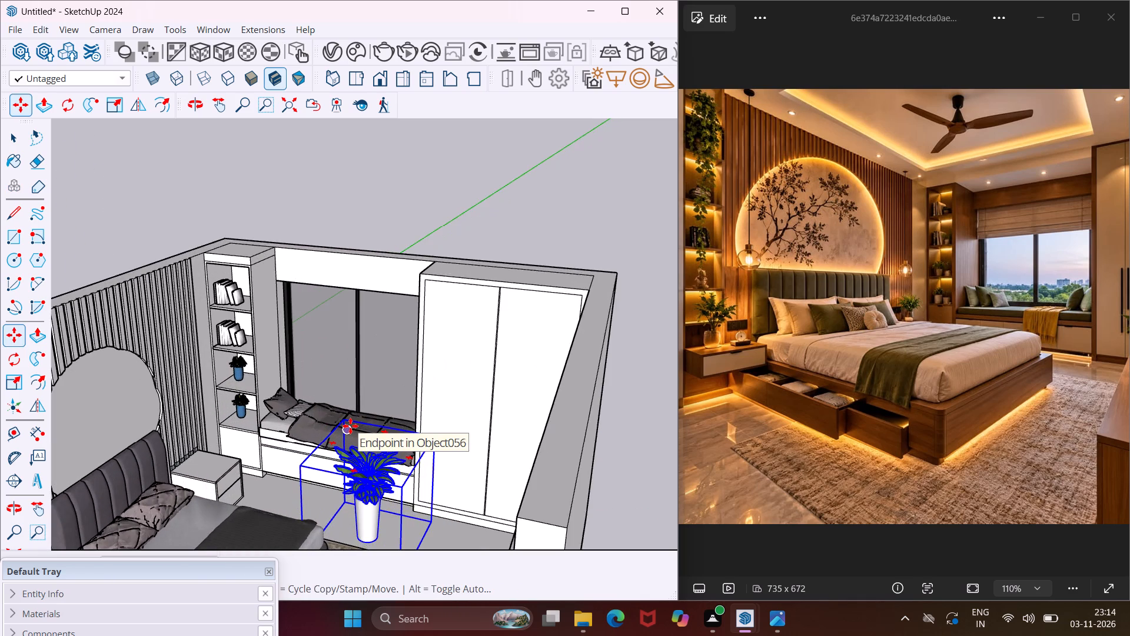
pyautogui.scroll(1, 350, 426)
pyautogui.moveTo(350, 426); pyautogui.dragTo(418, 323, button='middle')
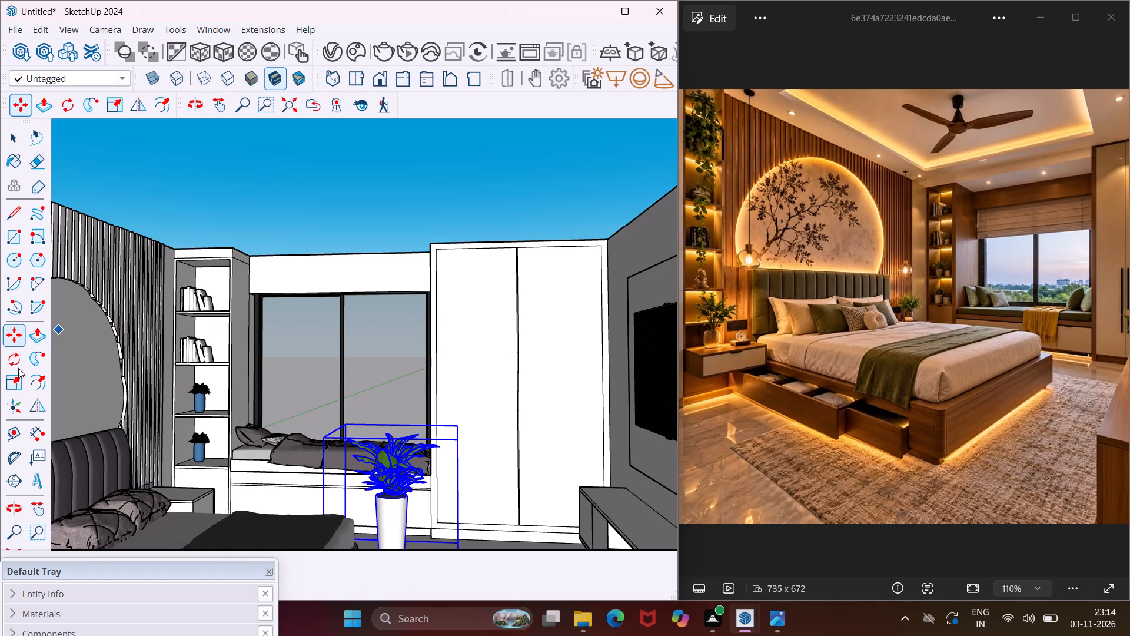
pyautogui.click(18, 386)
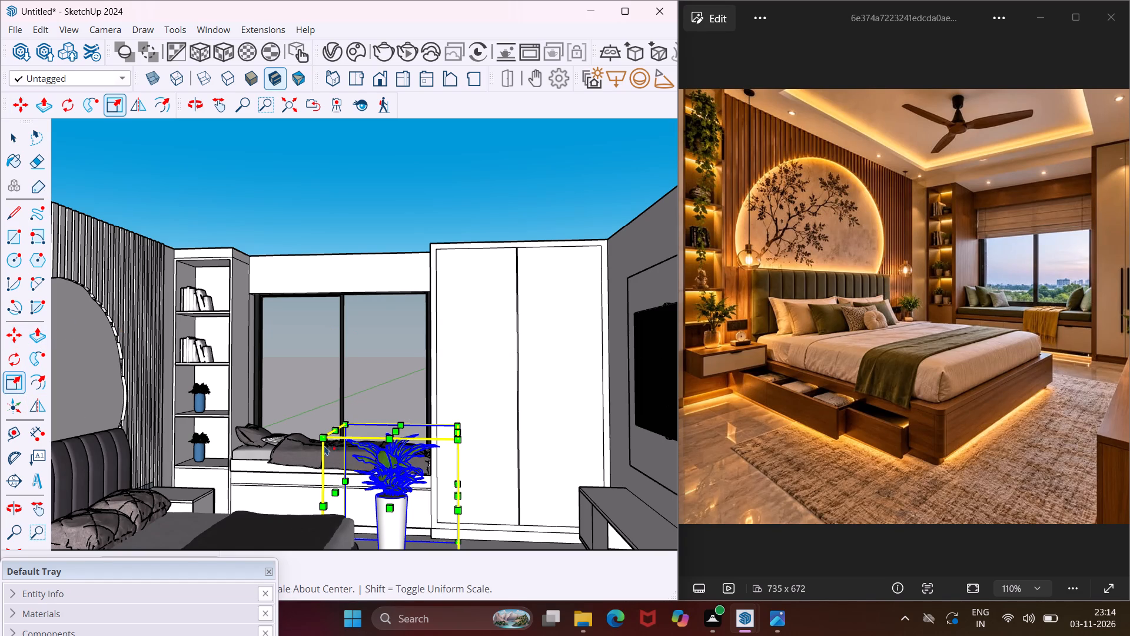
pyautogui.click(323, 443)
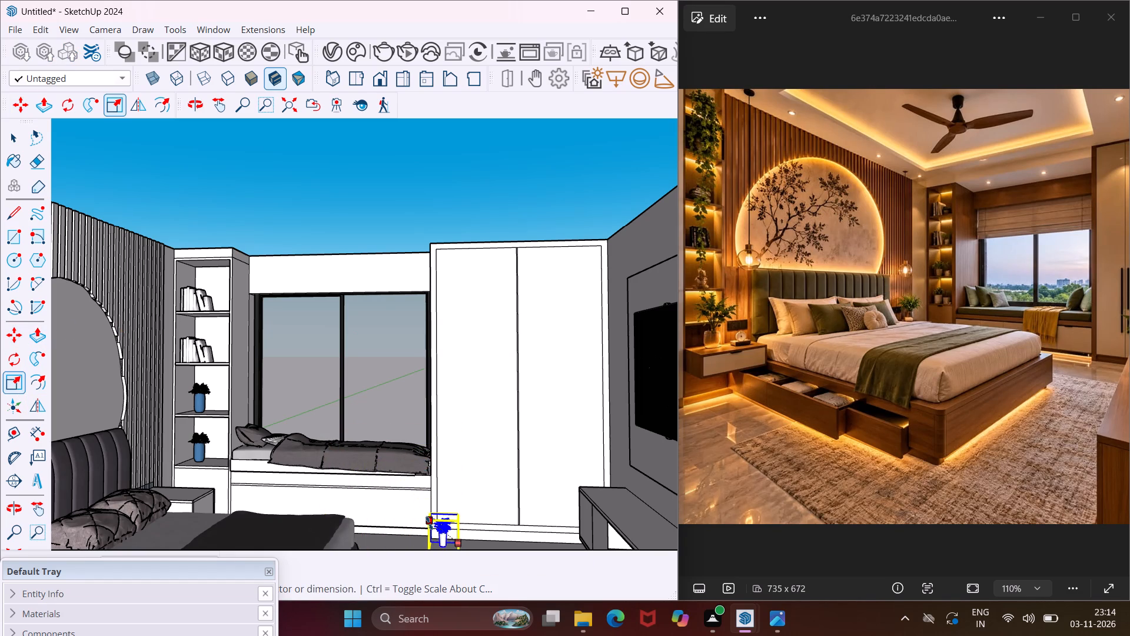
pyautogui.click(429, 523)
# Move the small white-potted plant onto the second-lowest open shelf of the tall unit, beside the blue-potted plant.
pyautogui.scroll(-7, 340, 437)
pyautogui.moveTo(338, 438); pyautogui.dragTo(341, 462, button='middle')
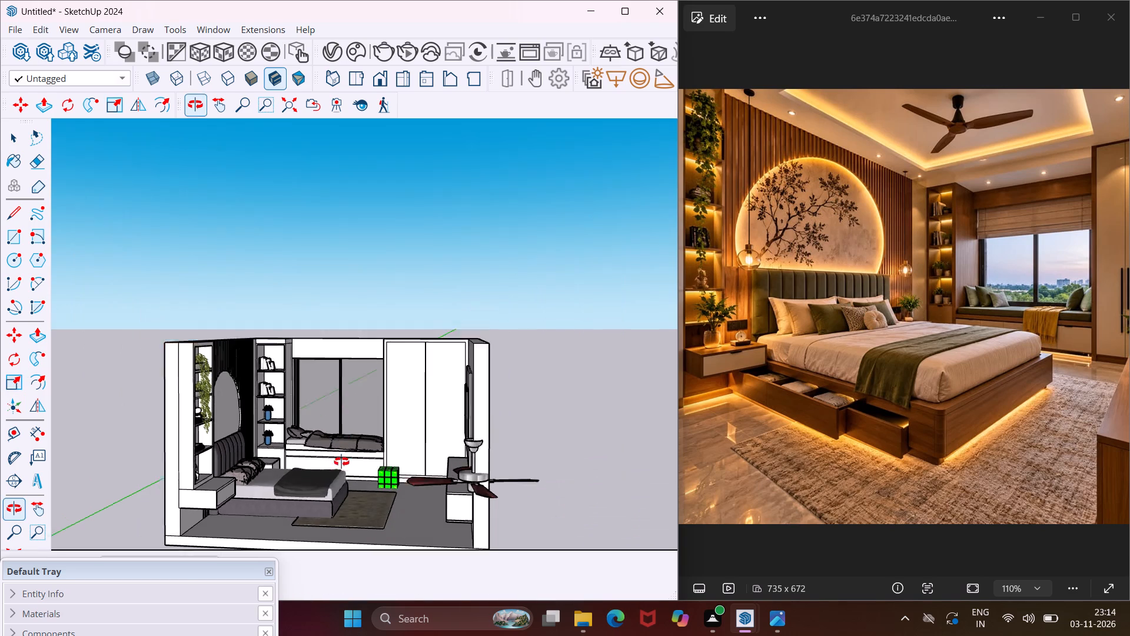
pyautogui.moveTo(341, 462); pyautogui.dragTo(363, 511, button='middle')
pyautogui.press('m')
pyautogui.scroll(11, 400, 465)
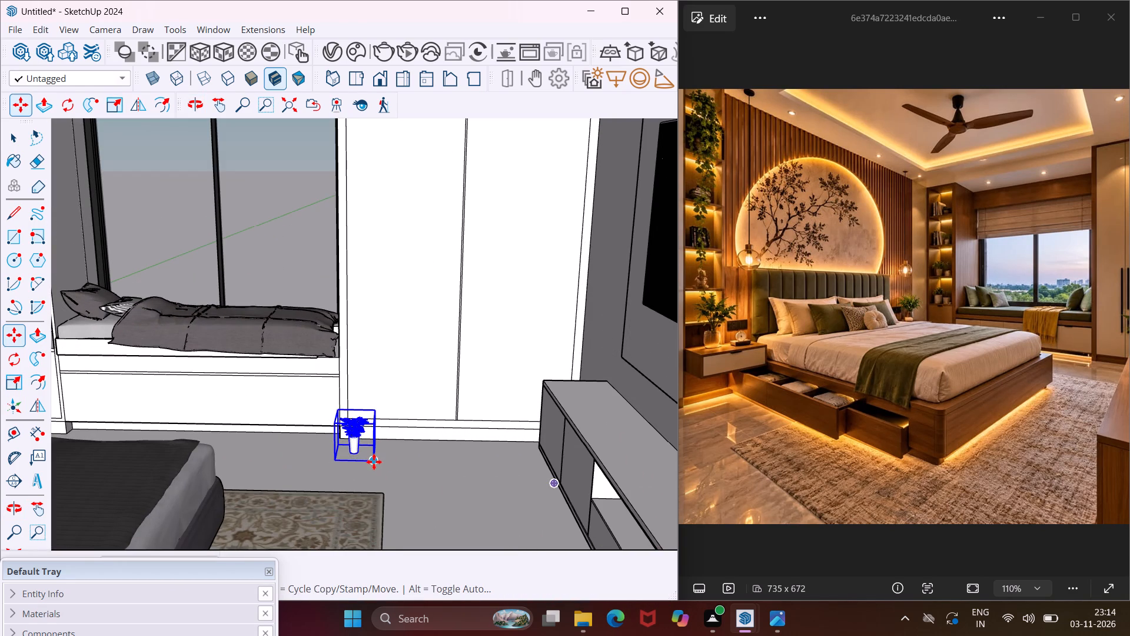
pyautogui.click(374, 462)
pyautogui.scroll(-10, 338, 465)
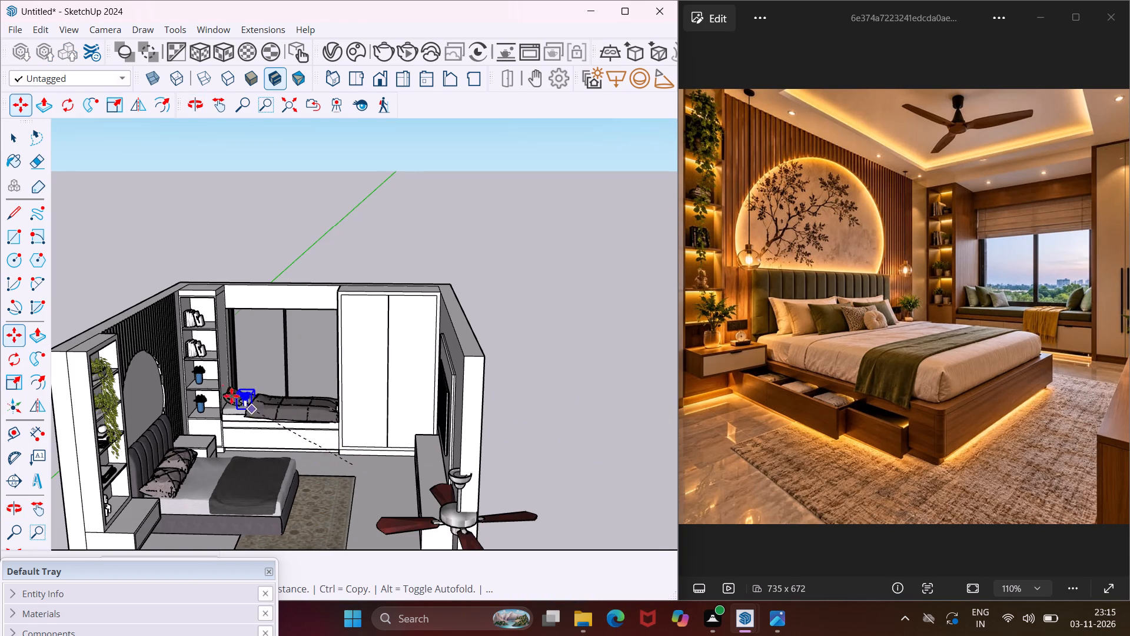
pyautogui.scroll(10, 214, 382)
pyautogui.moveTo(211, 382); pyautogui.dragTo(251, 392, button='middle')
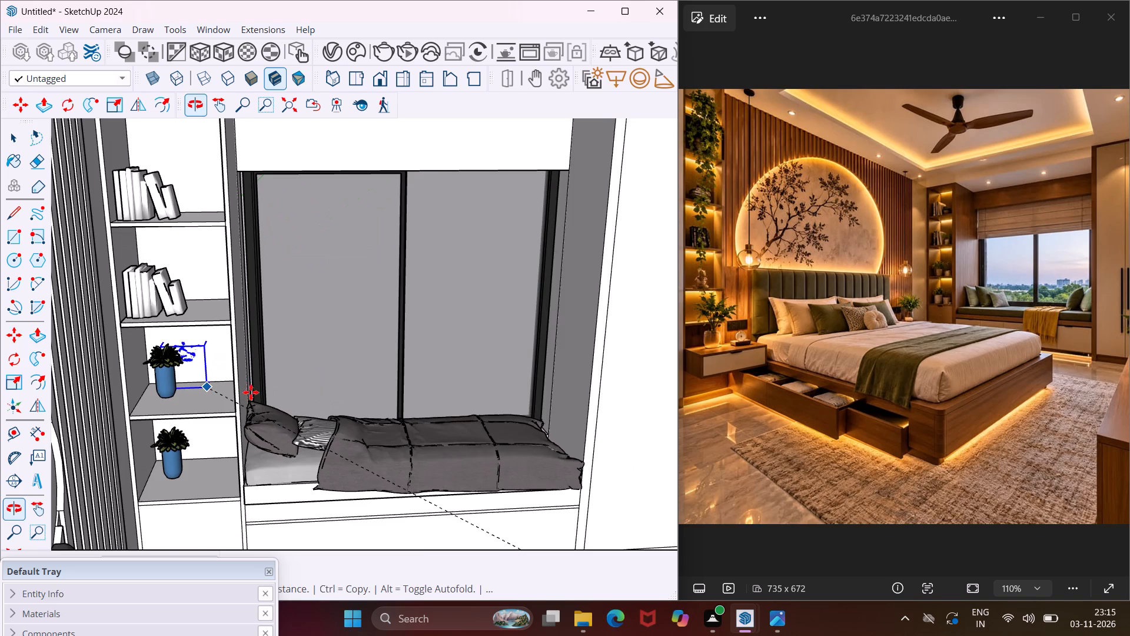
pyautogui.scroll(4, 238, 396)
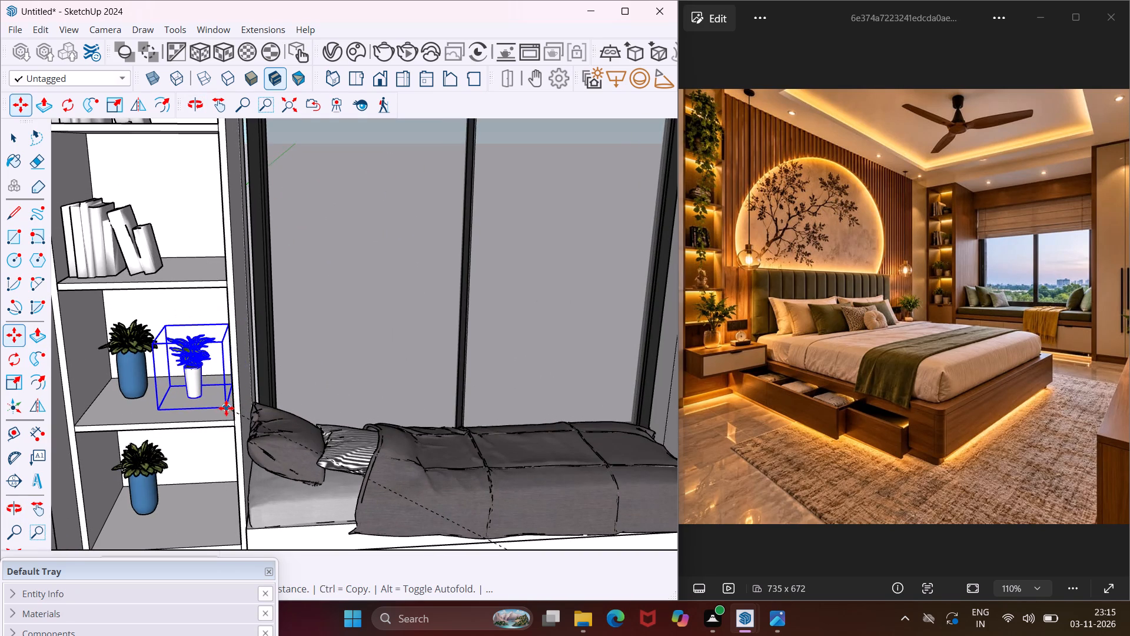
pyautogui.click(225, 410)
# Copy the white-potted plant straight down onto the lowest open shelf beside the other blue-potted plant.
pyautogui.click(224, 411)
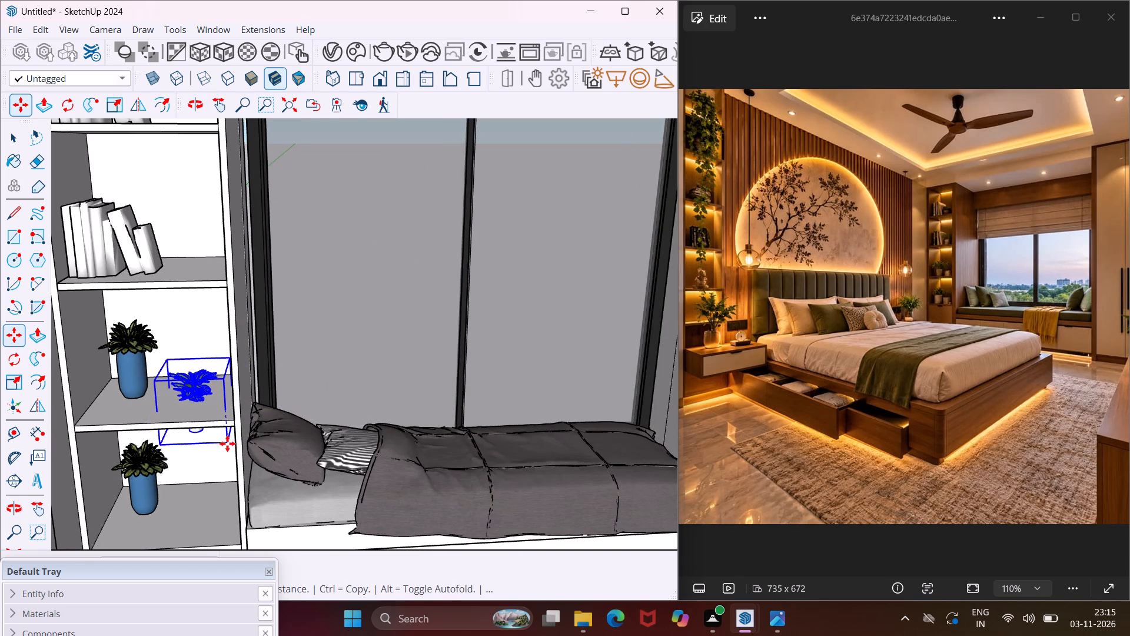
pyautogui.click(225, 523)
pyautogui.press('Escape')
pyautogui.press('space')
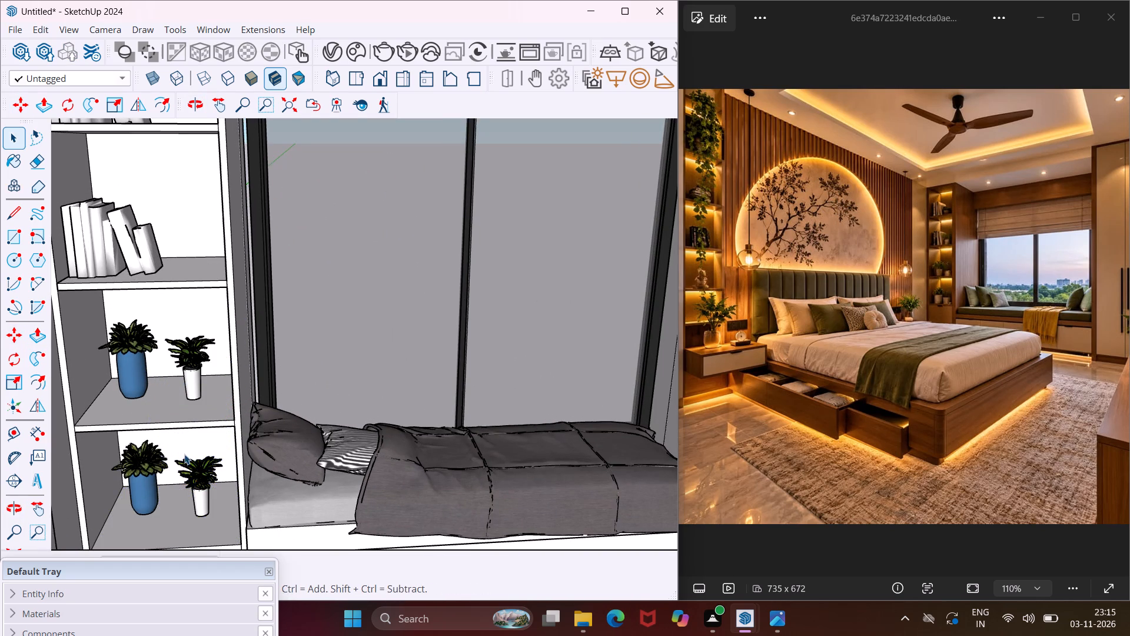
# Import the bushy Pot Plant in a grey vase from the 3D Warehouse potted plants results and place it in the room.
pyautogui.scroll(-6, 184, 454)
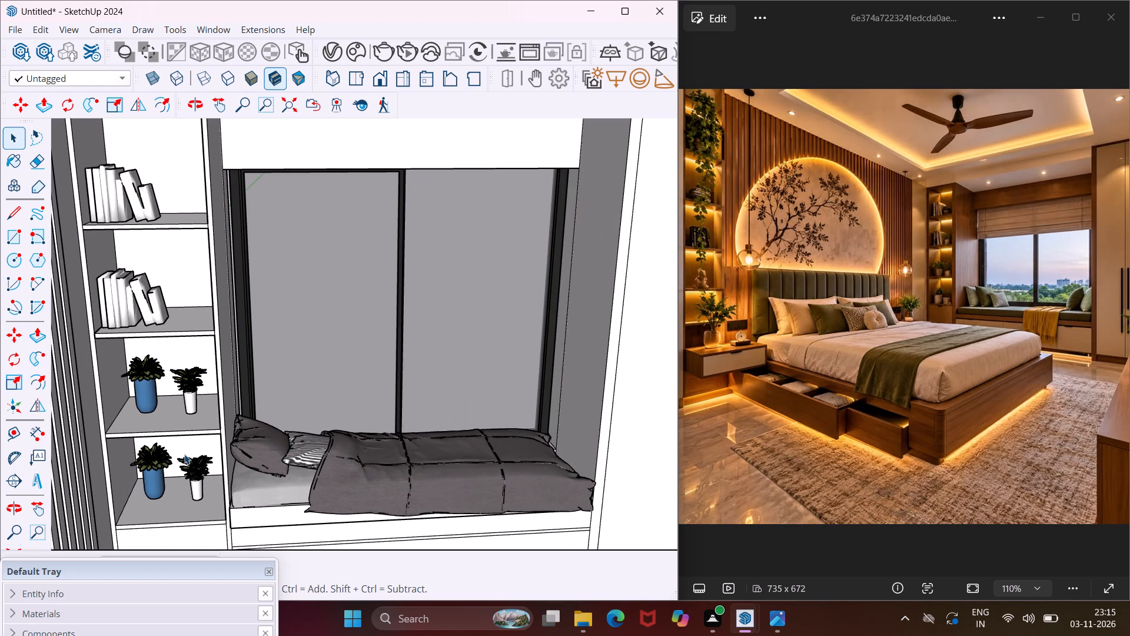
pyautogui.scroll(-10, 290, 377)
pyautogui.moveTo(291, 376); pyautogui.dragTo(264, 344, button='middle')
pyautogui.click(214, 31)
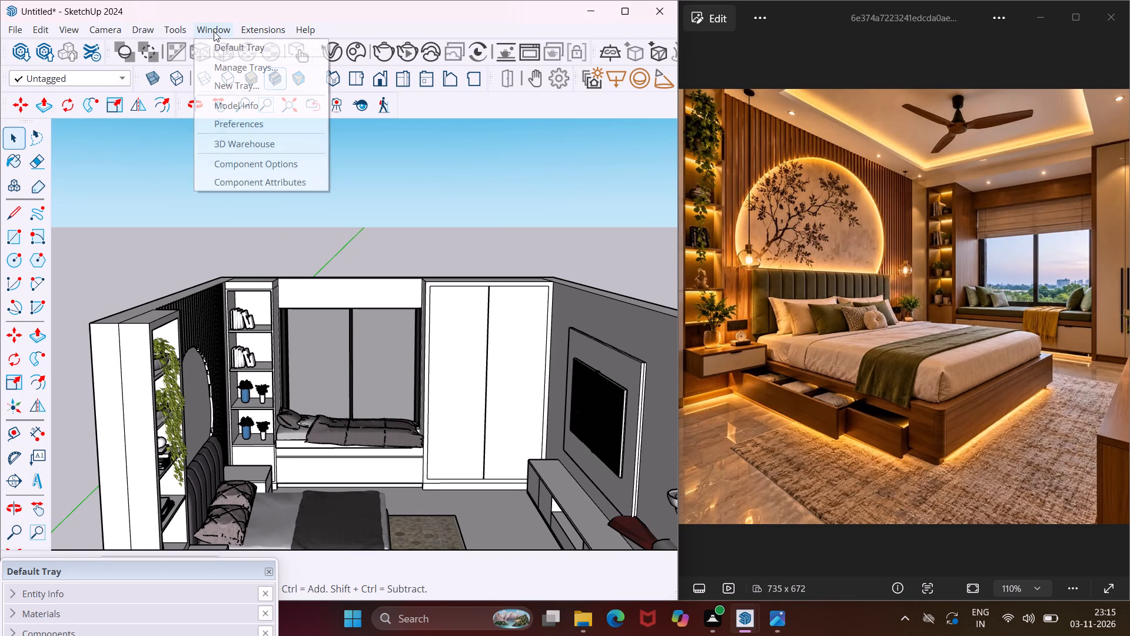
pyautogui.click(234, 144)
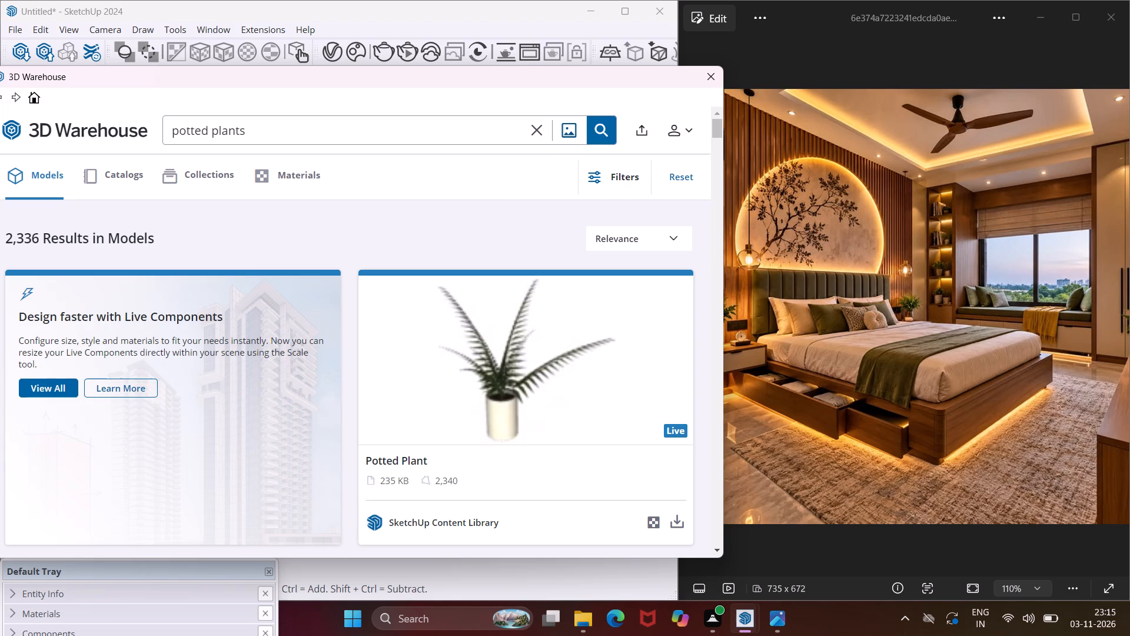
pyautogui.scroll(-13, 496, 266)
pyautogui.scroll(2, 493, 330)
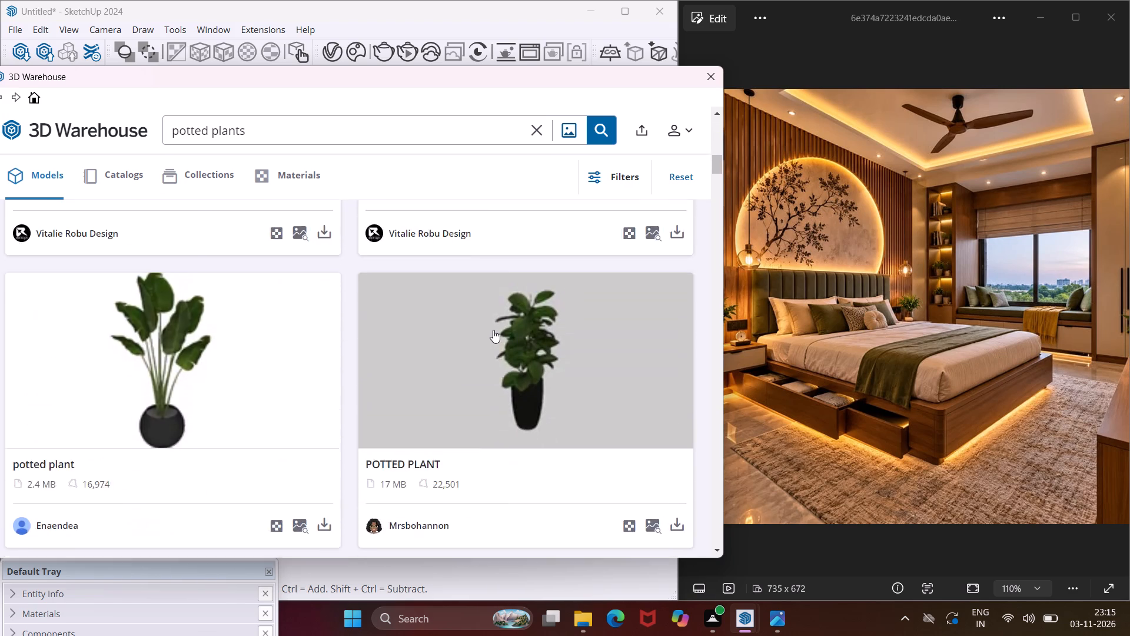
pyautogui.scroll(3, 493, 330)
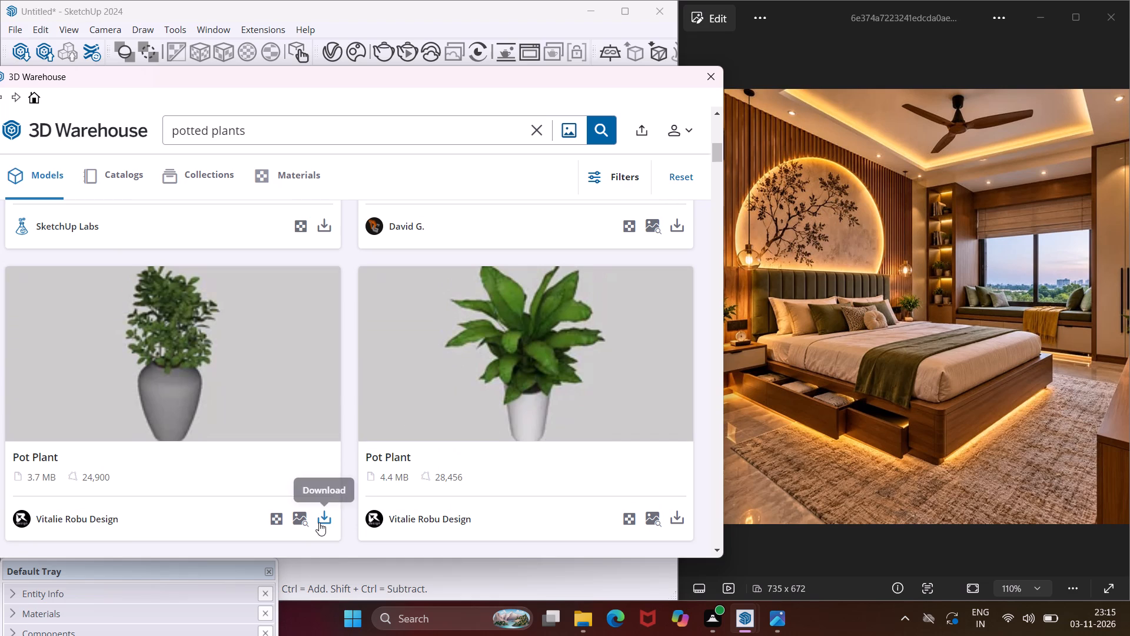
pyautogui.click(319, 522)
pyautogui.click(298, 337)
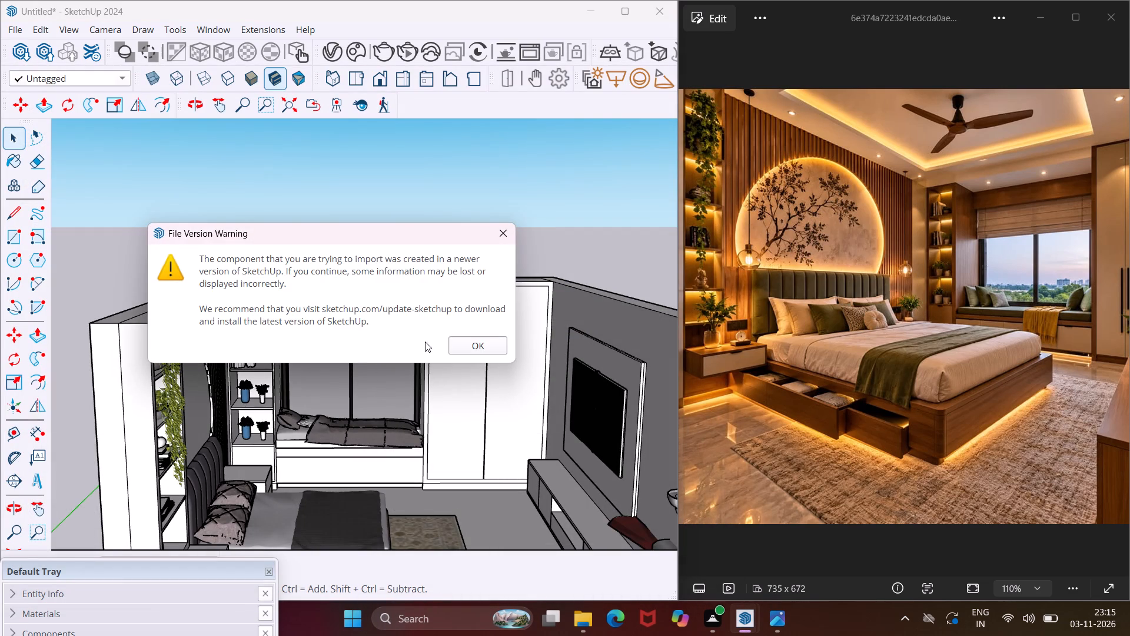
pyautogui.click(457, 347)
pyautogui.scroll(-6, 396, 407)
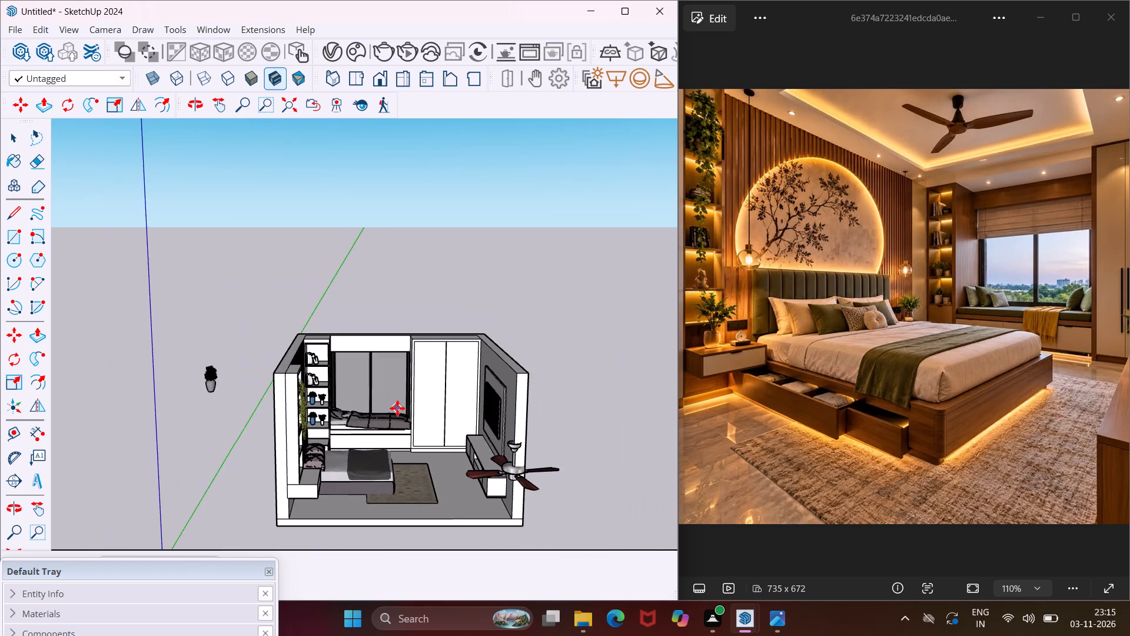
pyautogui.scroll(-3, 397, 408)
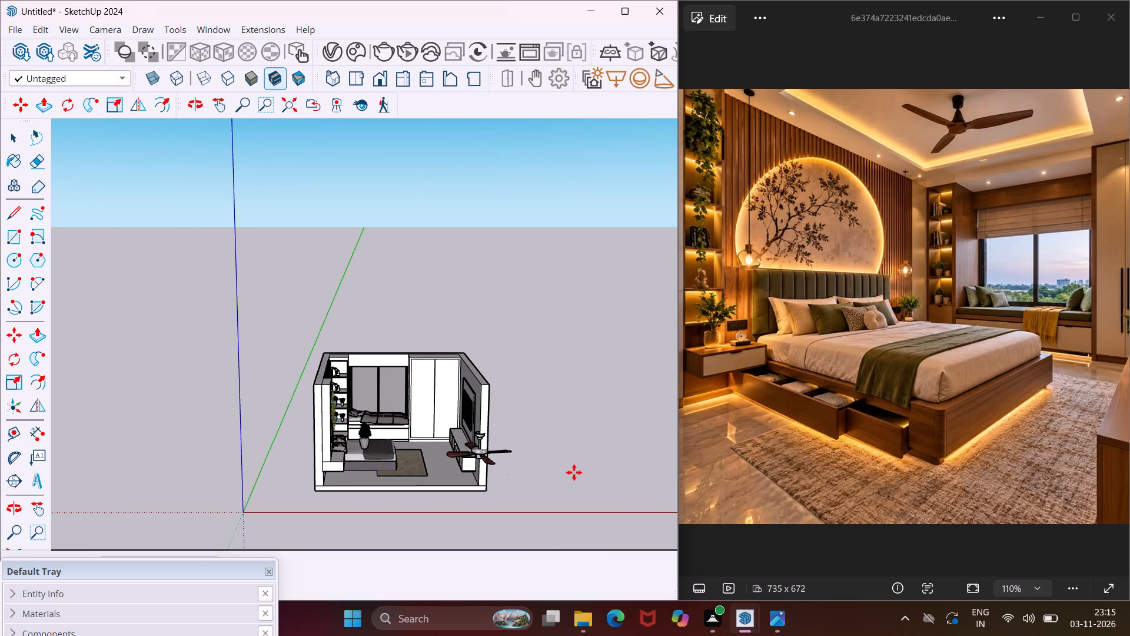
pyautogui.click(574, 472)
# Move the grey-vased plant by its base corner from the bed onto the top of the bedside table near the window.
pyautogui.scroll(4, 373, 447)
pyautogui.moveTo(371, 444); pyautogui.dragTo(273, 491, button='middle')
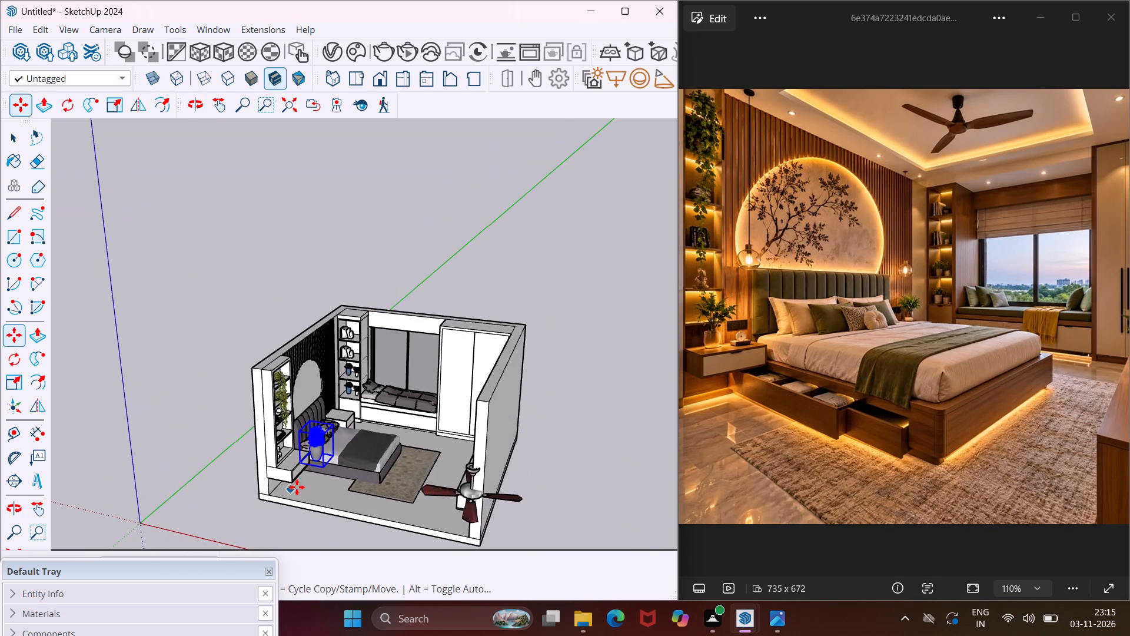
pyautogui.scroll(9, 297, 487)
pyautogui.scroll(3, 337, 446)
pyautogui.click(364, 433)
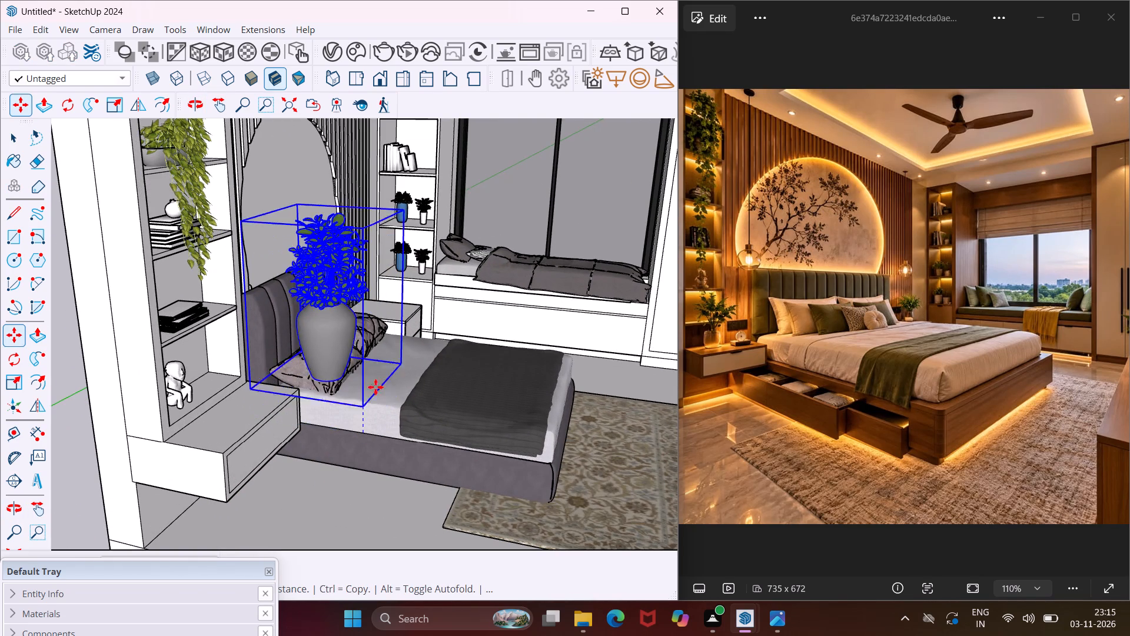
pyautogui.middleClick(391, 324)
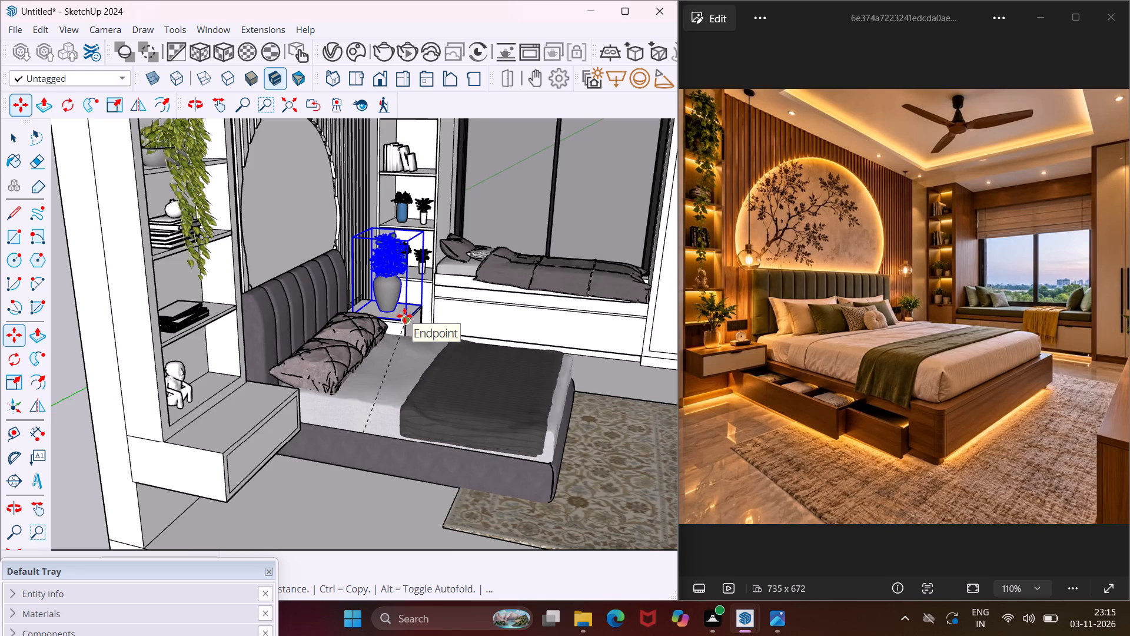
pyautogui.scroll(7, 404, 316)
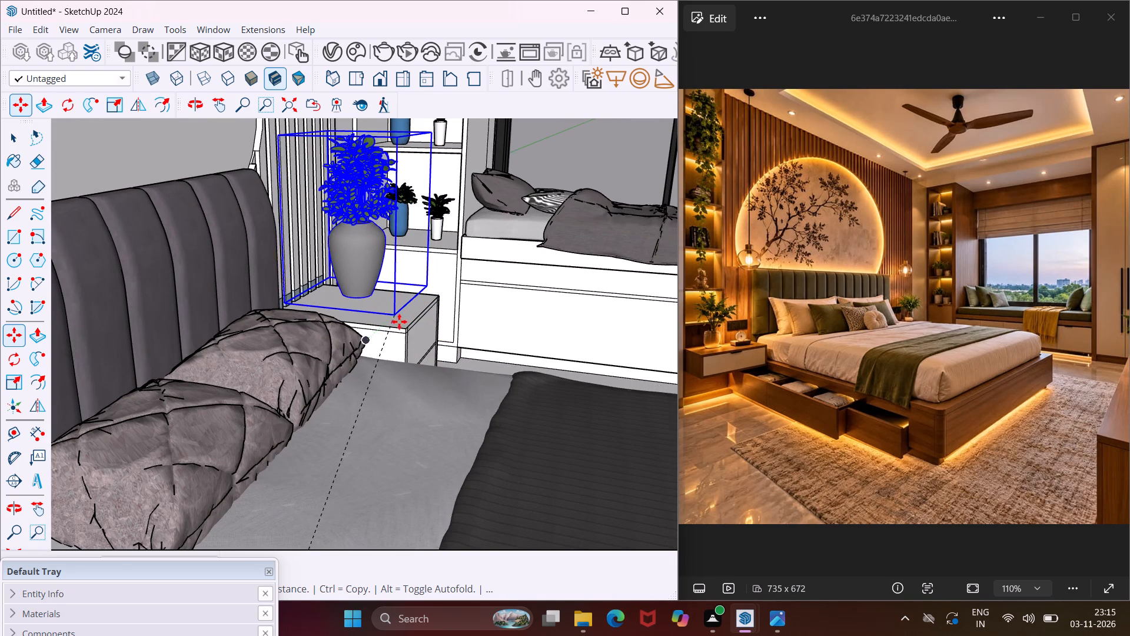
pyautogui.scroll(1, 403, 324)
pyautogui.click(403, 324)
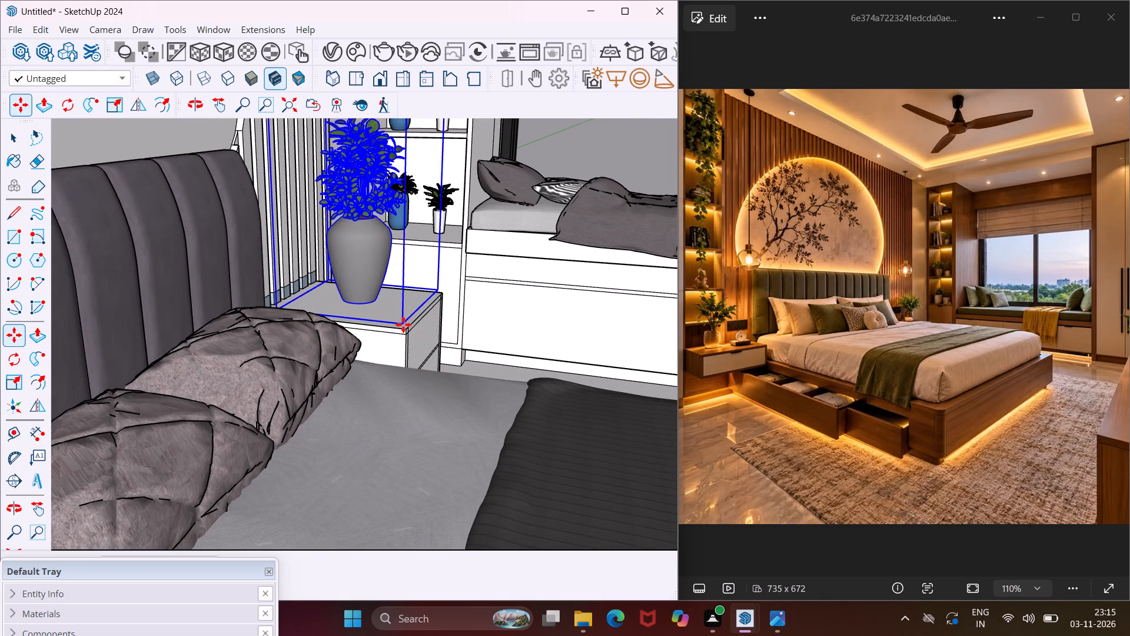
# Shift the grey-vased plant slightly forward from its base across the top of the bedside table.
pyautogui.moveTo(402, 325); pyautogui.dragTo(308, 357, button='middle')
pyautogui.scroll(4, 370, 338)
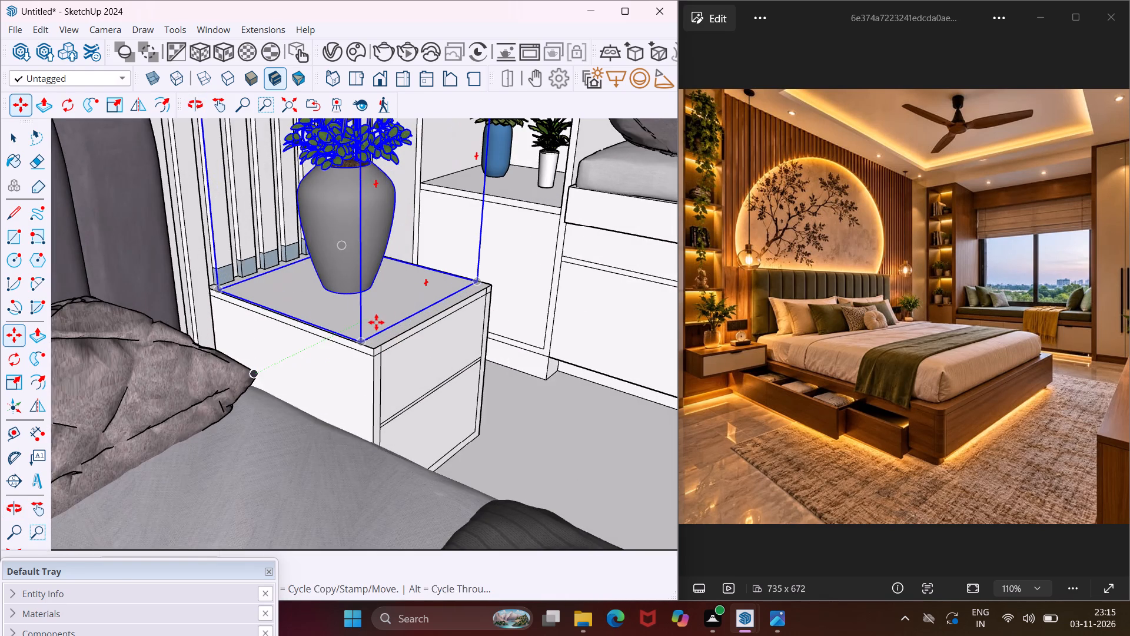
pyautogui.moveTo(385, 317); pyautogui.dragTo(234, 266, button='middle')
pyautogui.scroll(4, 311, 273)
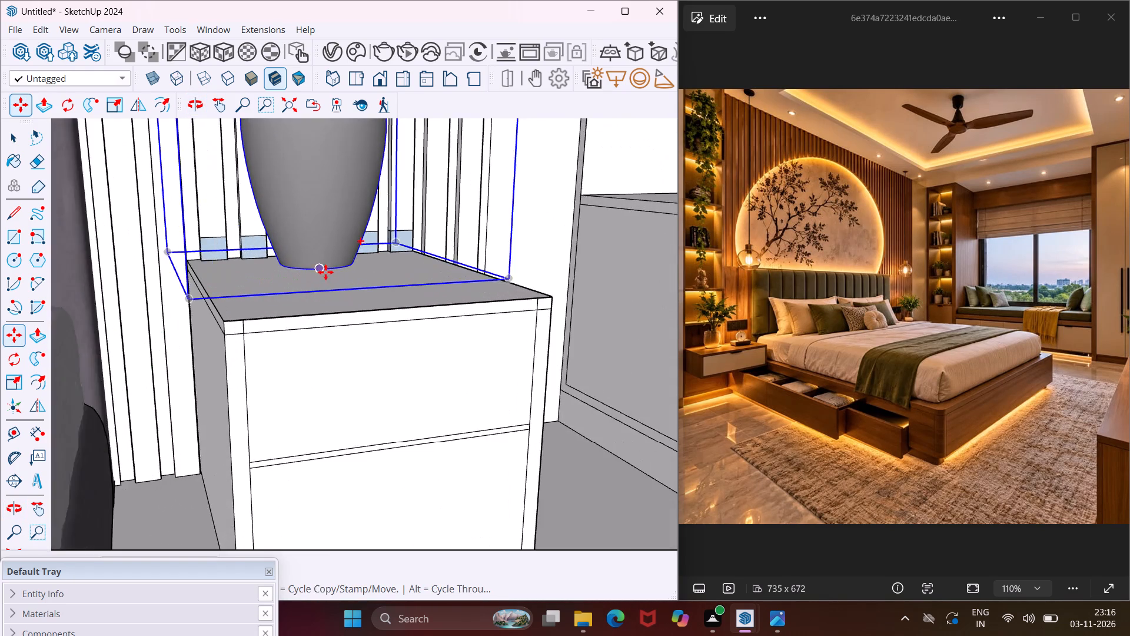
pyautogui.scroll(3, 326, 272)
pyautogui.click(327, 270)
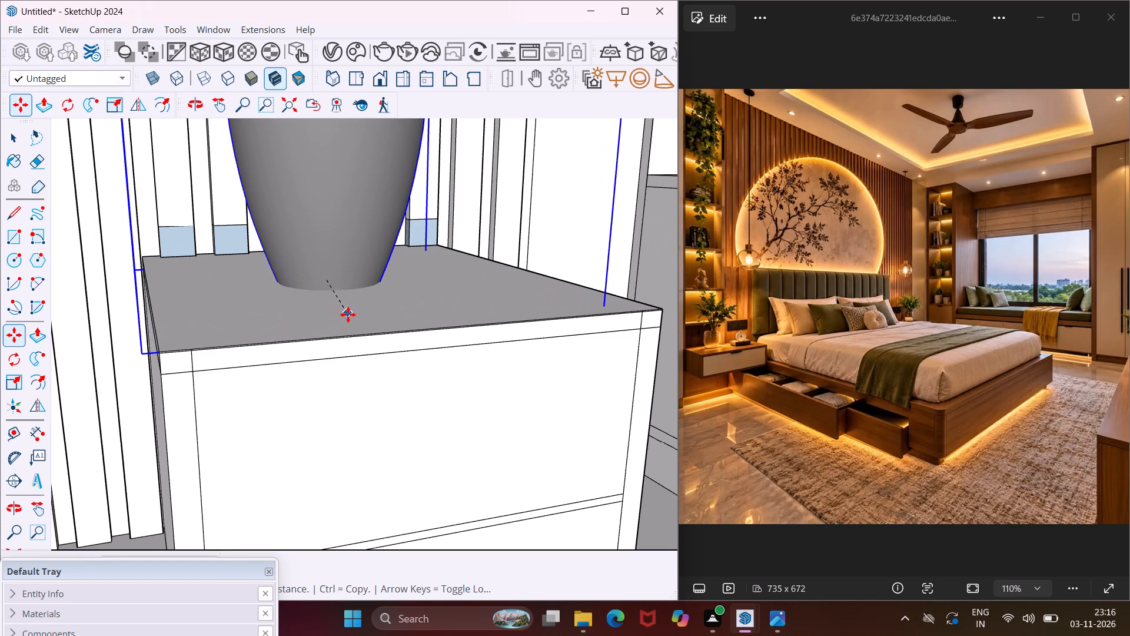
pyautogui.click(348, 314)
pyautogui.moveTo(345, 314); pyautogui.dragTo(337, 280, button='middle')
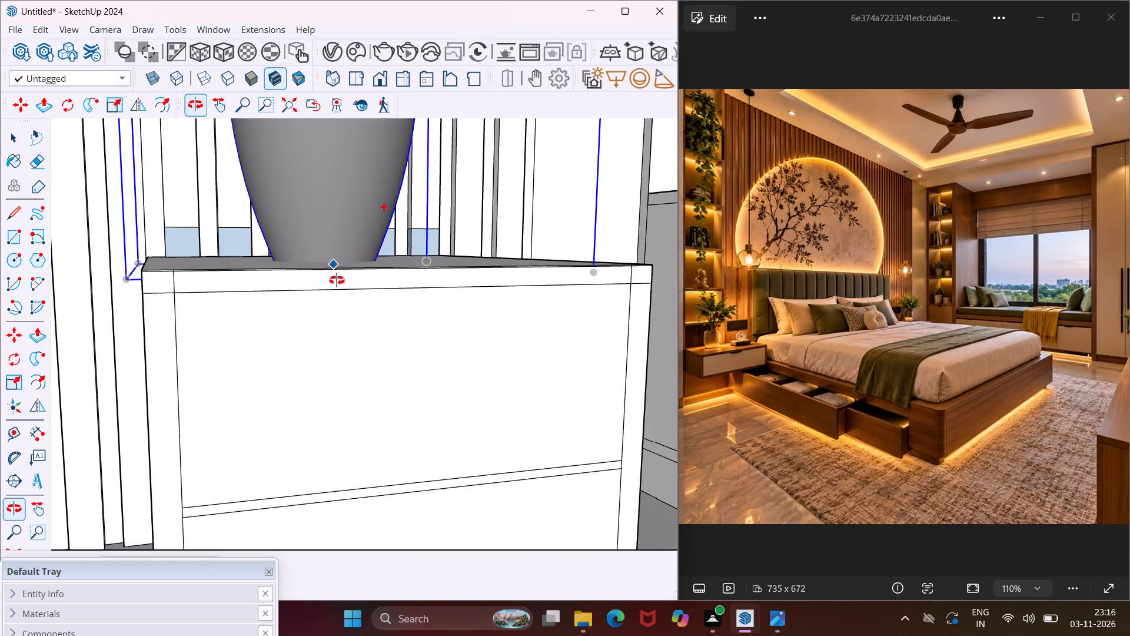
pyautogui.moveTo(337, 280); pyautogui.dragTo(469, 430, button='middle')
pyautogui.scroll(-12, 474, 428)
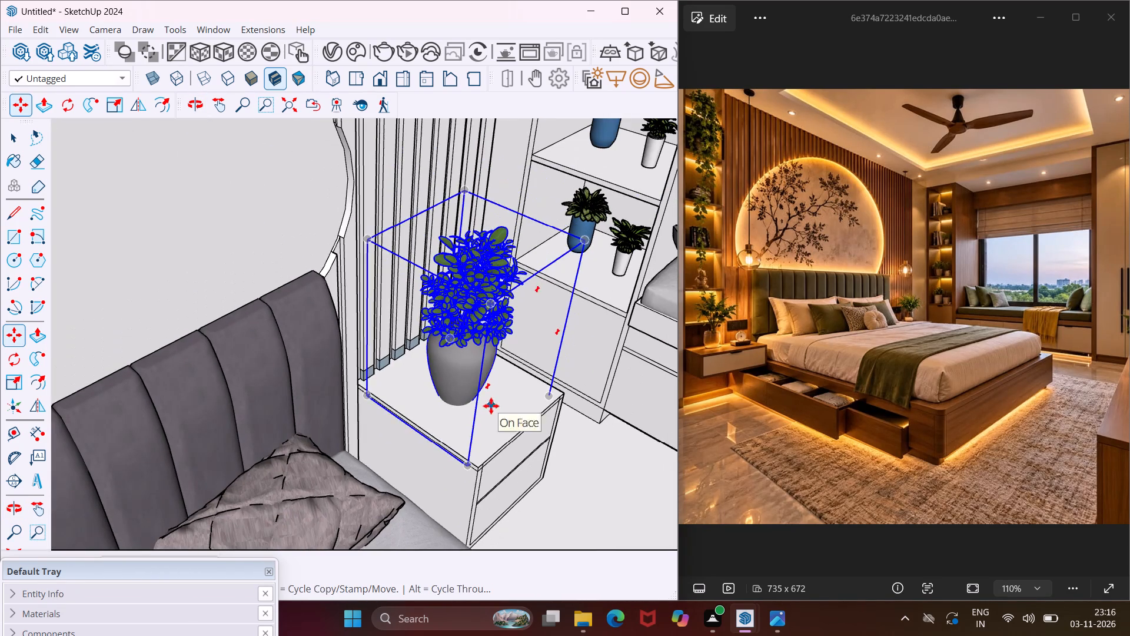
pyautogui.press('Escape')
pyautogui.press('space')
# Start a V-Ray interactive render of the decorated bedroom and minimise the frame buffer.
pyautogui.scroll(-13, 452, 450)
pyautogui.moveTo(457, 435); pyautogui.dragTo(452, 402, button='middle')
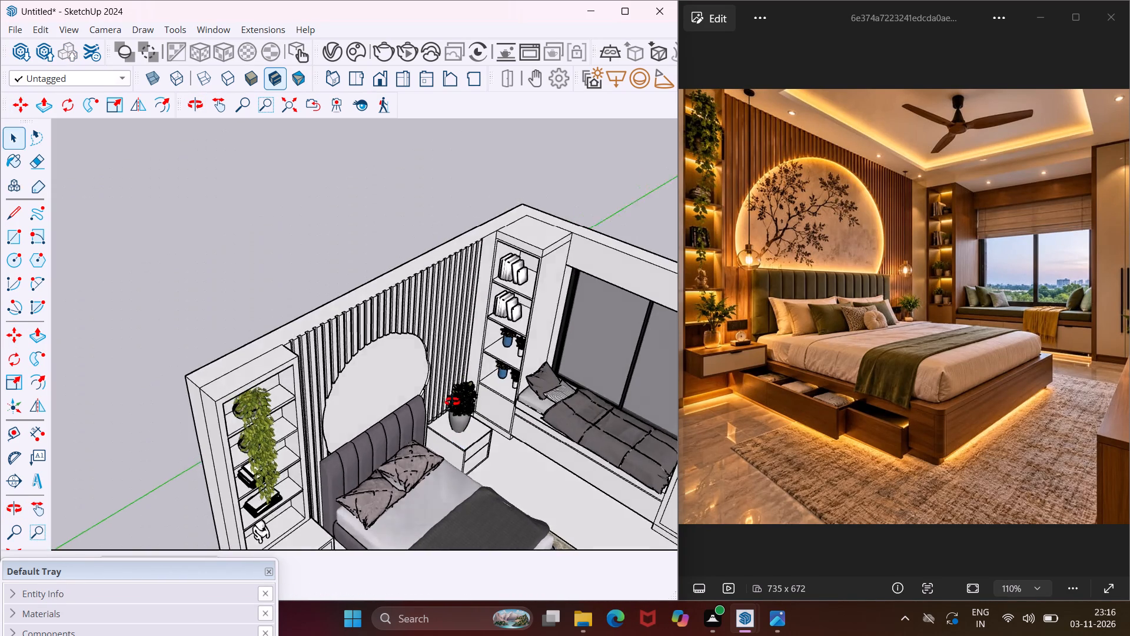
pyautogui.moveTo(452, 402); pyautogui.dragTo(453, 334, button='middle')
pyautogui.scroll(-4, 457, 333)
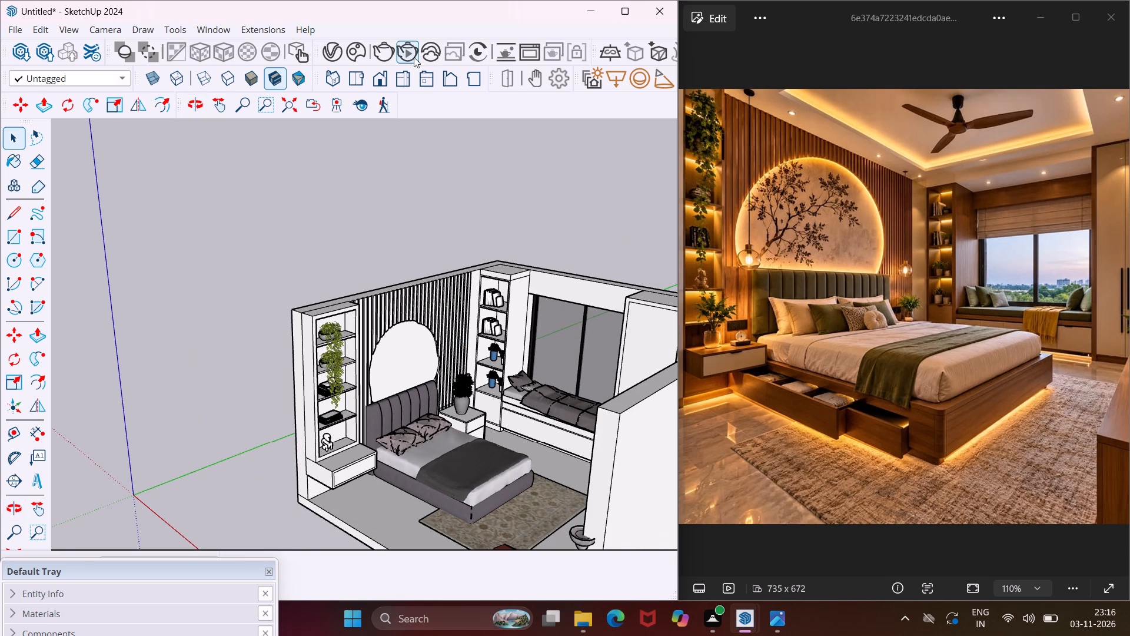
pyautogui.click(409, 54)
pyautogui.click(357, 50)
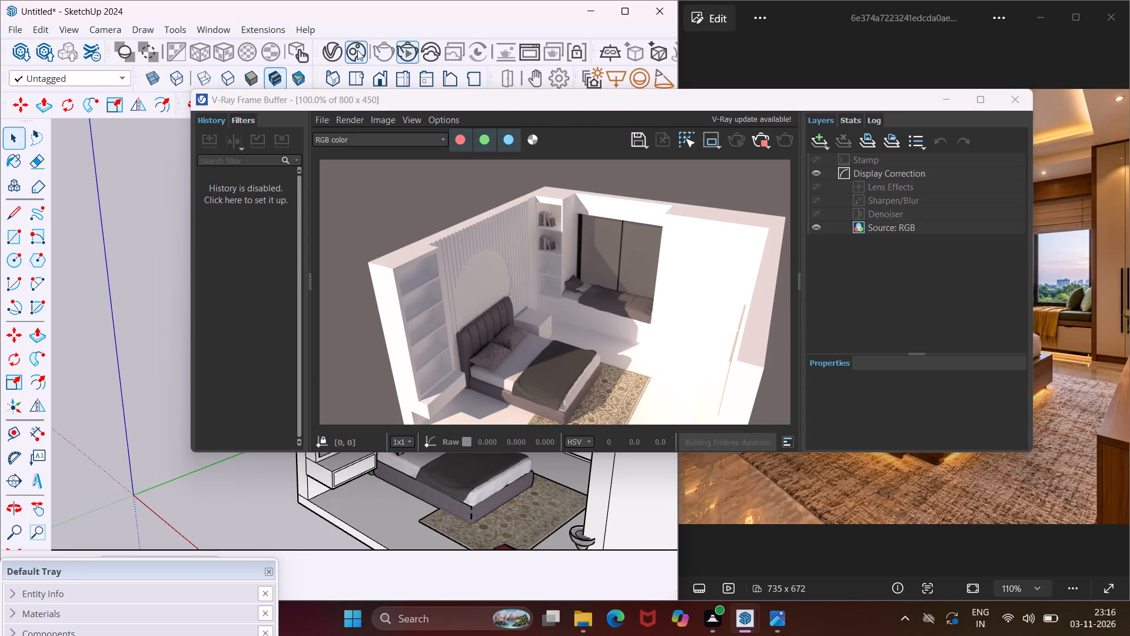
pyautogui.click(951, 99)
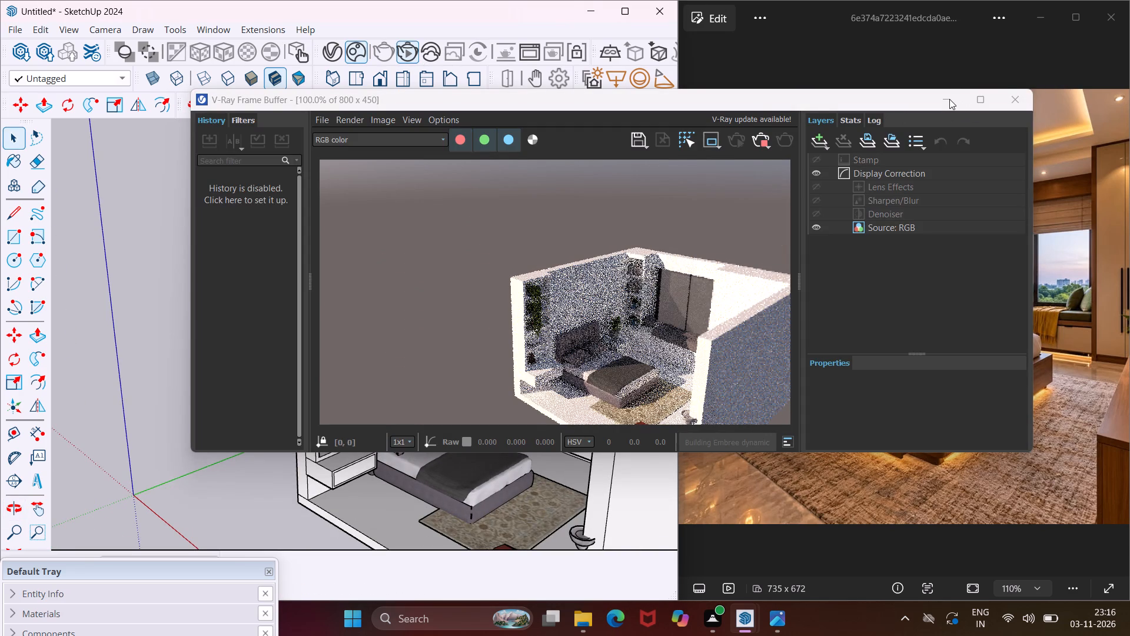
pyautogui.doubleClick(948, 99)
pyautogui.doubleClick(948, 99)
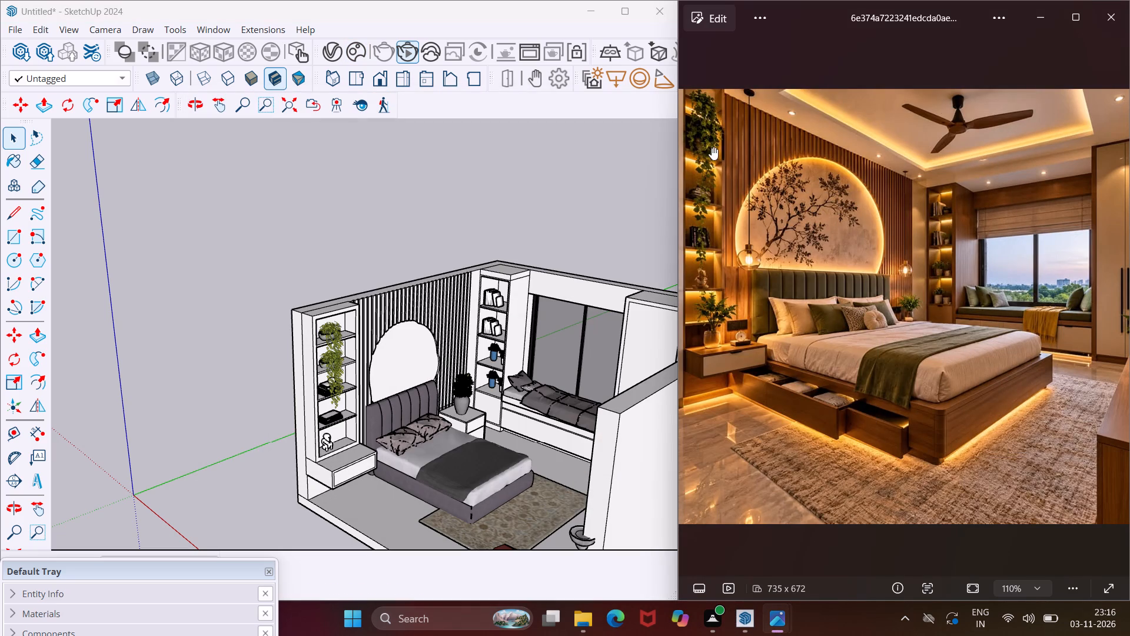
# Browse the downloaded Chaos Cosmos models under Shrubs & bushes, Sculptures and Other accessories for bedroom decor.
pyautogui.click(356, 51)
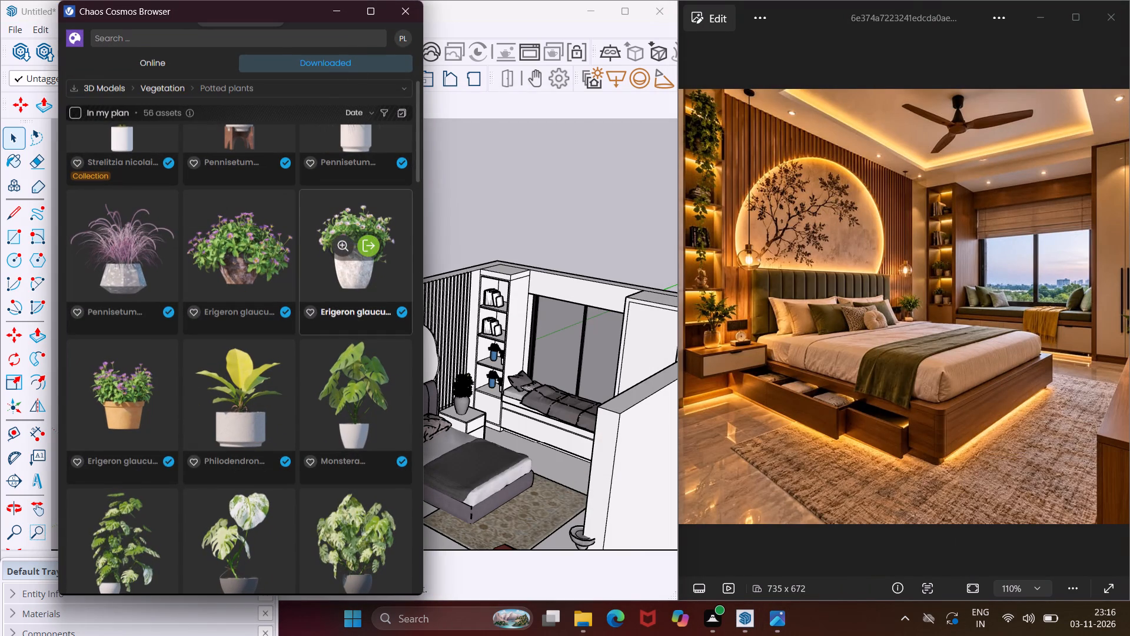
pyautogui.click(256, 95)
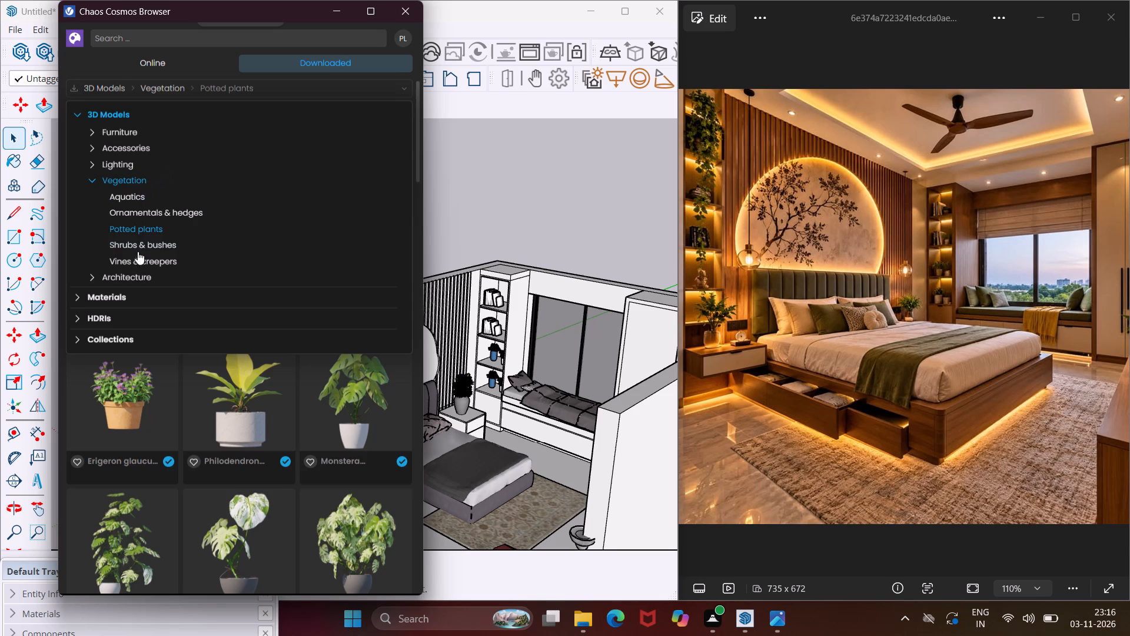
pyautogui.click(139, 244)
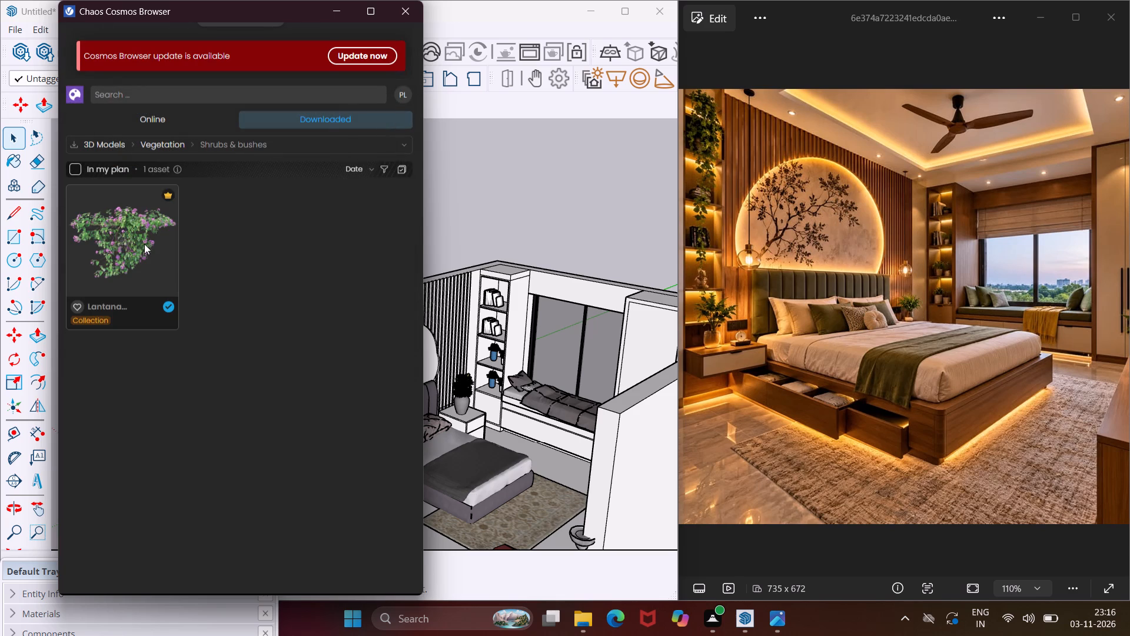
pyautogui.click(181, 91)
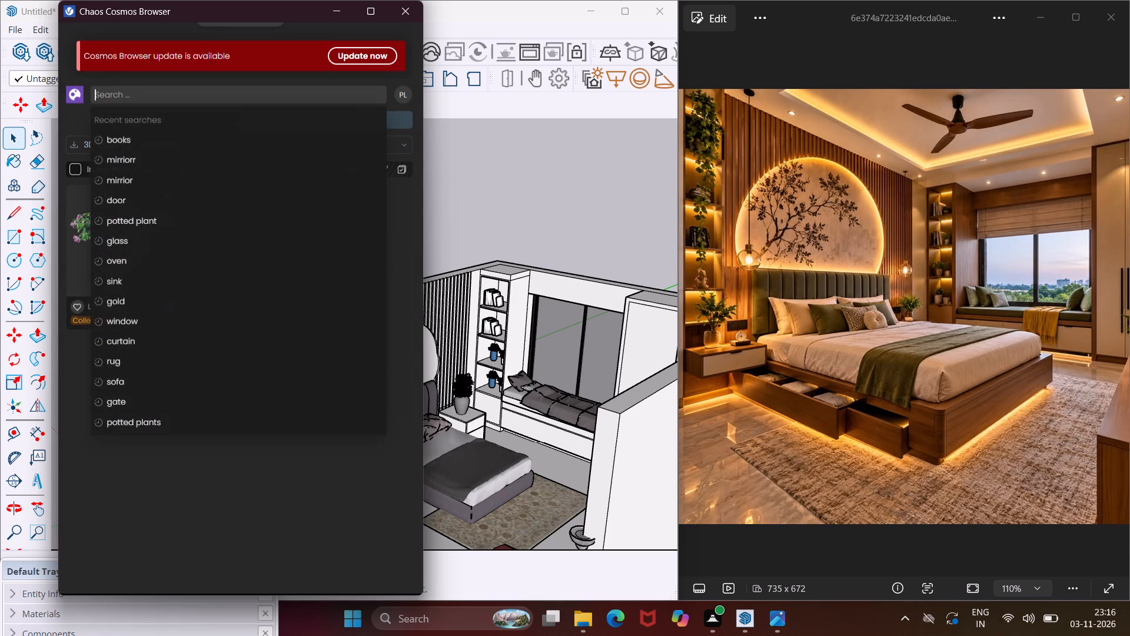
pyautogui.click(151, 92)
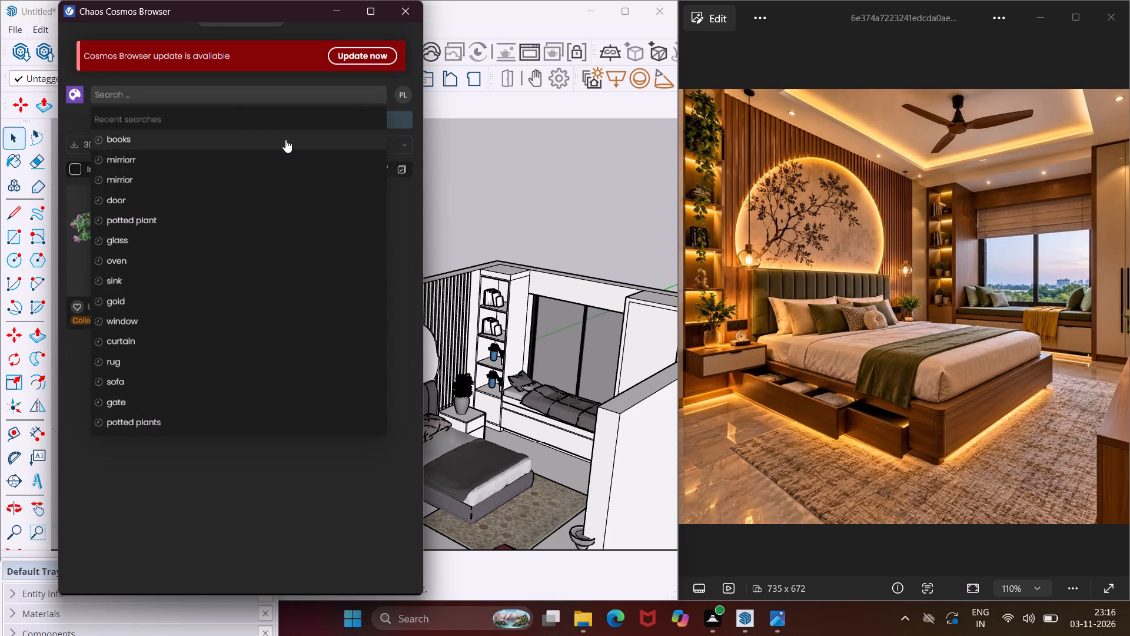
pyautogui.click(406, 143)
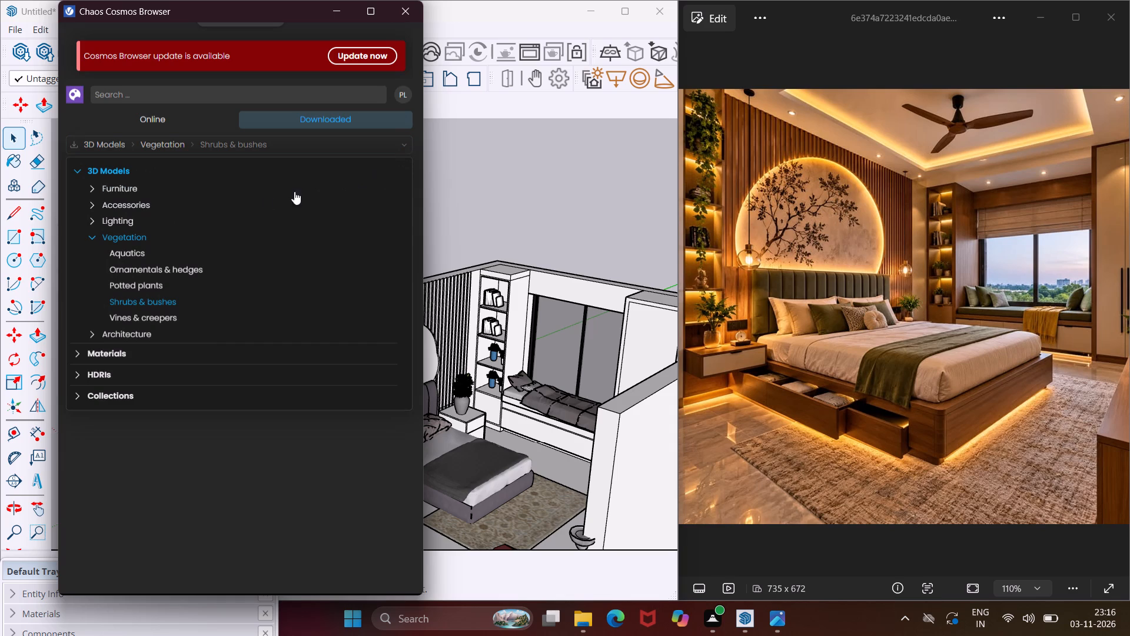
pyautogui.click(102, 204)
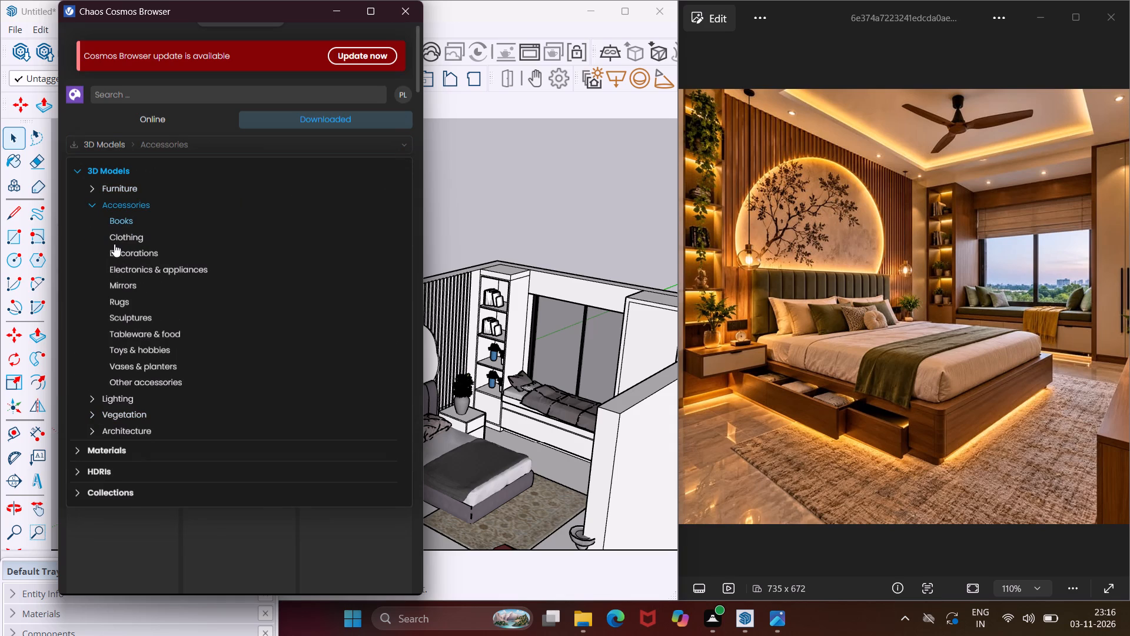
pyautogui.click(154, 322)
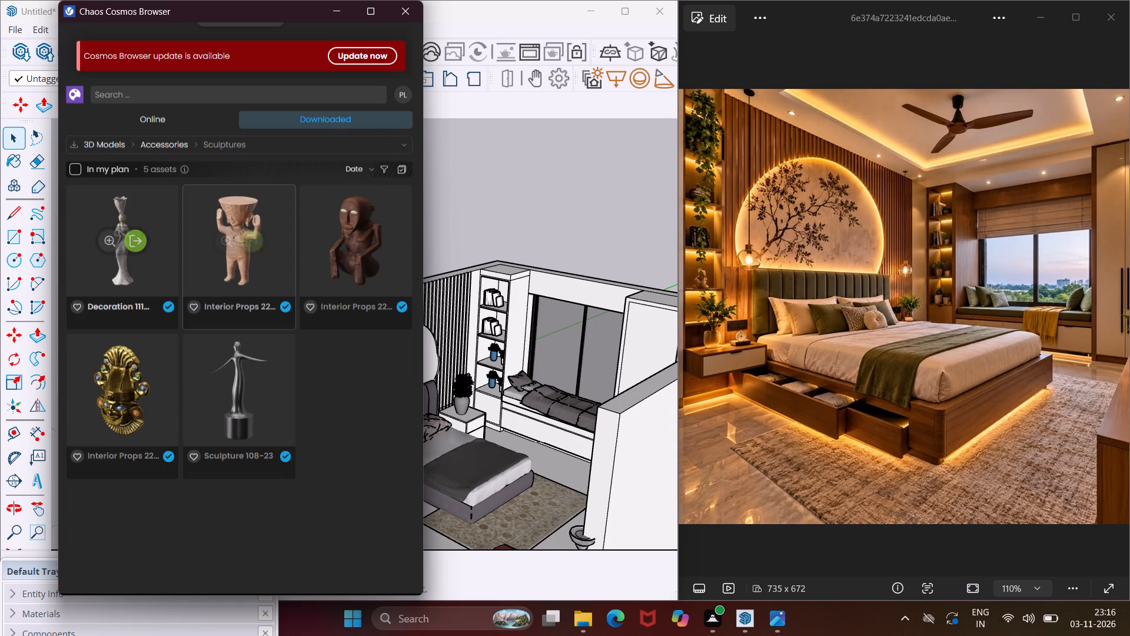
pyautogui.click(303, 155)
pyautogui.click(302, 148)
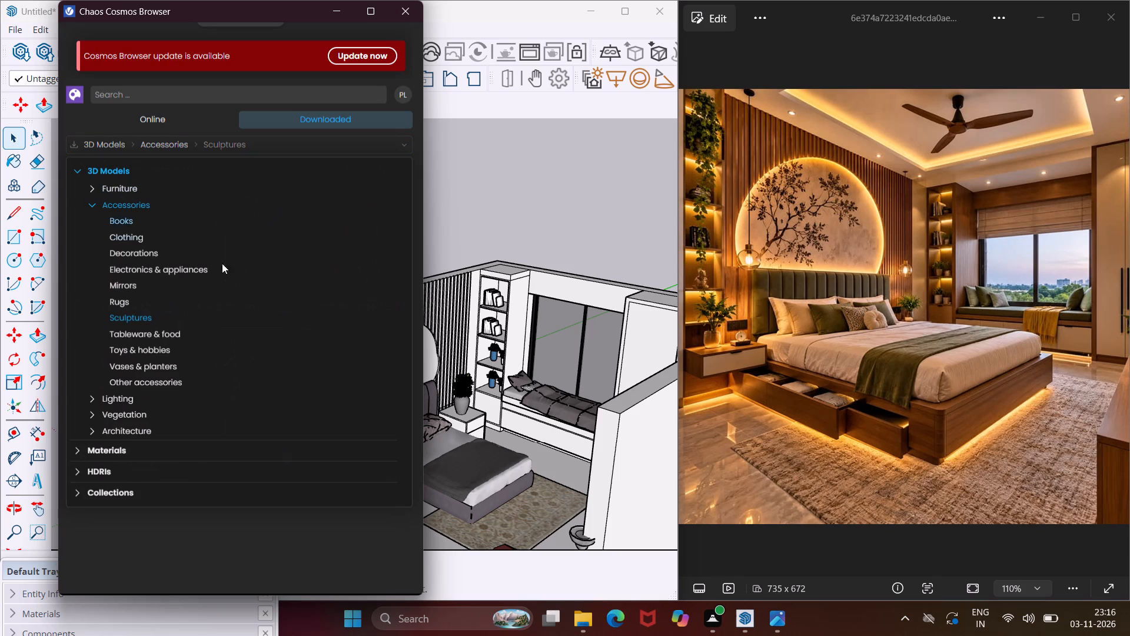
pyautogui.click(167, 382)
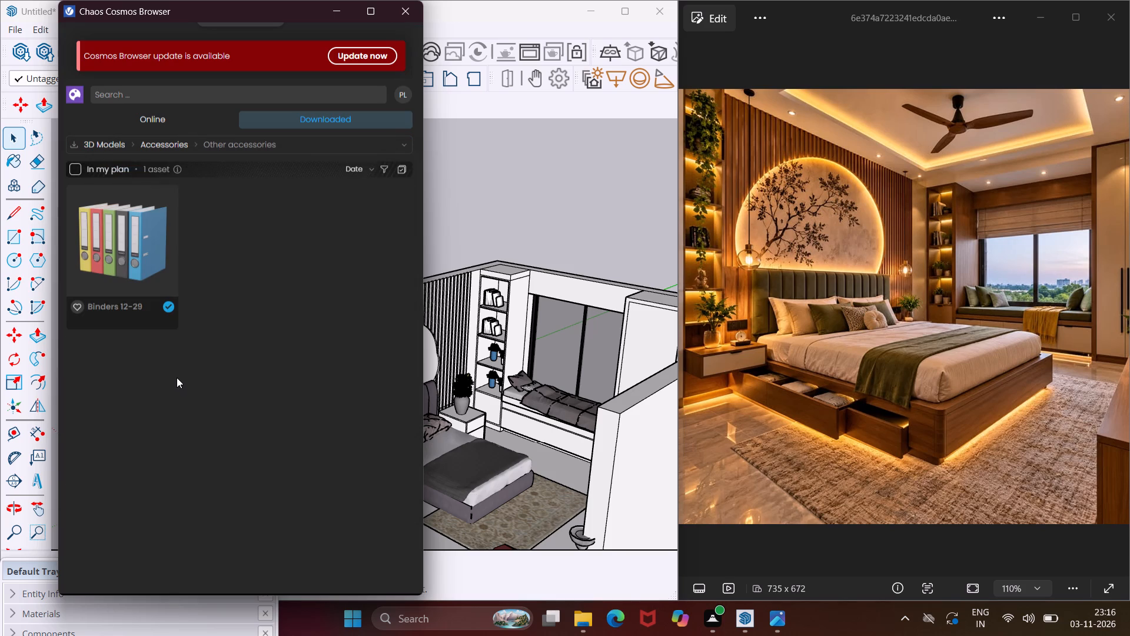
# Import the vased Plant 260 021 from the downloaded Vases & planters category in Chaos Cosmos.
pyautogui.click(290, 144)
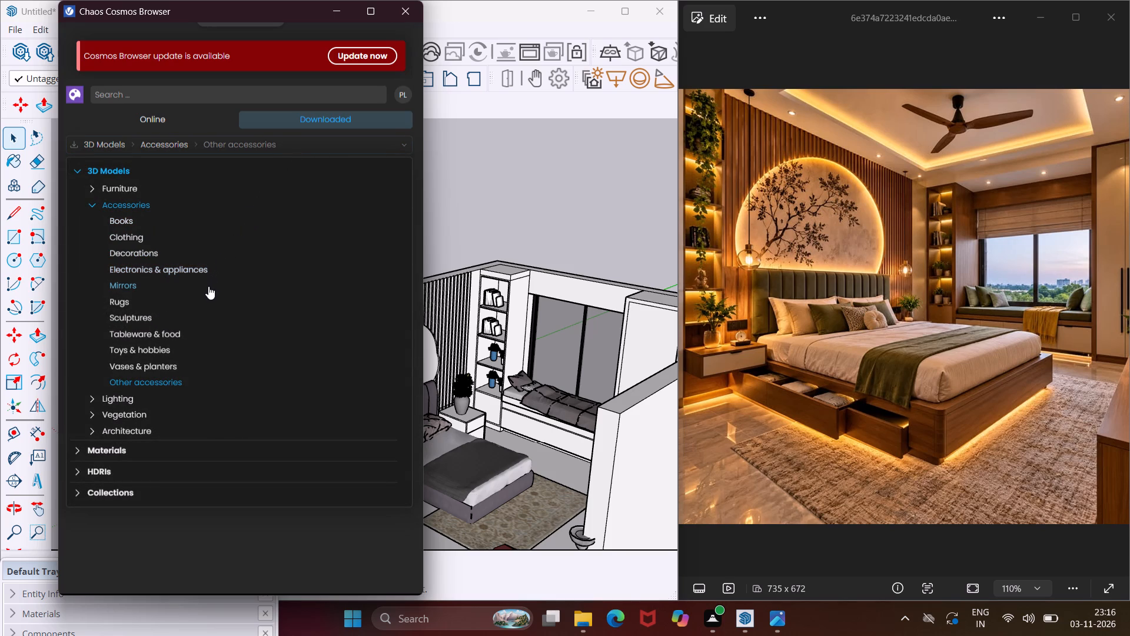
pyautogui.click(192, 360)
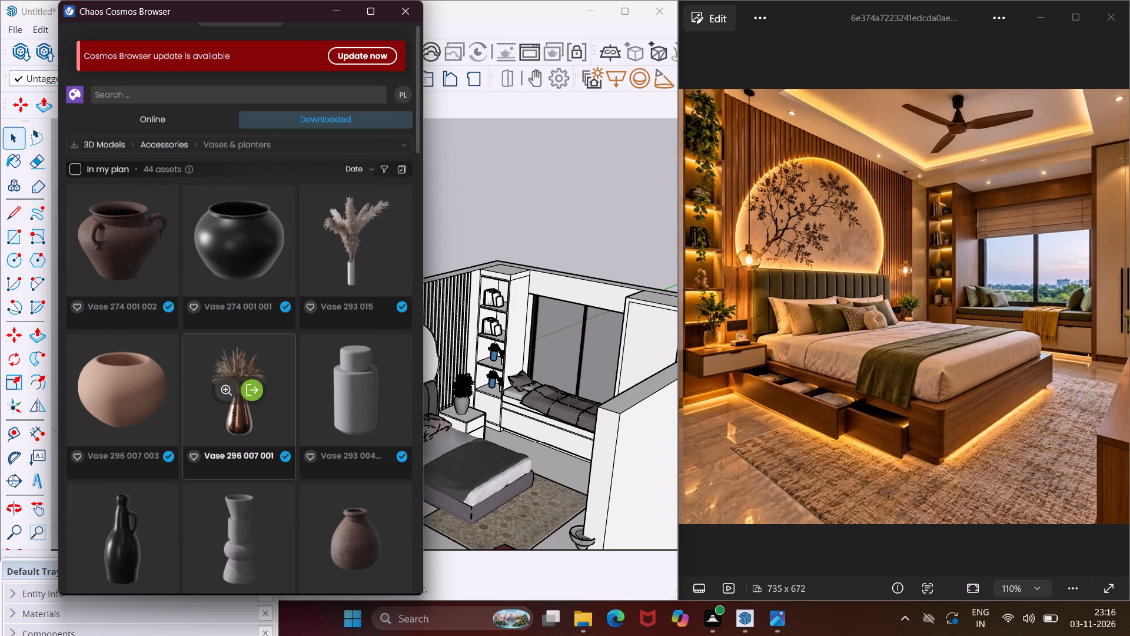
pyautogui.scroll(-2, 243, 358)
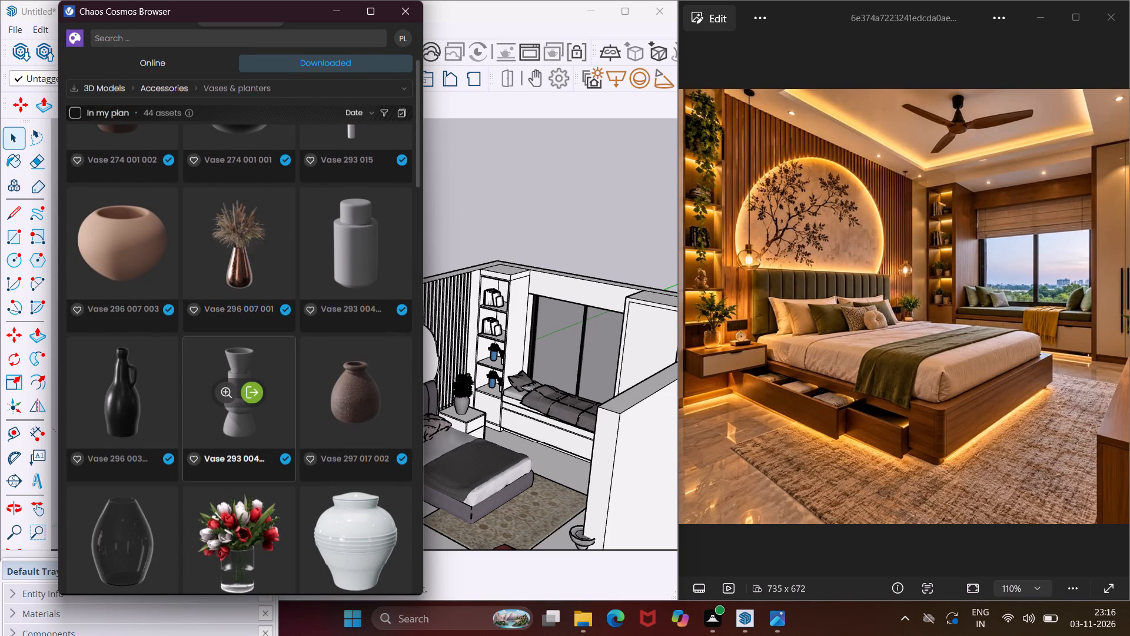
pyautogui.scroll(-7, 257, 351)
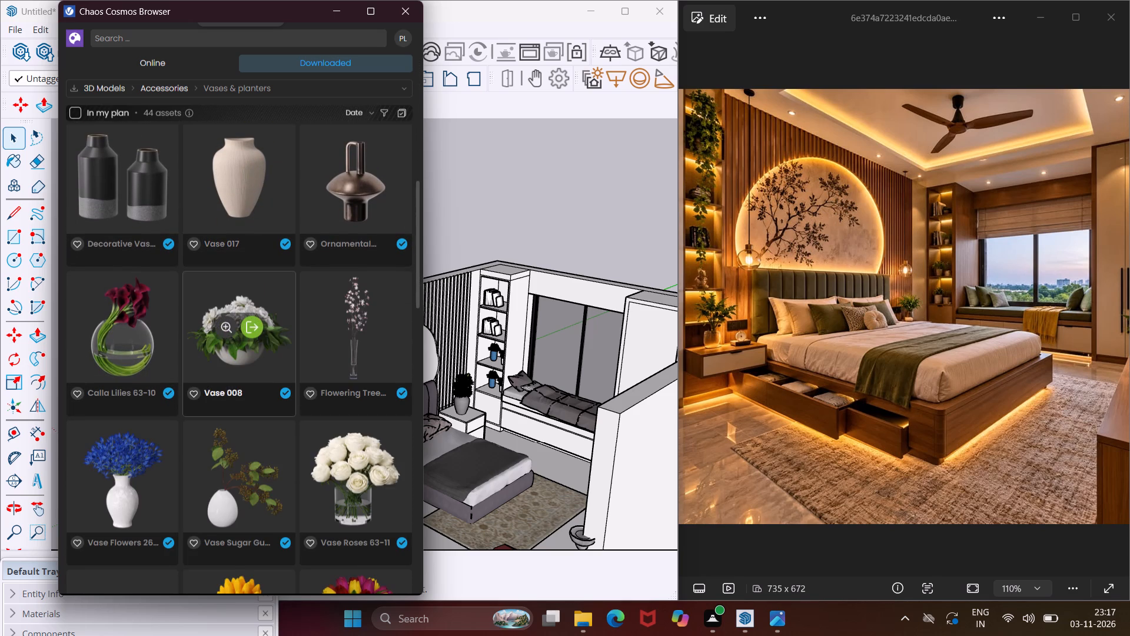
pyautogui.scroll(-3, 257, 351)
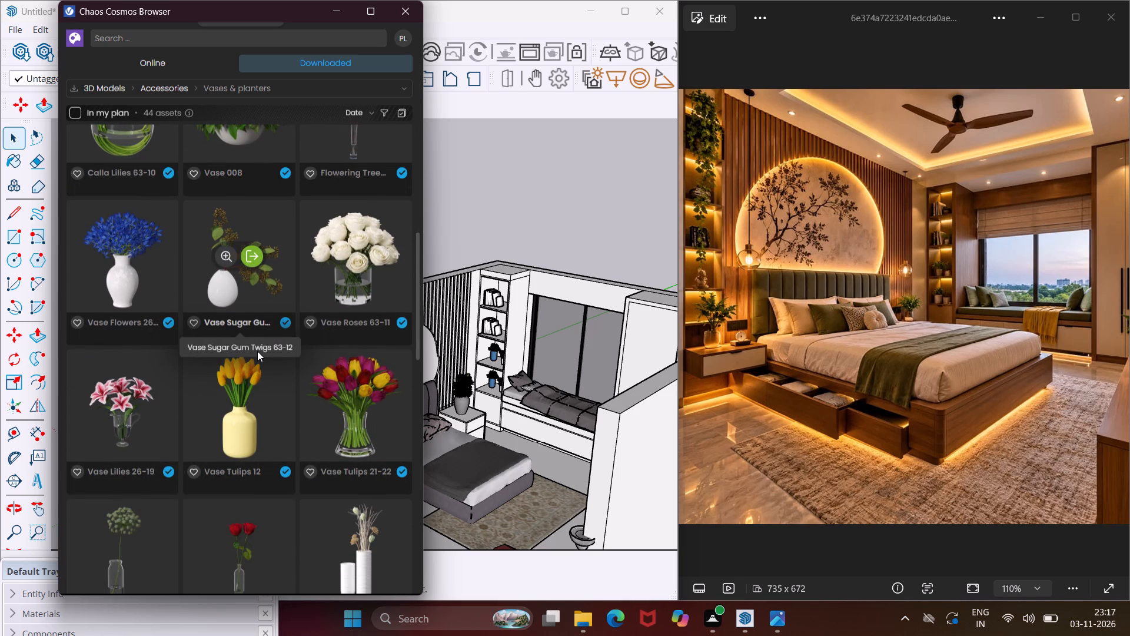
pyautogui.scroll(-3, 257, 351)
pyautogui.scroll(-3, 255, 440)
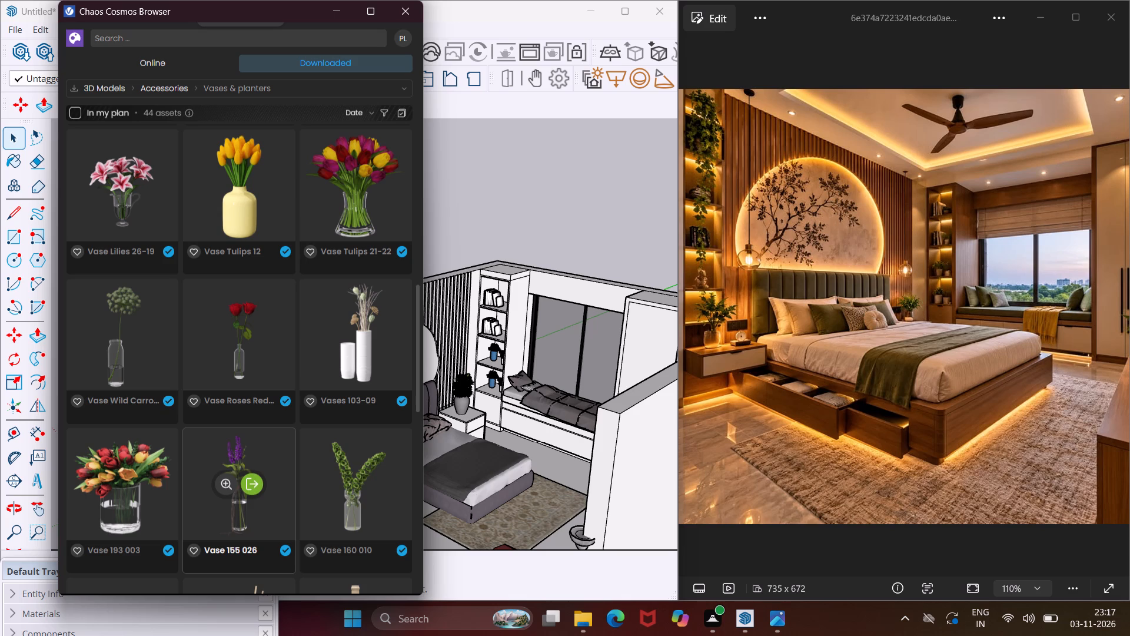
pyautogui.scroll(-4, 262, 438)
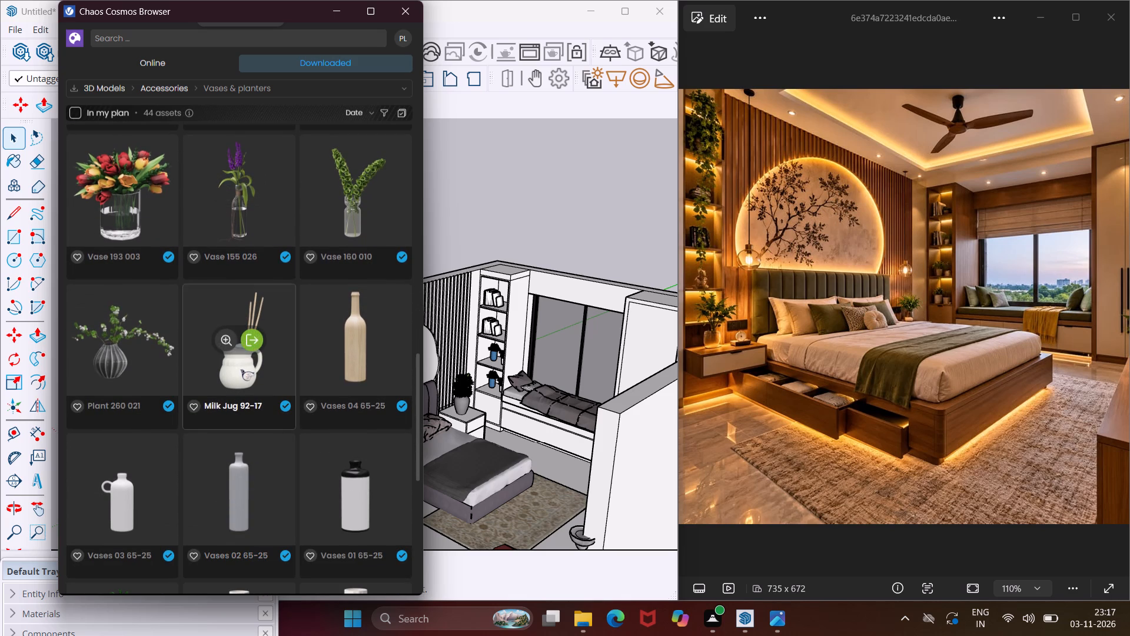
pyautogui.click(134, 340)
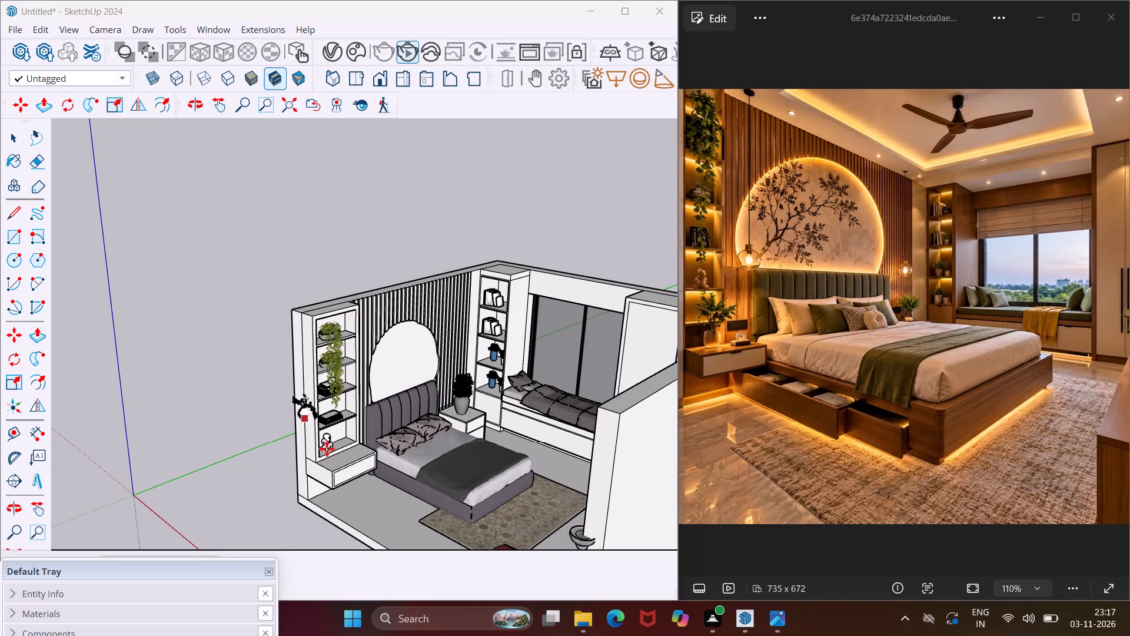
# Place one copy of the vased plant on top of the bedside drawer unit below the open shelves.
pyautogui.scroll(14, 343, 471)
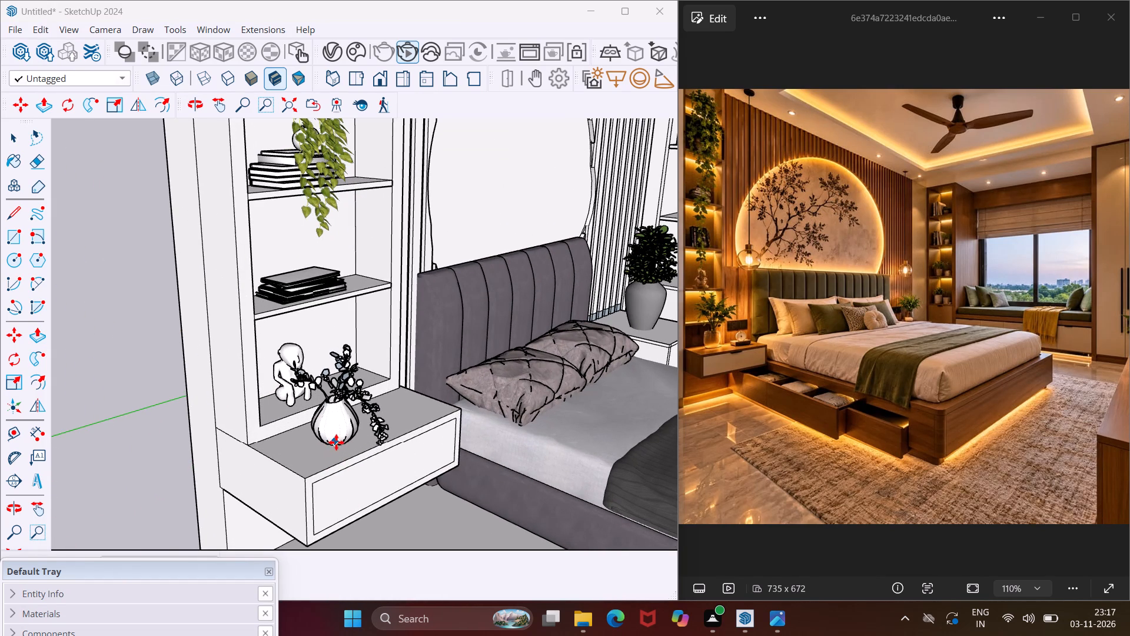
pyautogui.click(336, 442)
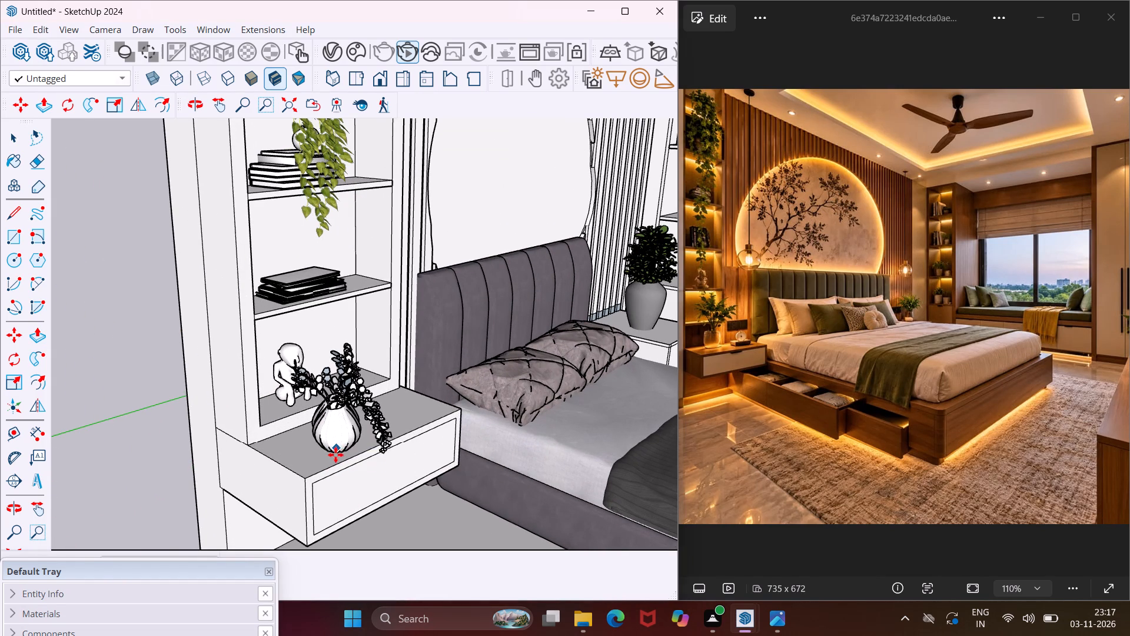
pyautogui.press('Escape')
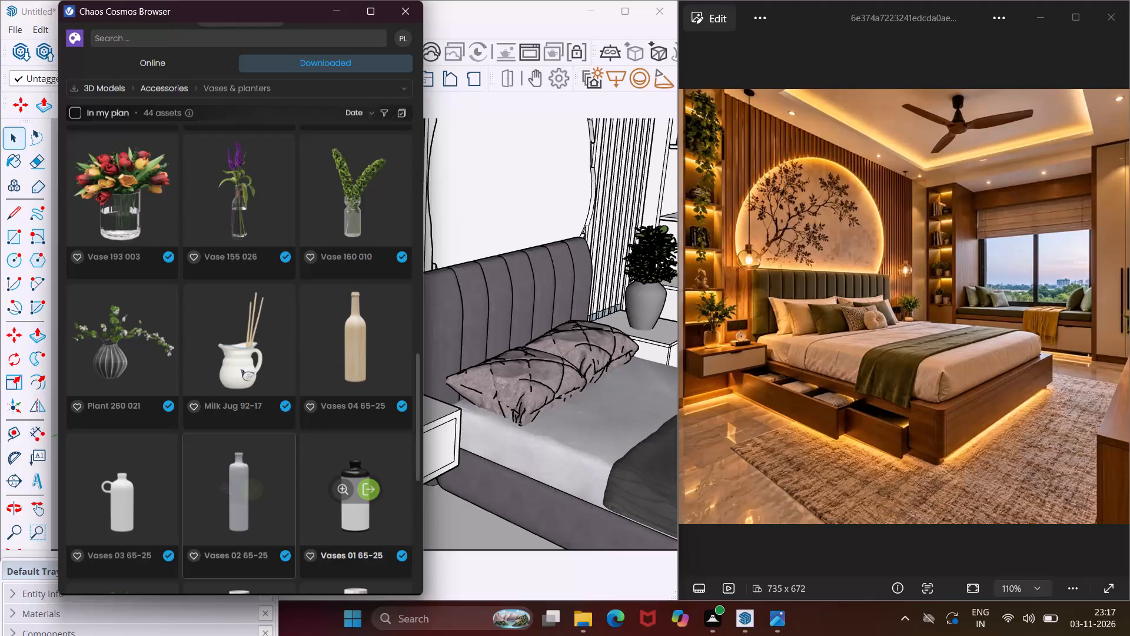
# Import the glass Pendant 16-40 from the Chaos Cosmos Lighting category and place one copy on the ground outside the room.
pyautogui.click(323, 87)
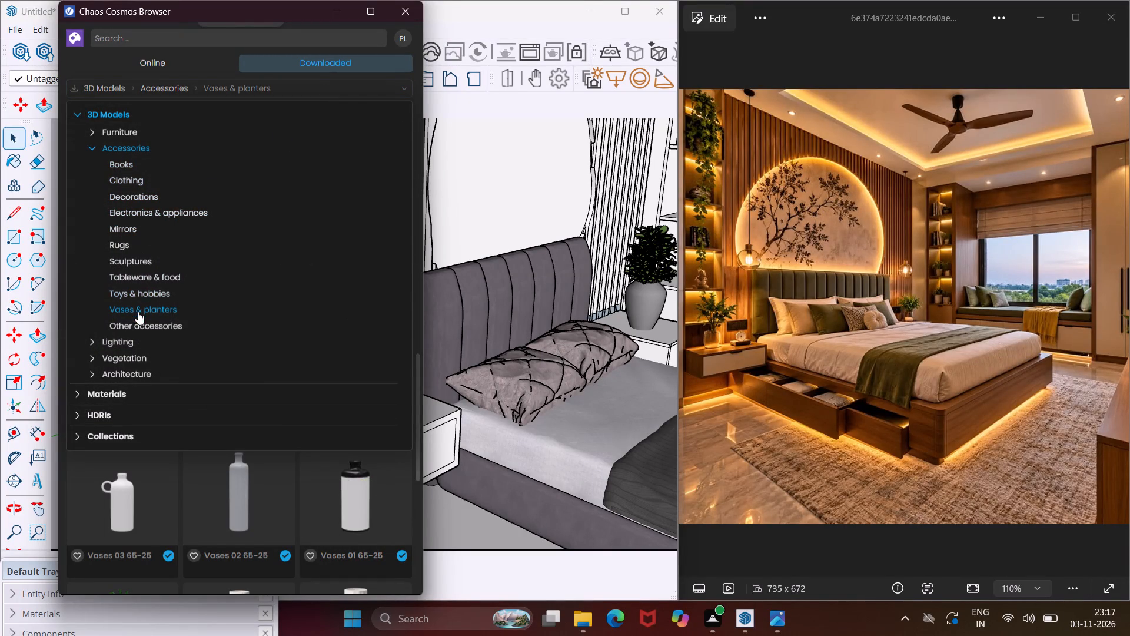
pyautogui.click(123, 337)
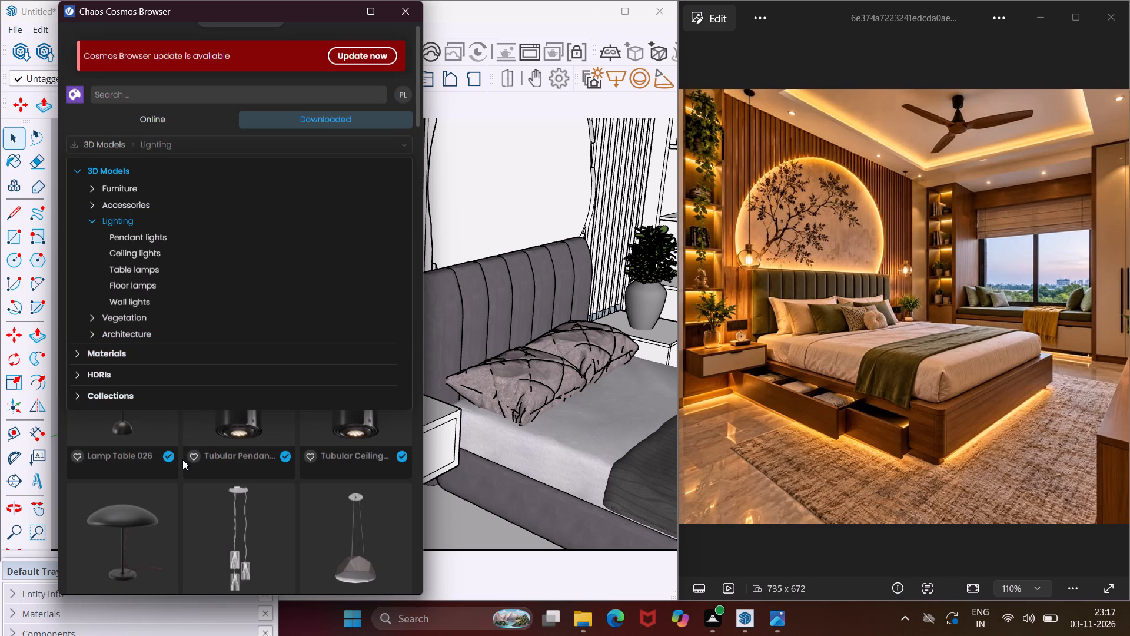
pyautogui.click(182, 461)
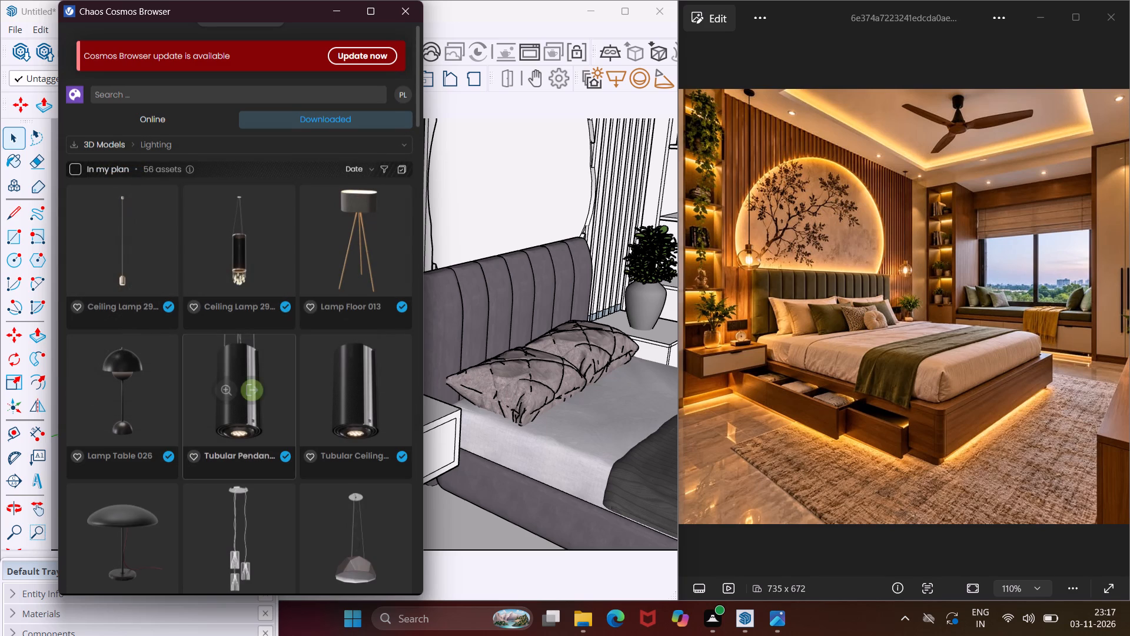
pyautogui.scroll(-6, 191, 426)
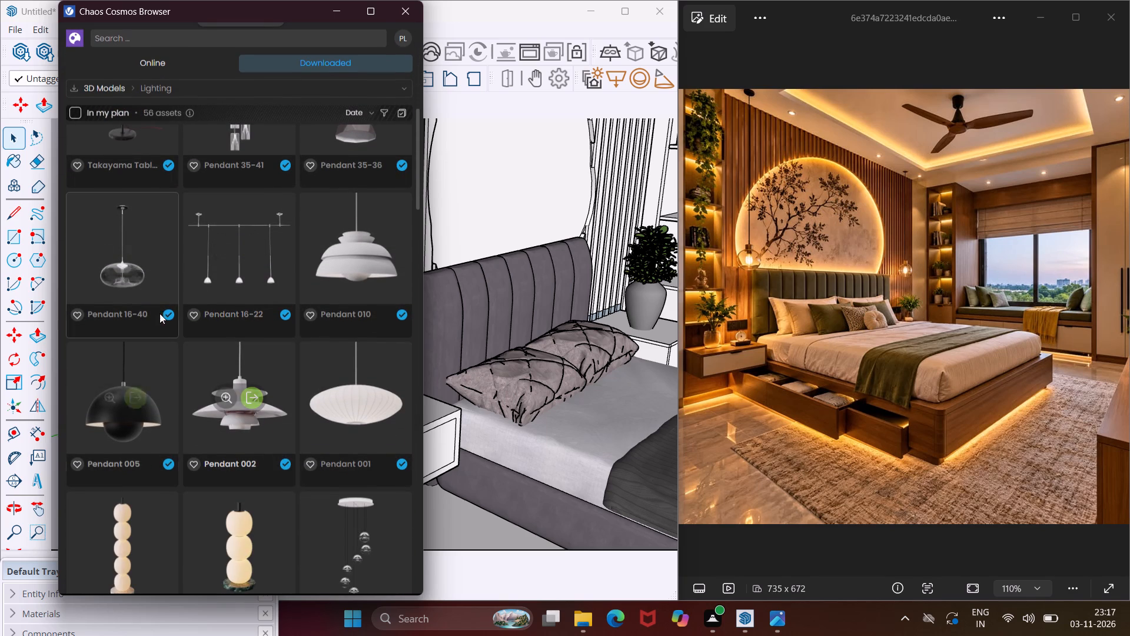
pyautogui.click(135, 249)
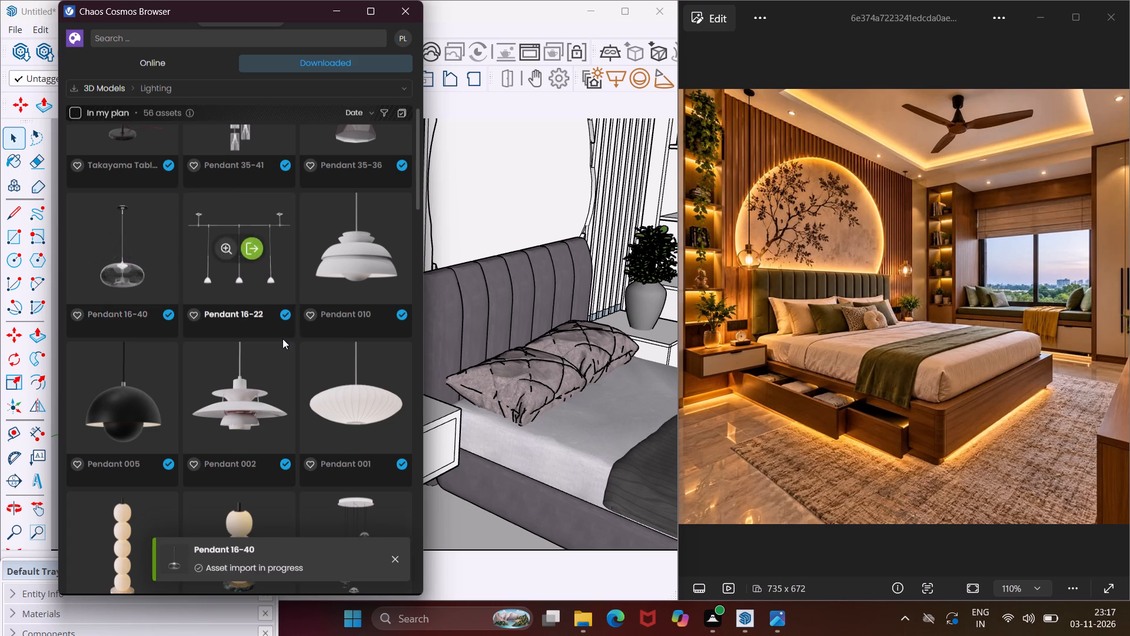
pyautogui.scroll(-14, 291, 351)
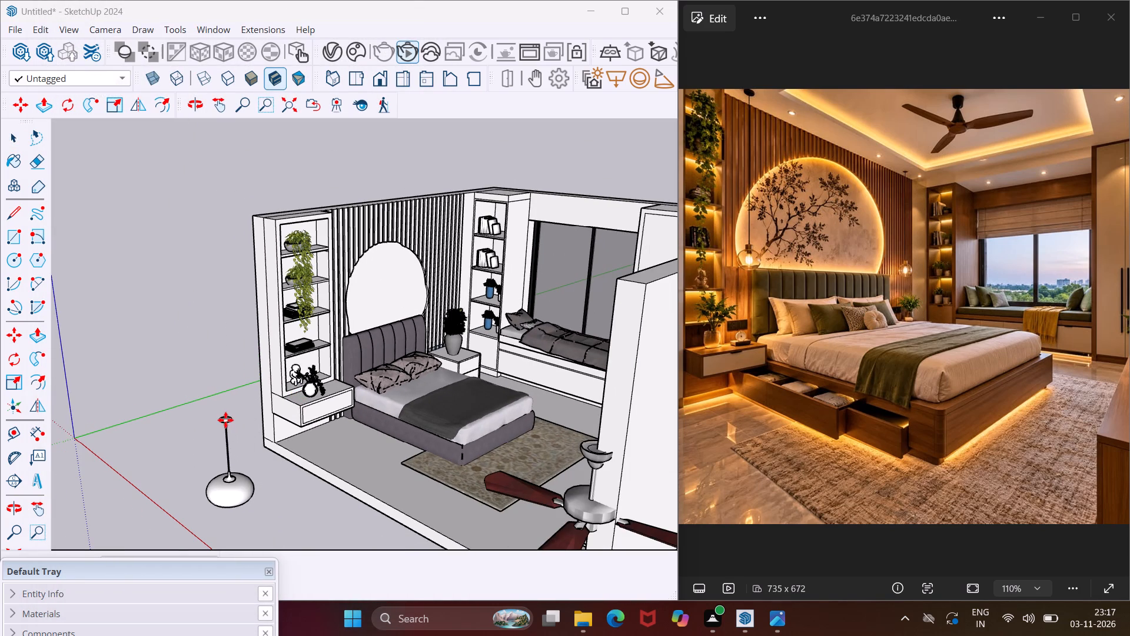
pyautogui.click(225, 420)
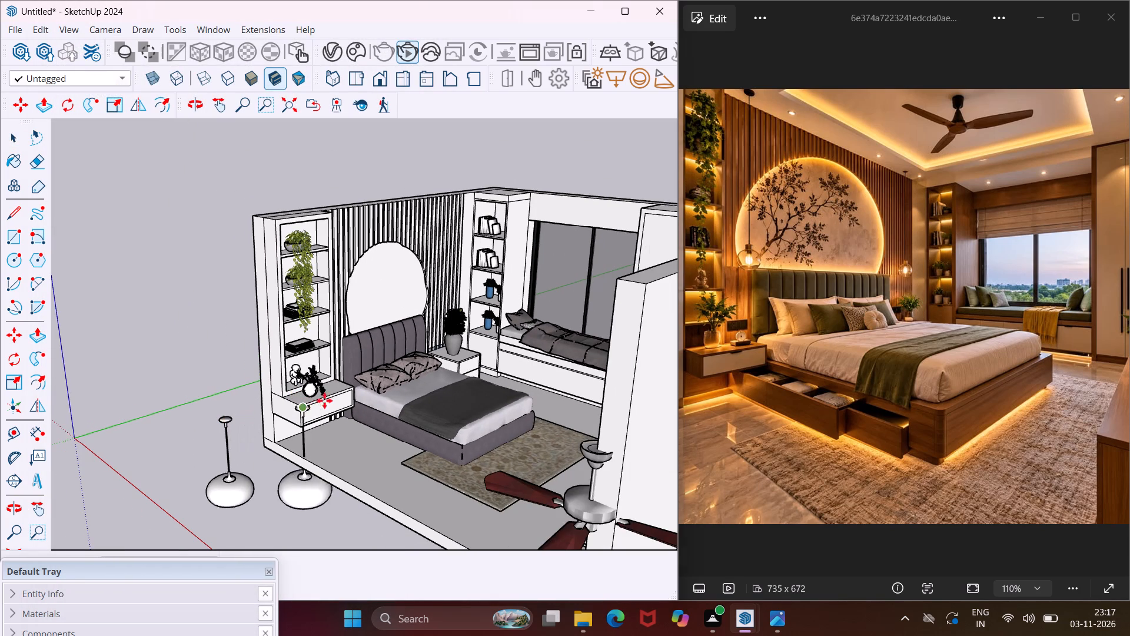
pyautogui.press('Escape')
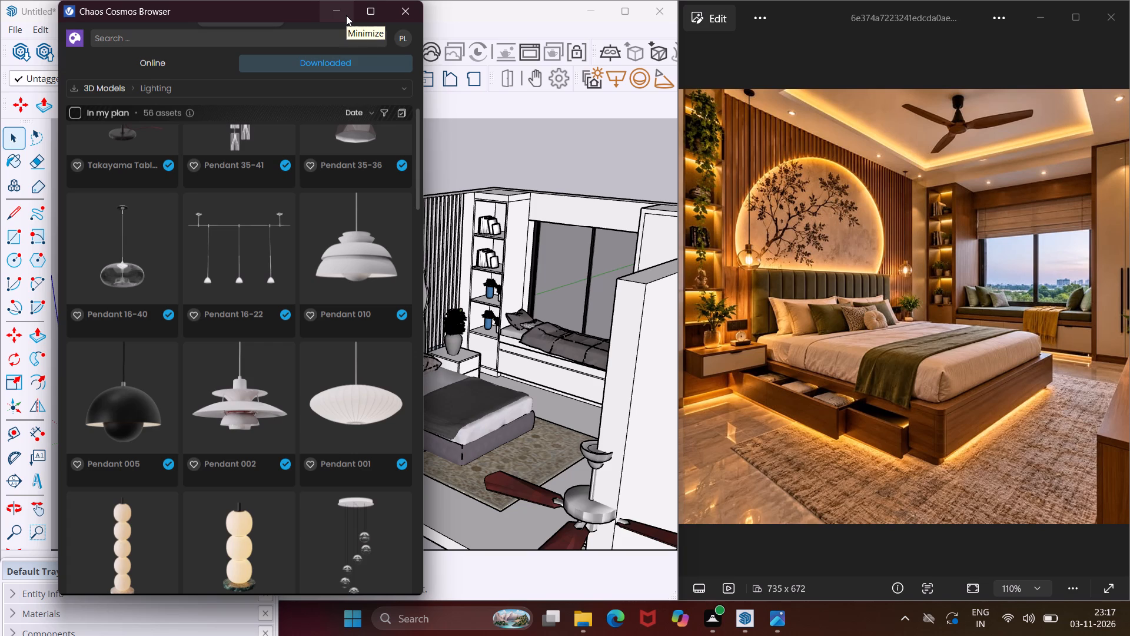
# Import the round Tlon Light 1950 from the Cosmos Ceiling lights category and place one copy outside the room beside the pendant.
pyautogui.click(330, 98)
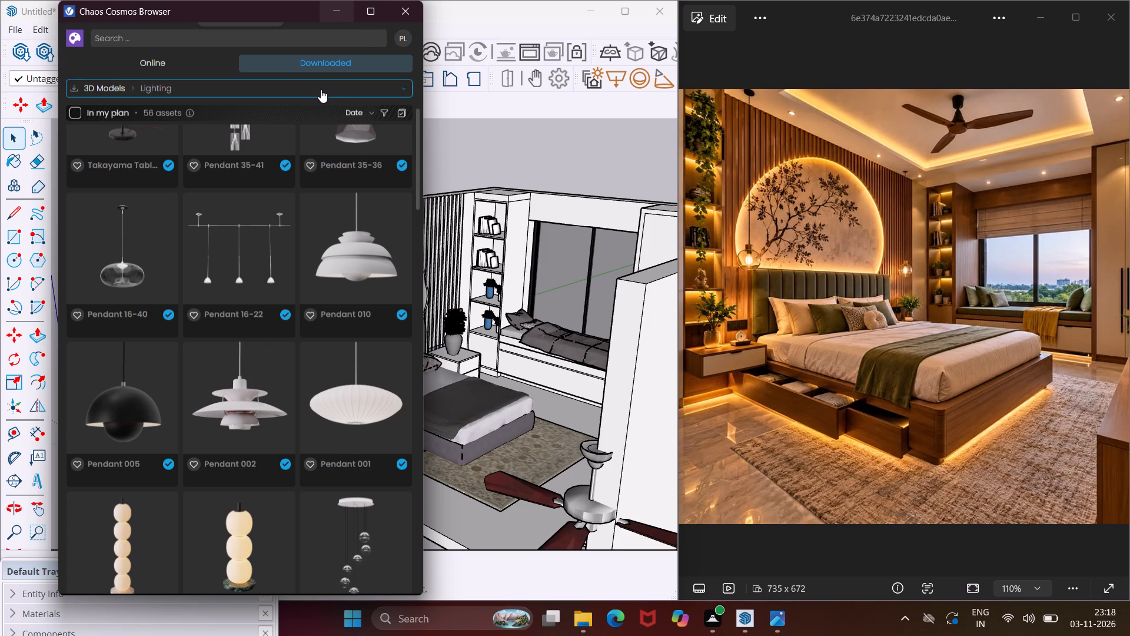
pyautogui.click(321, 90)
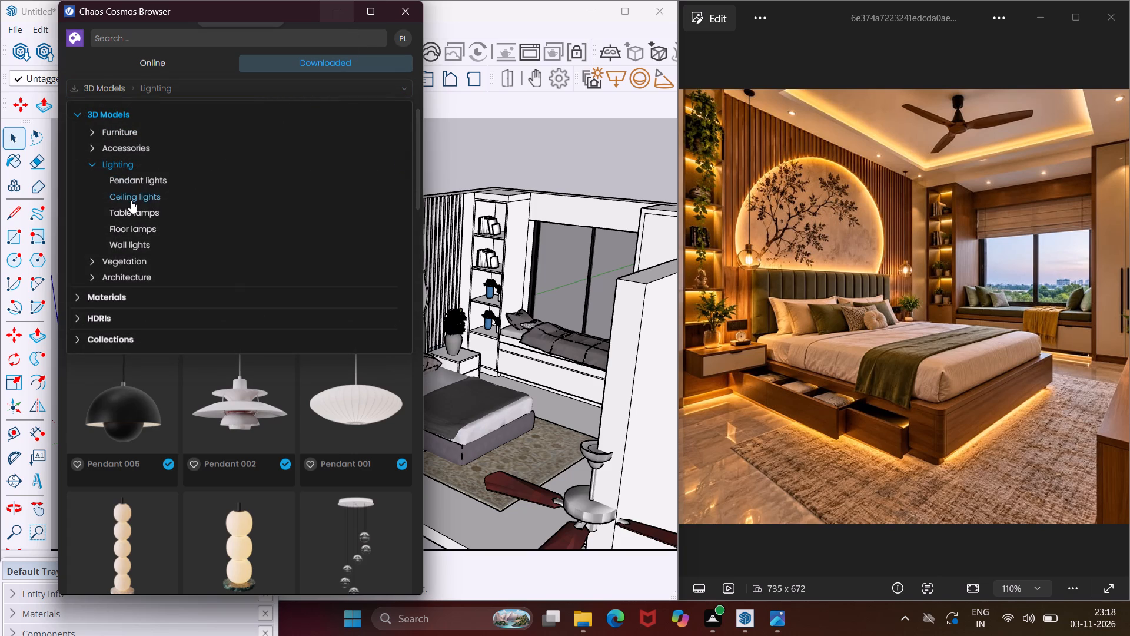
pyautogui.click(131, 200)
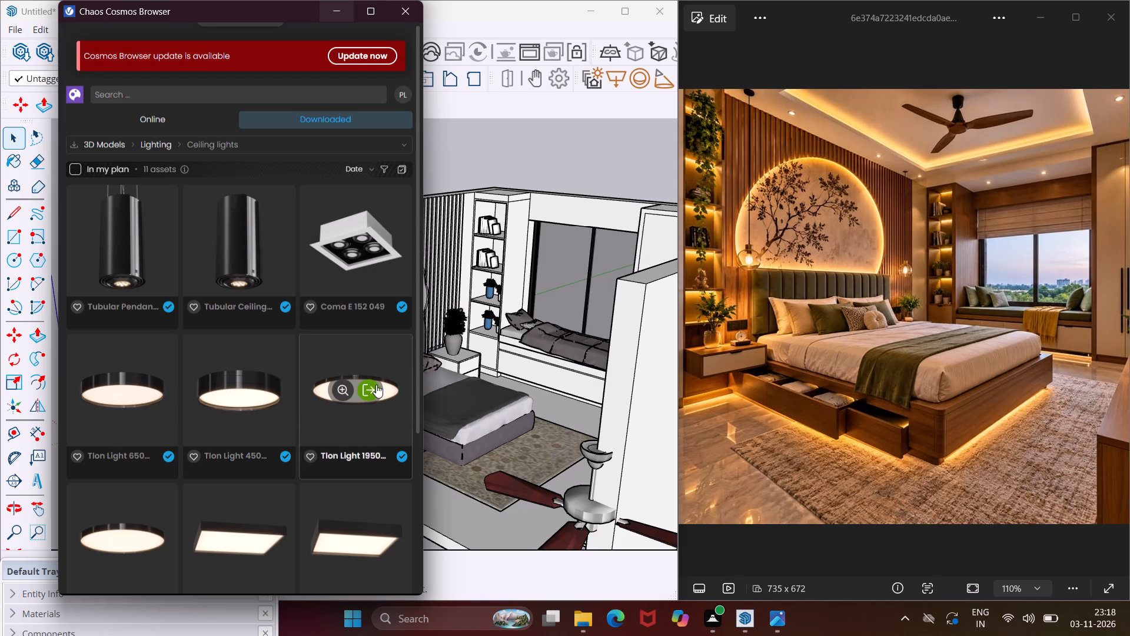
pyautogui.click(368, 385)
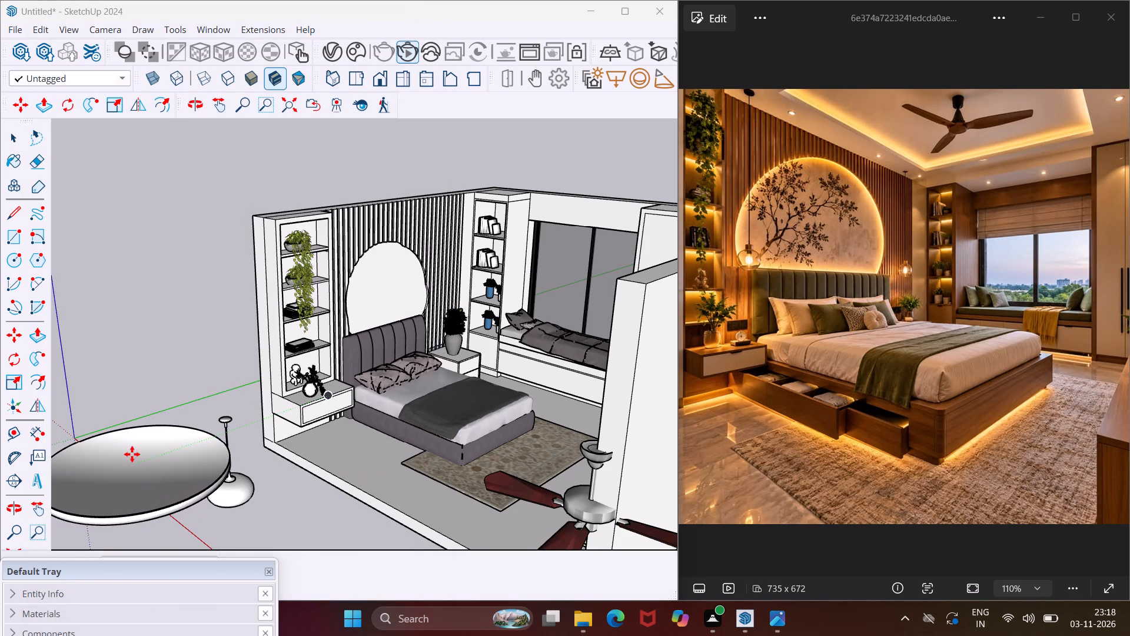
pyautogui.click(132, 454)
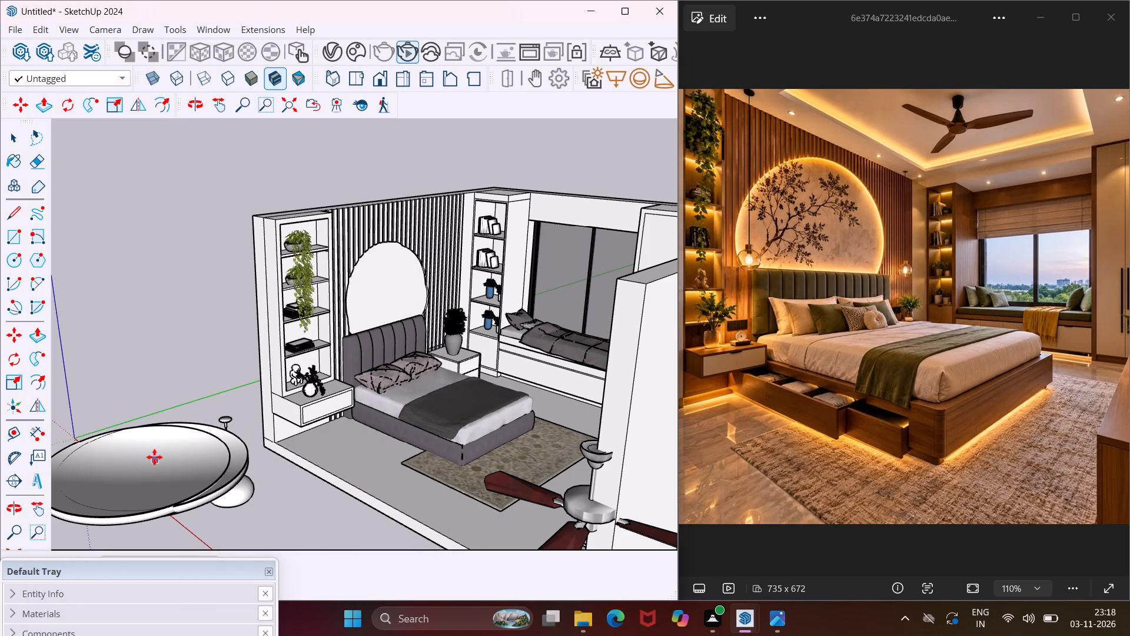
pyautogui.press('Escape')
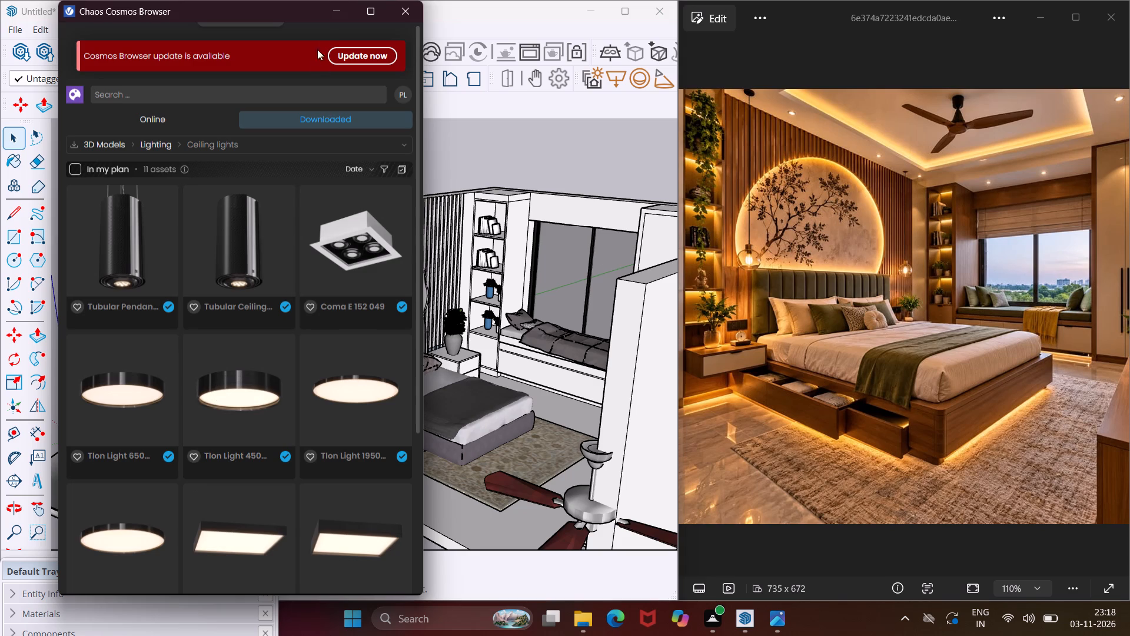
# Create a new Emissive material in the V-Ray Asset Editor.
pyautogui.click(332, 15)
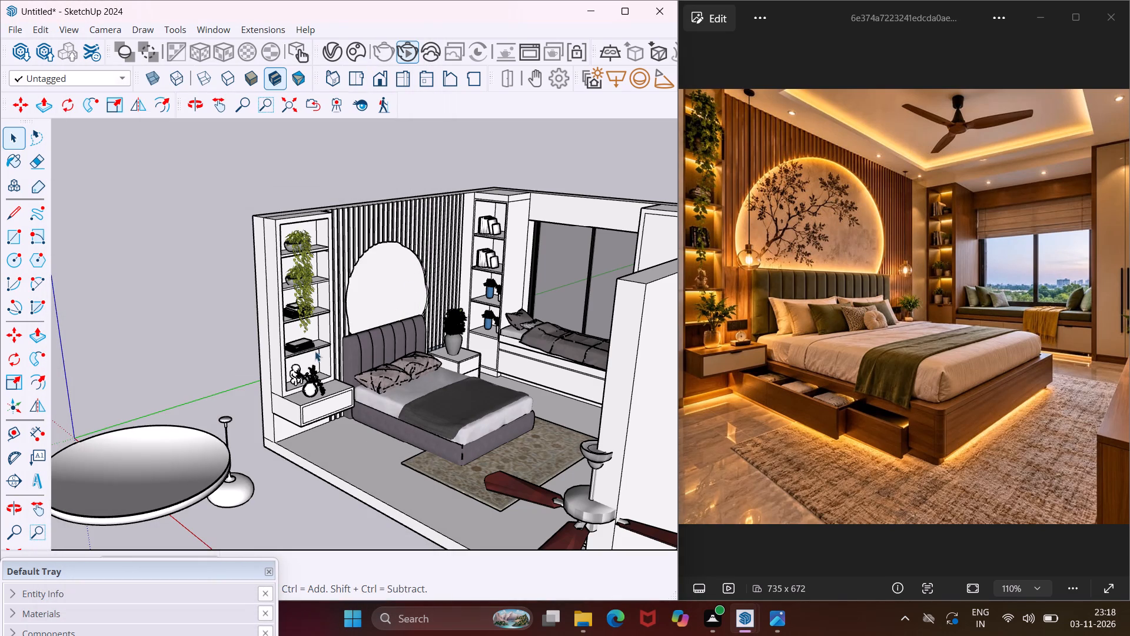
pyautogui.scroll(-4, 287, 352)
pyautogui.moveTo(305, 357); pyautogui.dragTo(405, 383, button='middle')
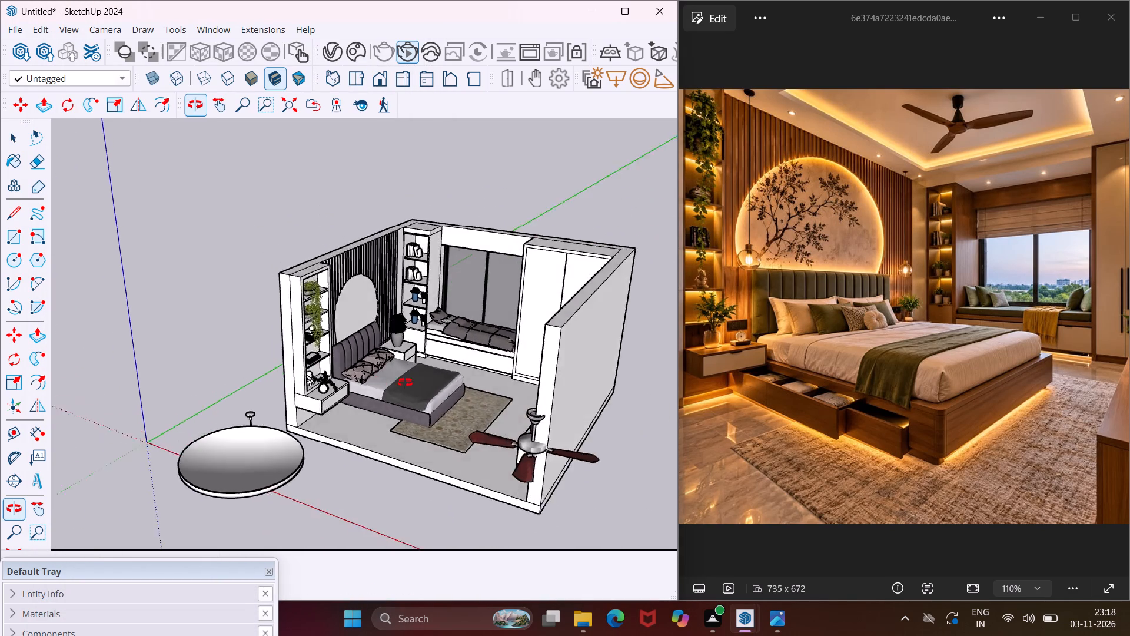
pyautogui.moveTo(405, 383); pyautogui.dragTo(520, 382, button='middle')
pyautogui.scroll(3, 601, 273)
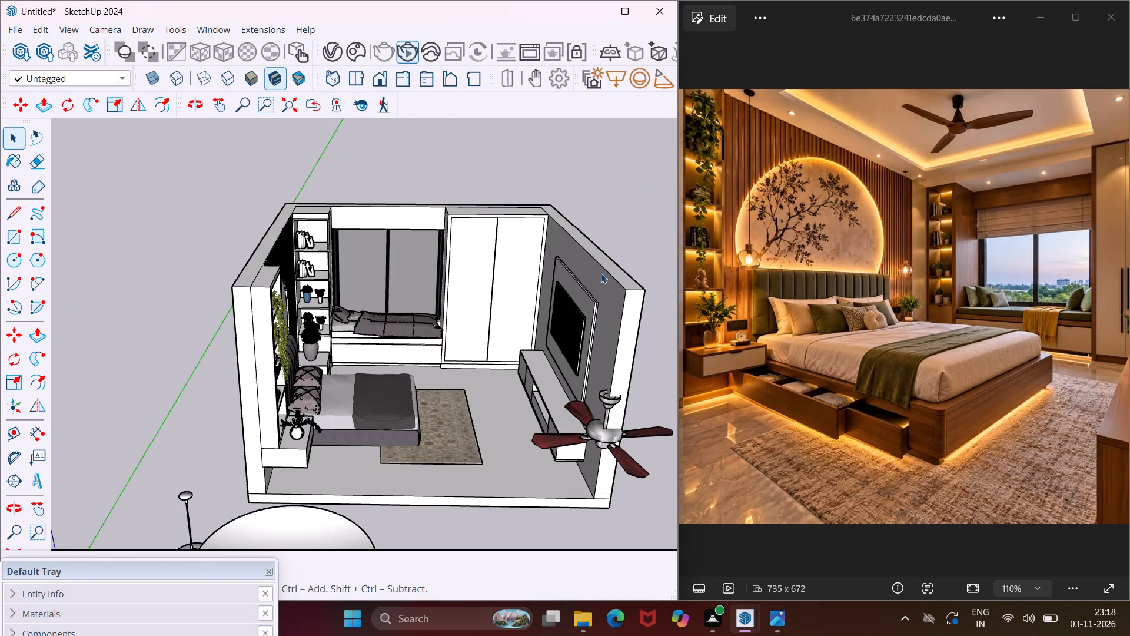
pyautogui.moveTo(603, 273); pyautogui.dragTo(564, 257, button='middle')
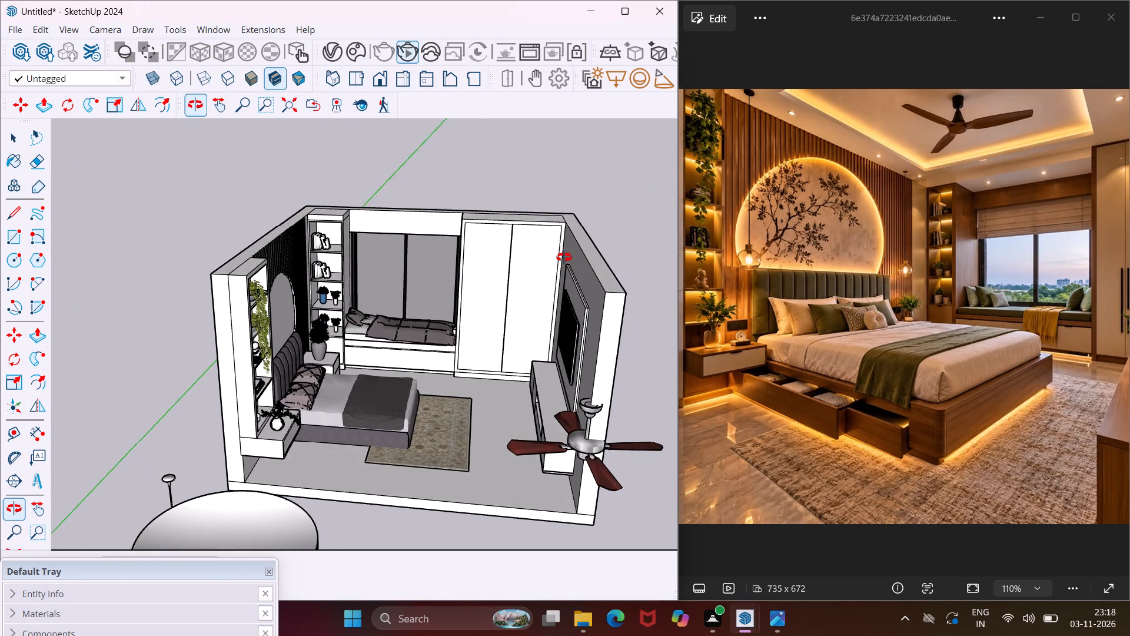
pyautogui.moveTo(564, 257); pyautogui.dragTo(564, 253, button='middle')
pyautogui.scroll(1, 564, 253)
pyautogui.click(339, 61)
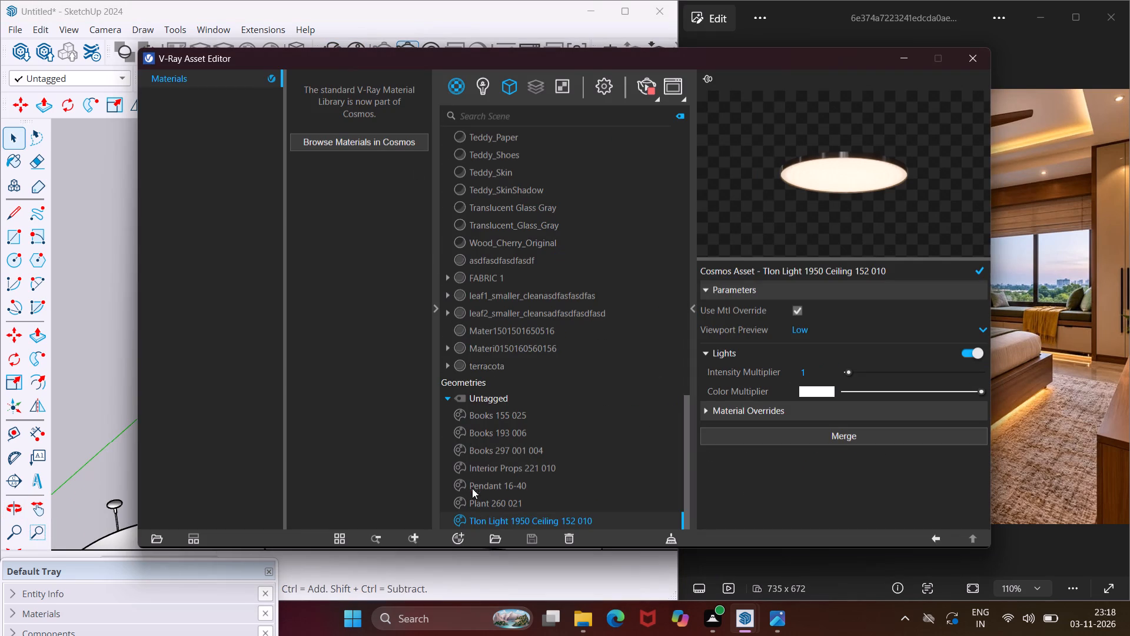
pyautogui.click(458, 537)
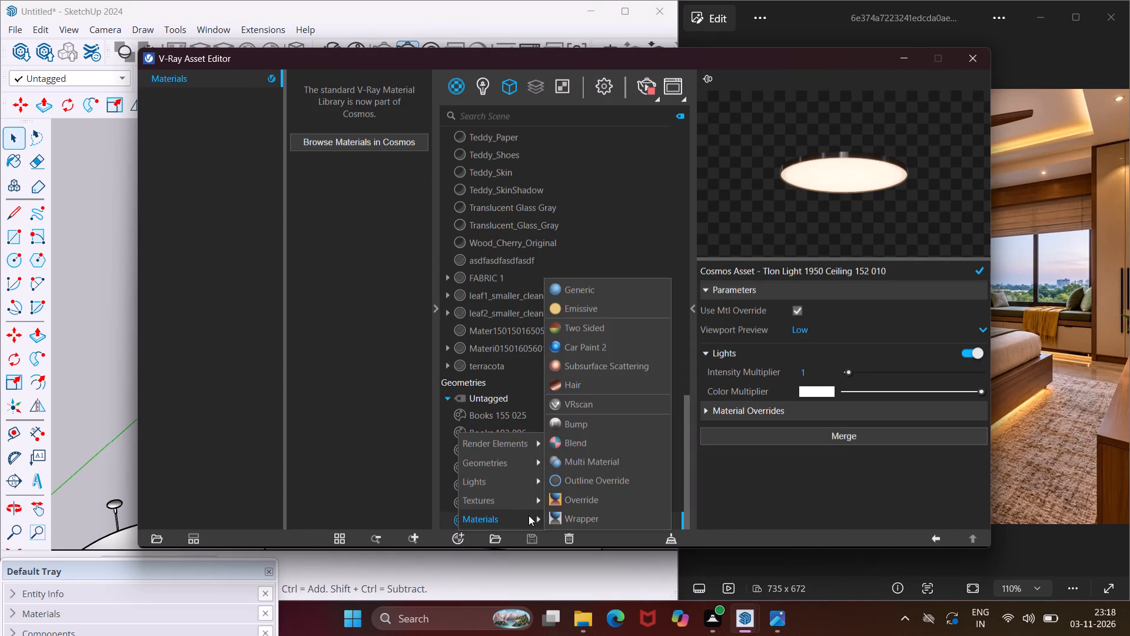
pyautogui.click(584, 311)
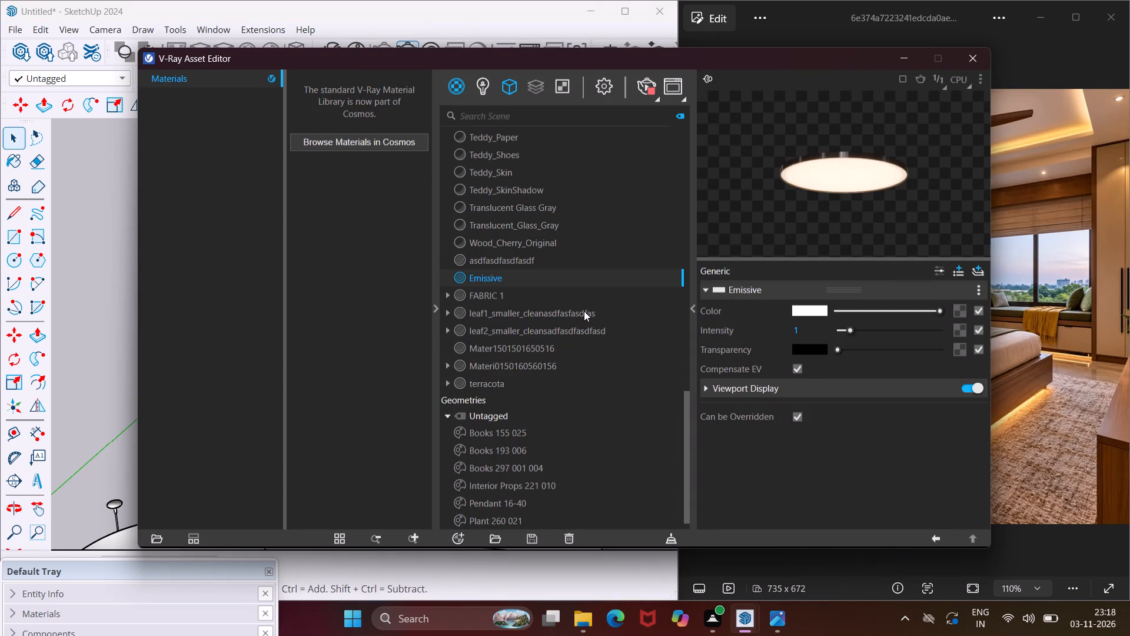
# Set the Emissive material's color to pale yellow-green (R 0.775, G 0.796, B 0.593) and its intensity to 2.2.
pyautogui.click(816, 307)
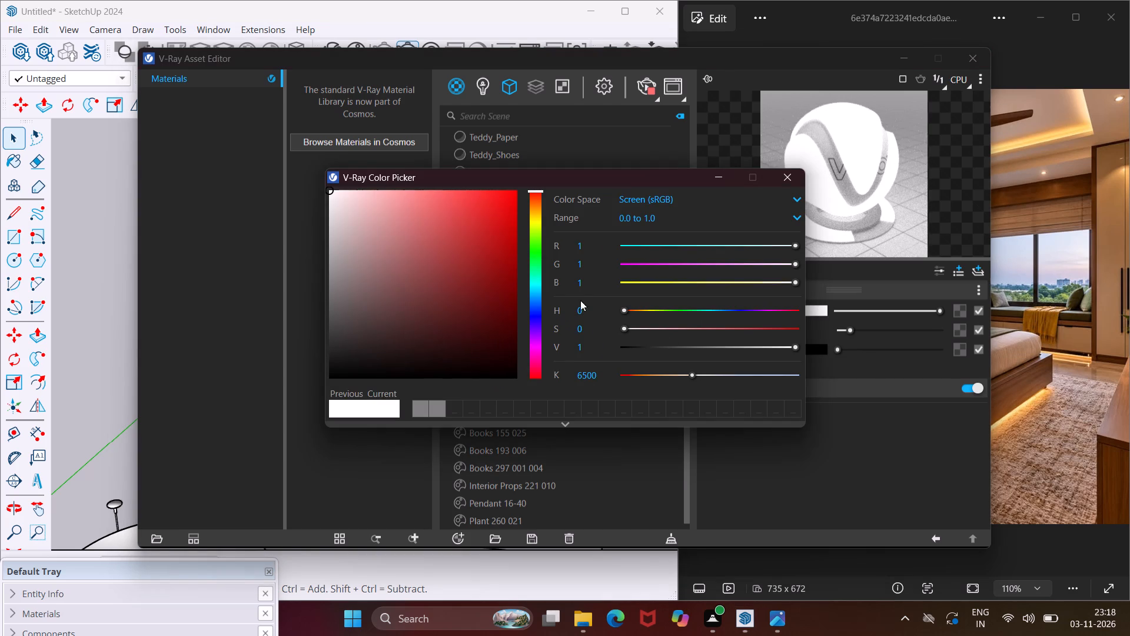
pyautogui.click(537, 225)
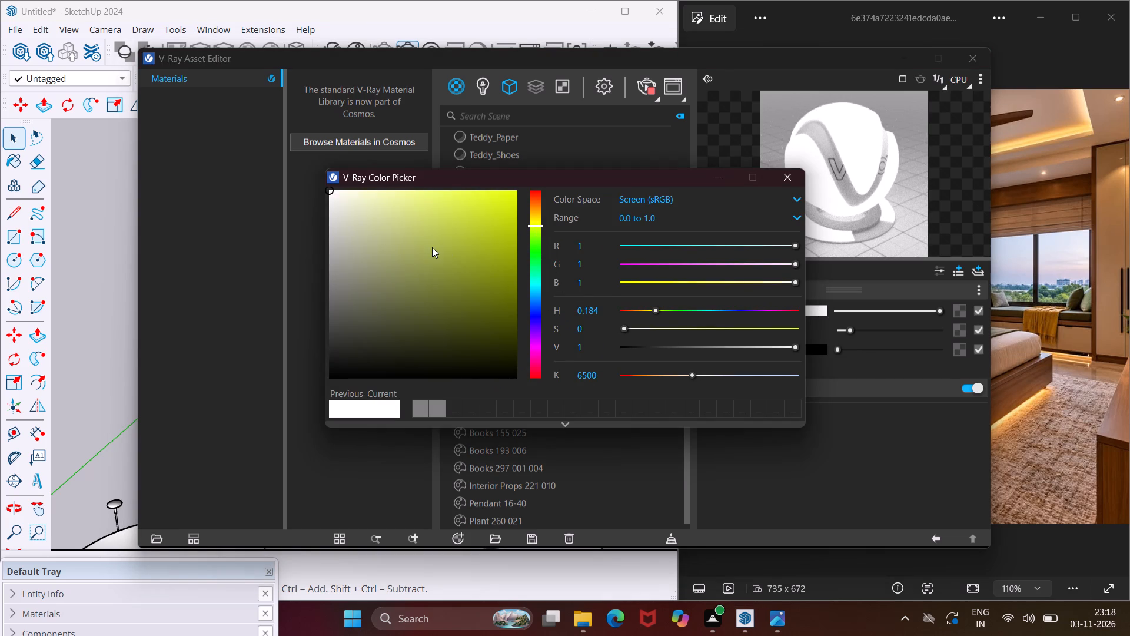
pyautogui.click(384, 222)
pyautogui.click(365, 243)
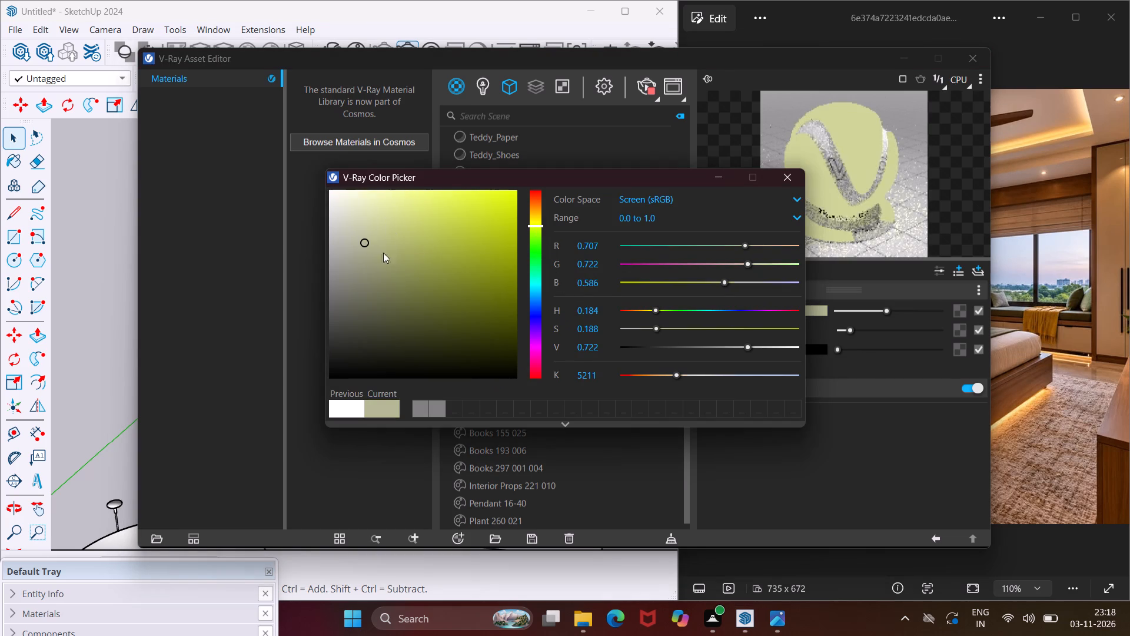
pyautogui.click(377, 229)
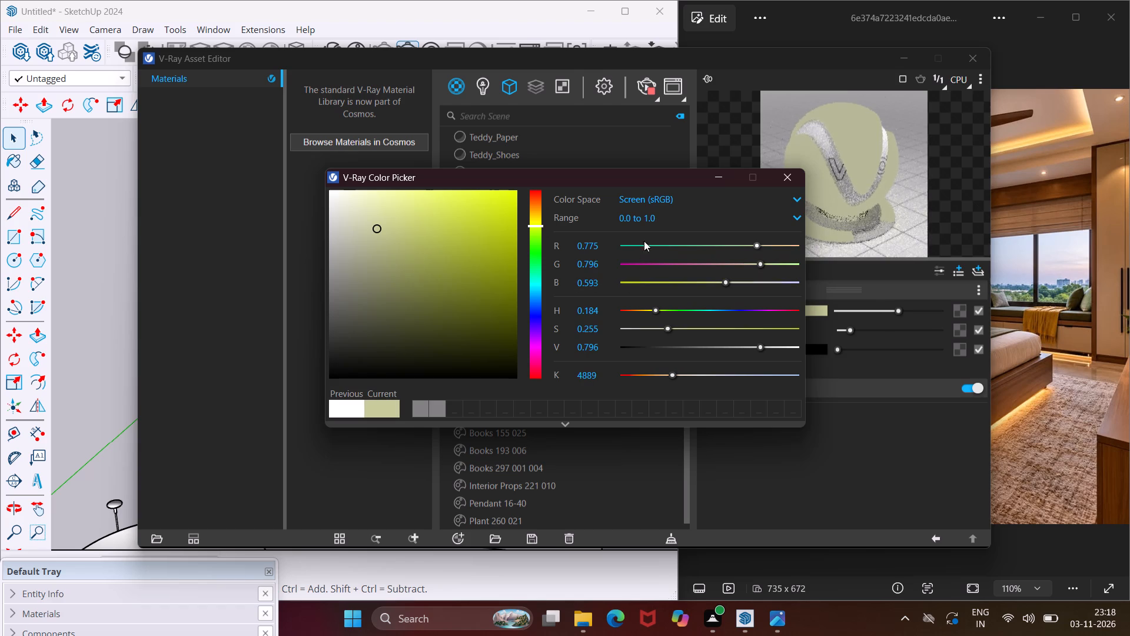
pyautogui.click(709, 180)
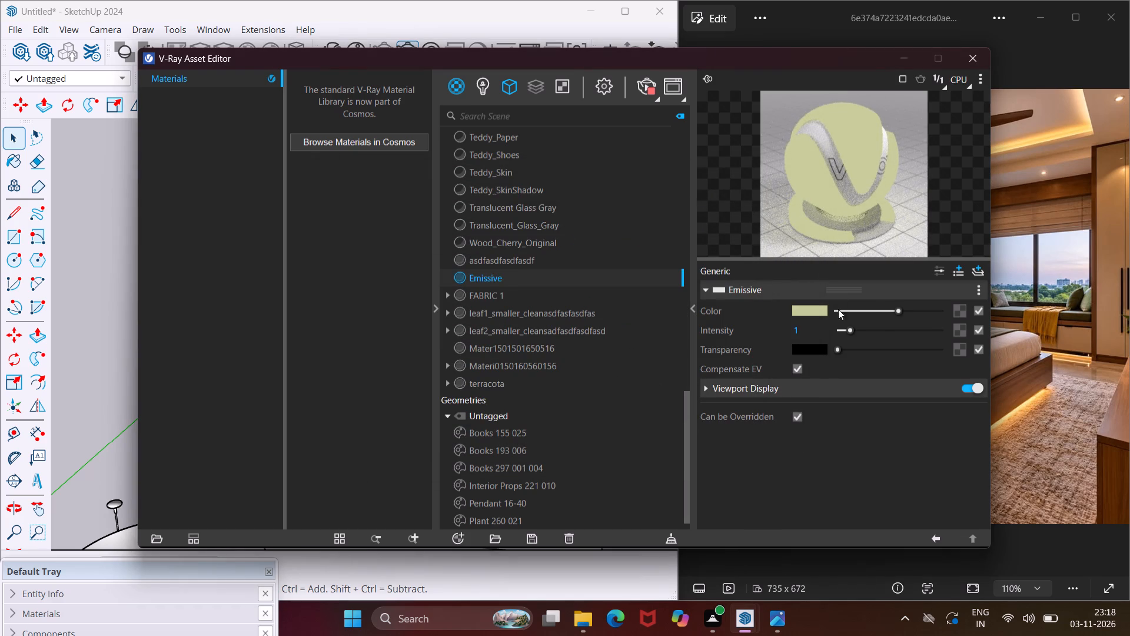
pyautogui.click(862, 333)
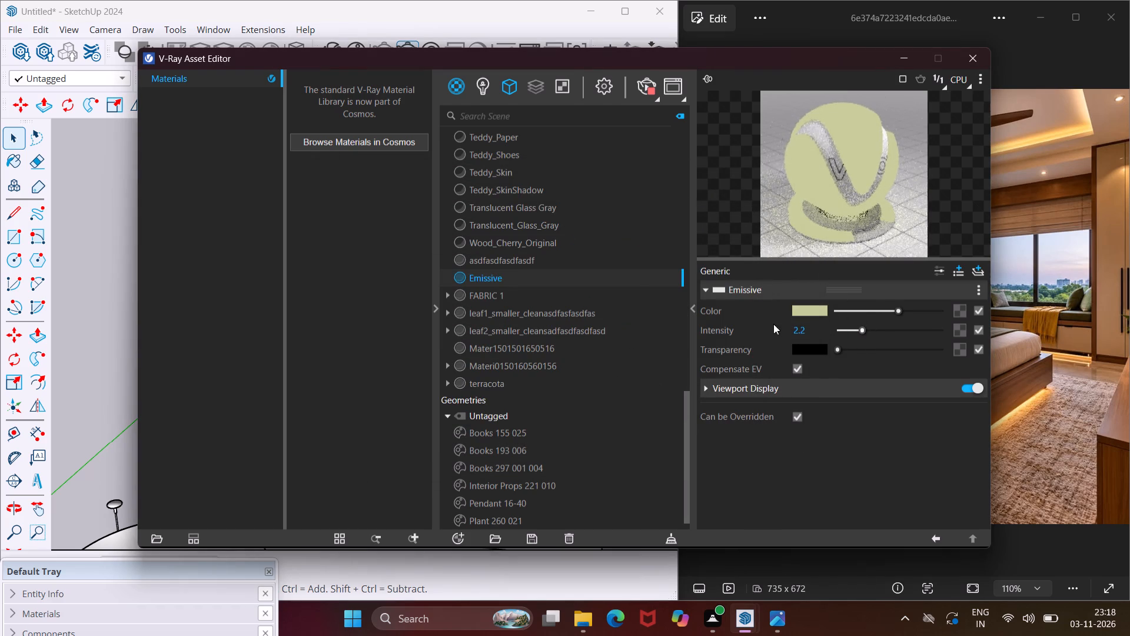
pyautogui.doubleClick(634, 279)
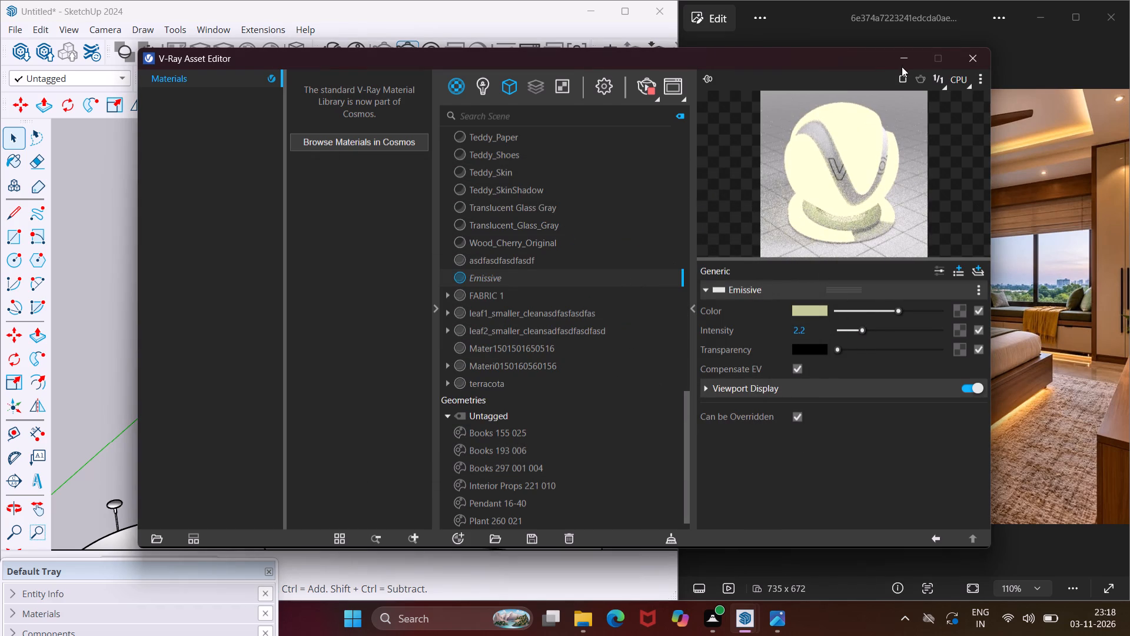
pyautogui.click(902, 65)
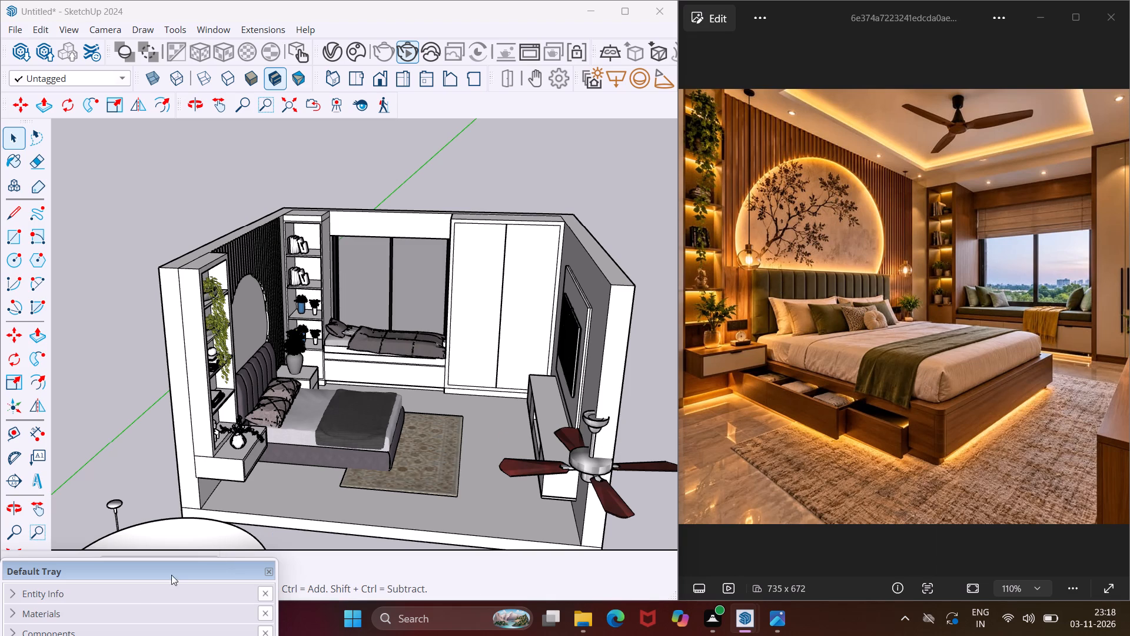
# Paint the thin back strip under the top of the plant shelving unit beside the bed with the Emissive material.
pyautogui.click(8, 611)
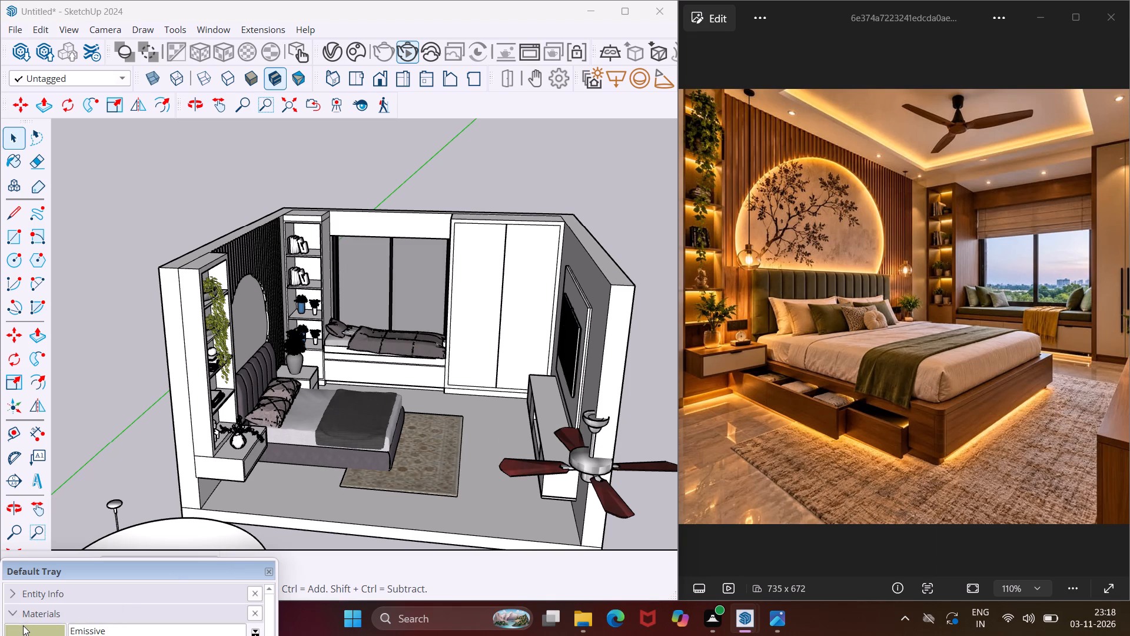
pyautogui.click(36, 635)
pyautogui.scroll(5, 198, 266)
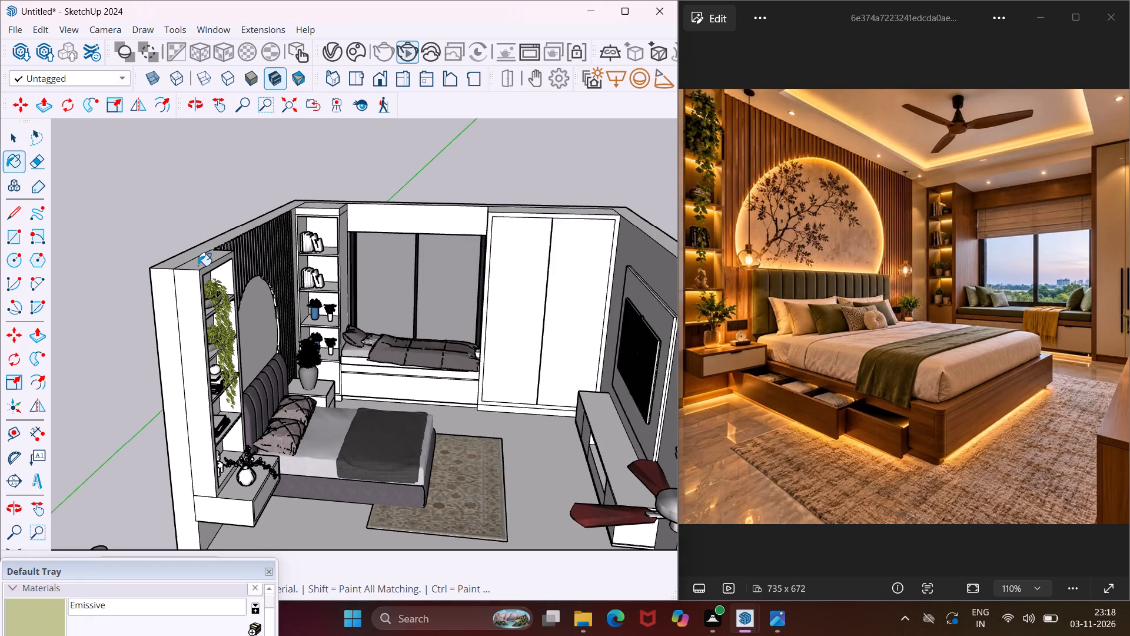
pyautogui.scroll(11, 215, 276)
pyautogui.moveTo(217, 276); pyautogui.dragTo(164, 213, button='middle')
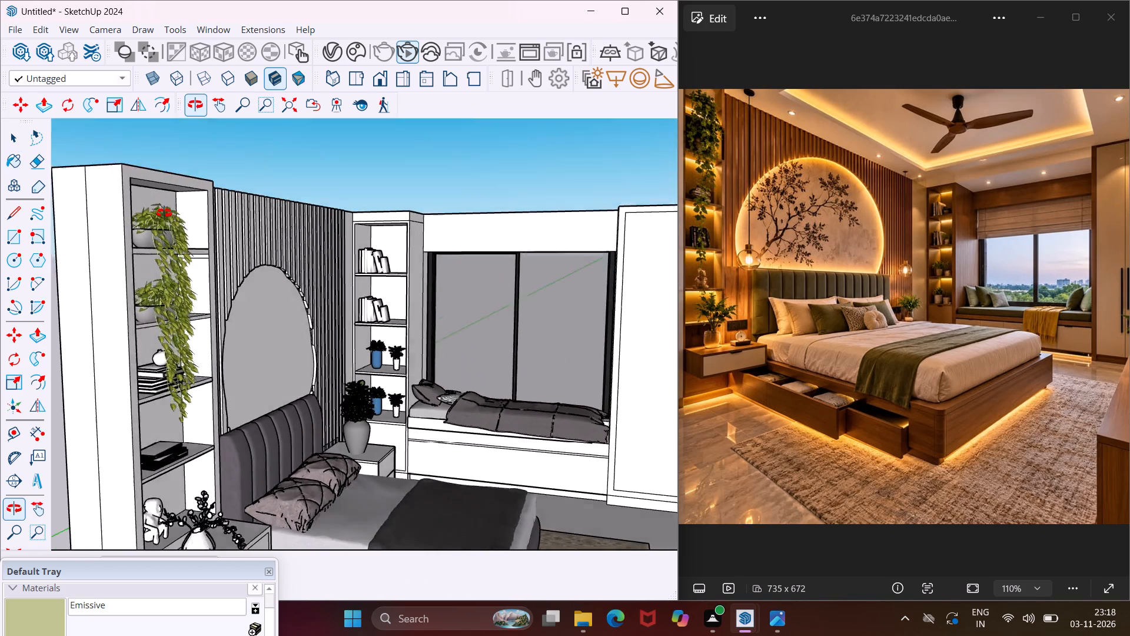
pyautogui.moveTo(164, 213); pyautogui.dragTo(153, 197, button='middle')
pyautogui.scroll(16, 155, 197)
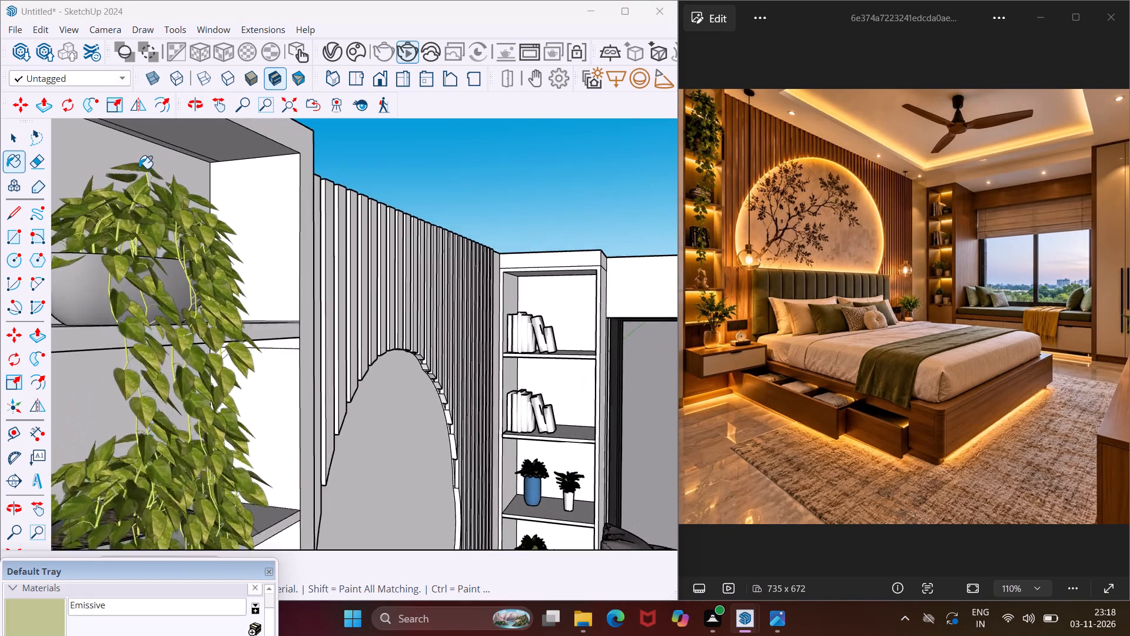
pyautogui.scroll(5, 139, 168)
pyautogui.click(175, 140)
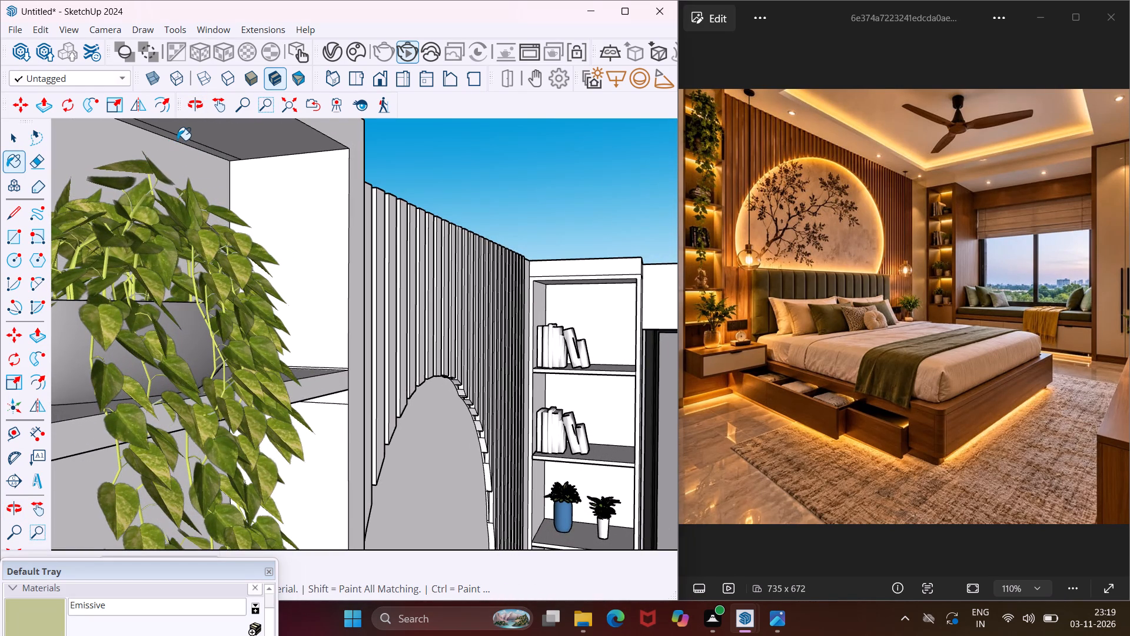
pyautogui.scroll(6, 178, 140)
pyautogui.click(178, 140)
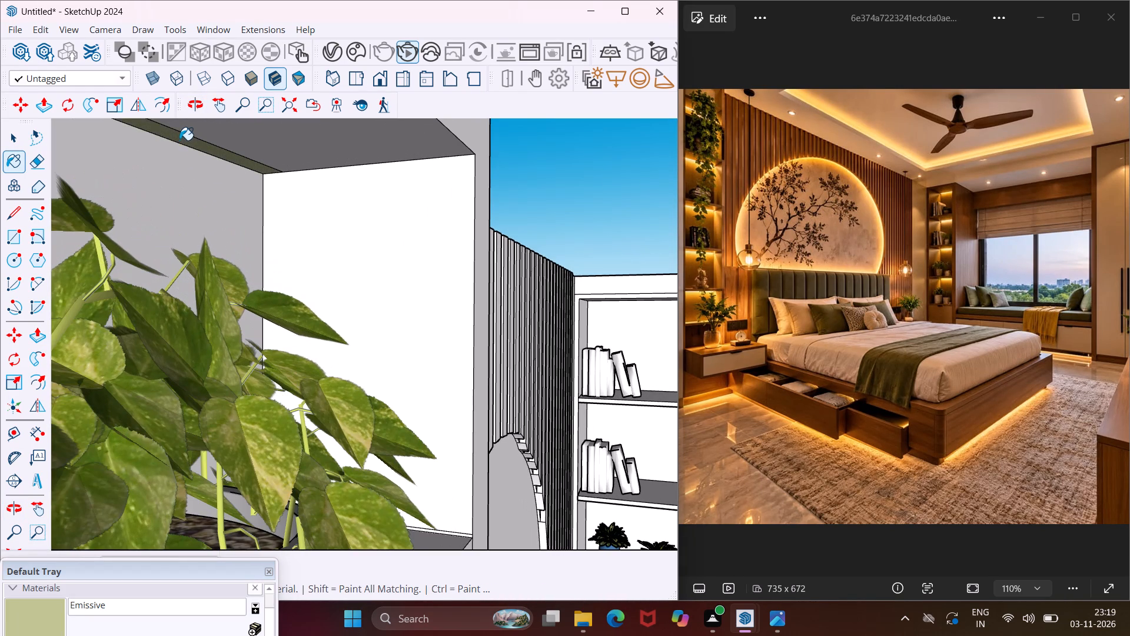
# Paint the back strip above the second compartment of the plant shelving unit, behind the lower hanging plant, with Emissive.
pyautogui.scroll(-15, 198, 167)
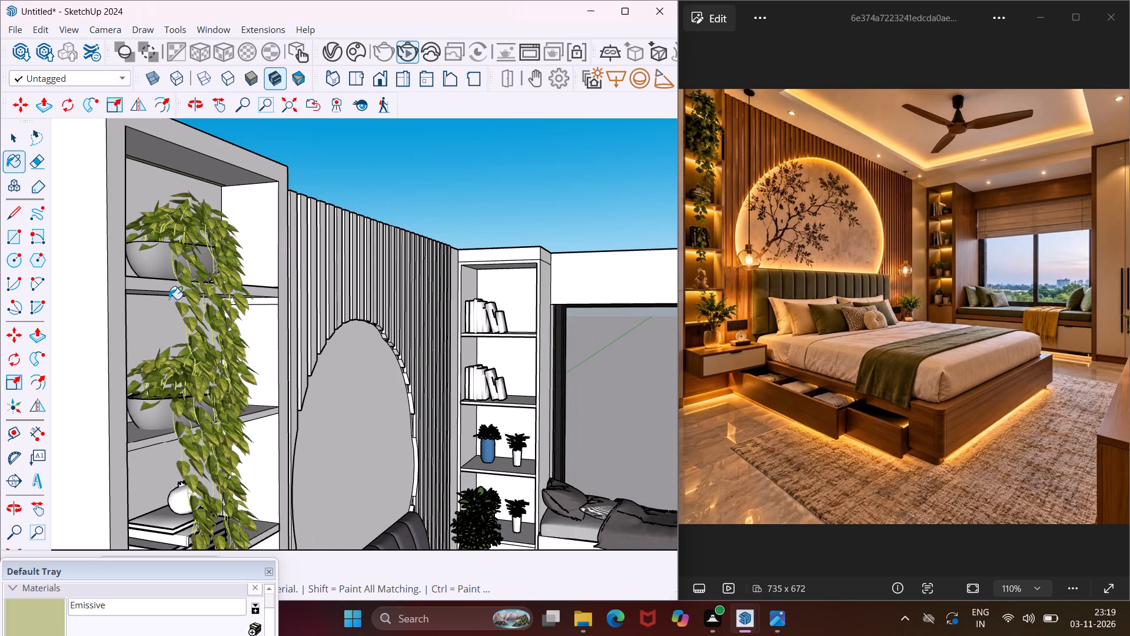
pyautogui.moveTo(158, 316); pyautogui.dragTo(165, 237, button='middle')
pyautogui.scroll(7, 165, 184)
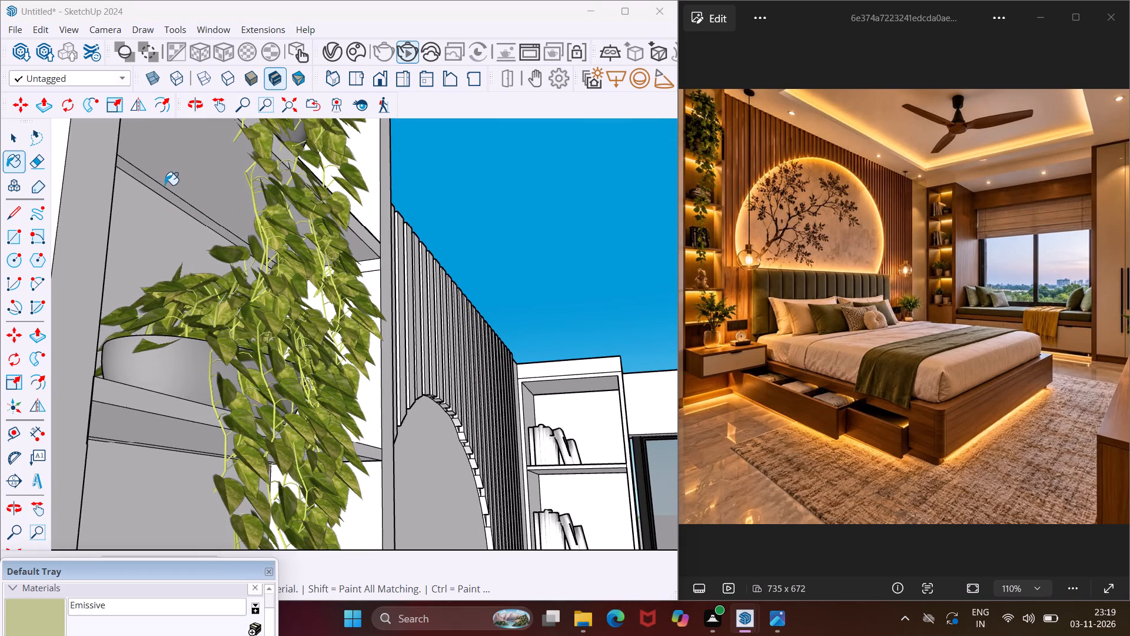
pyautogui.scroll(4, 164, 188)
pyautogui.click(162, 191)
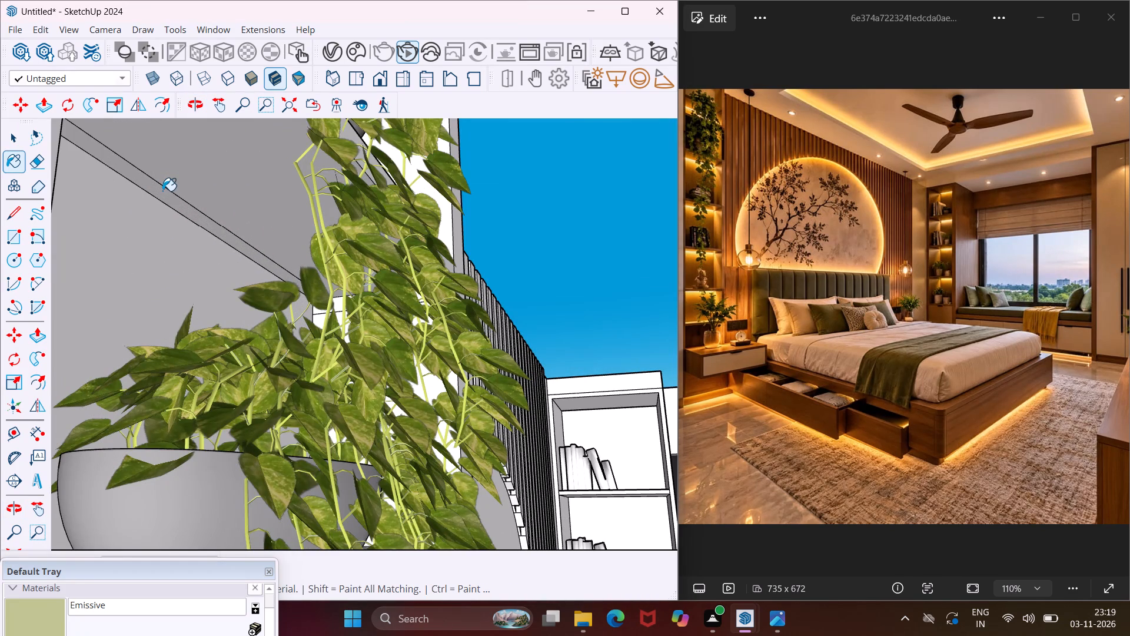
# Paint the back strip above the third compartment, under the shelf carrying the lower hanging plant, with Emissive.
pyautogui.scroll(-9, 165, 192)
pyautogui.scroll(3, 141, 372)
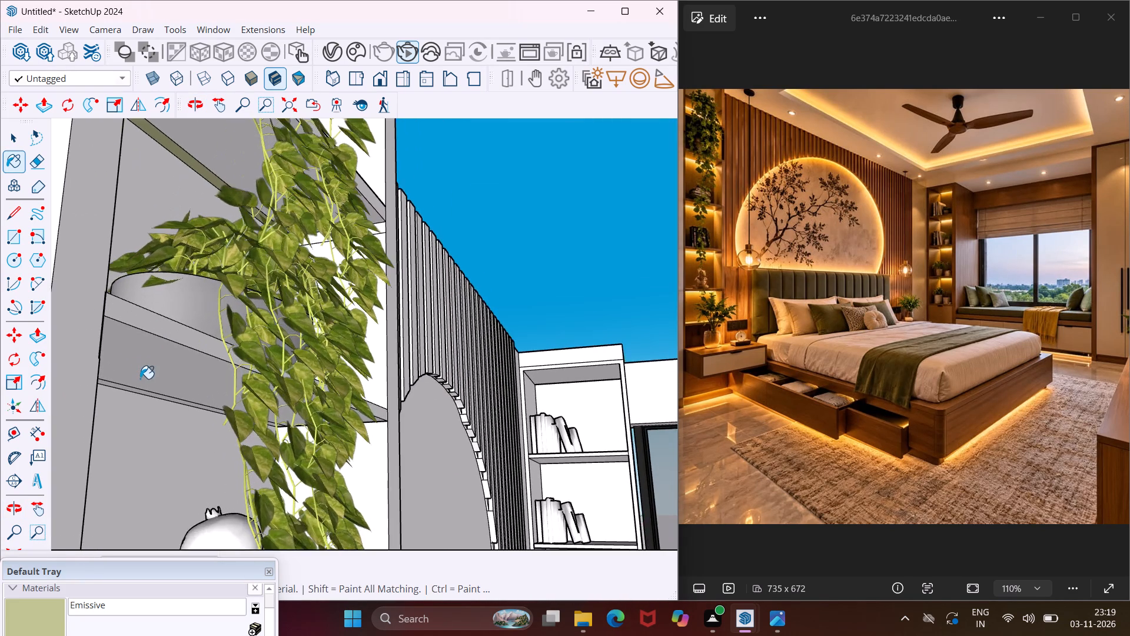
pyautogui.scroll(8, 140, 382)
pyautogui.click(119, 389)
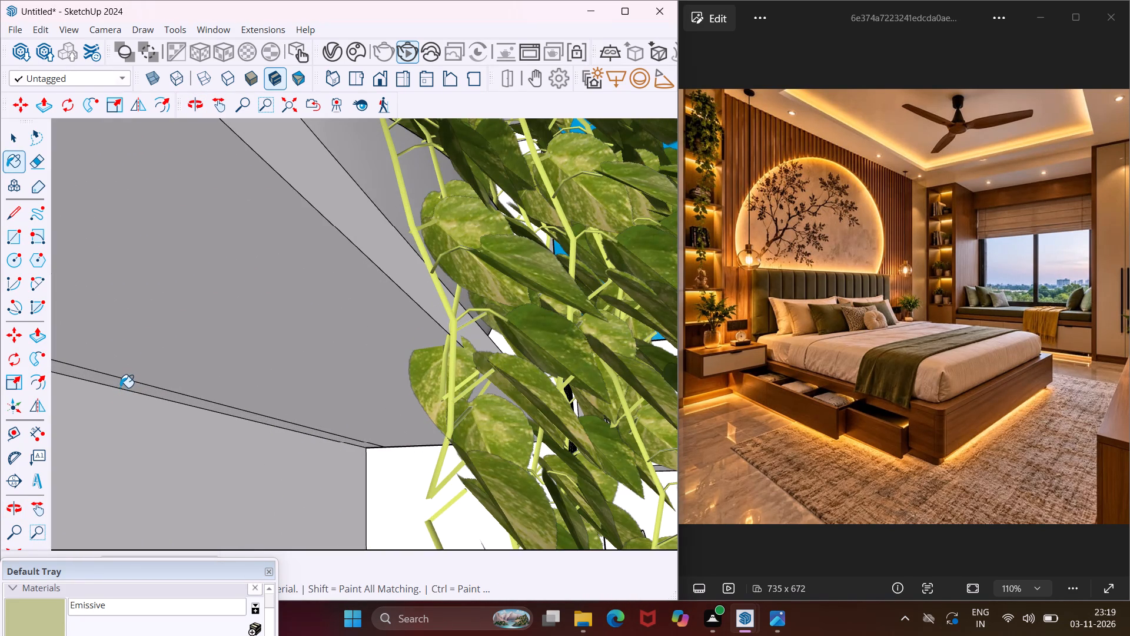
pyautogui.click(122, 382)
# Paint the back strip above the lowest compartment, under the shelf holding the black books, with Emissive.
pyautogui.scroll(-18, 124, 382)
pyautogui.scroll(-4, 129, 386)
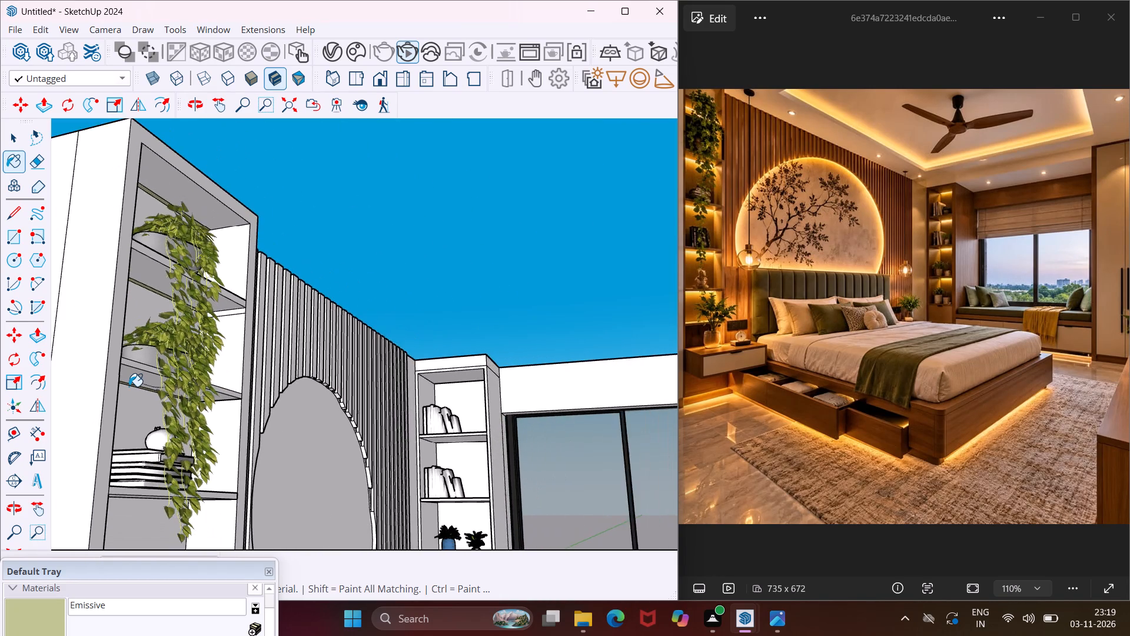
pyautogui.scroll(-11, 129, 386)
pyautogui.scroll(7, 132, 485)
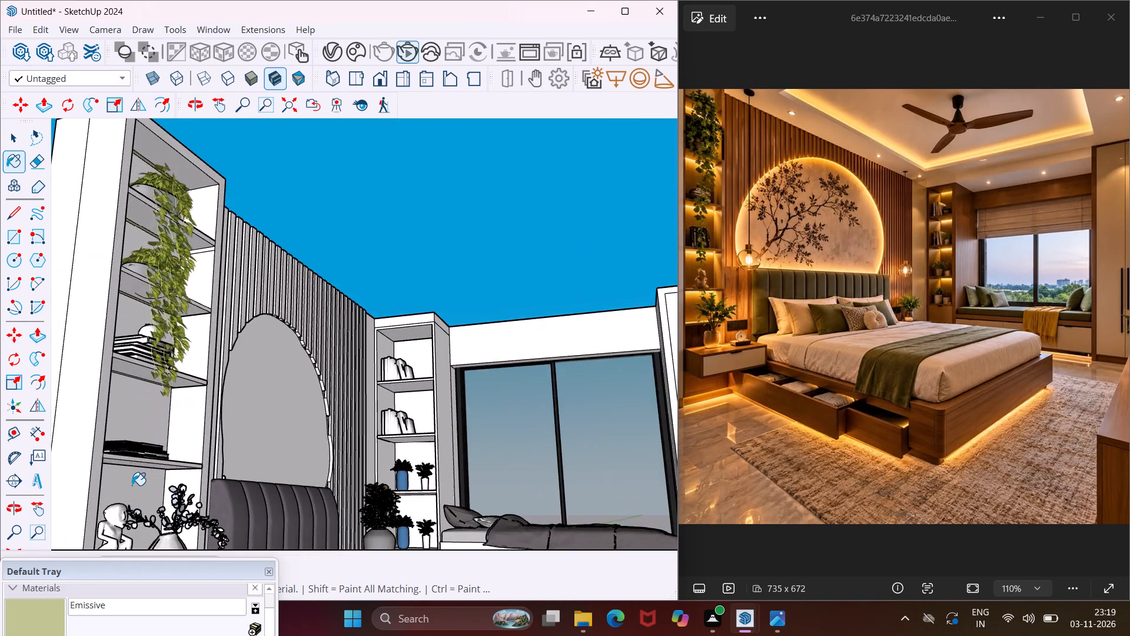
pyautogui.scroll(11, 132, 485)
pyautogui.moveTo(132, 485); pyautogui.dragTo(171, 469, button='middle')
pyautogui.scroll(7, 174, 428)
pyautogui.click(184, 379)
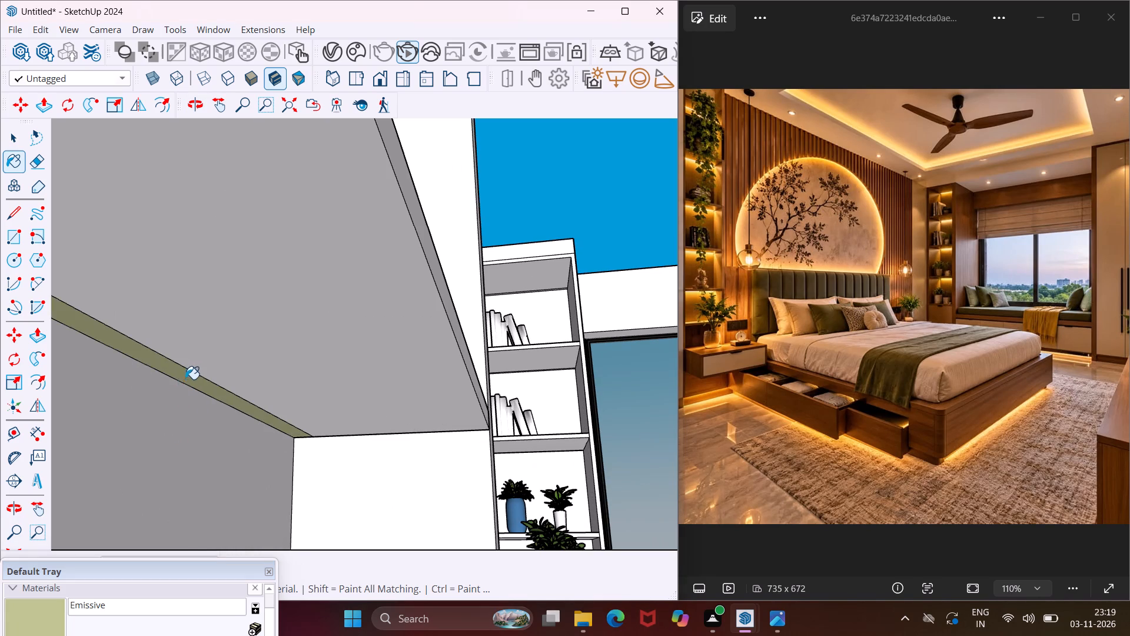
# Paint the back strip above the compartment holding the black books with the Emissive material.
pyautogui.scroll(-8, 171, 391)
pyautogui.scroll(5, 227, 214)
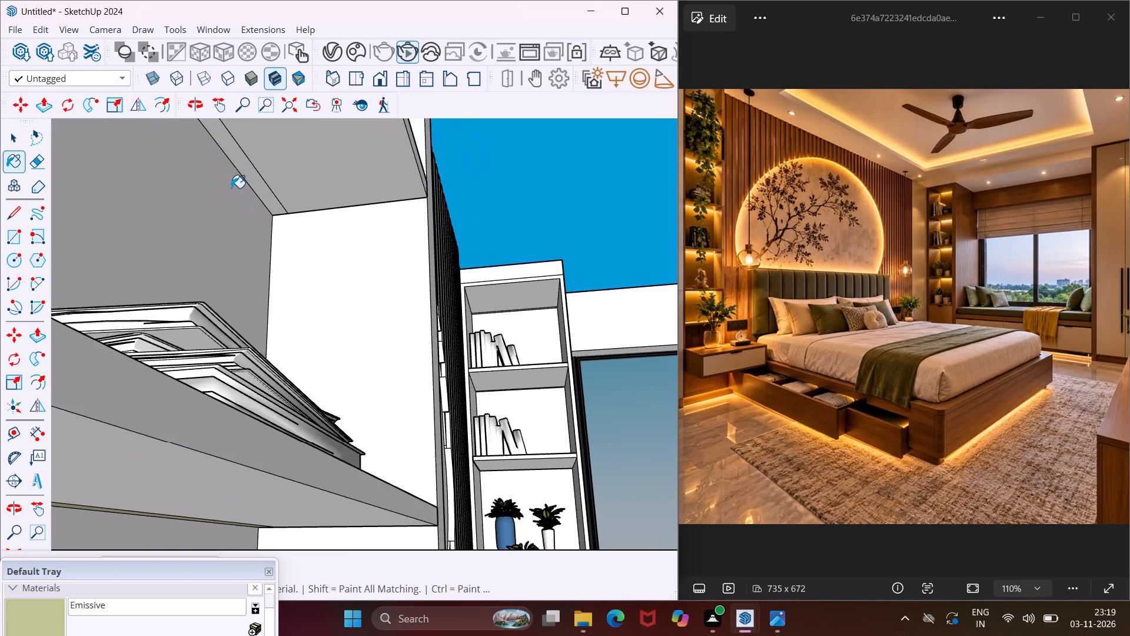
pyautogui.scroll(2, 231, 188)
pyautogui.click(245, 163)
# Paint the thin back strip under the top of the bookshelf unit beside the window with Emissive.
pyautogui.scroll(-6, 206, 383)
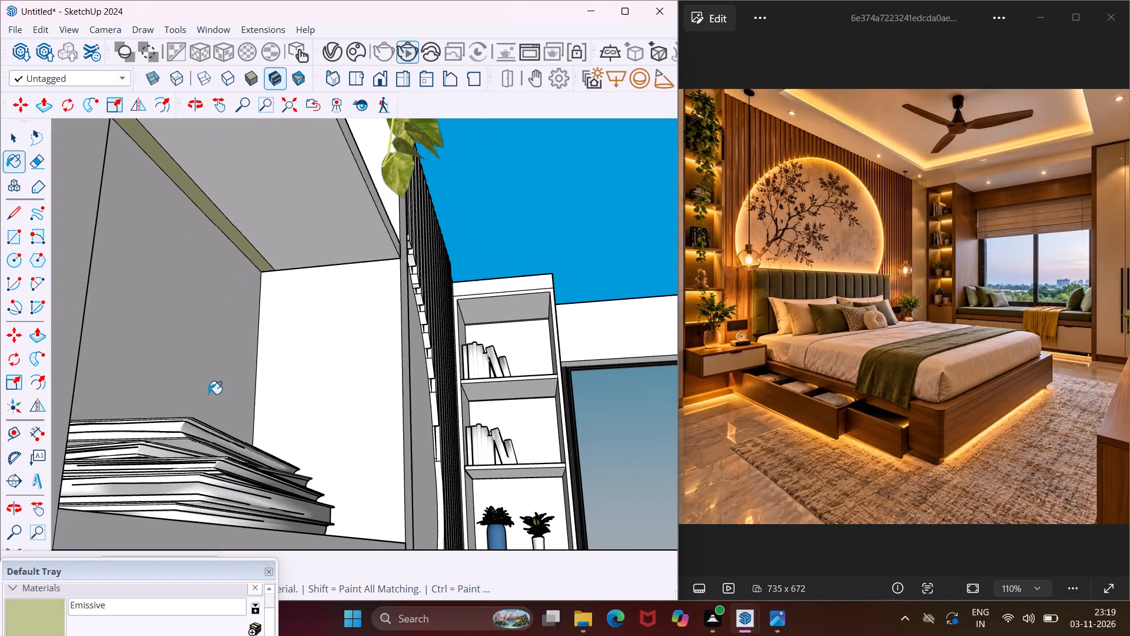
pyautogui.scroll(-17, 208, 394)
pyautogui.scroll(-6, 182, 436)
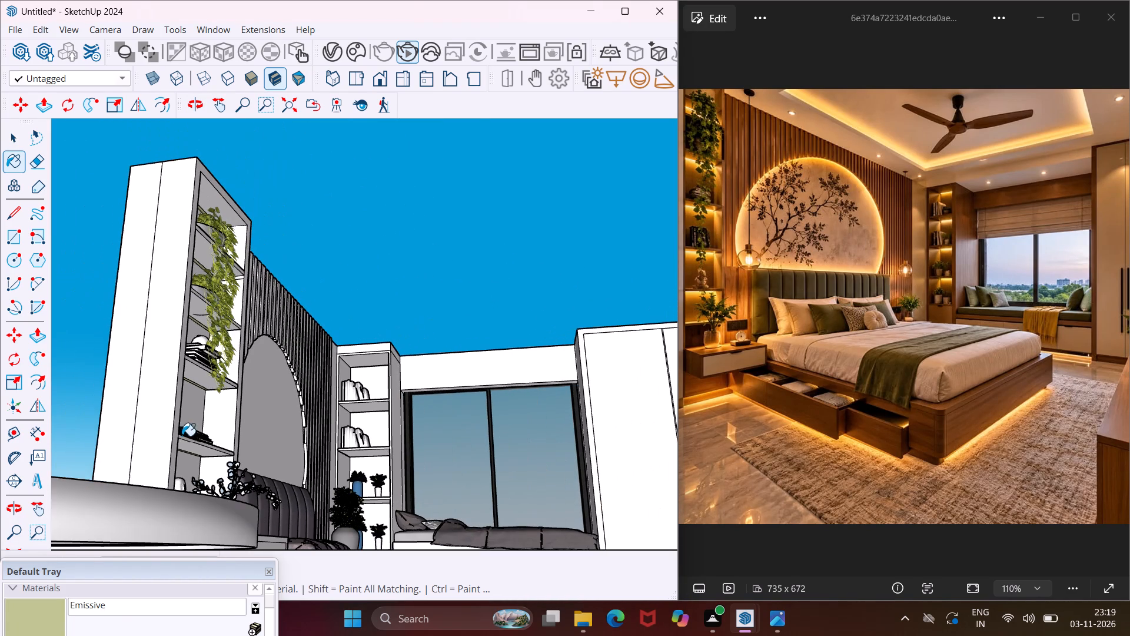
pyautogui.scroll(12, 376, 371)
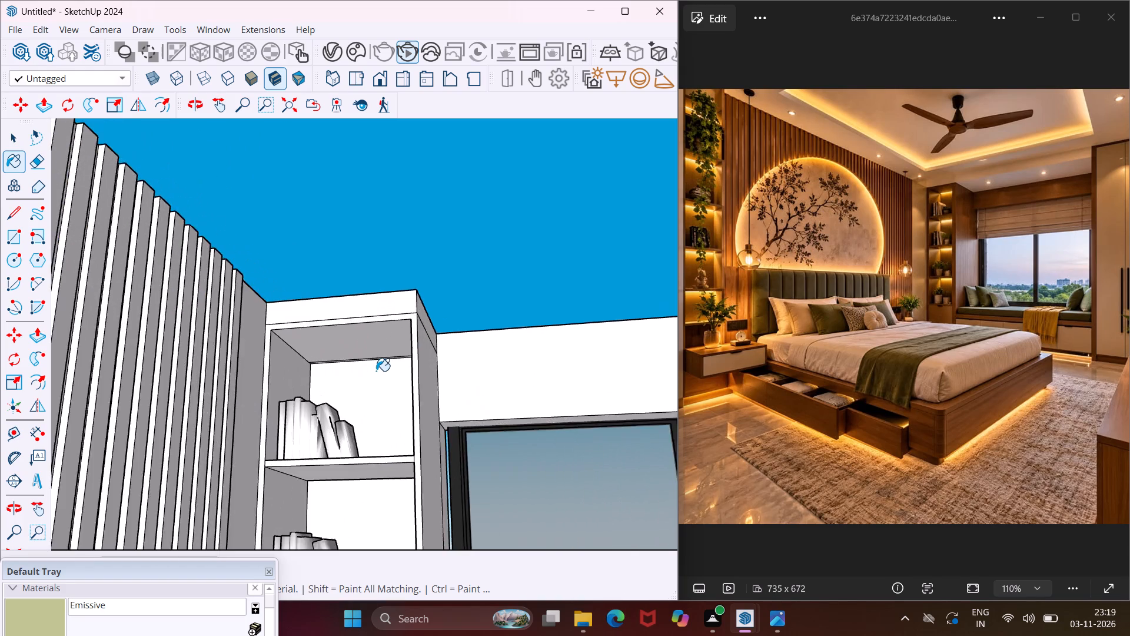
pyautogui.scroll(15, 376, 371)
pyautogui.click(390, 329)
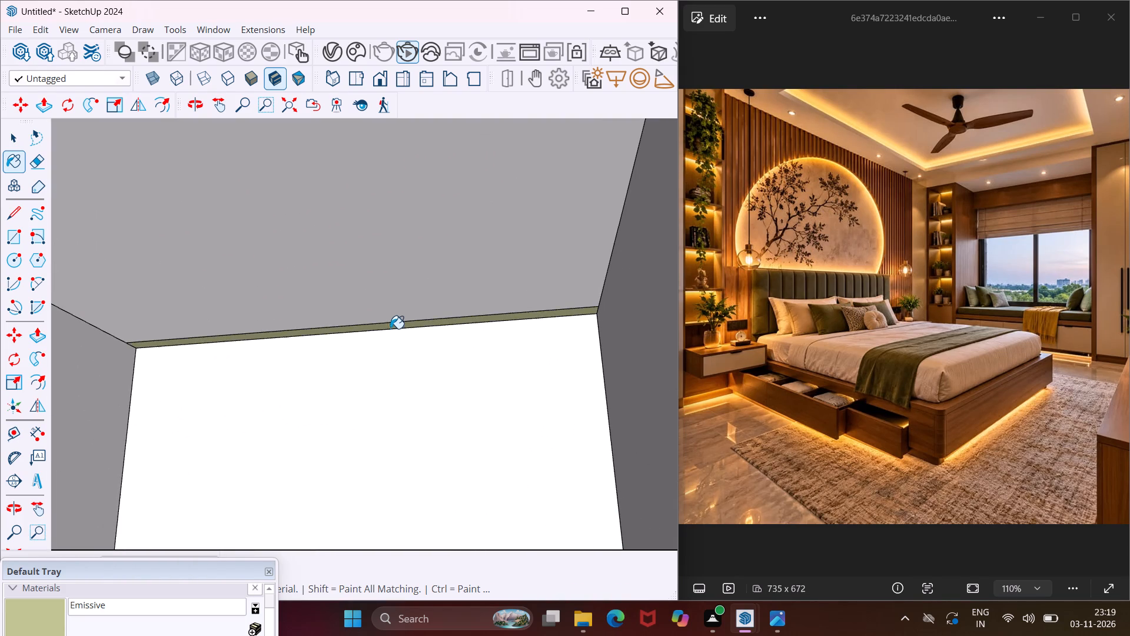
# Paint the back strip under the shelf holding the upper row of books in the window-side bookshelf with Emissive.
pyautogui.scroll(-18, 361, 348)
pyautogui.scroll(2, 351, 460)
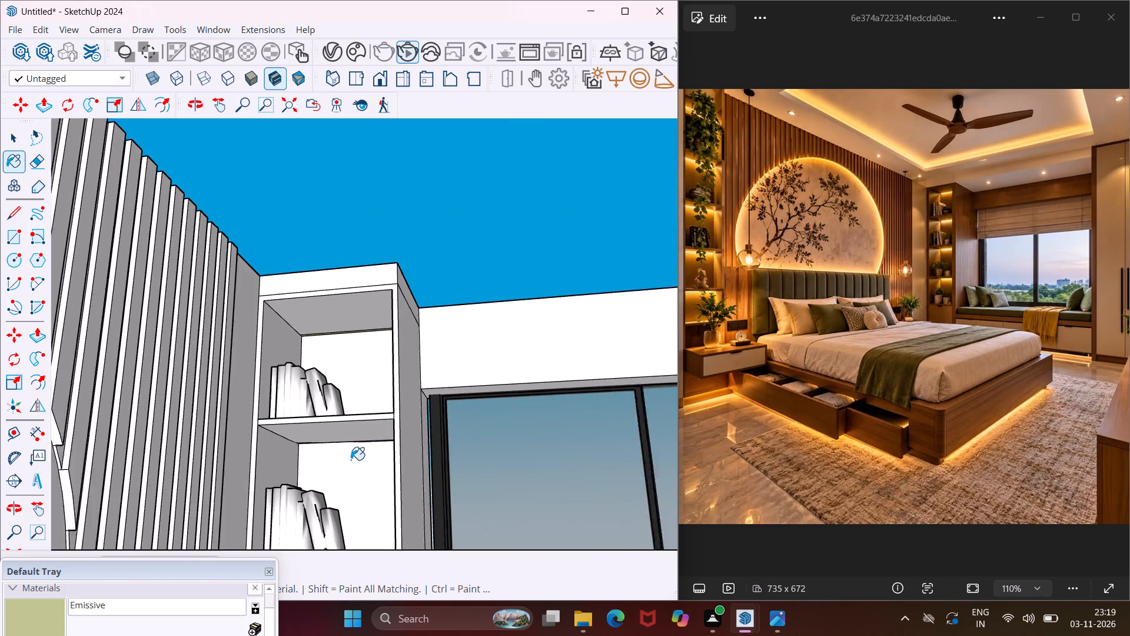
pyautogui.scroll(18, 351, 460)
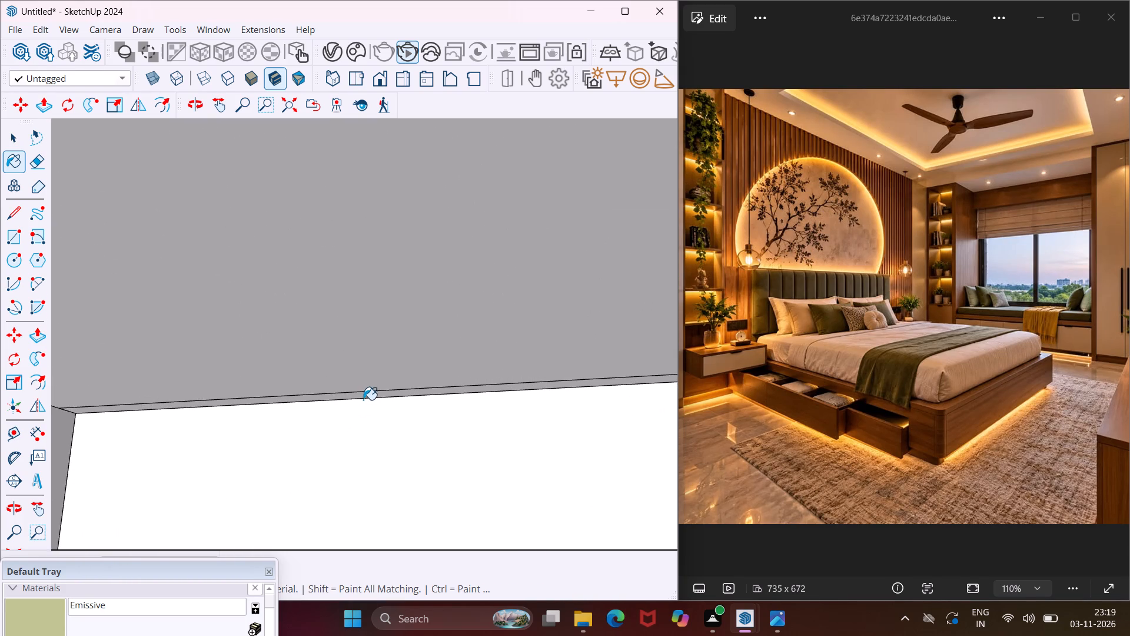
pyautogui.click(363, 395)
# Paint the back strip under the shelf carrying the upper pair of potted plants in the window-side bookshelf with Emissive.
pyautogui.scroll(-19, 349, 416)
pyautogui.scroll(-16, 349, 416)
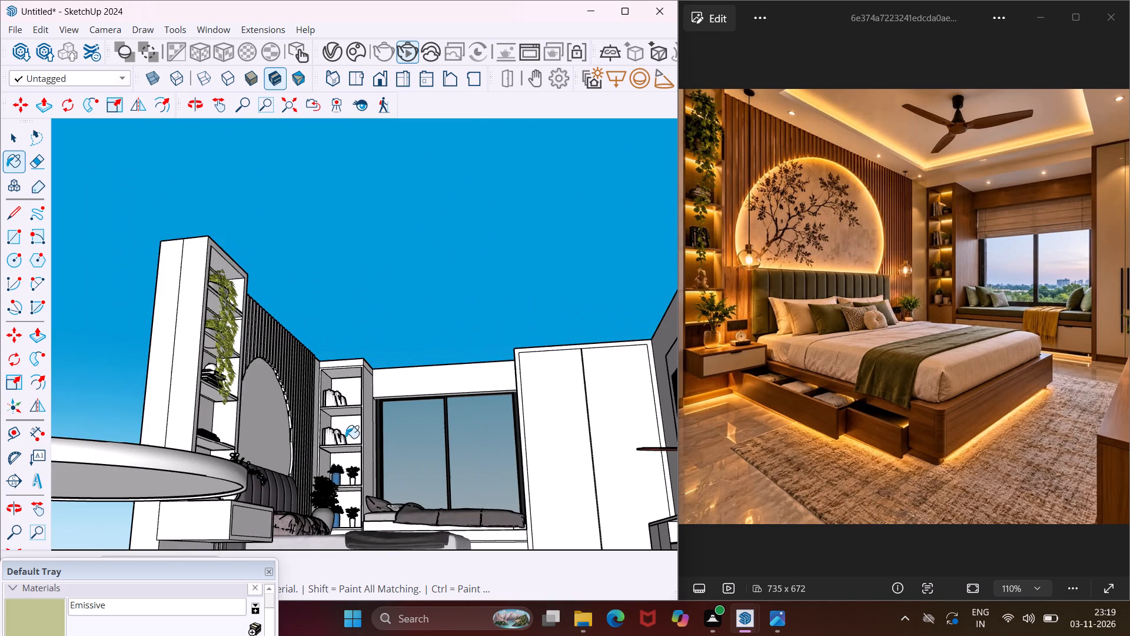
pyautogui.scroll(5, 341, 492)
pyautogui.scroll(17, 341, 492)
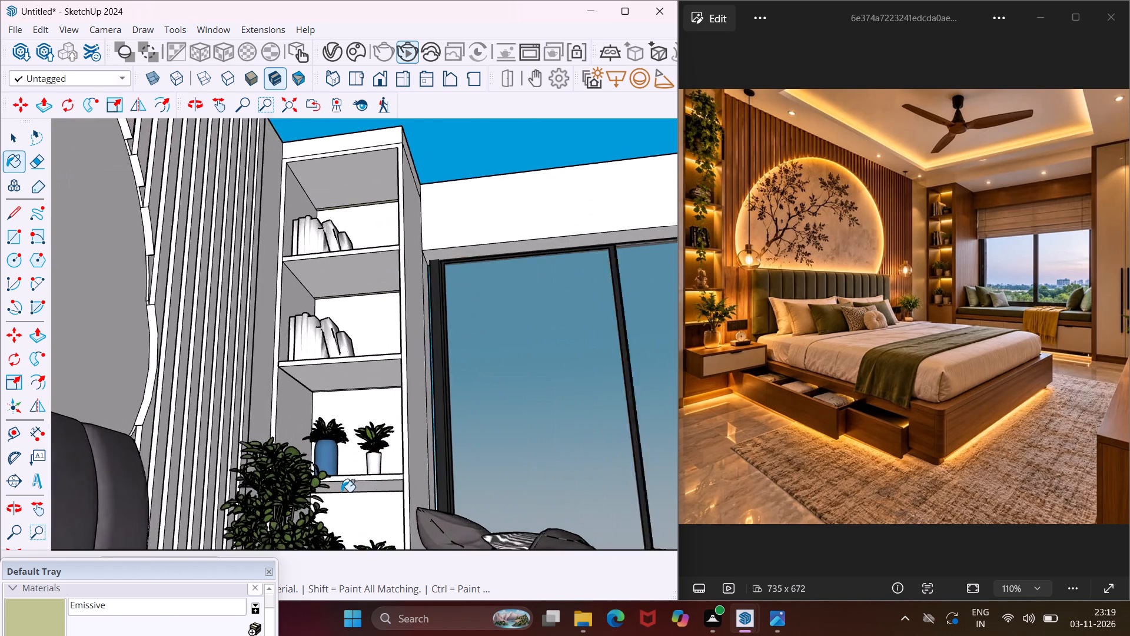
pyautogui.scroll(13, 341, 492)
pyautogui.scroll(13, 341, 492)
pyautogui.moveTo(341, 492); pyautogui.dragTo(344, 484, button='middle')
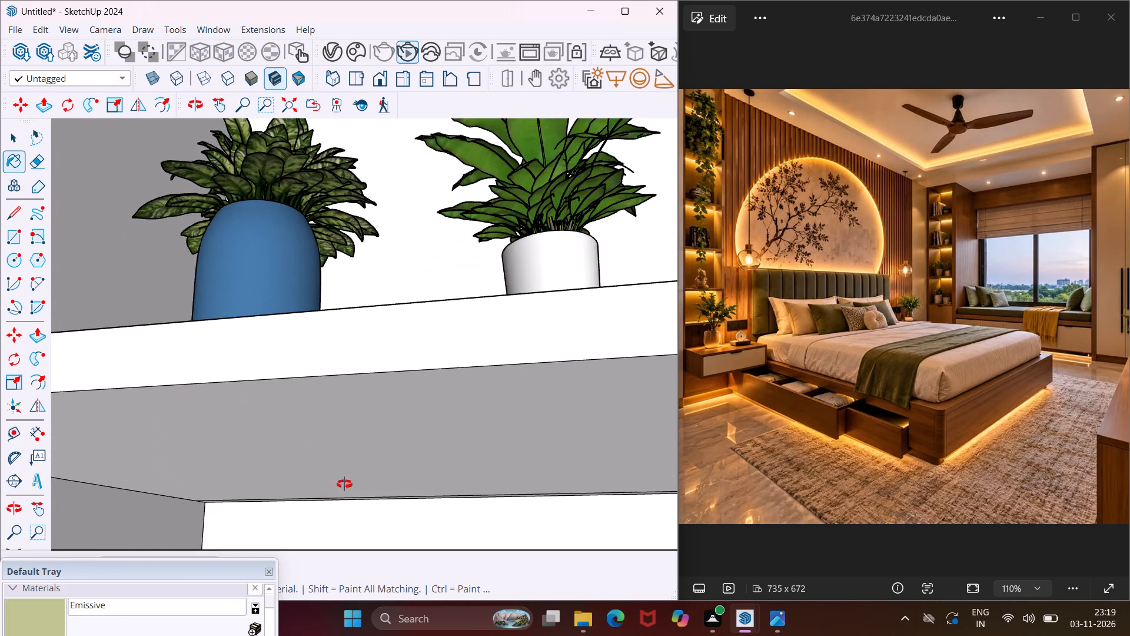
pyautogui.moveTo(344, 484); pyautogui.dragTo(370, 440, button='middle')
pyautogui.click(374, 514)
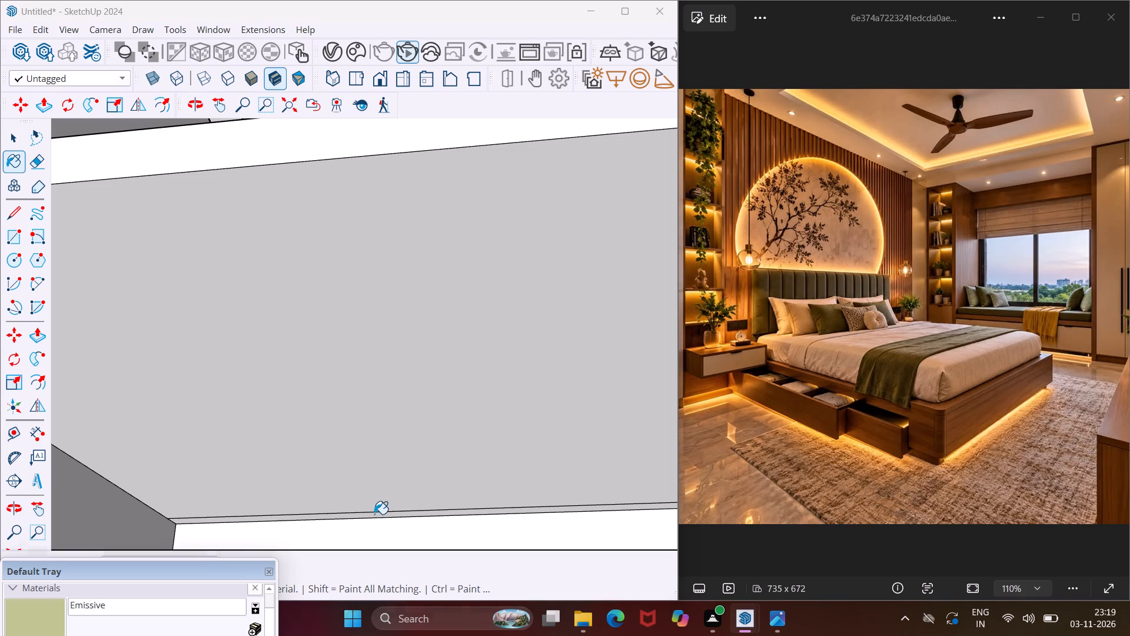
pyautogui.click(374, 514)
pyautogui.scroll(4, 374, 514)
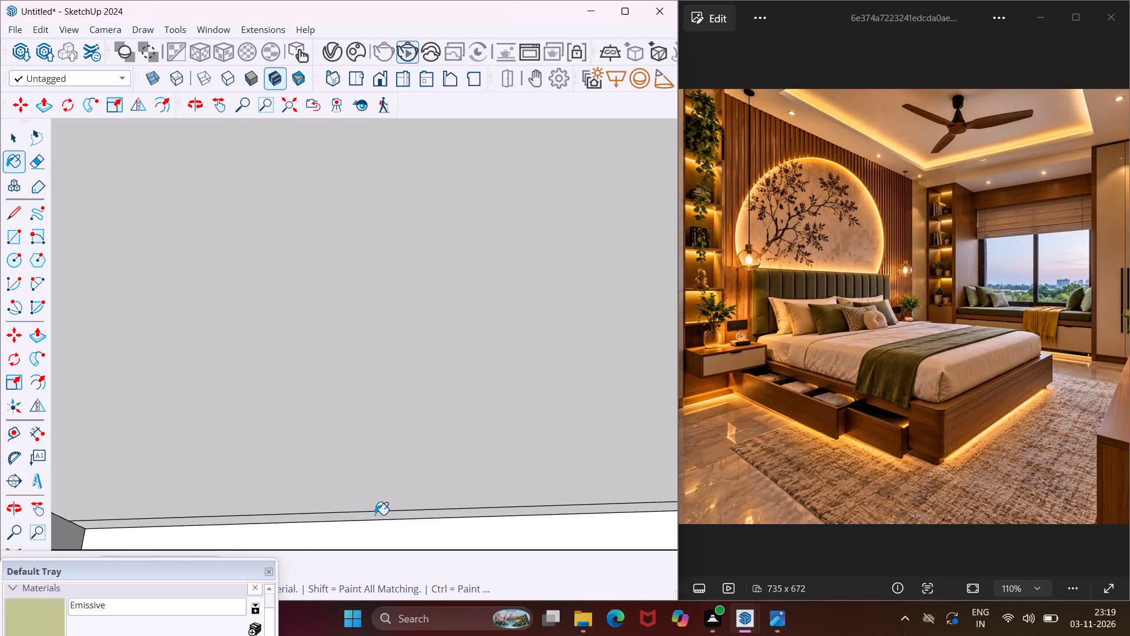
pyautogui.click(375, 515)
# Paint the back strip above the upper pair of potted plants, under the shelf with the lower books, with Emissive.
pyautogui.scroll(-13, 324, 520)
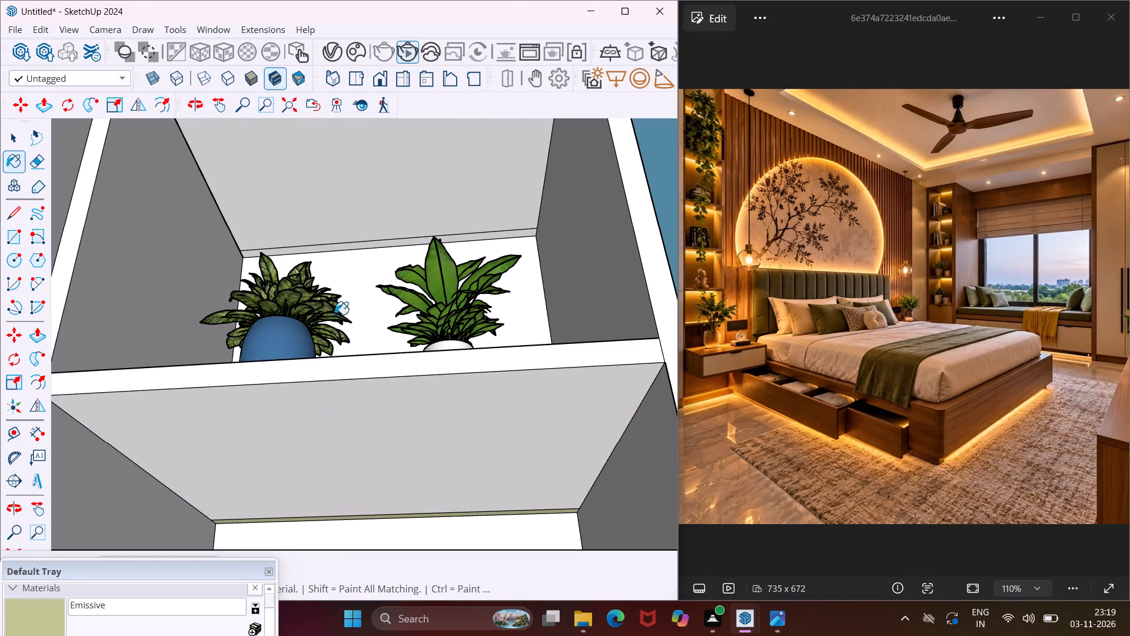
pyautogui.scroll(13, 349, 244)
pyautogui.click(350, 244)
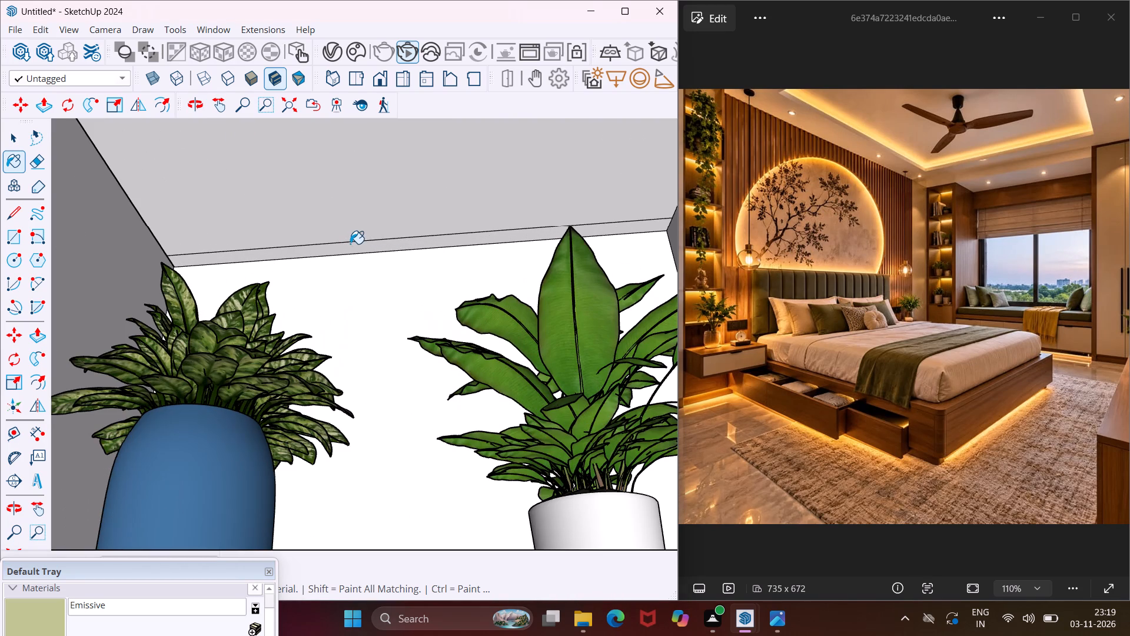
pyautogui.click(353, 249)
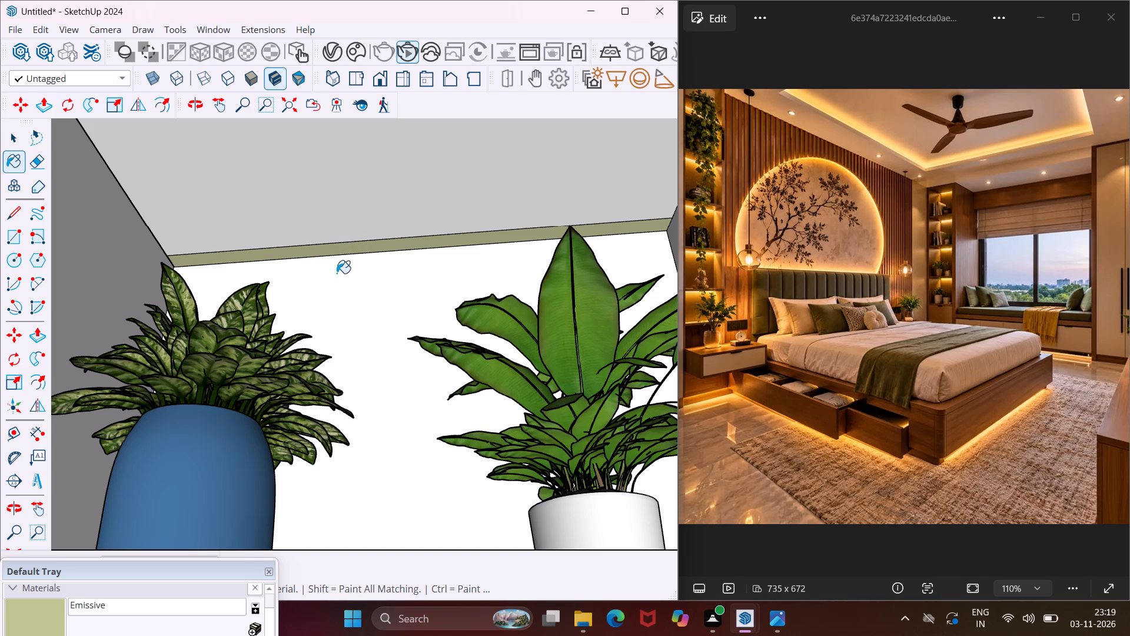
# Paint the slat ends and narrow edge faces along the circular wall recess's side facing the bookshelf with Emissive.
pyautogui.scroll(-10, 335, 277)
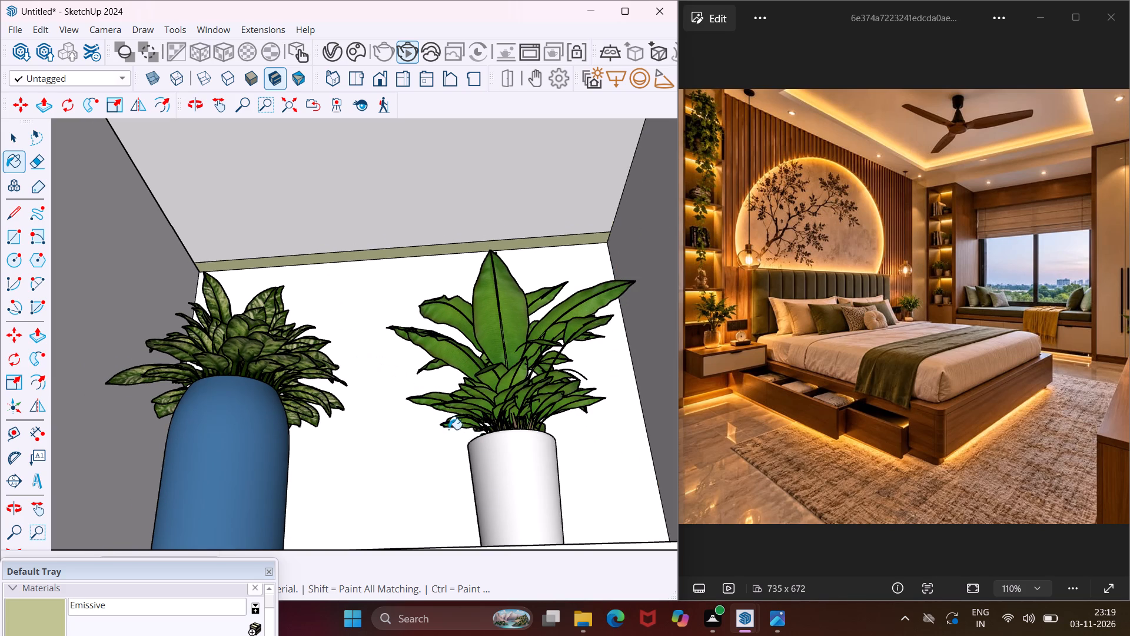
pyautogui.scroll(-9, 421, 476)
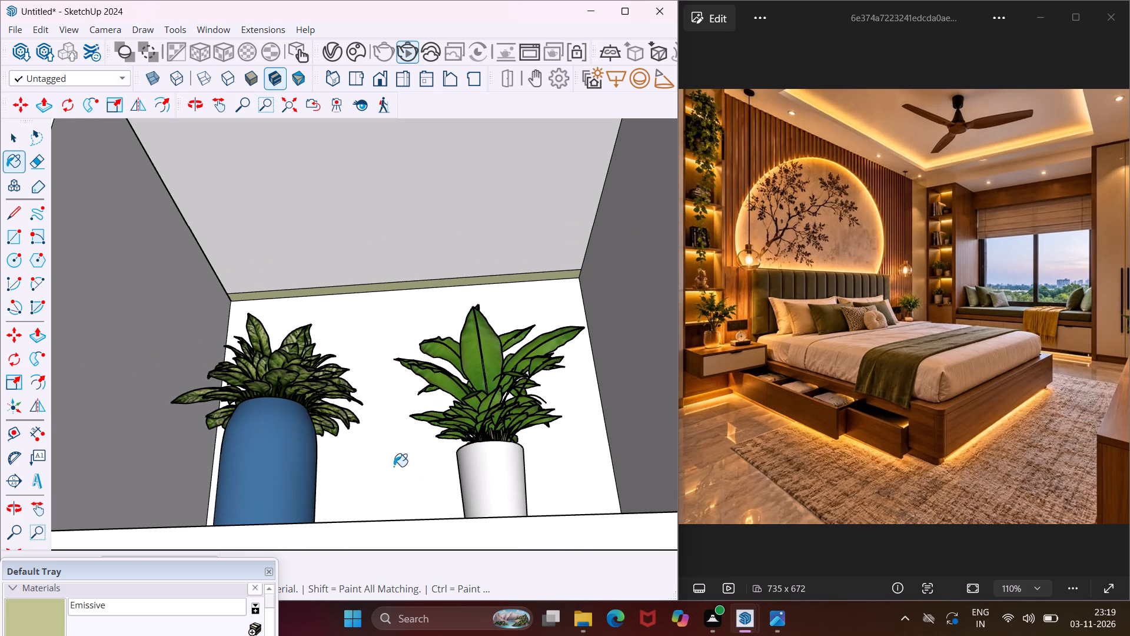
pyautogui.scroll(-13, 373, 464)
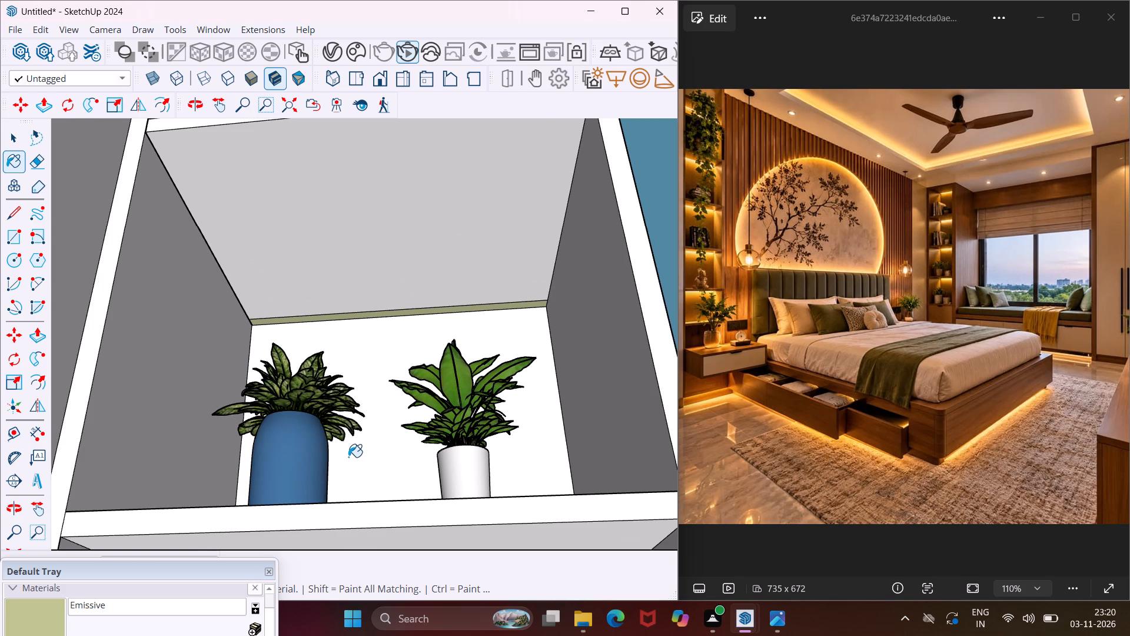
pyautogui.scroll(-12, 342, 456)
pyautogui.moveTo(350, 426); pyautogui.dragTo(303, 500, button='middle')
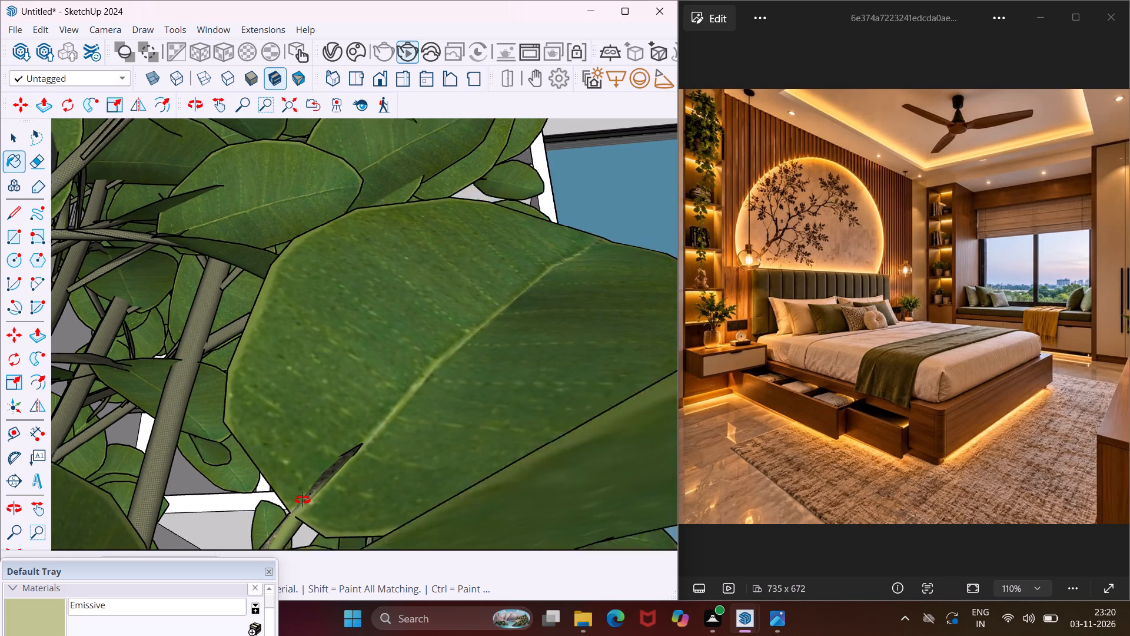
pyautogui.moveTo(303, 500); pyautogui.dragTo(303, 601, button='middle')
pyautogui.scroll(-5, 268, 506)
pyautogui.scroll(-4, 255, 459)
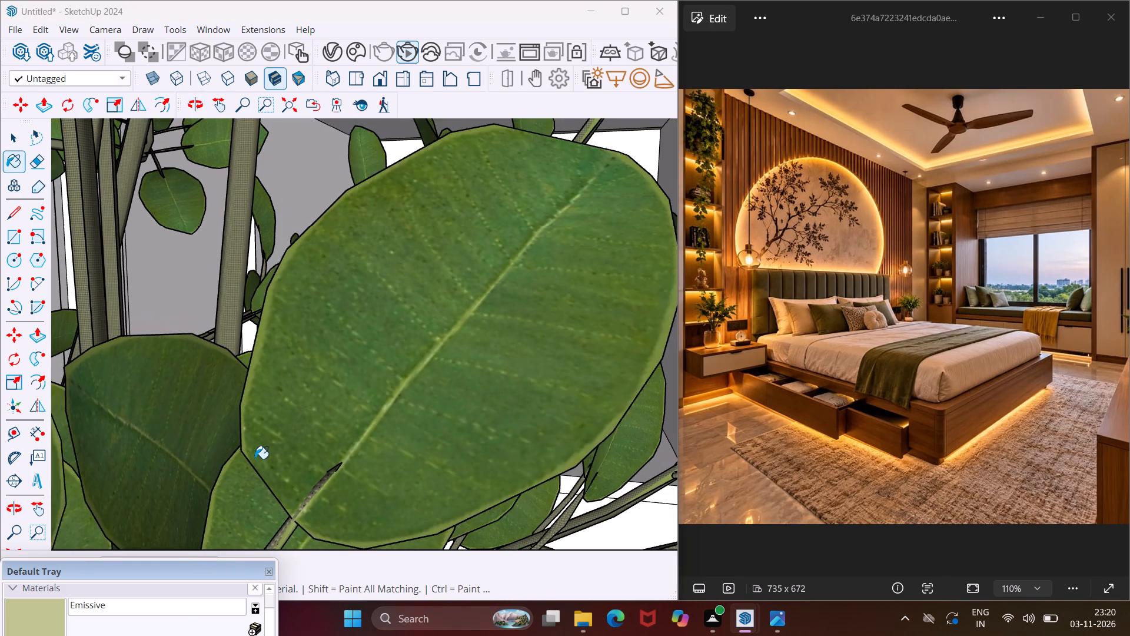
pyautogui.scroll(-19, 255, 459)
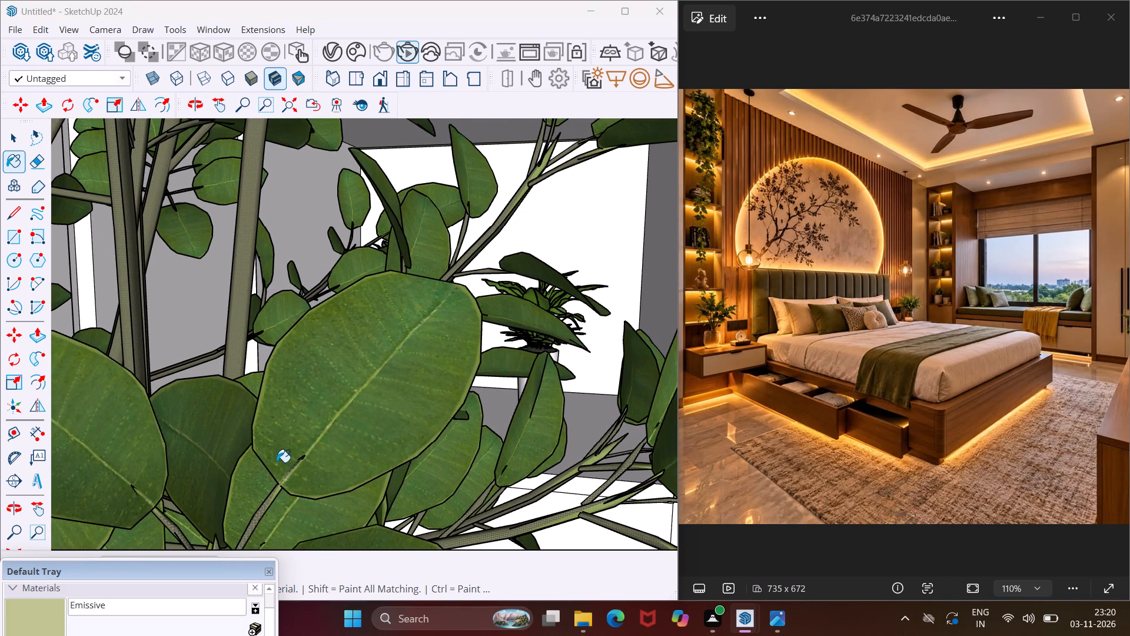
pyautogui.scroll(-15, 277, 462)
pyautogui.scroll(-8, 310, 462)
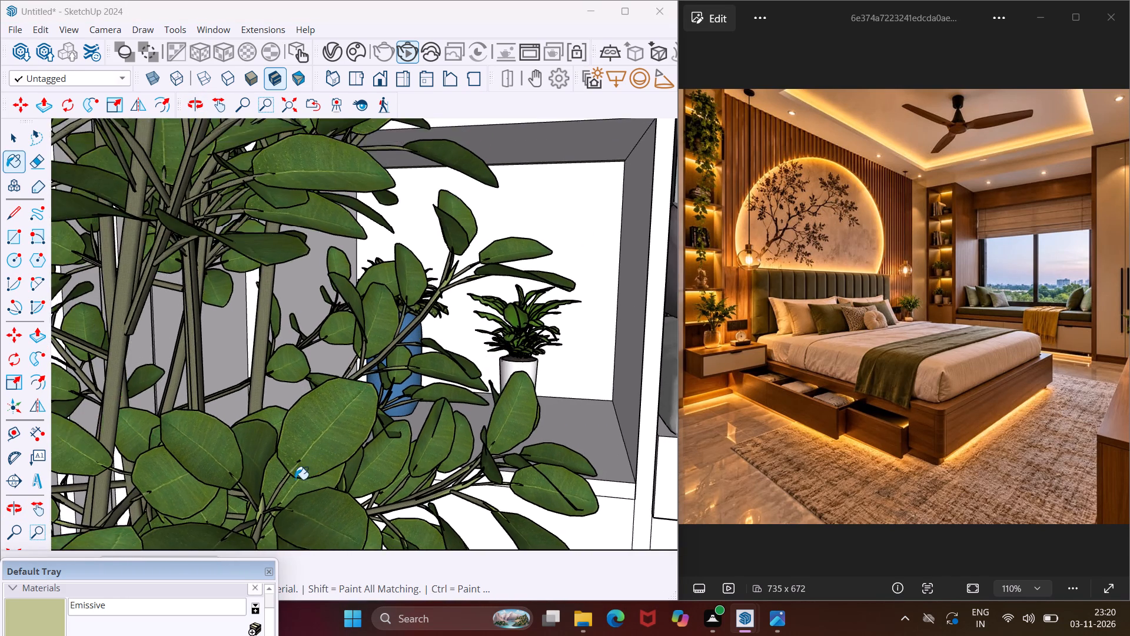
pyautogui.scroll(-3, 295, 479)
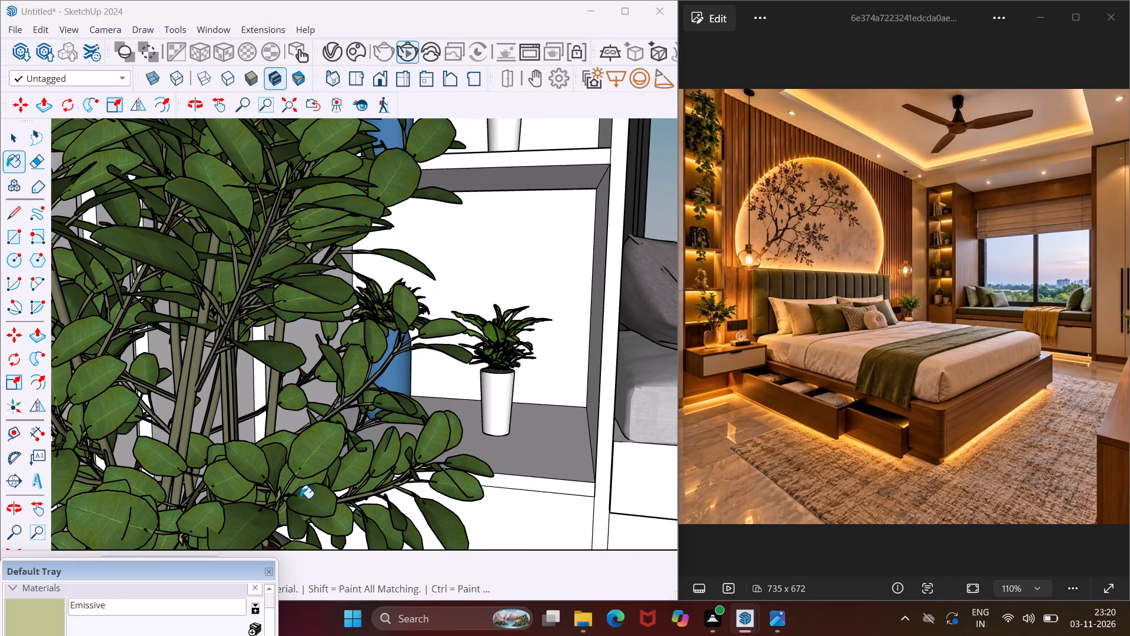
pyautogui.scroll(-5, 344, 428)
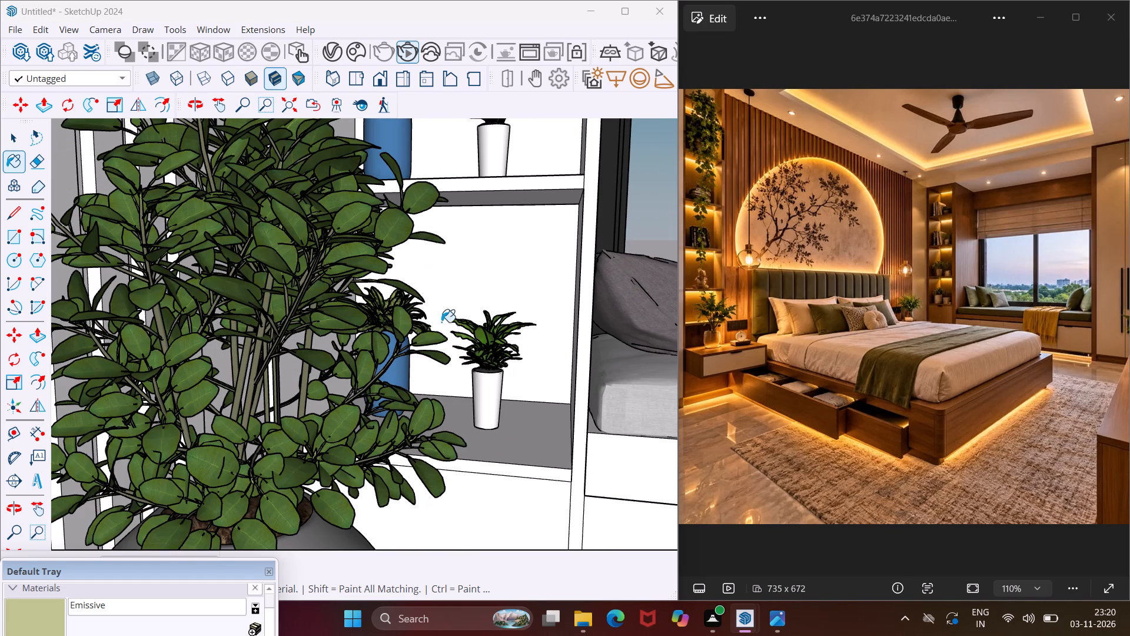
pyautogui.scroll(-16, 415, 330)
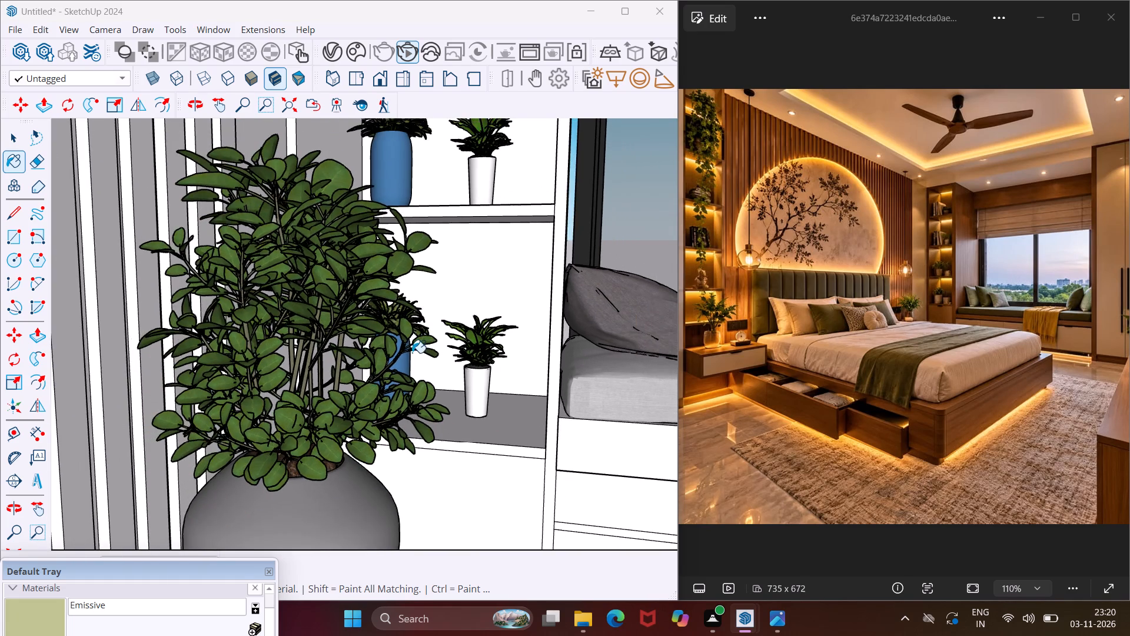
pyautogui.scroll(-6, 404, 351)
pyautogui.scroll(-9, 297, 367)
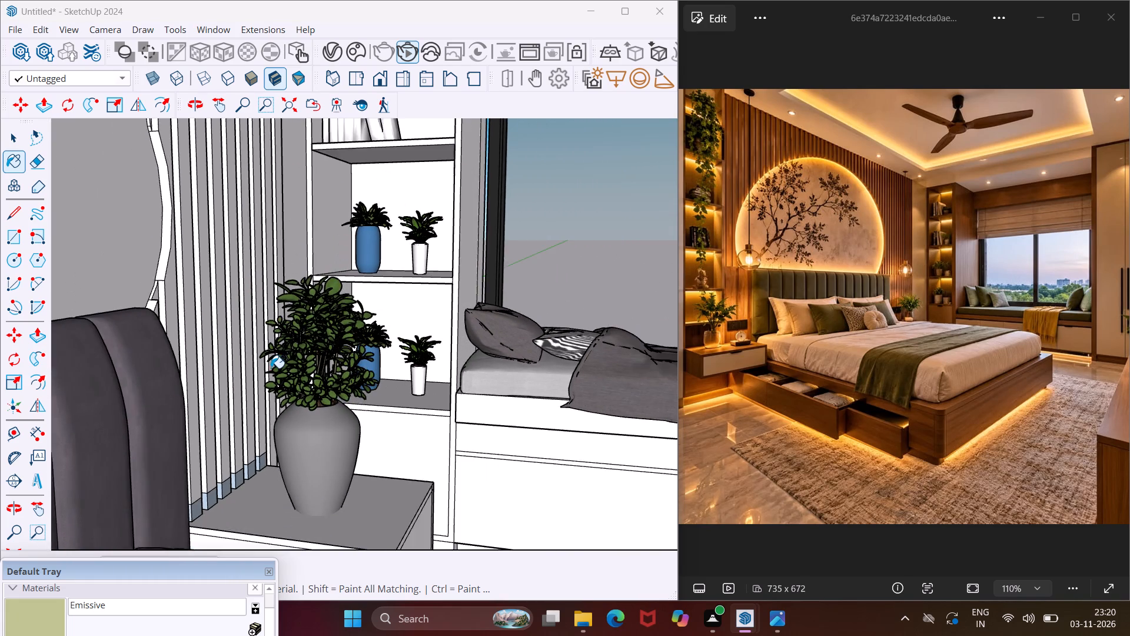
pyautogui.scroll(-7, 258, 368)
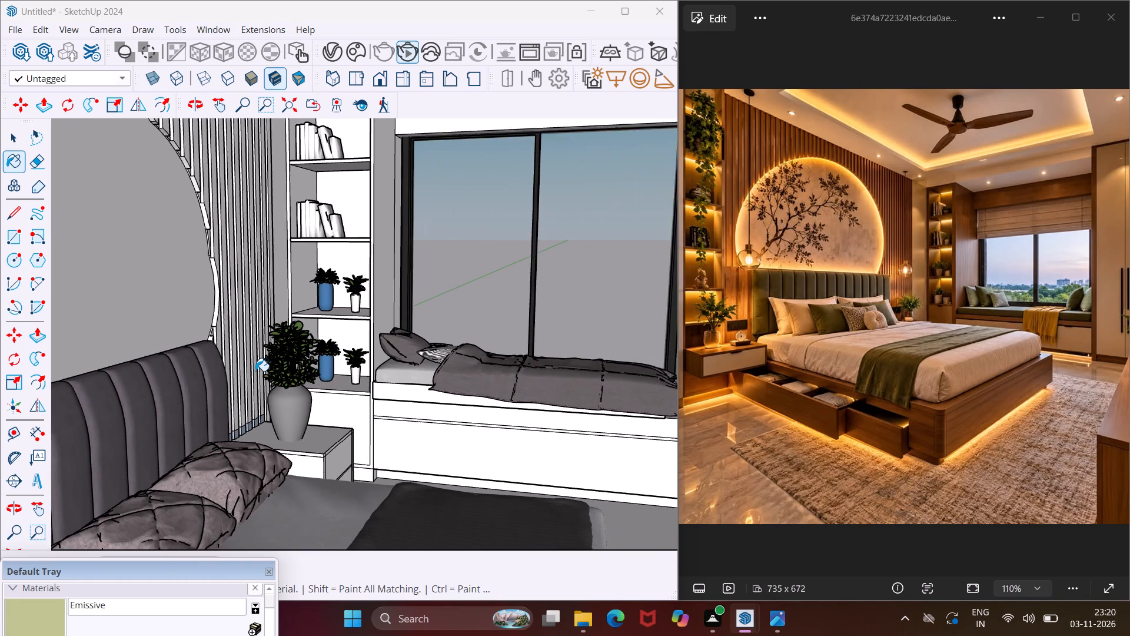
pyautogui.scroll(-5, 255, 371)
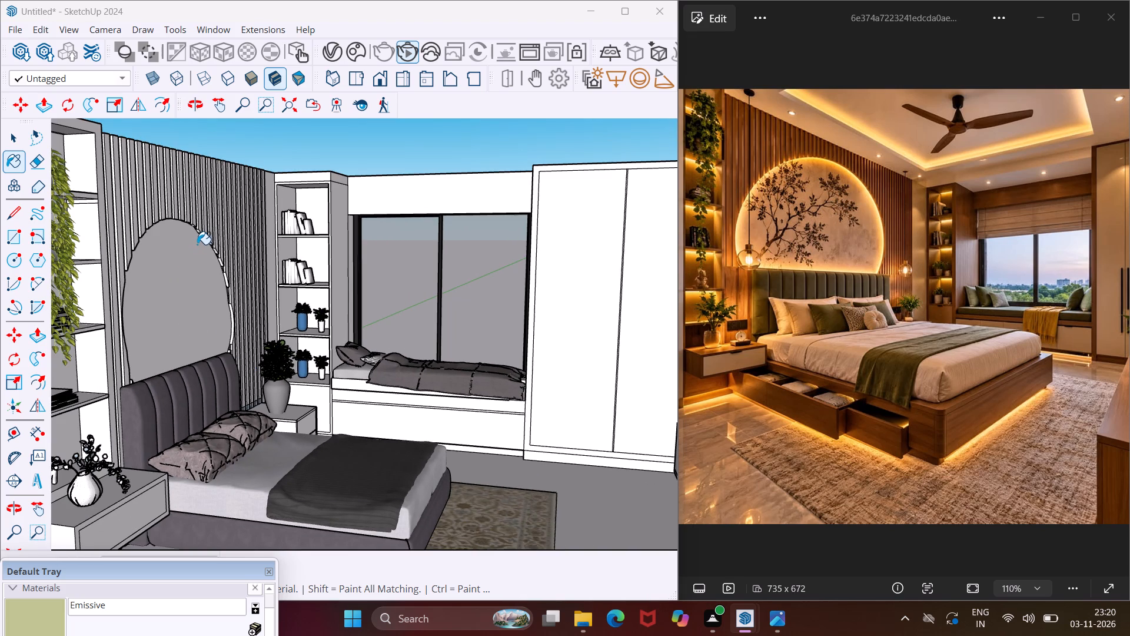
pyautogui.scroll(14, 197, 244)
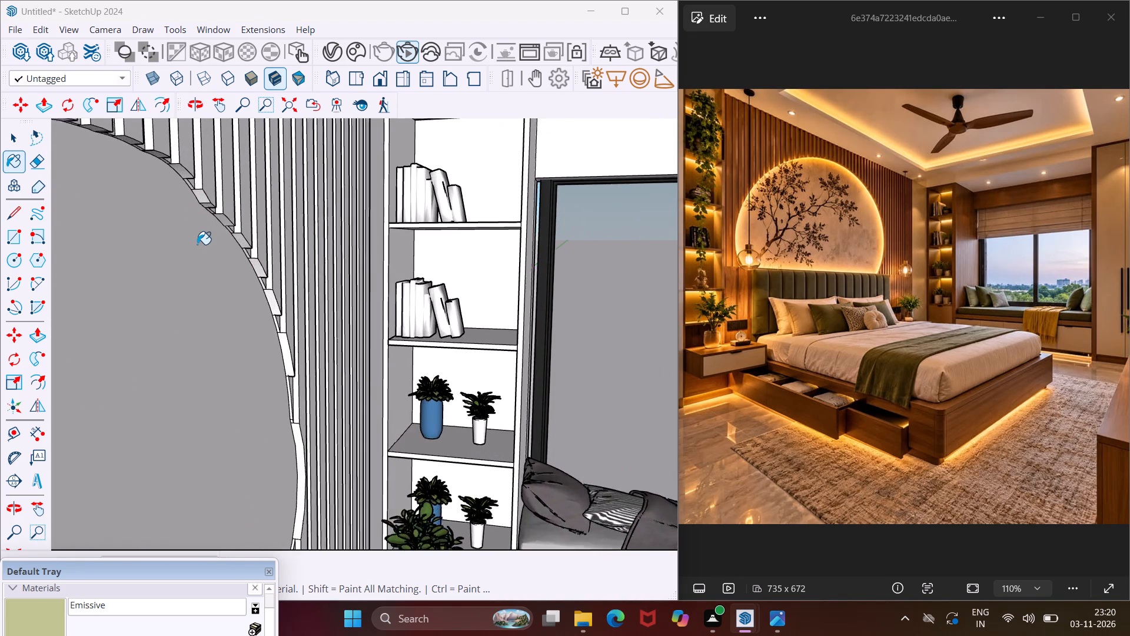
pyautogui.scroll(13, 197, 244)
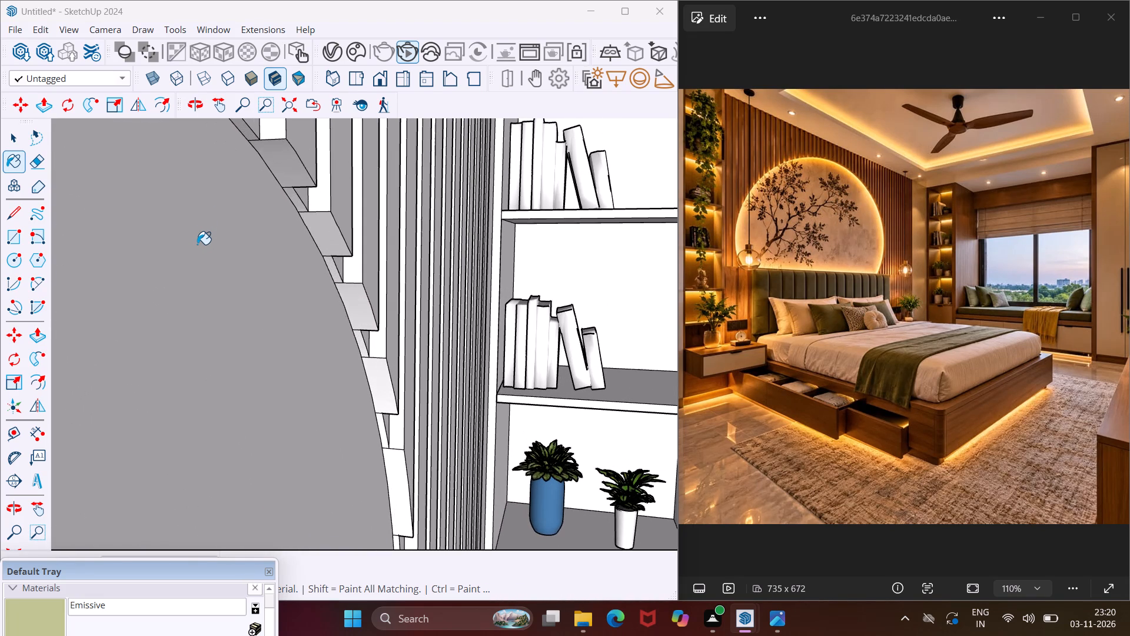
pyautogui.scroll(3, 197, 244)
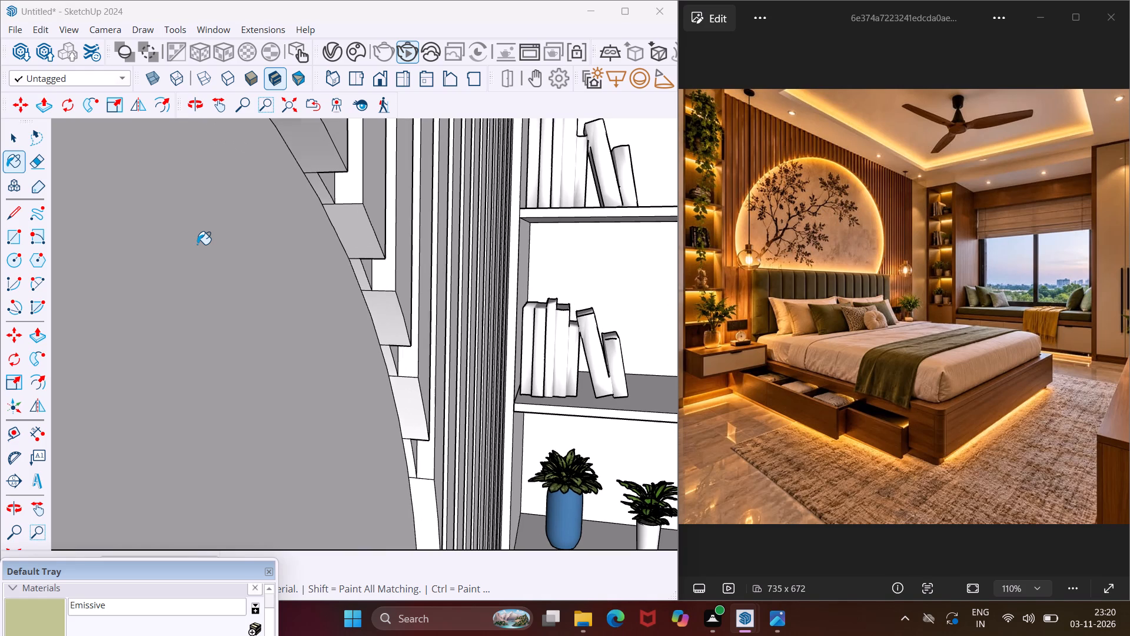
pyautogui.click(294, 147)
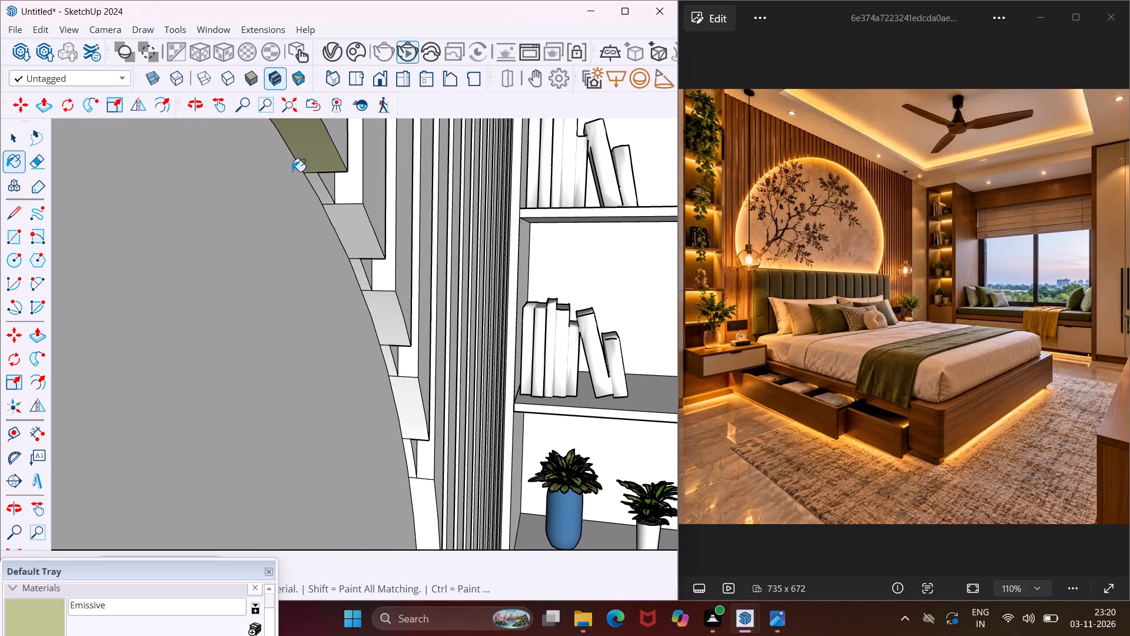
pyautogui.click(311, 184)
pyautogui.click(324, 194)
pyautogui.click(334, 215)
pyautogui.click(375, 315)
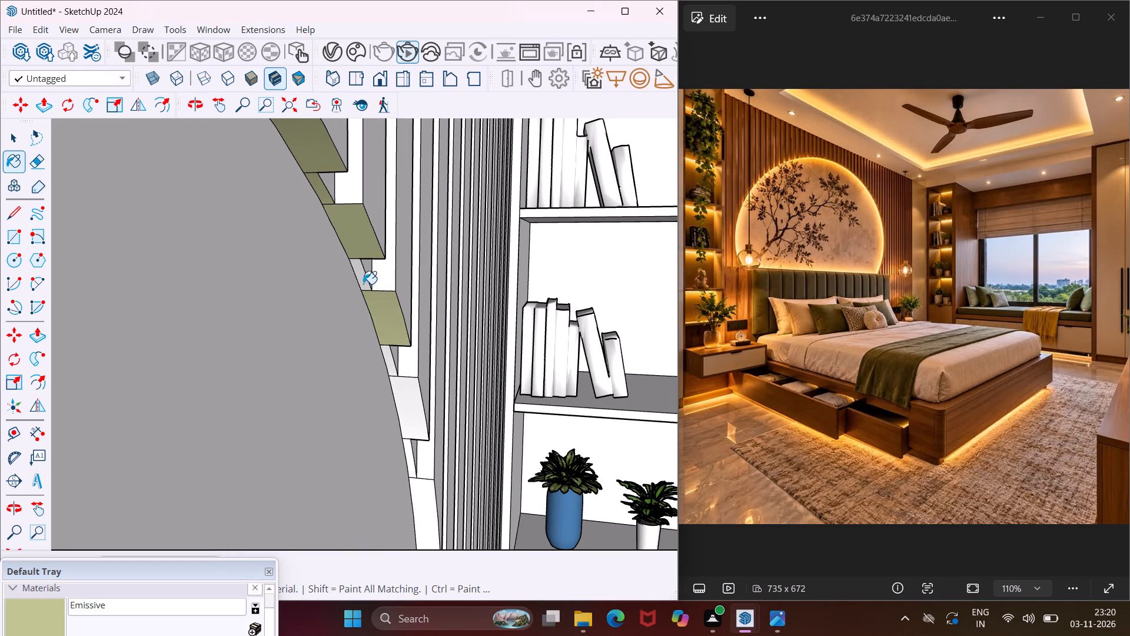
pyautogui.click(362, 282)
pyautogui.click(391, 366)
pyautogui.click(400, 390)
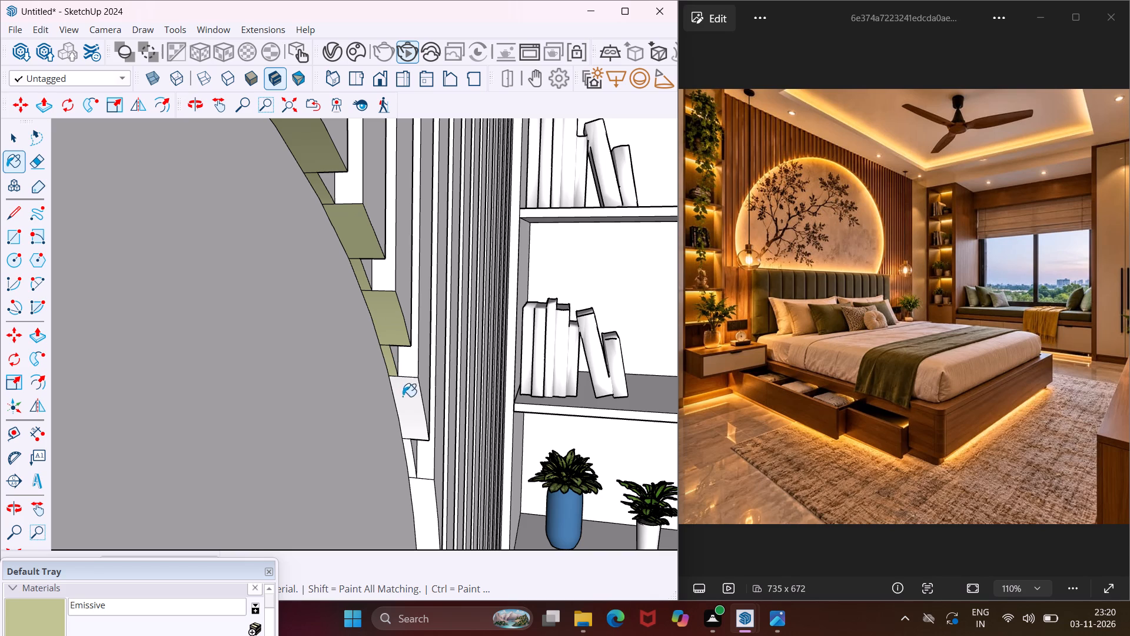
pyautogui.click(411, 466)
pyautogui.click(421, 488)
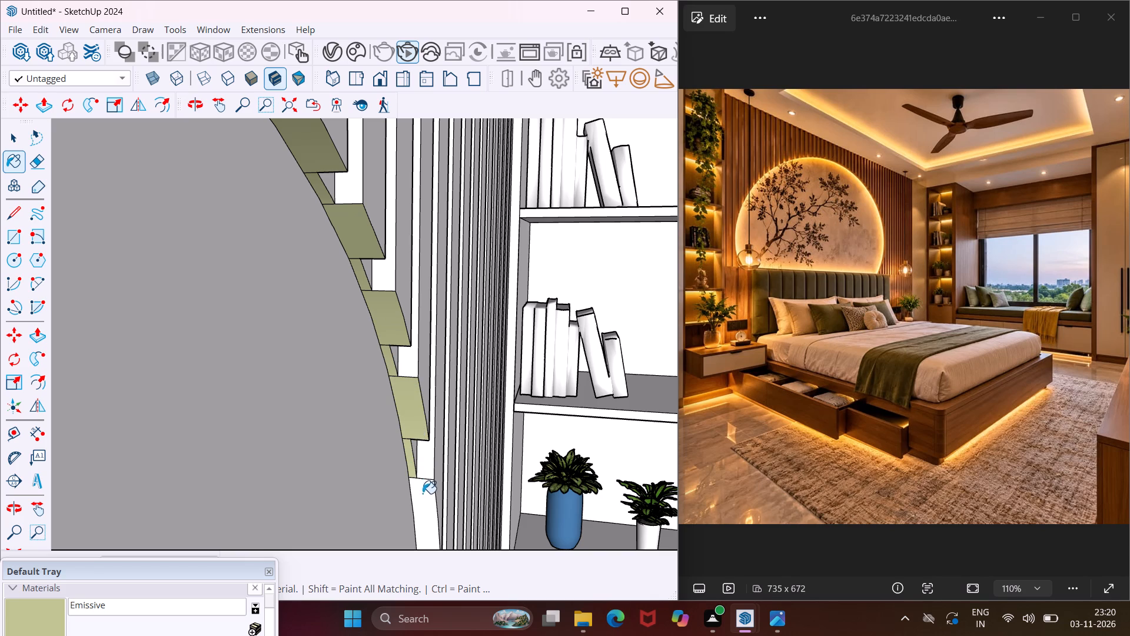
# Paint the next slat ends up the circular recess's upper curve on the bookshelf side with Emissive.
pyautogui.scroll(-11, 346, 440)
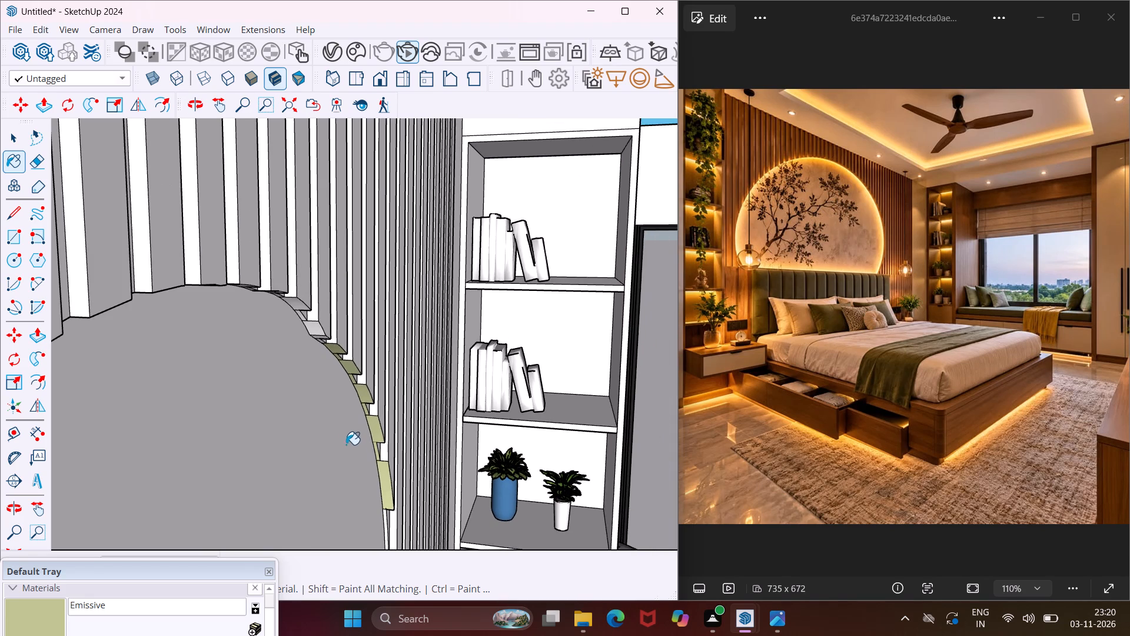
pyautogui.scroll(12, 311, 340)
pyautogui.click(314, 323)
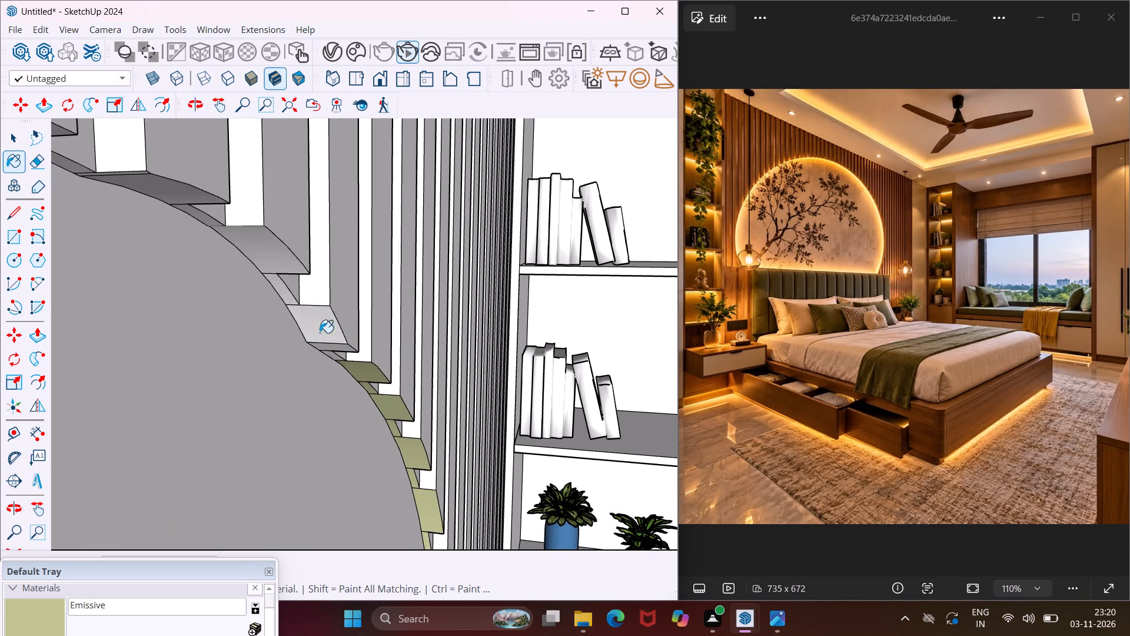
pyautogui.click(330, 347)
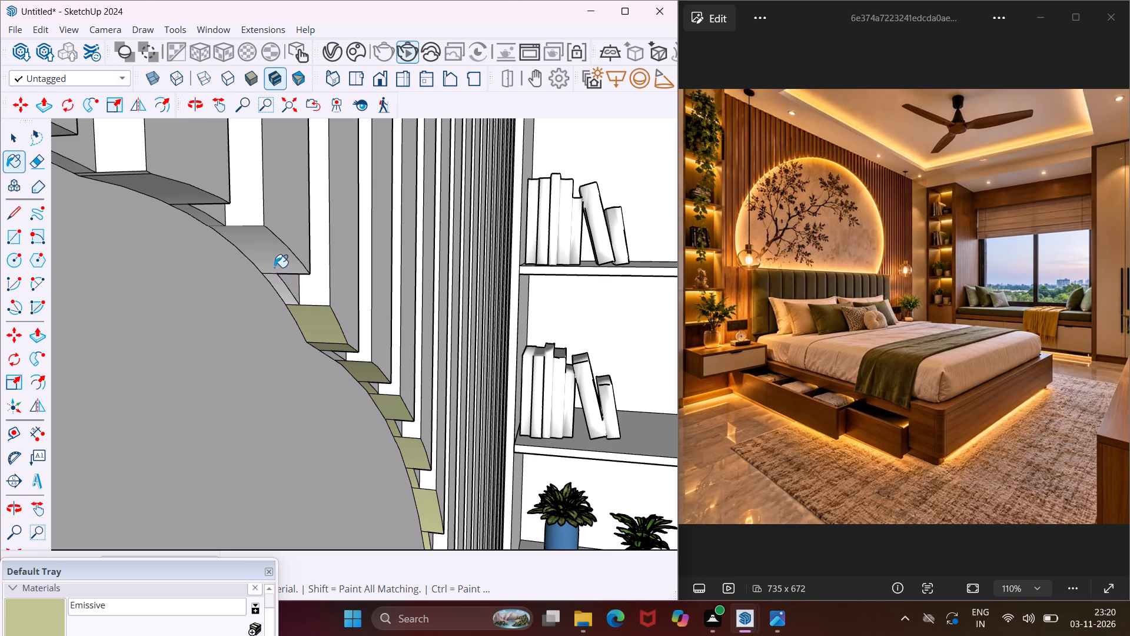
pyautogui.click(274, 267)
pyautogui.click(274, 287)
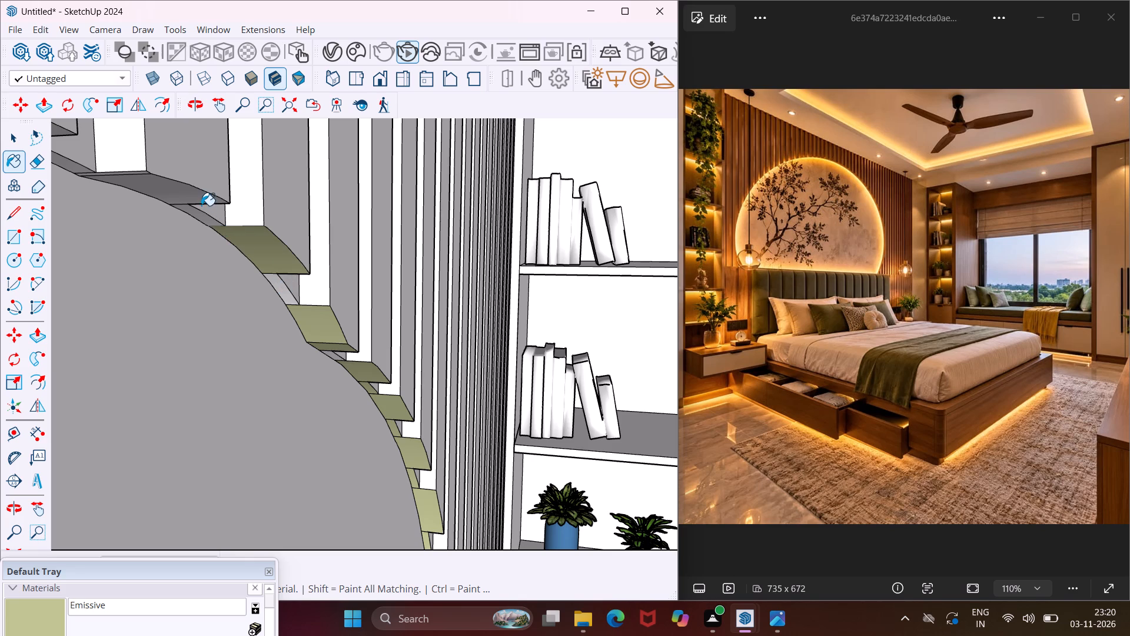
pyautogui.click(201, 205)
pyautogui.hotkey('ctrl', 'z')
pyautogui.click(175, 188)
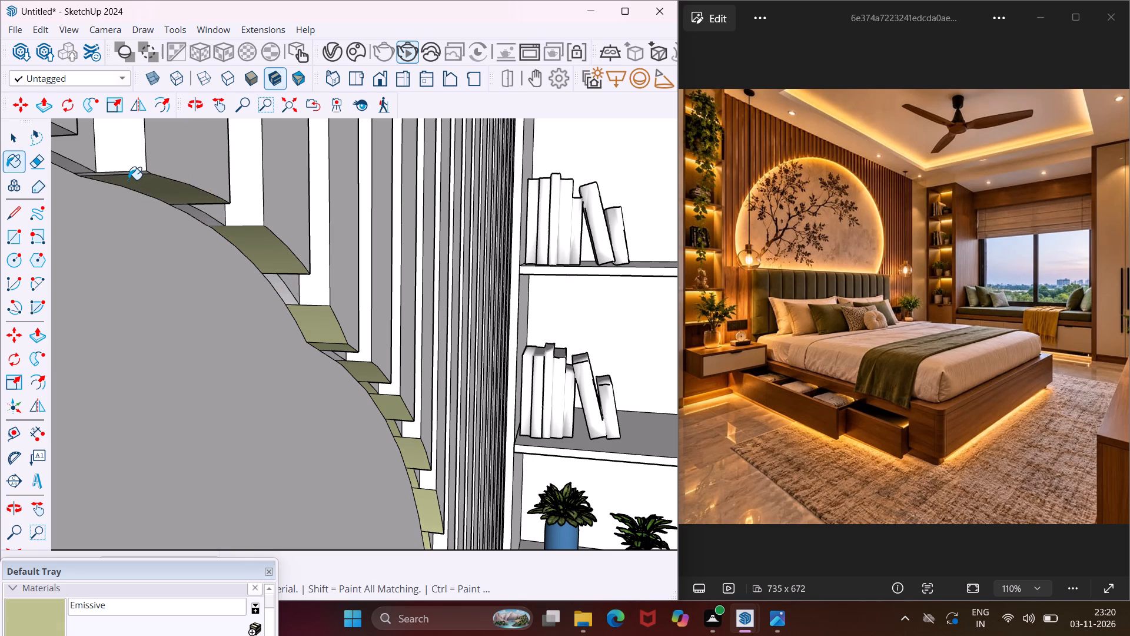
# Paint the narrow edge faces between the slat ends on the recess's upper curve, facing the bookshelf, with Emissive.
pyautogui.scroll(6, 128, 180)
pyautogui.moveTo(129, 168); pyautogui.dragTo(134, 120, button='middle')
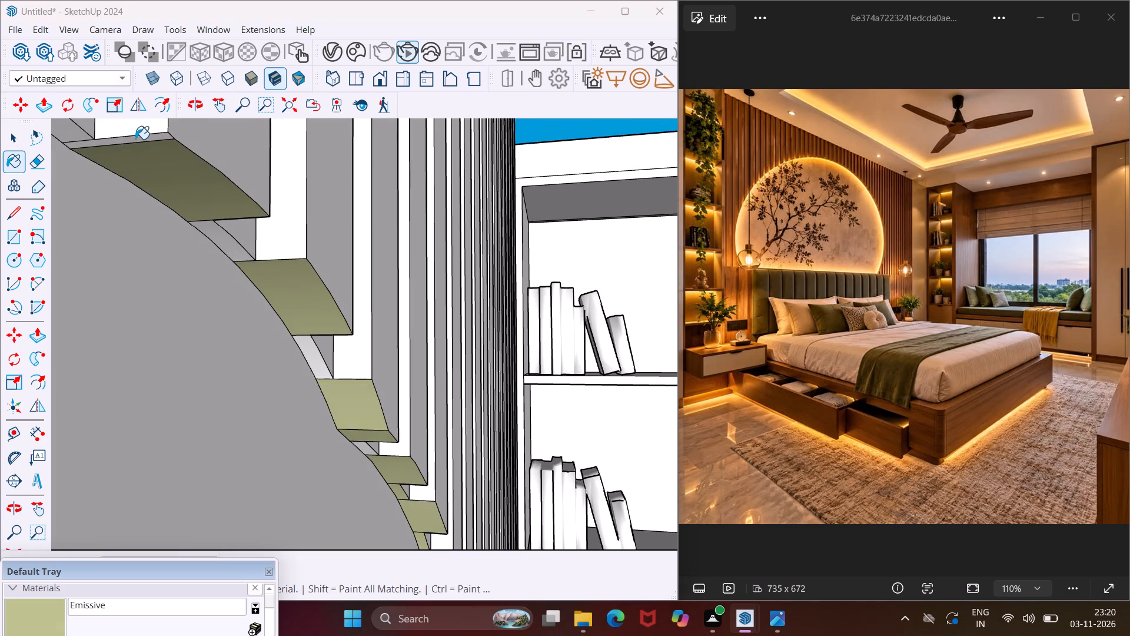
pyautogui.click(140, 140)
pyautogui.click(81, 132)
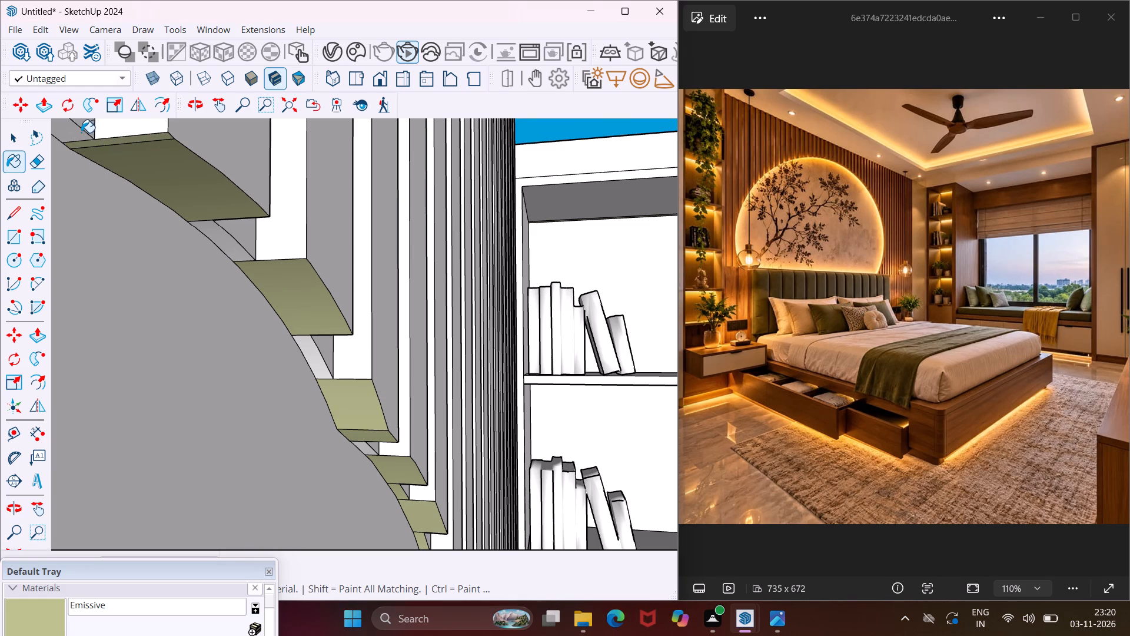
pyautogui.click(207, 231)
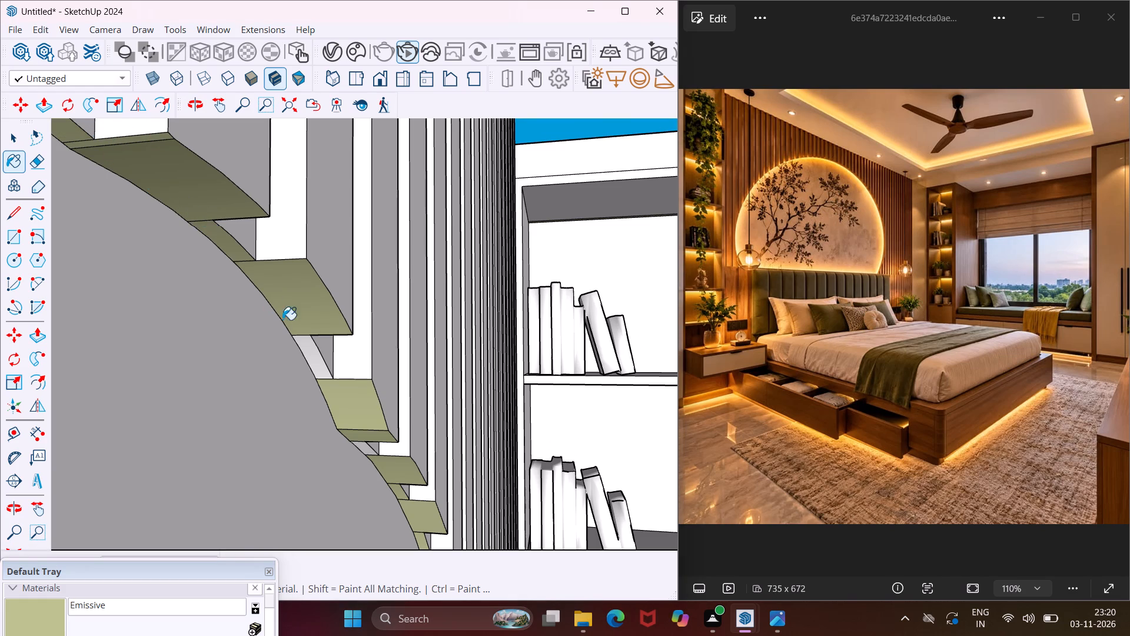
pyautogui.click(305, 350)
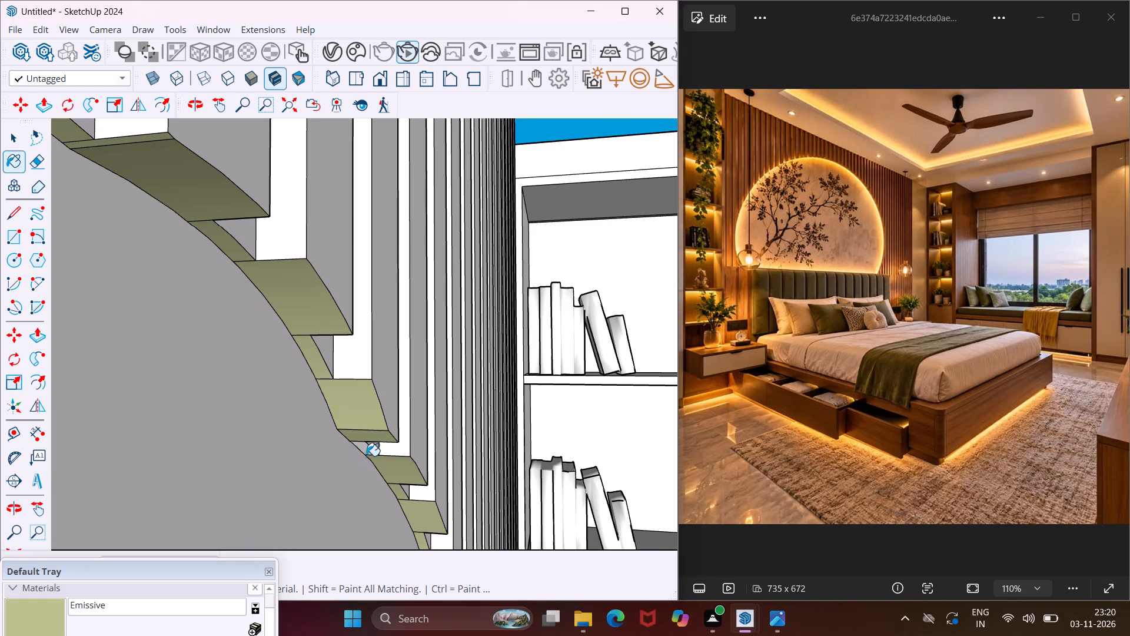
pyautogui.scroll(6, 374, 456)
pyautogui.click(365, 451)
# Paint the remaining unpainted slat ends and connecting edge faces further up toward the top of the circular recess with Emissive.
pyautogui.scroll(-2, 320, 418)
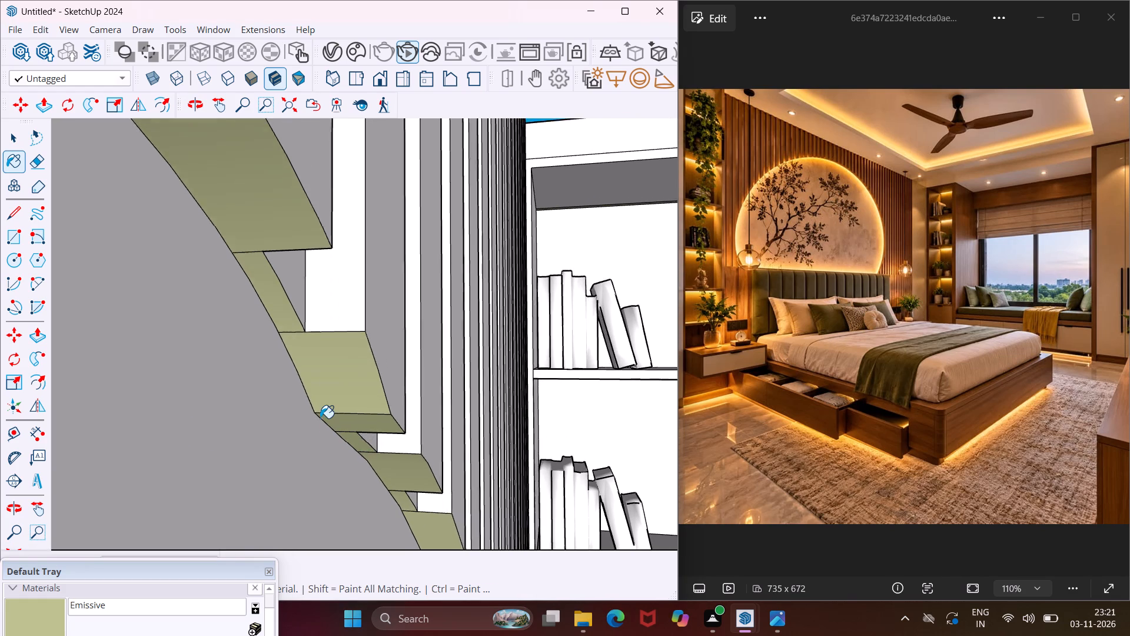
pyautogui.scroll(-17, 320, 418)
pyautogui.moveTo(238, 426); pyautogui.dragTo(228, 379, button='middle')
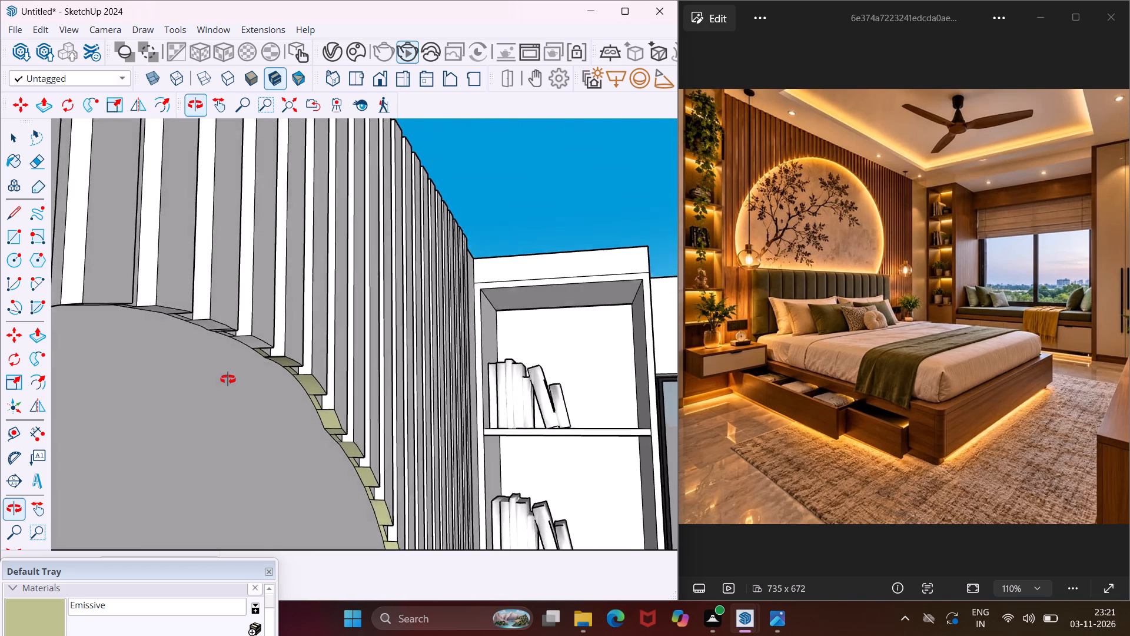
pyautogui.moveTo(228, 379); pyautogui.dragTo(279, 323, button='middle')
pyautogui.scroll(4, 278, 307)
pyautogui.click(275, 304)
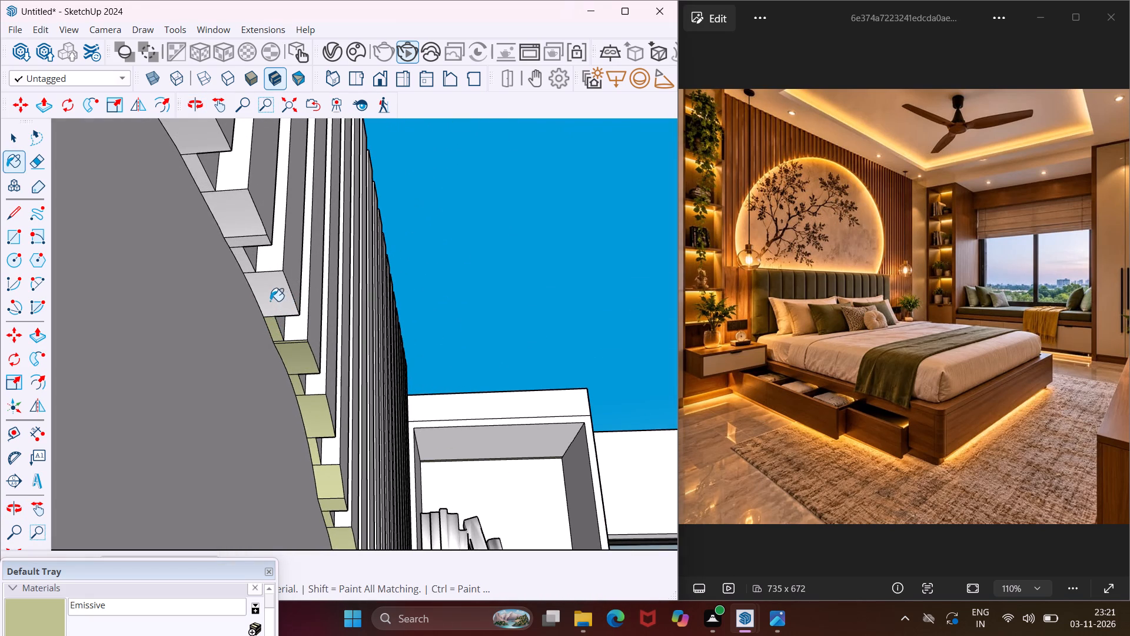
pyautogui.click(241, 260)
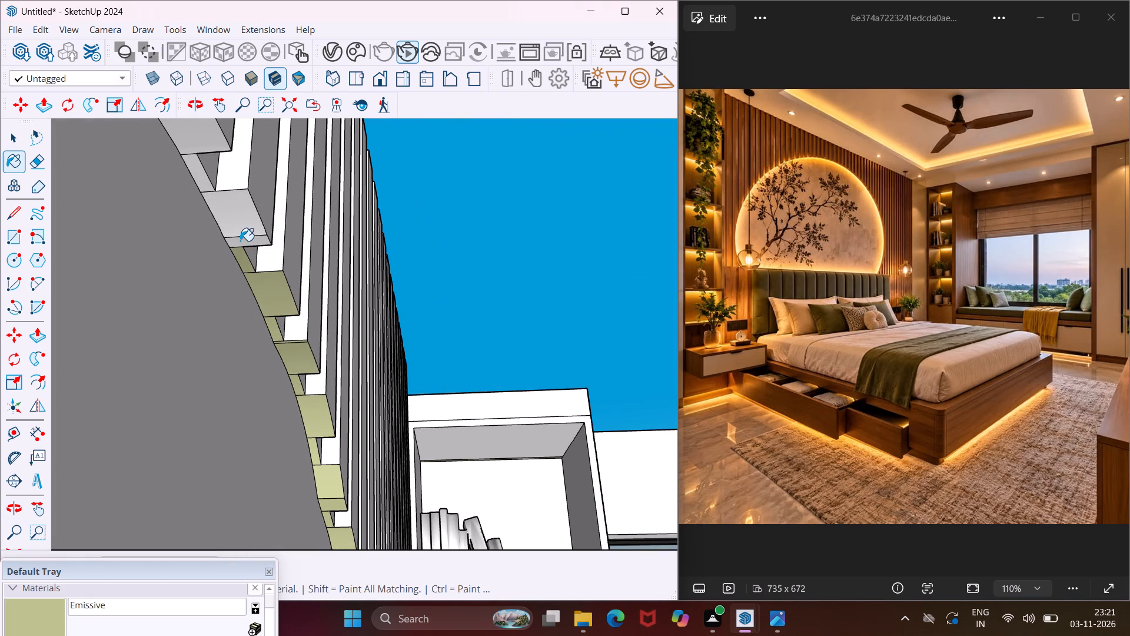
pyautogui.click(240, 241)
pyautogui.click(235, 224)
pyautogui.click(191, 144)
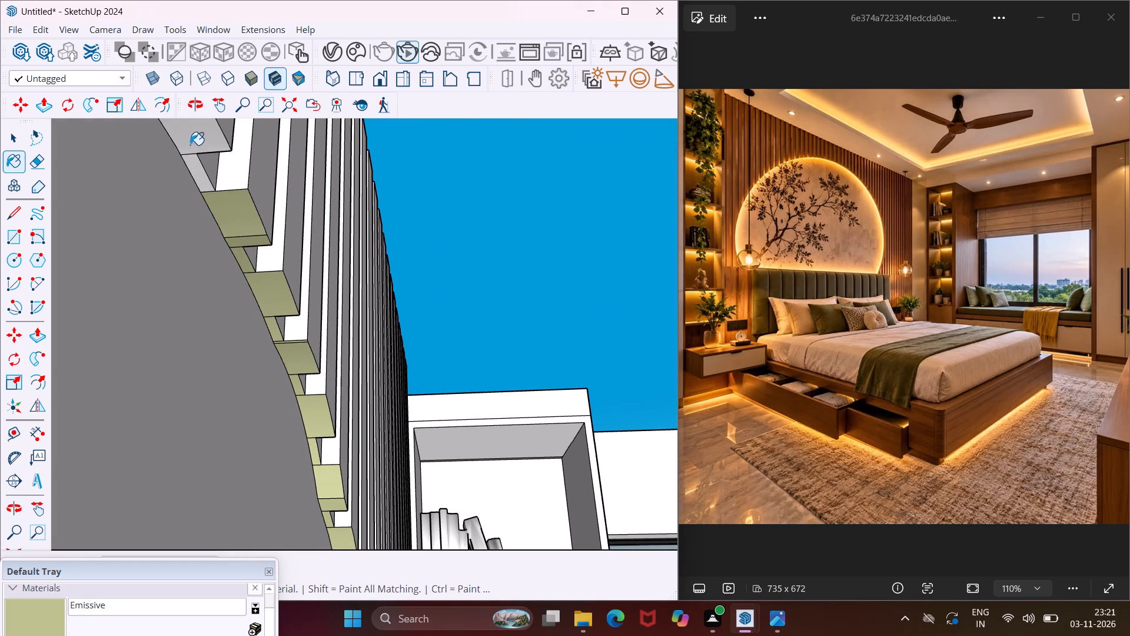
pyautogui.click(187, 160)
# Paint the long curved rim face and the small edge faces above it at the recess's widest point, bookshelf side, with Emissive.
pyautogui.scroll(-19, 194, 185)
pyautogui.scroll(-6, 199, 196)
pyautogui.moveTo(204, 231); pyautogui.dragTo(128, 225, button='middle')
pyautogui.scroll(9, 277, 408)
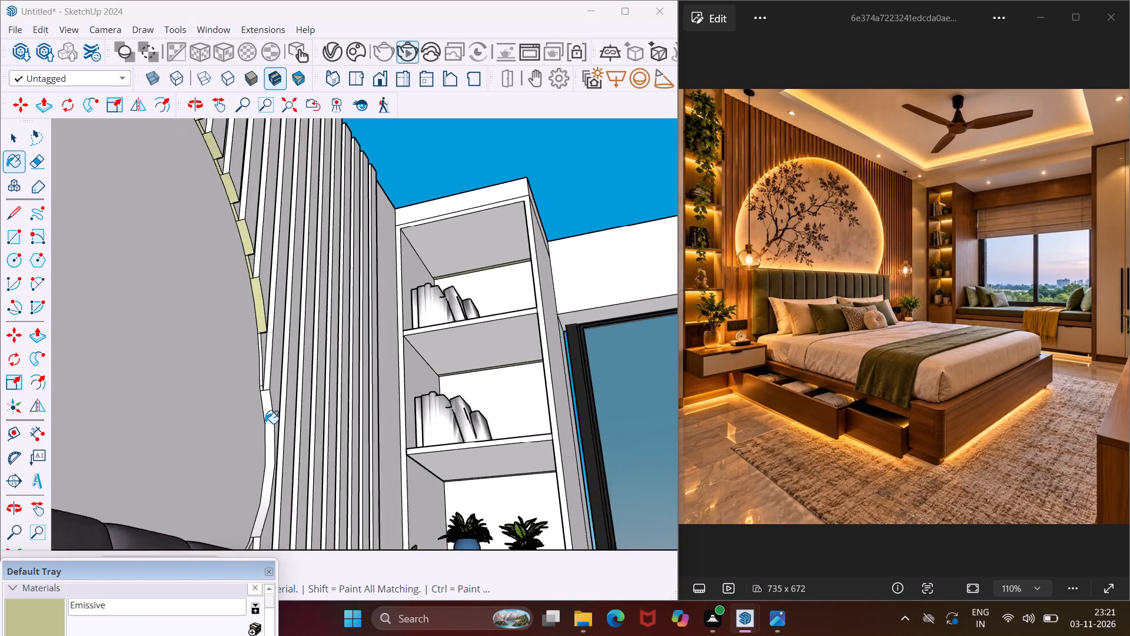
pyautogui.scroll(8, 265, 423)
pyautogui.click(273, 394)
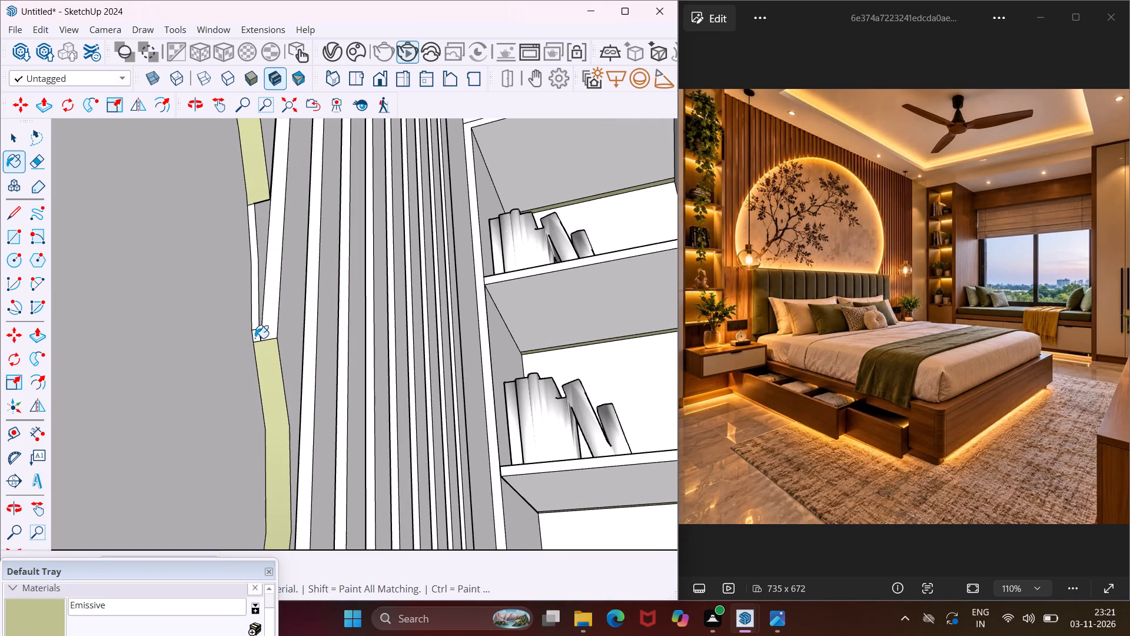
pyautogui.click(255, 338)
pyautogui.click(253, 314)
# Paint the slat end and narrow edge face of the circular recess just above the headboard's bookshelf-side corner with Emissive.
pyautogui.scroll(-7, 258, 371)
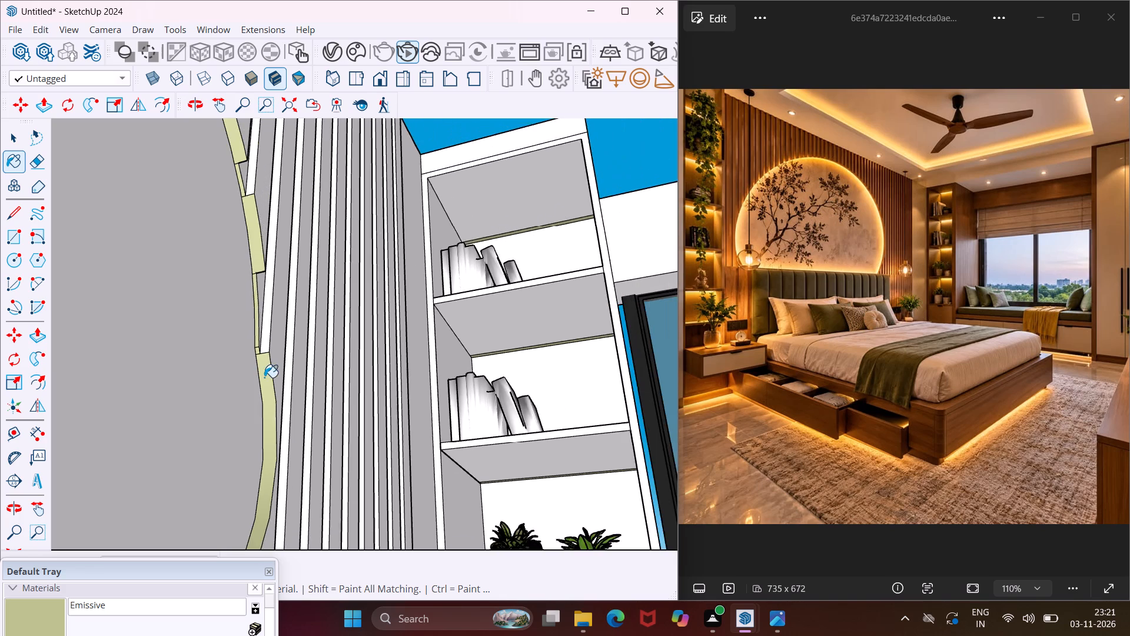
pyautogui.scroll(-7, 264, 377)
pyautogui.moveTo(261, 452); pyautogui.dragTo(257, 503, button='middle')
pyautogui.scroll(-5, 255, 373)
pyautogui.moveTo(258, 382); pyautogui.dragTo(255, 478, button='middle')
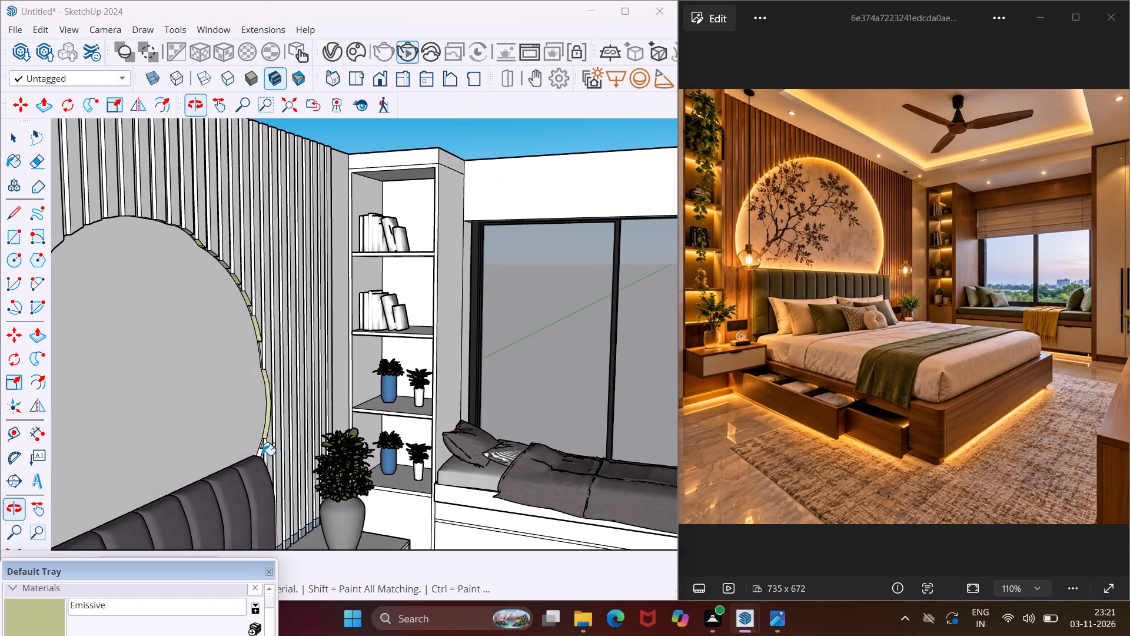
pyautogui.scroll(13, 262, 455)
pyautogui.click(253, 453)
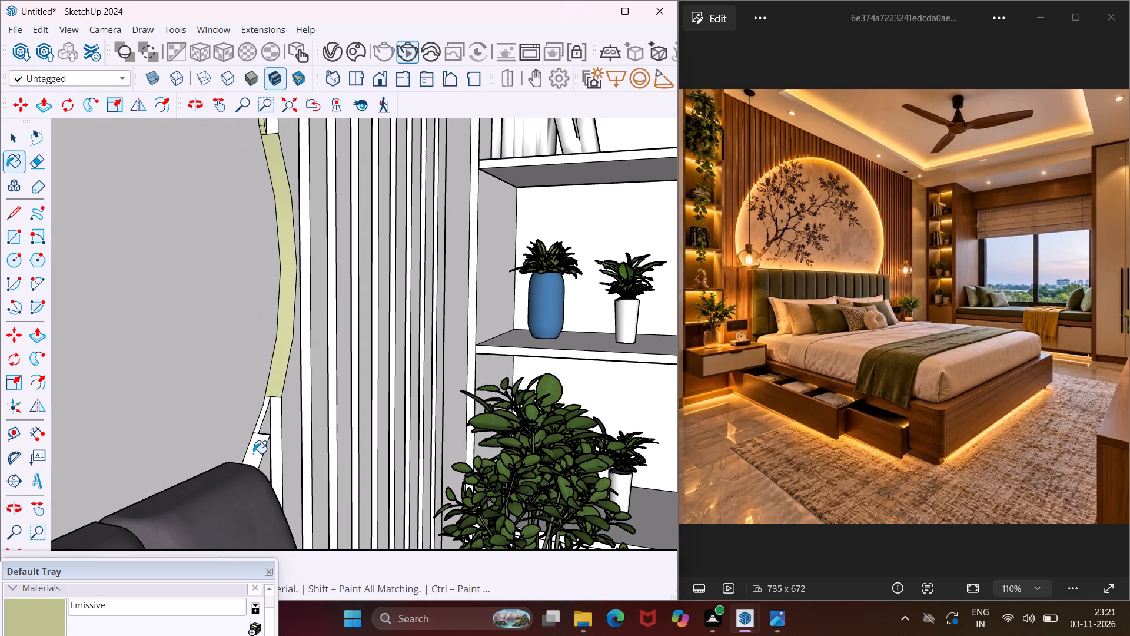
pyautogui.scroll(6, 254, 444)
pyautogui.click(262, 406)
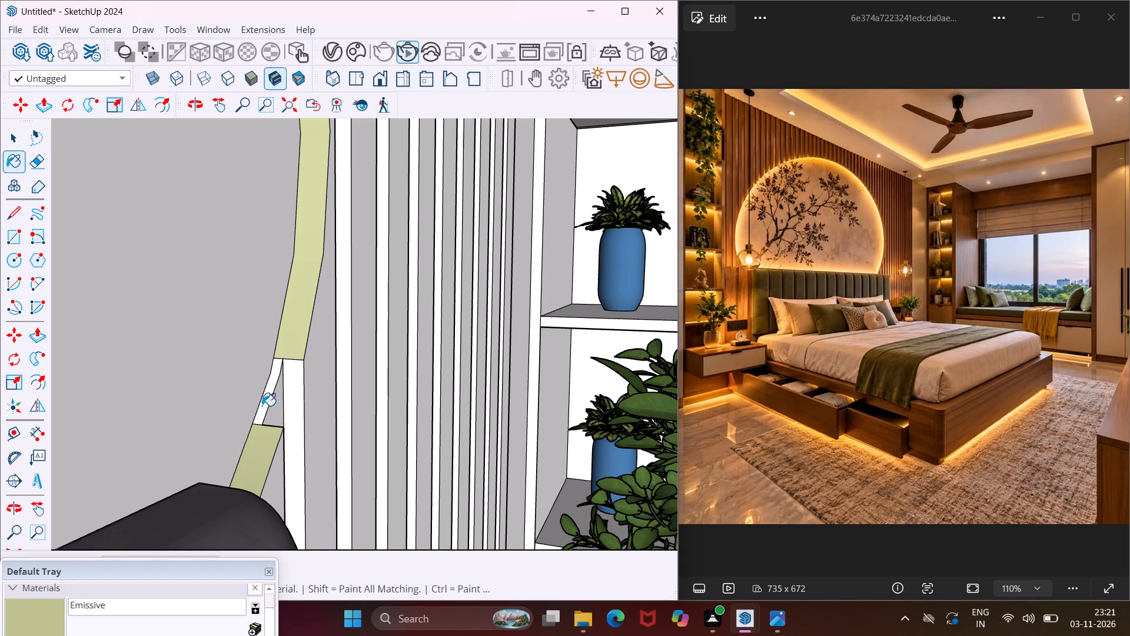
# Paint the first recess edge faces and the slat end hidden behind the headboard's bookshelf-side corner with Emissive.
pyautogui.scroll(-11, 285, 307)
pyautogui.moveTo(187, 340); pyautogui.dragTo(188, 375, button='middle')
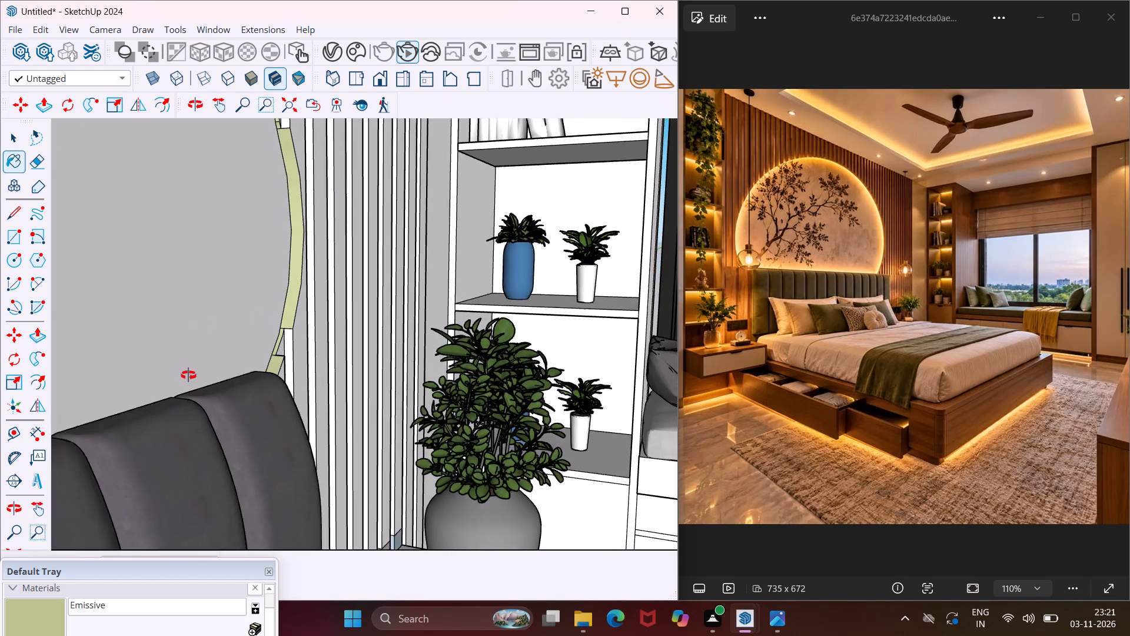
pyautogui.moveTo(188, 375); pyautogui.dragTo(280, 396, button='middle')
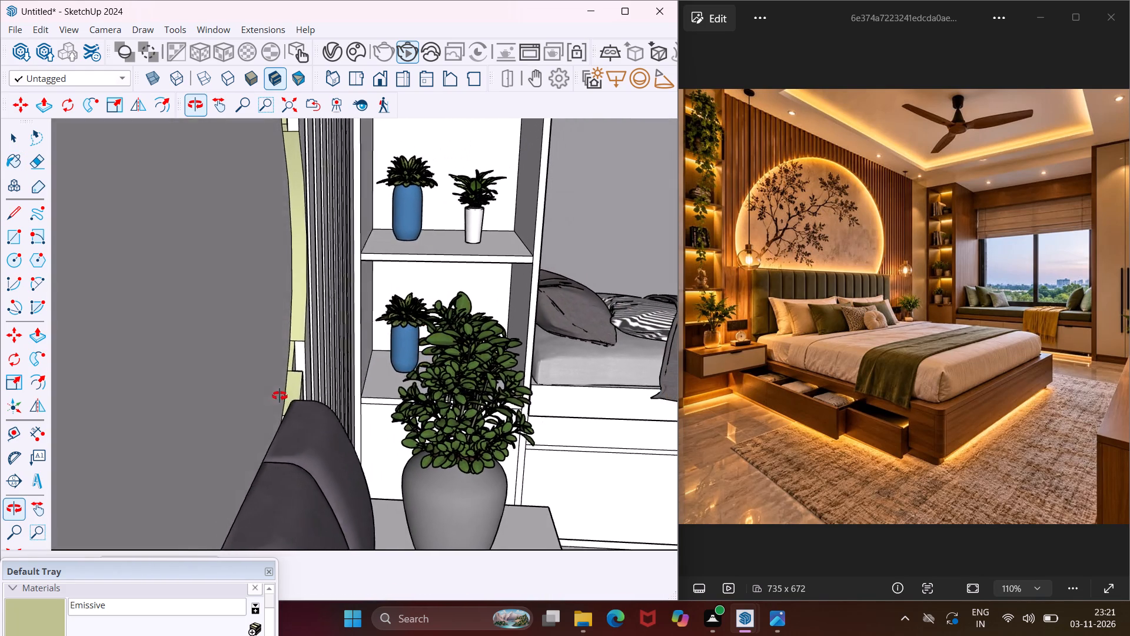
pyautogui.moveTo(280, 396); pyautogui.dragTo(303, 390, button='middle')
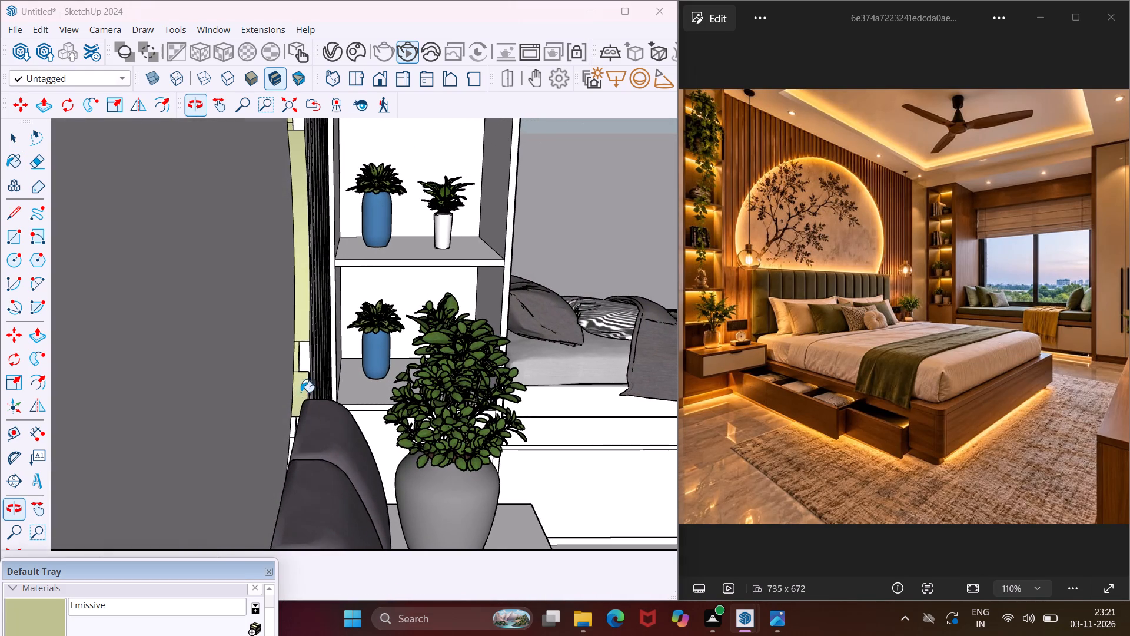
pyautogui.scroll(14, 283, 430)
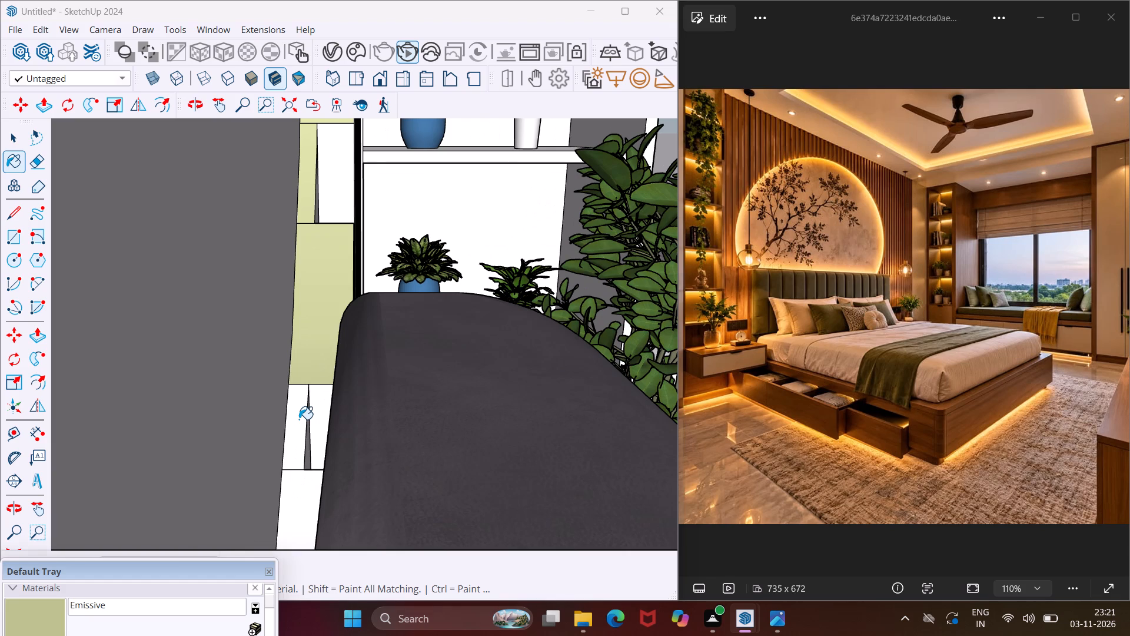
pyautogui.click(299, 419)
pyautogui.click(316, 409)
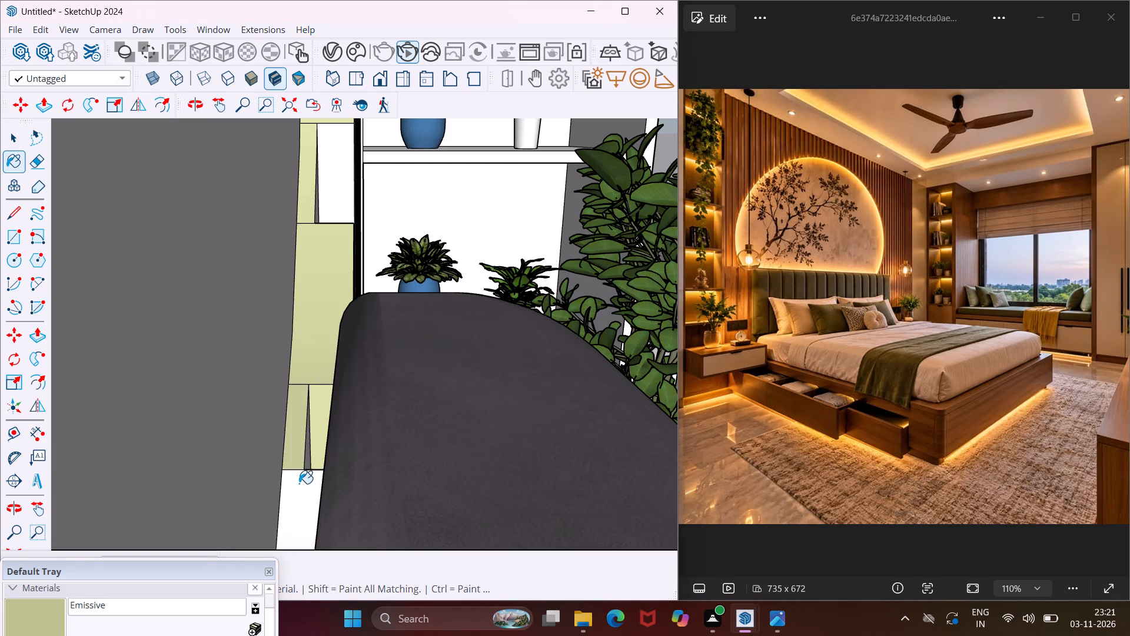
pyautogui.click(299, 484)
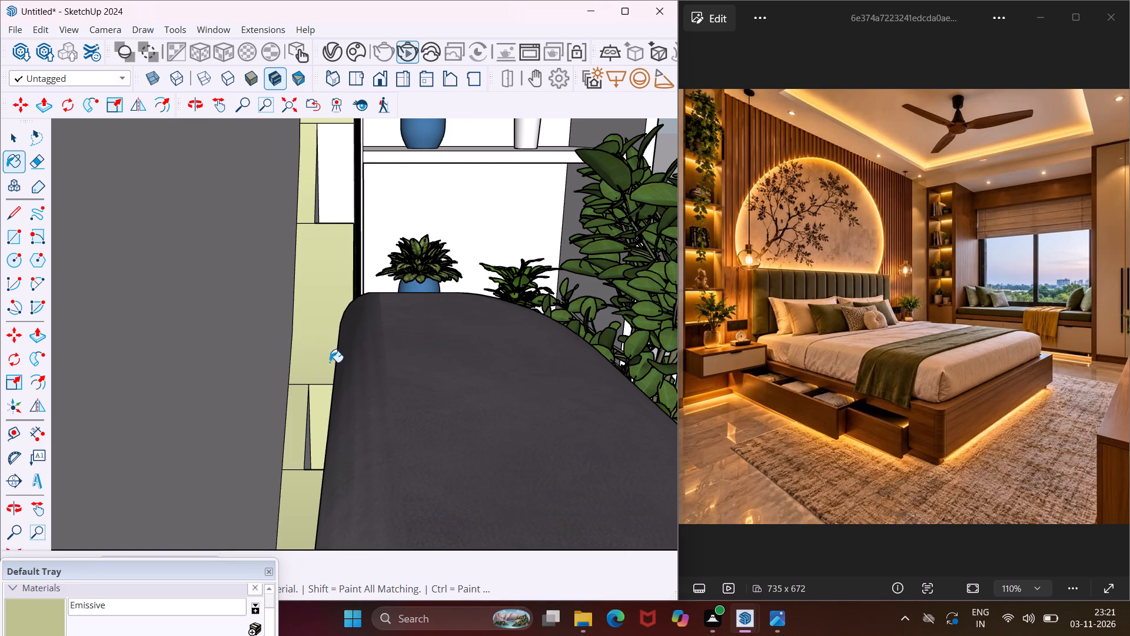
# Paint the next edge face and slat end down the recess's lower curve behind the headboard with Emissive.
pyautogui.scroll(-12, 323, 324)
pyautogui.scroll(3, 286, 478)
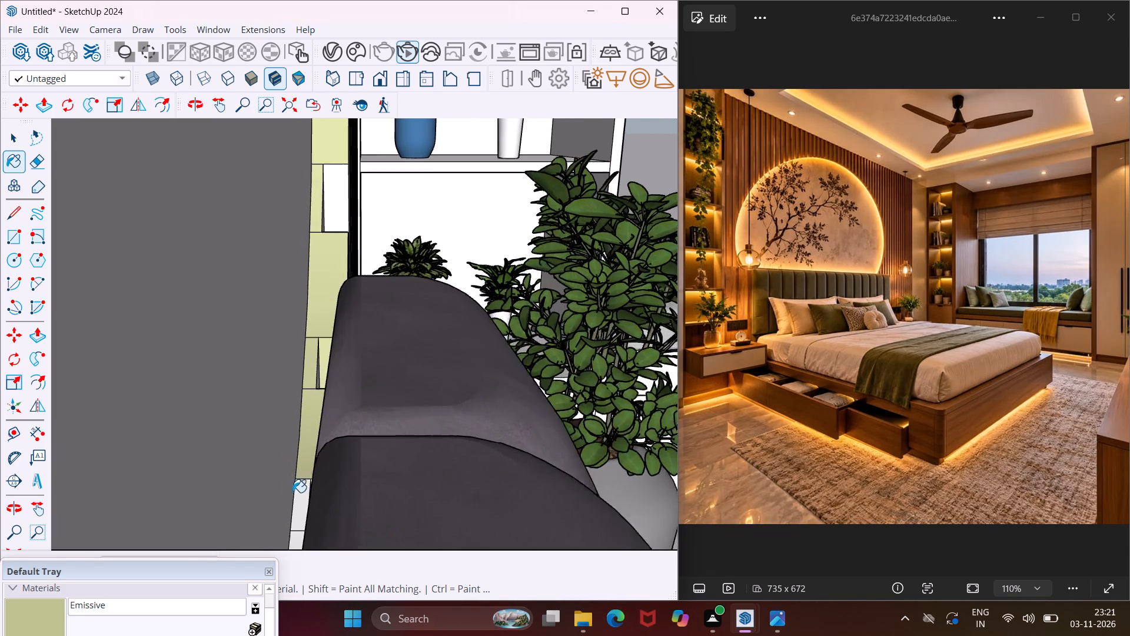
pyautogui.scroll(4, 293, 492)
pyautogui.click(305, 496)
pyautogui.scroll(-5, 304, 462)
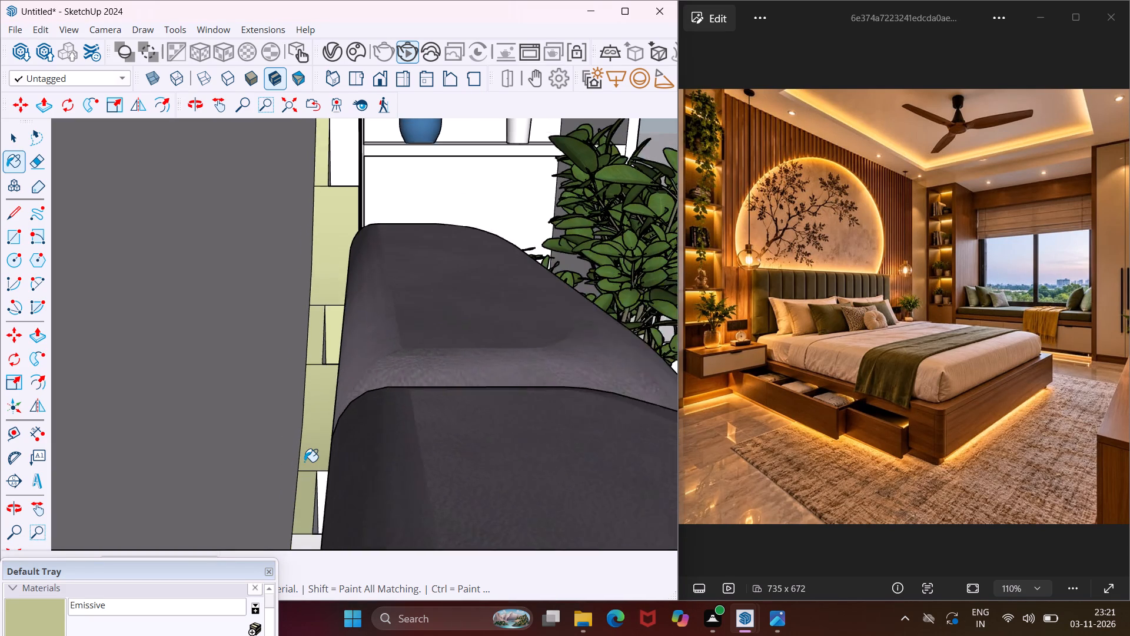
pyautogui.scroll(2, 300, 529)
pyautogui.click(300, 530)
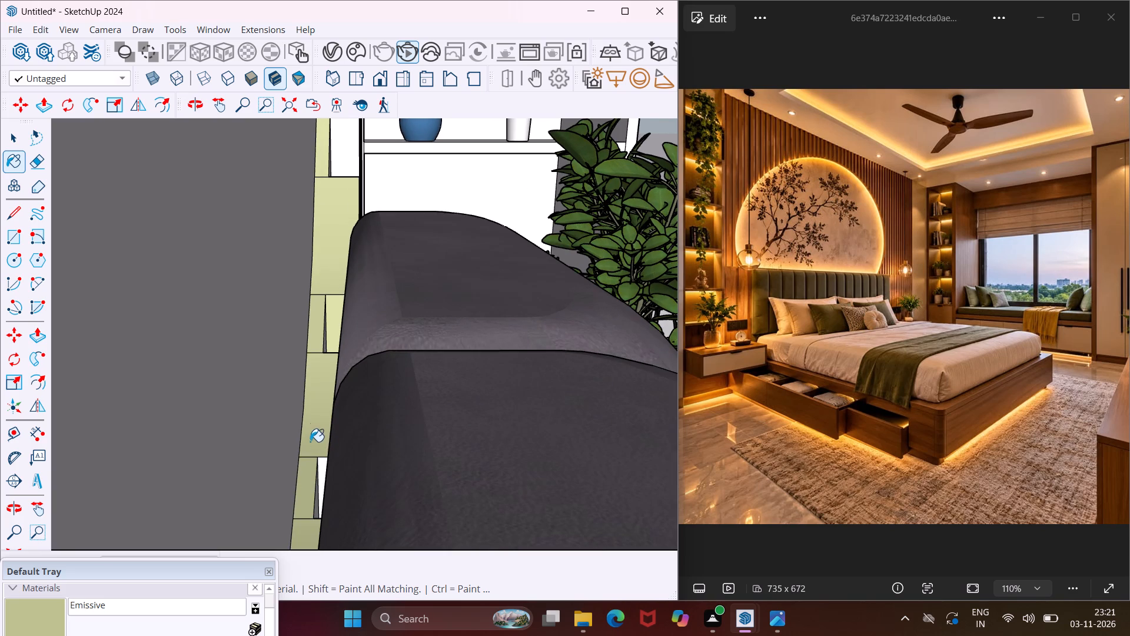
# Paint the next narrow edge faces and slat end down the recess's lower curve behind the headboard with Emissive.
pyautogui.scroll(-9, 309, 415)
pyautogui.scroll(3, 285, 507)
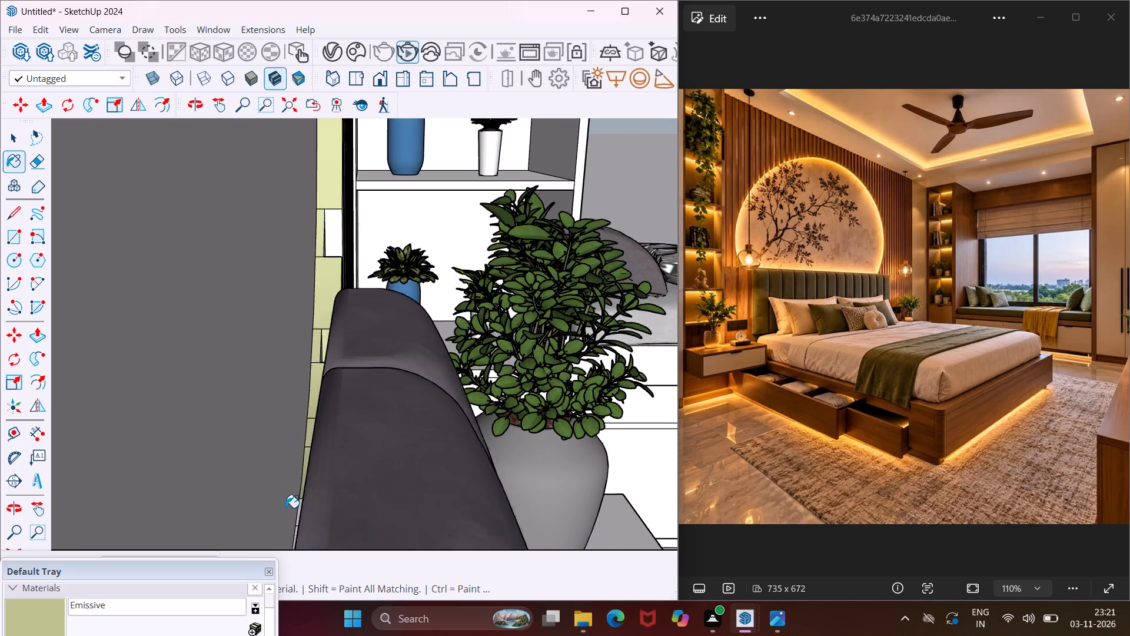
pyautogui.scroll(1, 292, 511)
pyautogui.moveTo(292, 511); pyautogui.dragTo(311, 509, button='middle')
pyautogui.scroll(4, 319, 516)
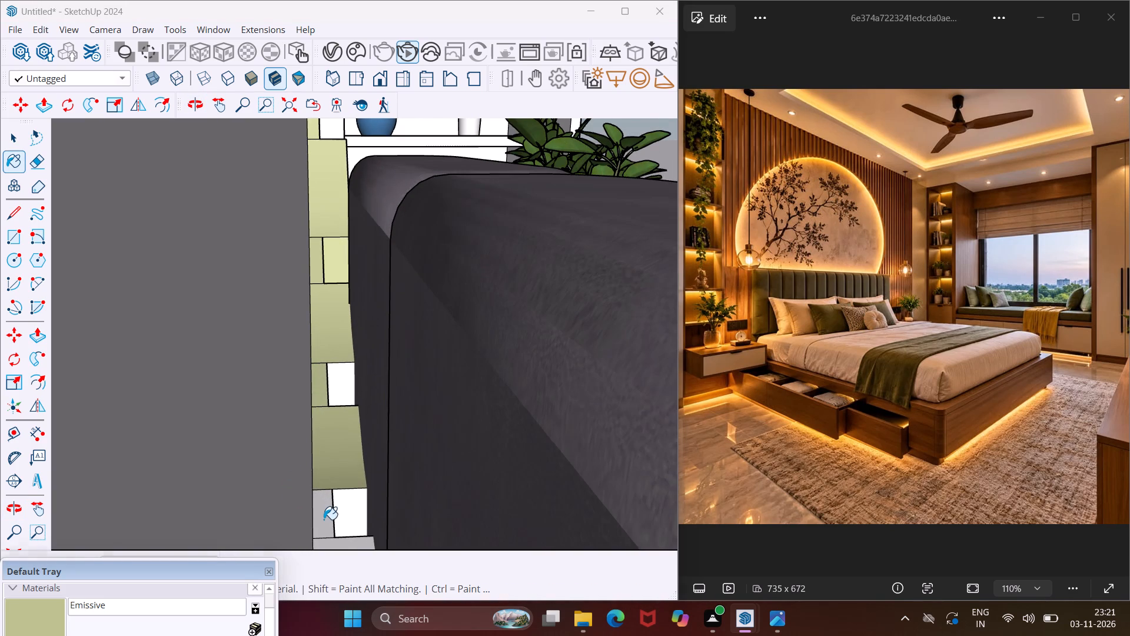
pyautogui.click(324, 519)
pyautogui.click(333, 546)
pyautogui.scroll(-6, 318, 415)
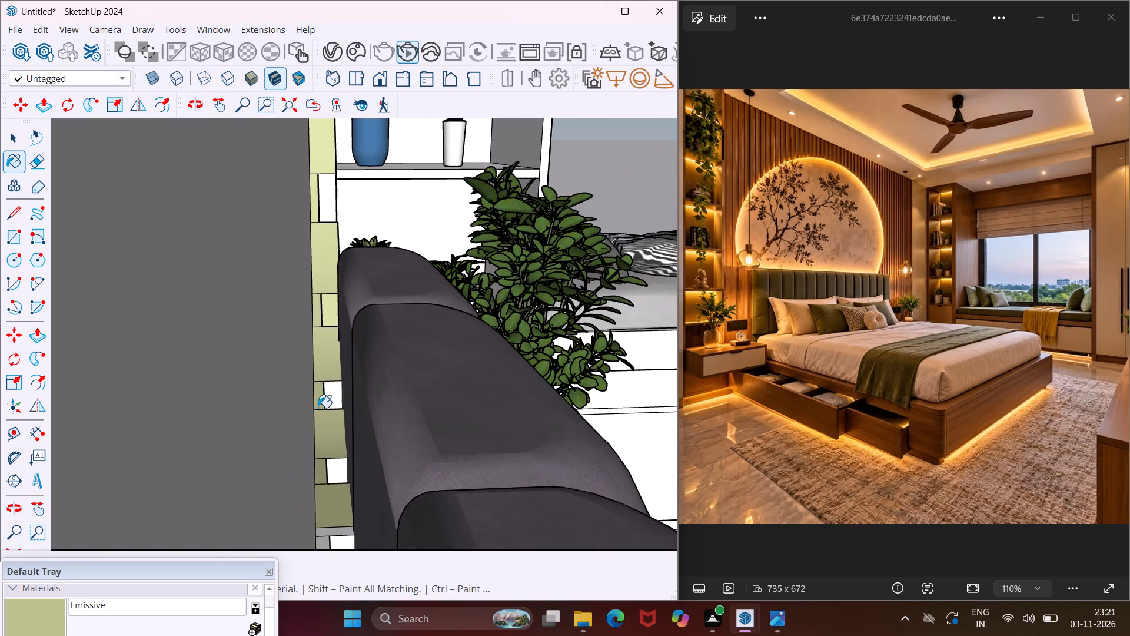
pyautogui.scroll(-3, 318, 408)
pyautogui.scroll(6, 321, 512)
pyautogui.click(322, 512)
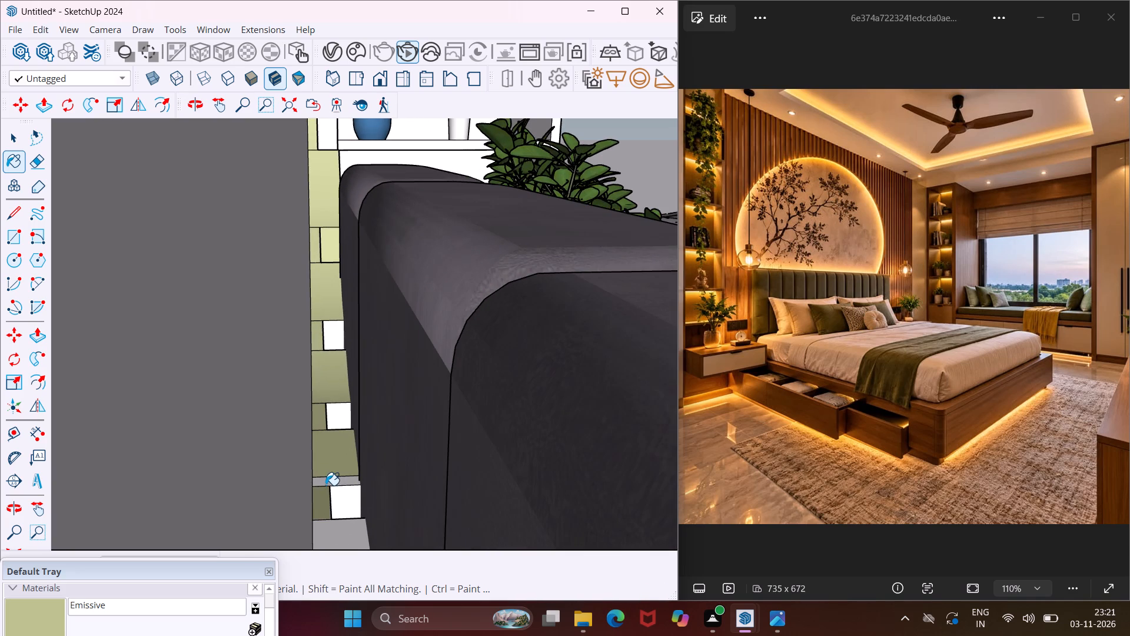
# Paint the thin rim strip, the next narrow edge face and the two wide faces further down the hidden curve with Emissive.
pyautogui.scroll(3, 325, 485)
pyautogui.moveTo(325, 485); pyautogui.dragTo(325, 458, button='middle')
pyautogui.scroll(3, 325, 457)
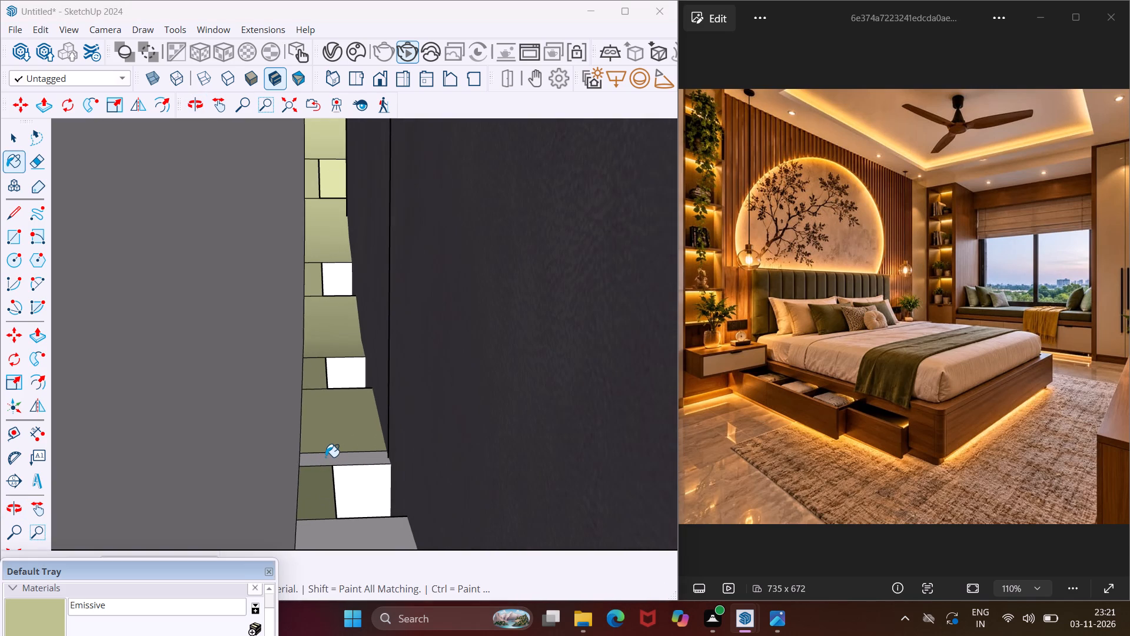
pyautogui.click(325, 457)
pyautogui.click(323, 528)
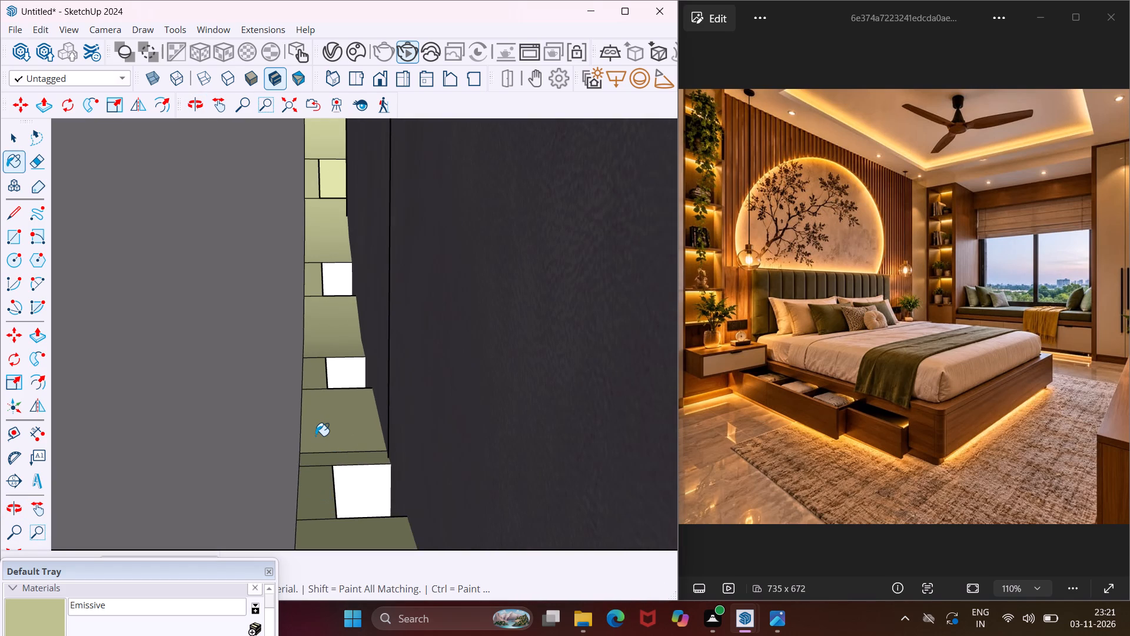
pyautogui.scroll(-13, 315, 436)
pyautogui.scroll(3, 317, 509)
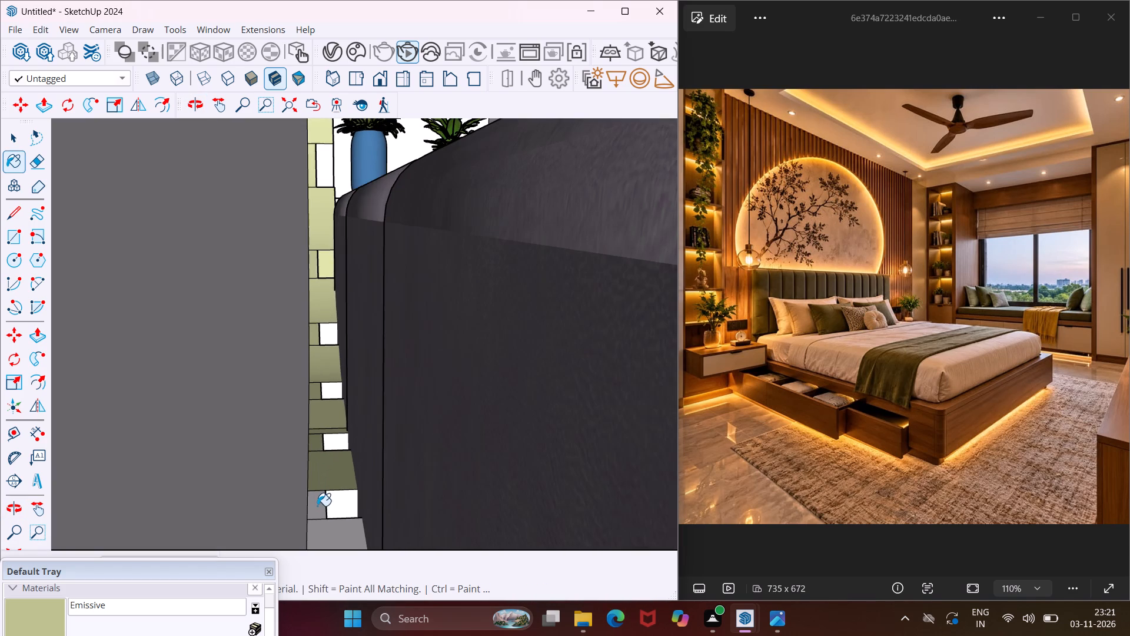
pyautogui.click(317, 506)
pyautogui.click(325, 536)
# Paint the following narrow edge face and wide face near the bottom of the recess behind the headboard with Emissive.
pyautogui.scroll(-7, 319, 473)
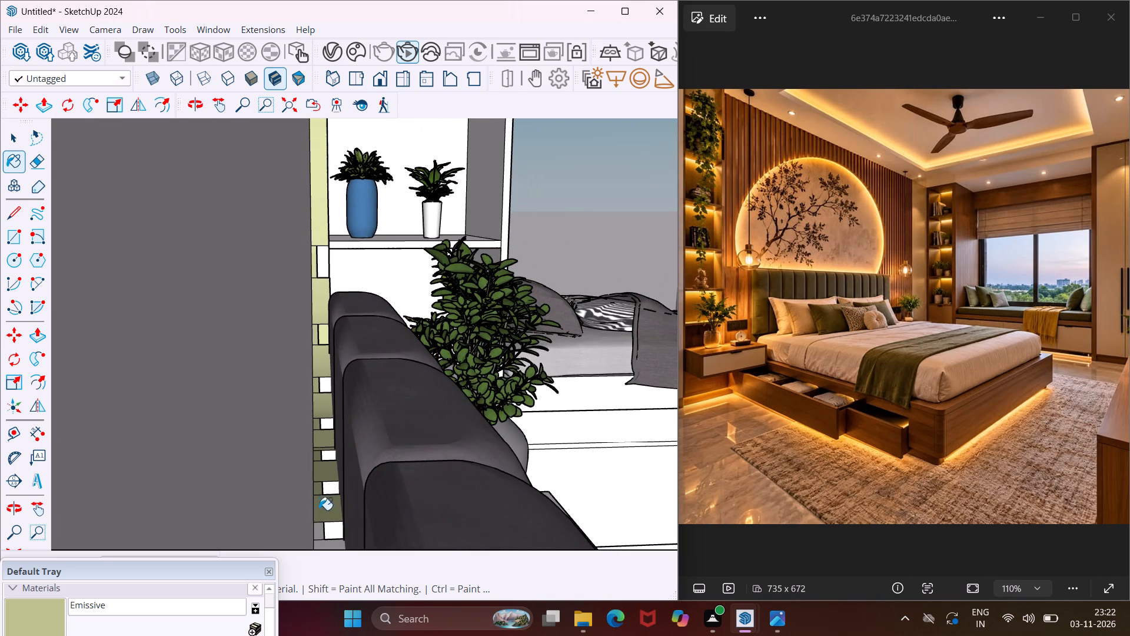
pyautogui.scroll(2, 320, 534)
pyautogui.click(320, 534)
pyautogui.click(323, 545)
# Paint the first run of grey rim faces along the recess's bottom behind the headboard, heading toward the vase nightstand, with Emissive.
pyautogui.moveTo(328, 515); pyautogui.dragTo(327, 515, button='middle')
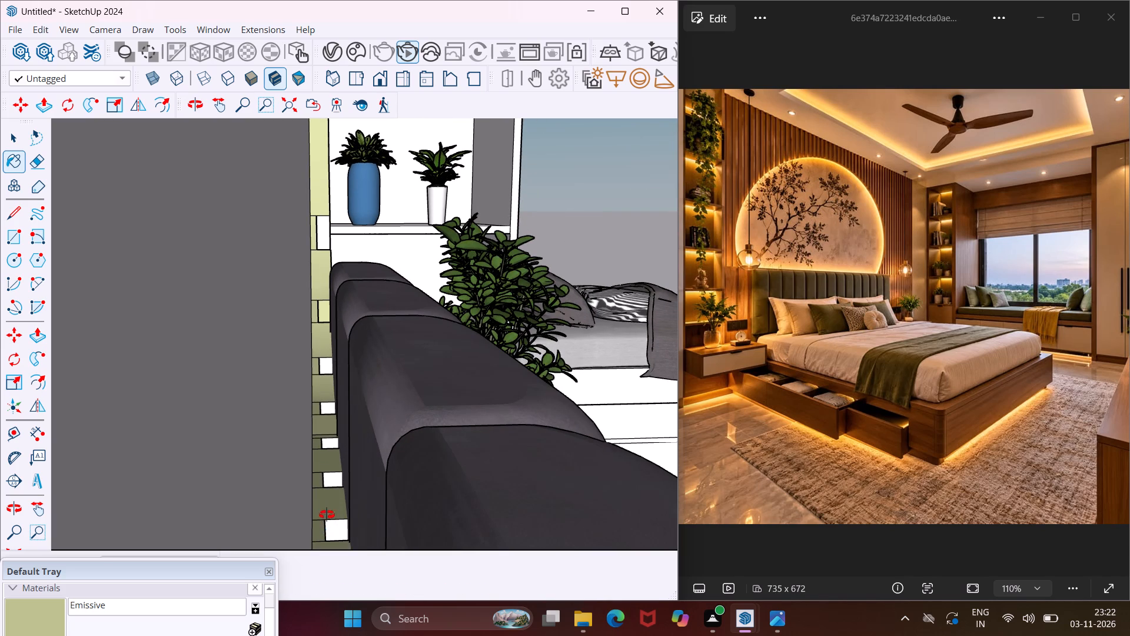
pyautogui.moveTo(327, 515); pyautogui.dragTo(0, 635, button='middle')
pyautogui.moveTo(344, 334); pyautogui.dragTo(223, 365, button='middle')
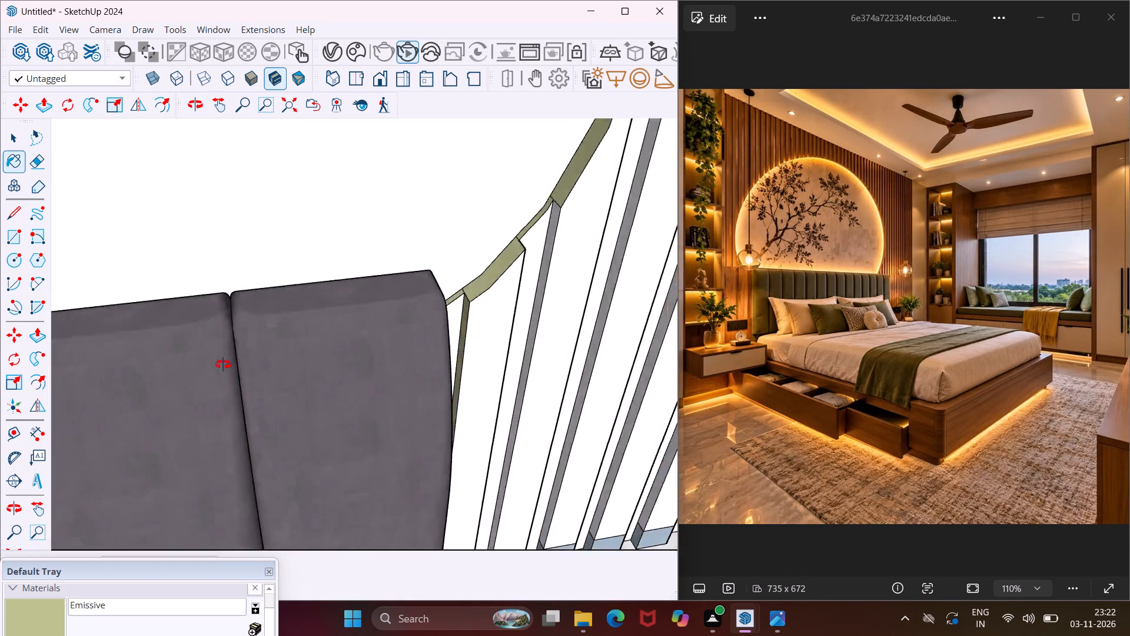
pyautogui.moveTo(223, 365); pyautogui.dragTo(38, 408, button='middle')
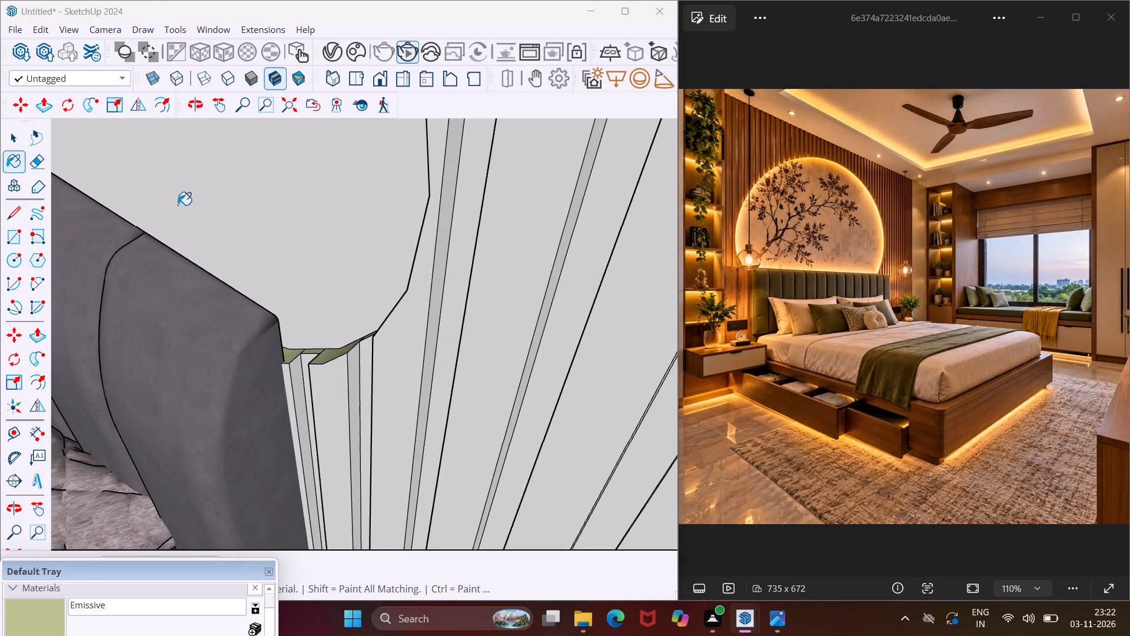
pyautogui.click(212, 110)
pyautogui.moveTo(194, 230); pyautogui.dragTo(417, 323)
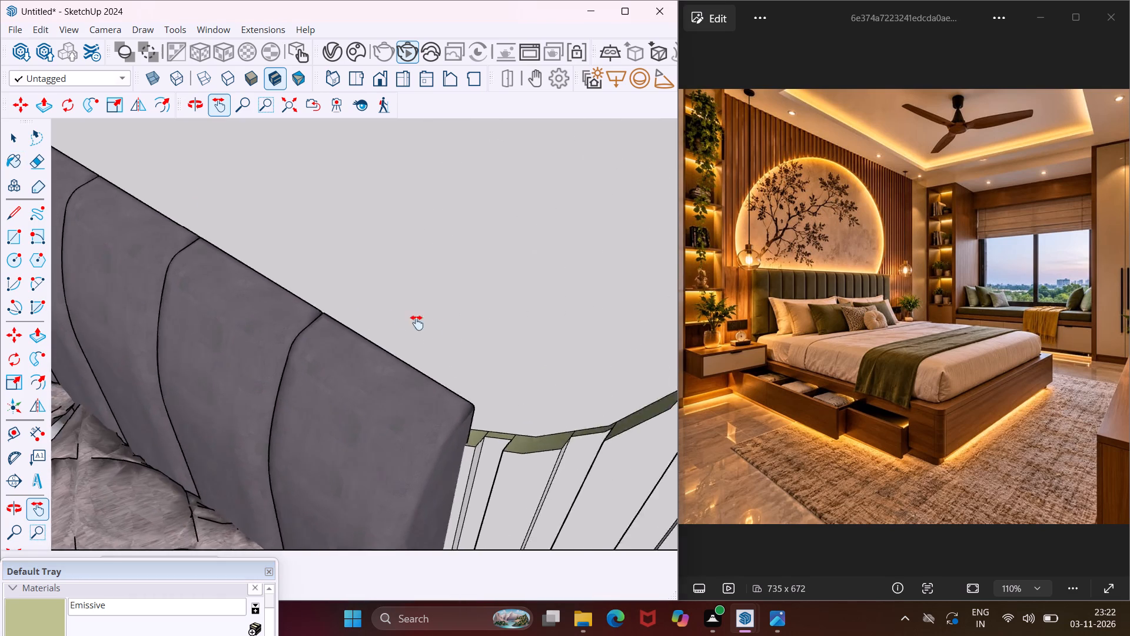
pyautogui.moveTo(417, 323); pyautogui.dragTo(610, 445)
pyautogui.moveTo(269, 306); pyautogui.dragTo(470, 424)
pyautogui.moveTo(510, 380); pyautogui.dragTo(314, 343, button='middle')
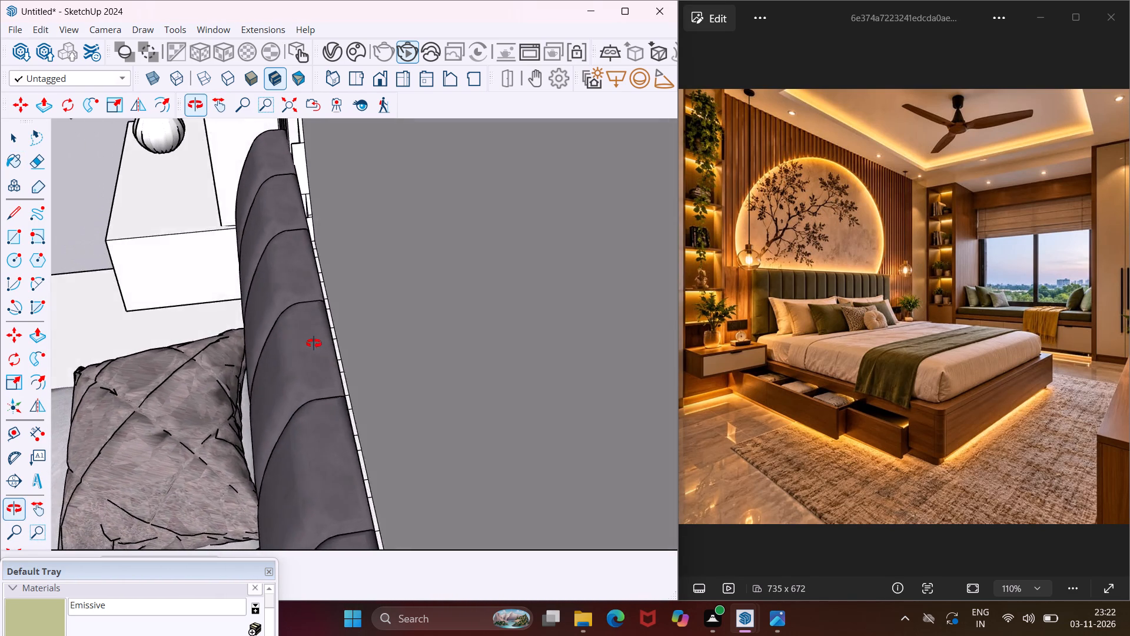
pyautogui.moveTo(314, 343); pyautogui.dragTo(288, 316, button='middle')
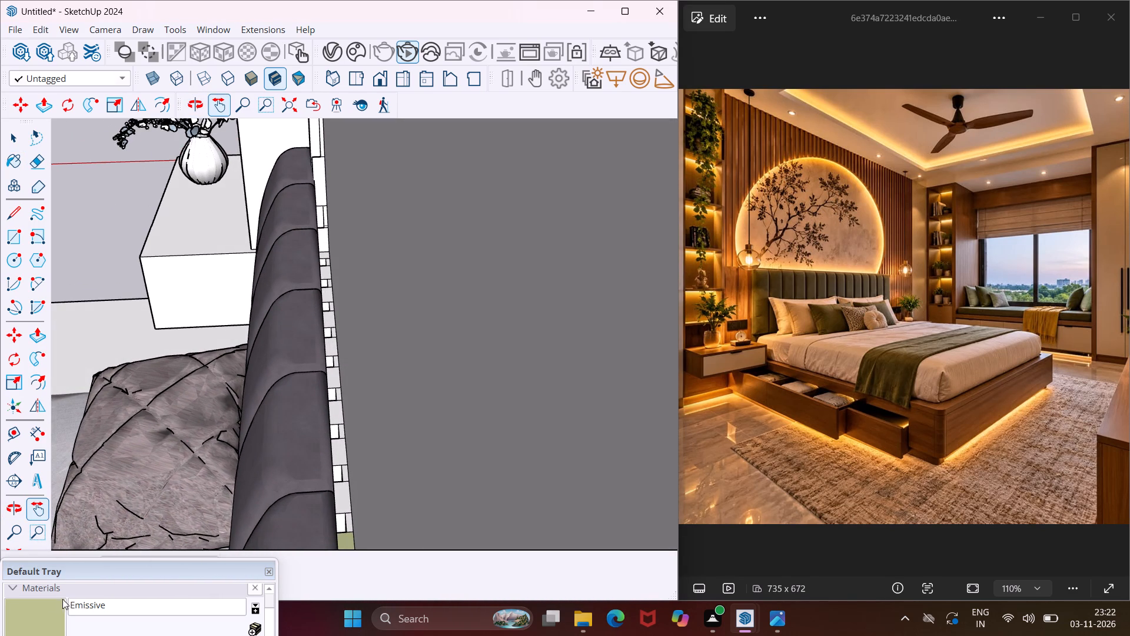
pyautogui.click(42, 605)
pyautogui.scroll(7, 347, 494)
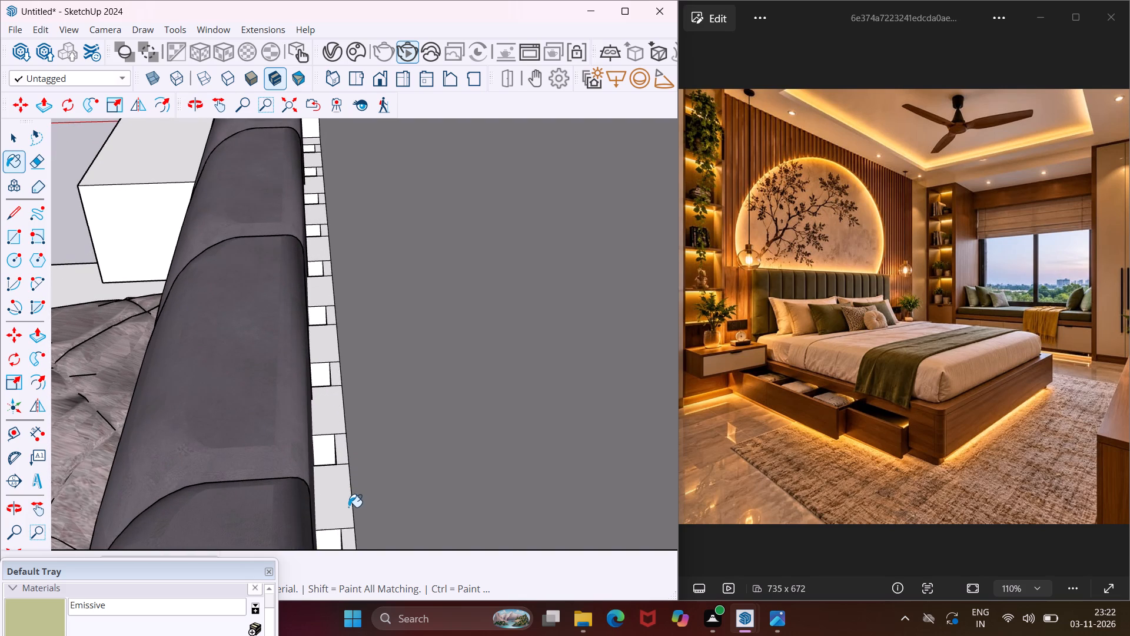
pyautogui.click(350, 545)
pyautogui.click(344, 521)
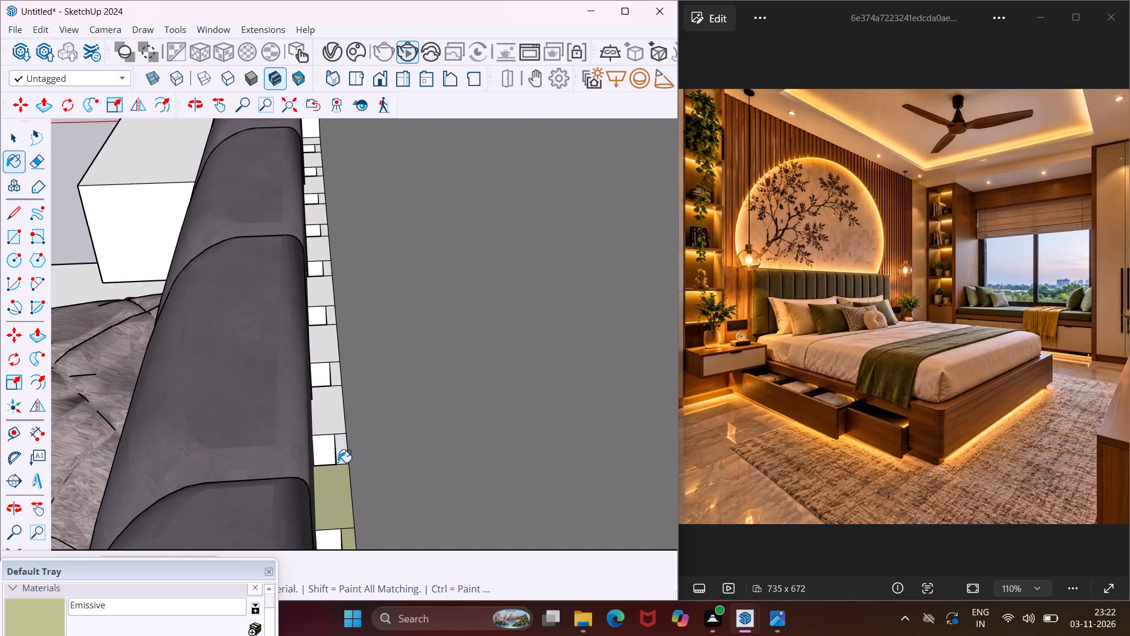
pyautogui.click(340, 458)
pyautogui.click(335, 420)
pyautogui.click(331, 379)
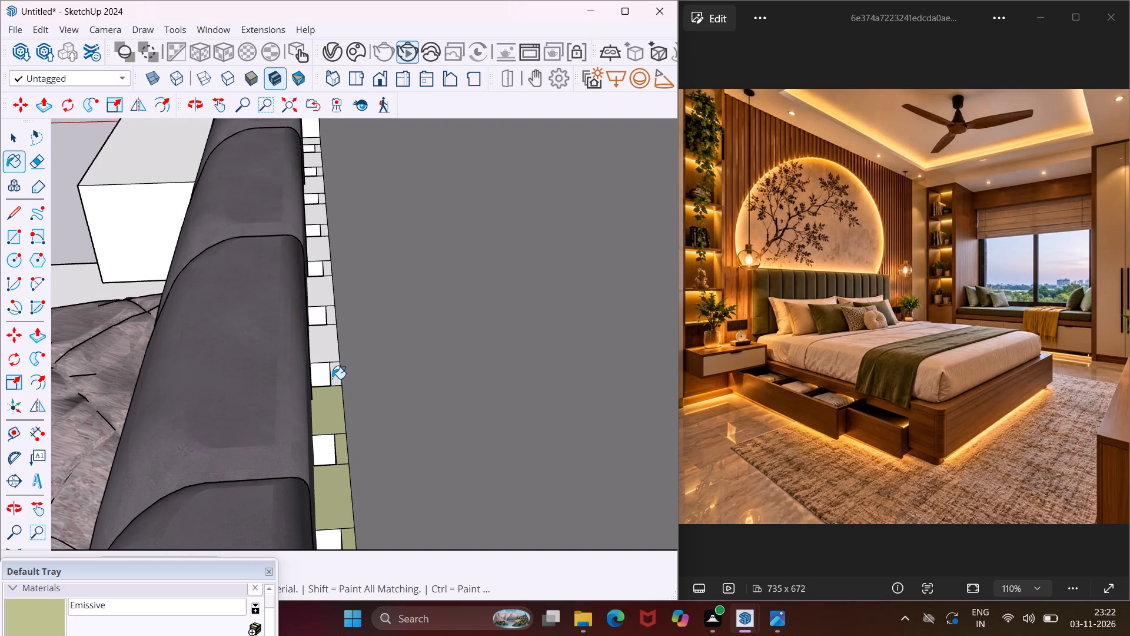
pyautogui.click(333, 376)
pyautogui.click(329, 349)
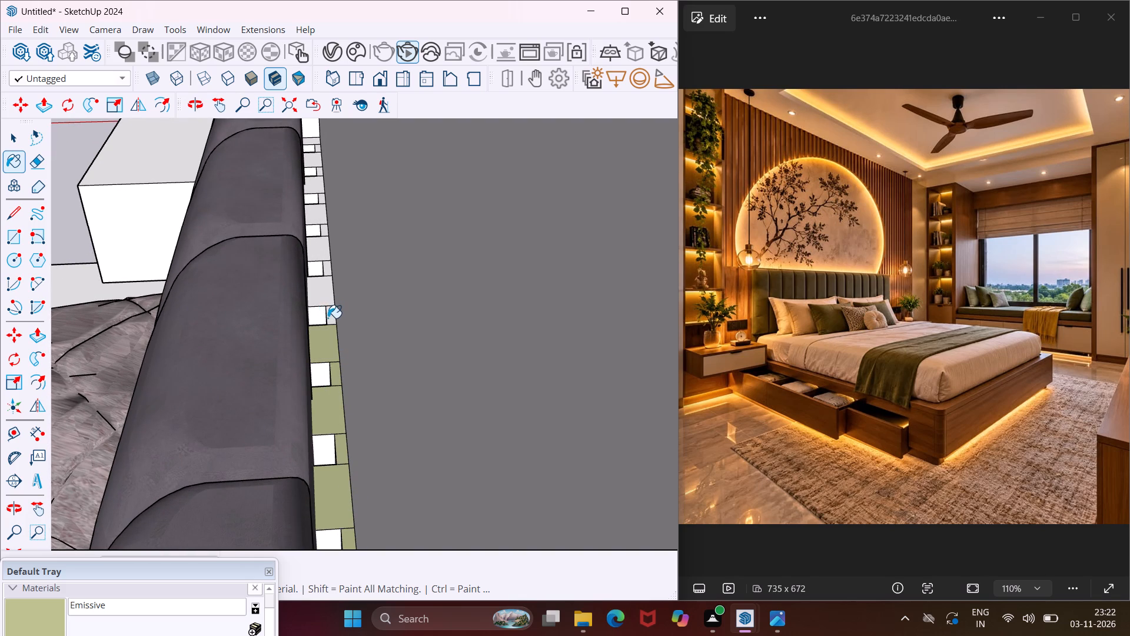
# Continue applying Emissive to the alternating narrow and wide rim faces behind the headboard's middle panels, toward the vase nightstand.
pyautogui.scroll(6, 328, 318)
pyautogui.click(331, 318)
pyautogui.click(324, 287)
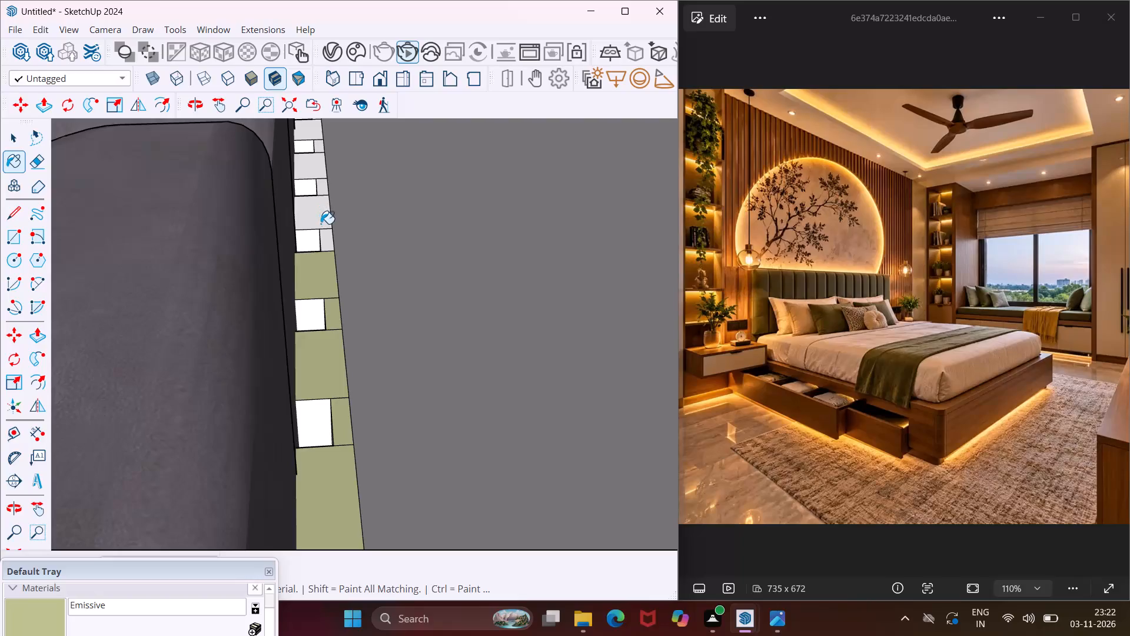
pyautogui.click(326, 237)
pyautogui.click(322, 221)
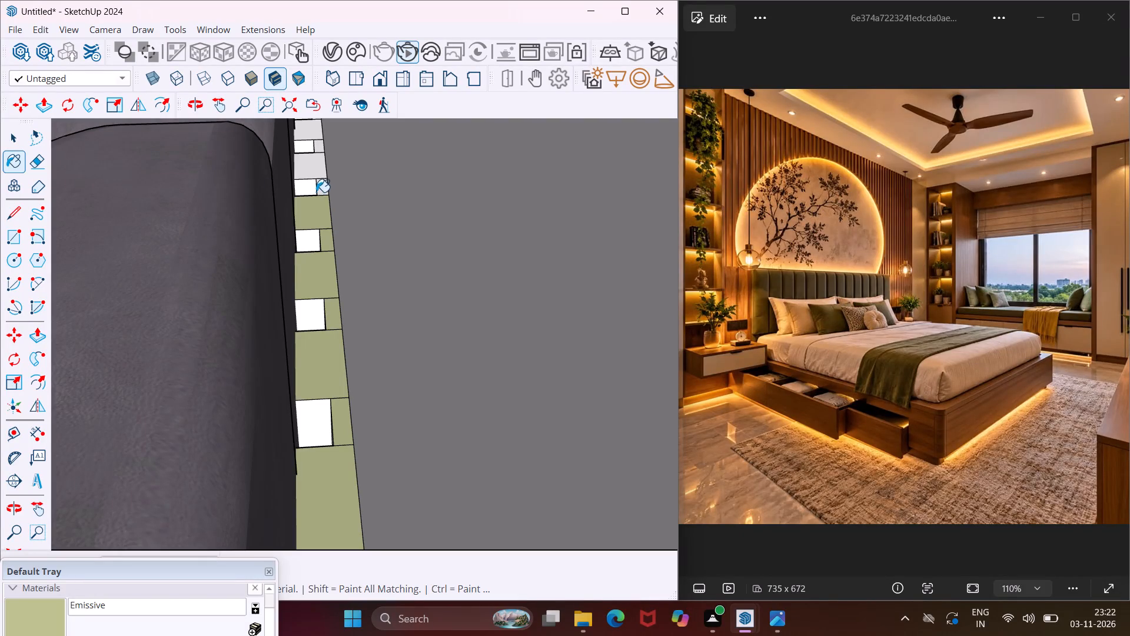
pyautogui.click(320, 187)
pyautogui.click(314, 163)
pyautogui.click(318, 144)
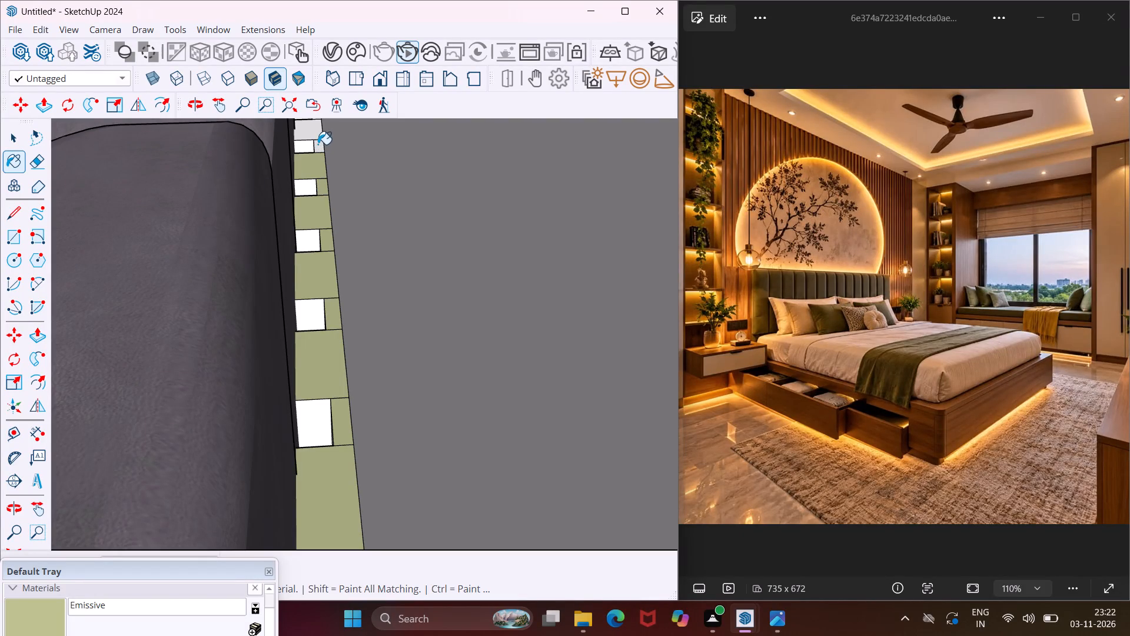
pyautogui.click(314, 131)
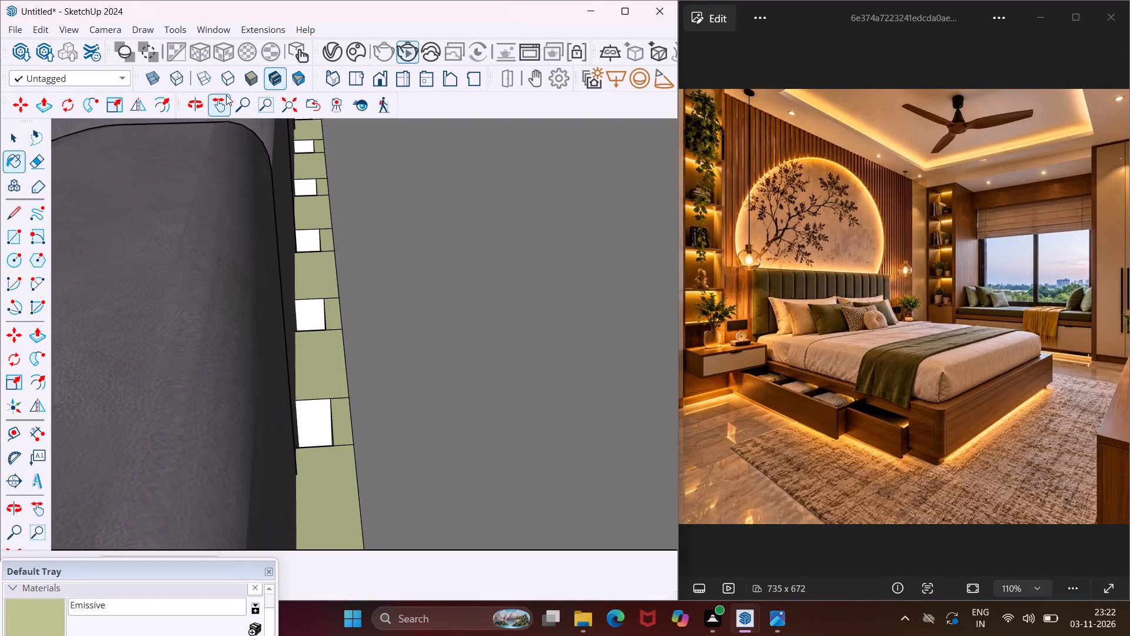
# Paint the remaining grey rim faces, up to the first white face on the vase-nightstand side, with Emissive.
pyautogui.click(226, 95)
pyautogui.moveTo(304, 170); pyautogui.dragTo(325, 475)
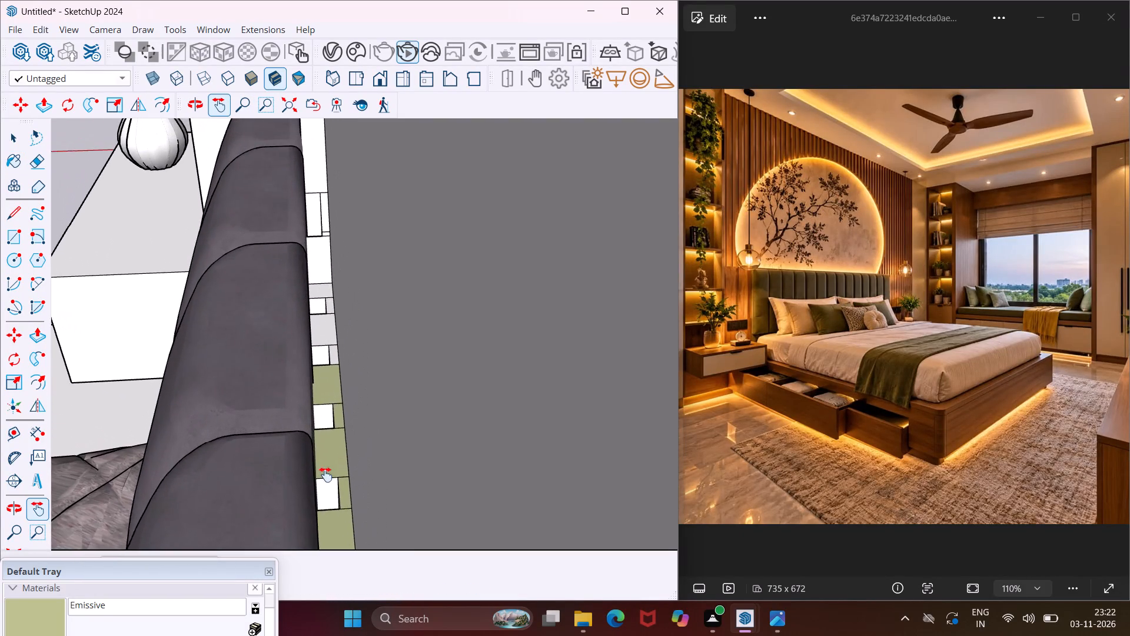
pyautogui.moveTo(325, 475); pyautogui.dragTo(324, 505)
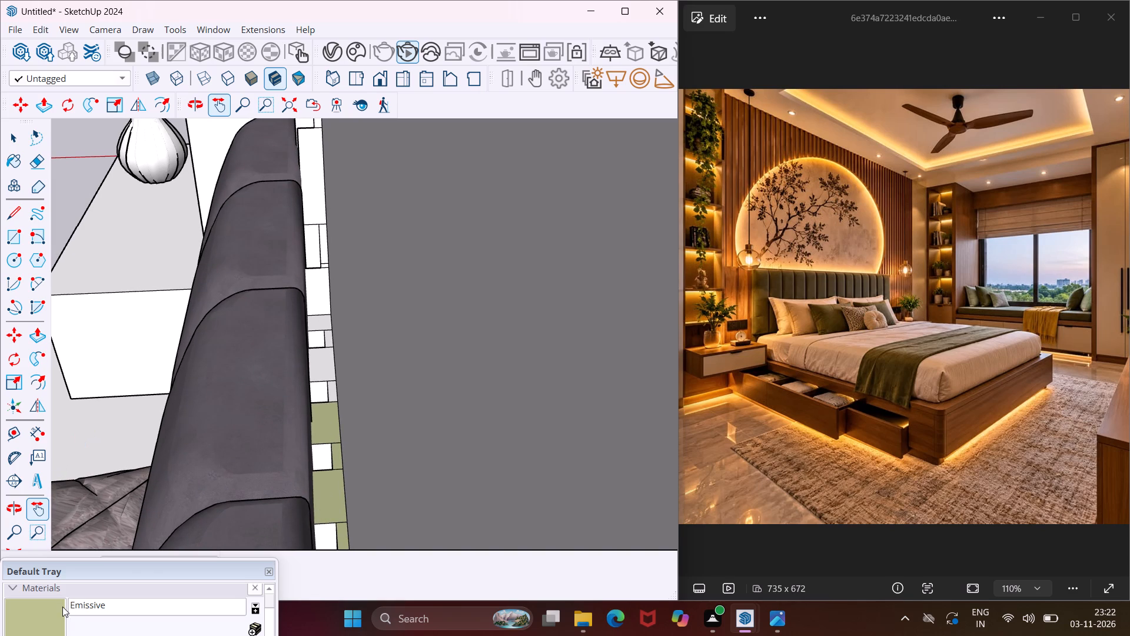
pyautogui.click(61, 607)
pyautogui.scroll(6, 311, 415)
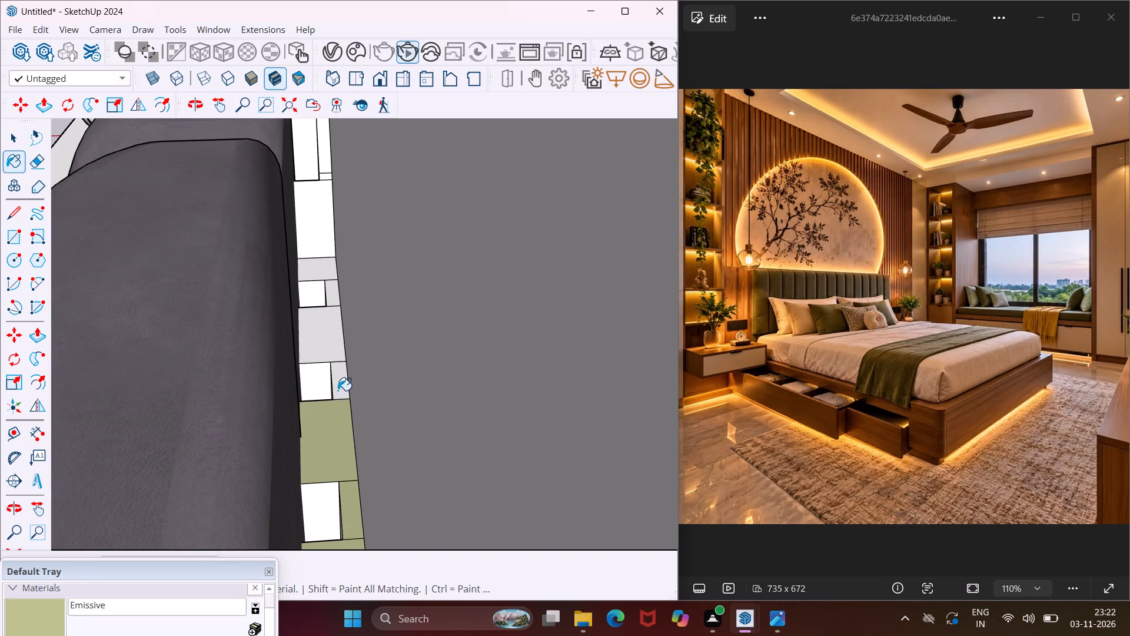
pyautogui.click(338, 390)
pyautogui.click(330, 349)
pyautogui.click(333, 294)
pyautogui.click(325, 261)
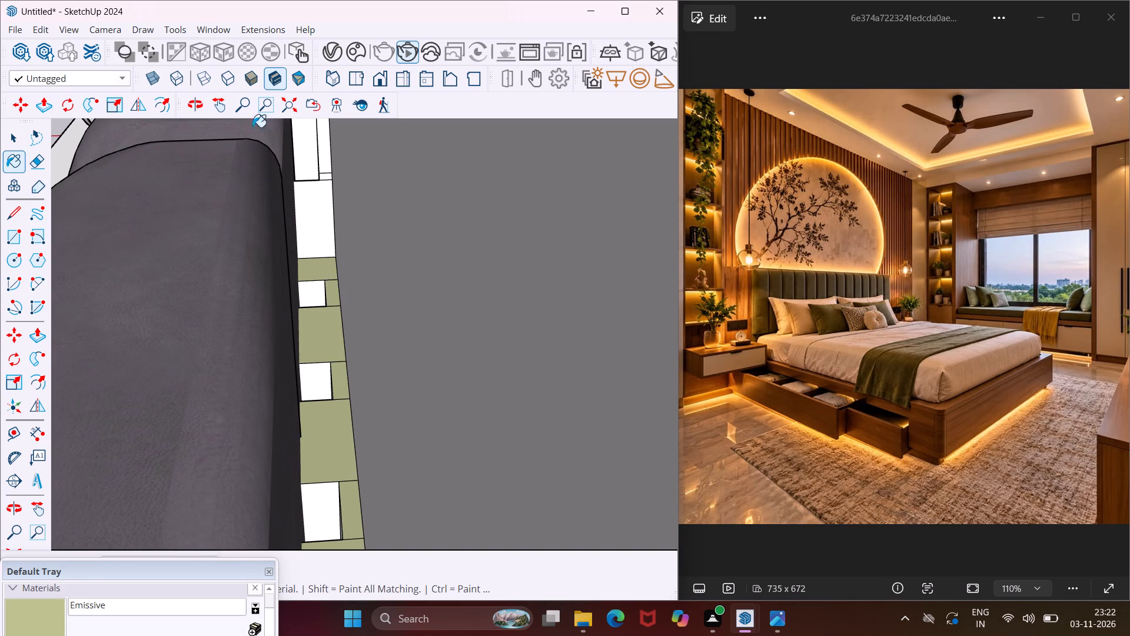
# Paint the two wide white rim faces and the narrow edge and small strip between them, on the vase-nightstand side, with Emissive.
pyautogui.click(225, 111)
pyautogui.moveTo(338, 229); pyautogui.dragTo(341, 418)
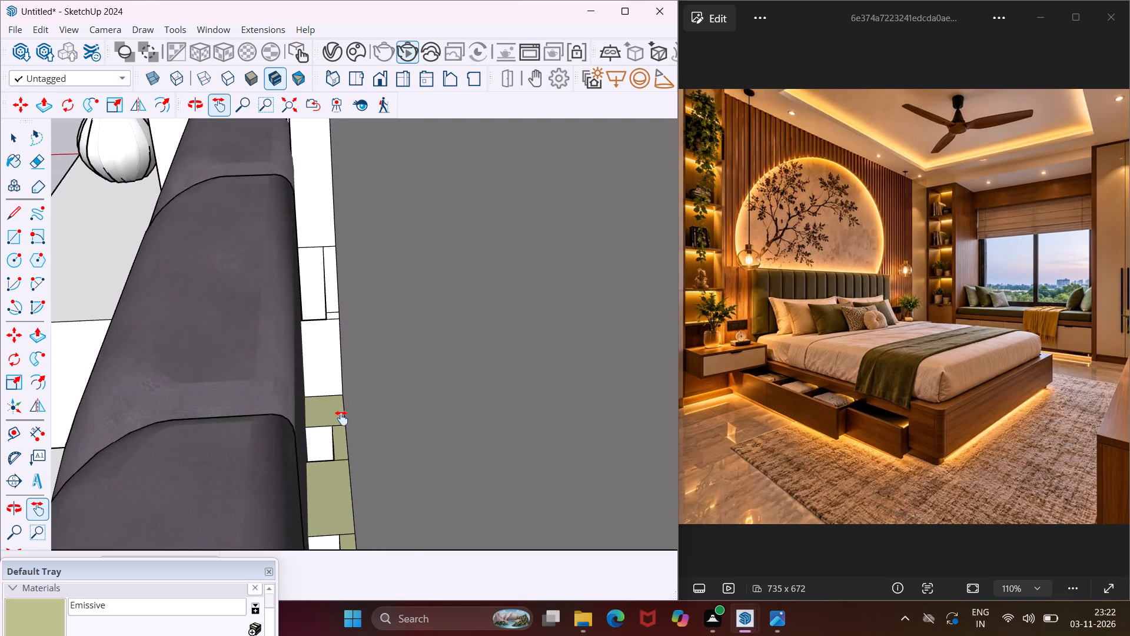
pyautogui.moveTo(341, 418); pyautogui.dragTo(343, 459)
pyautogui.scroll(4, 335, 343)
pyautogui.moveTo(335, 343); pyautogui.dragTo(353, 356, button='middle')
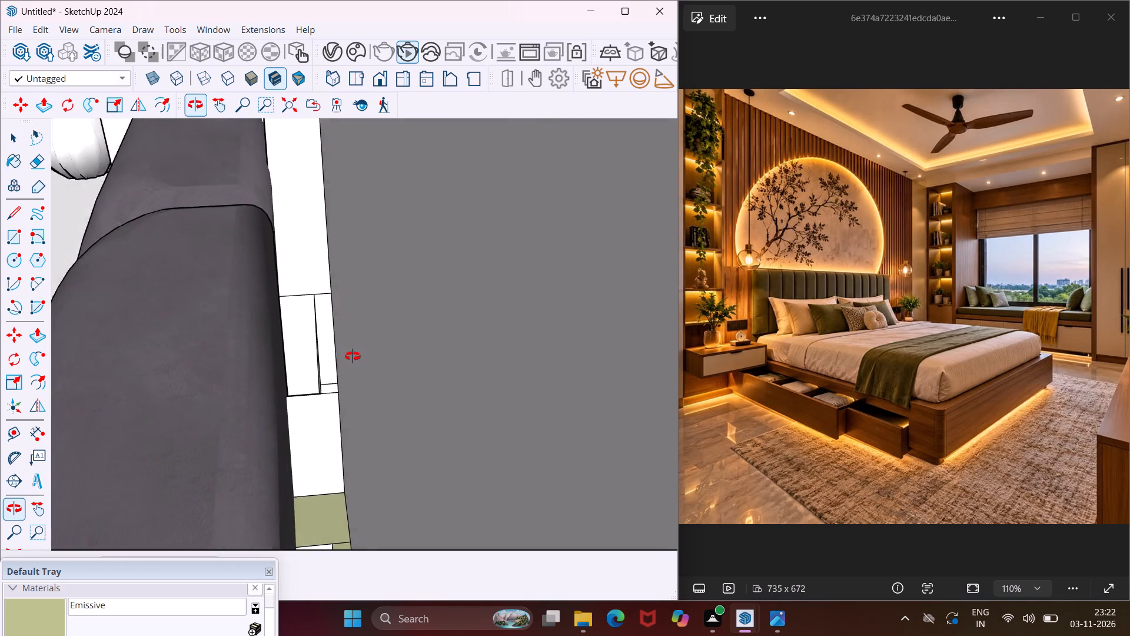
pyautogui.moveTo(353, 356); pyautogui.dragTo(372, 370, button='middle')
pyautogui.click(21, 617)
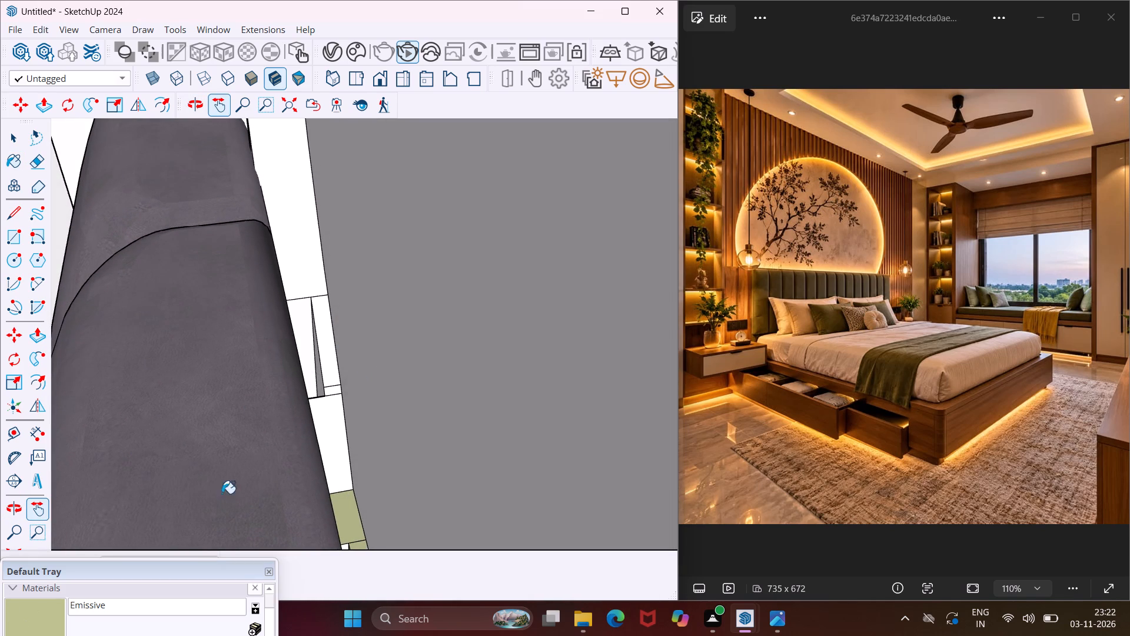
pyautogui.click(323, 428)
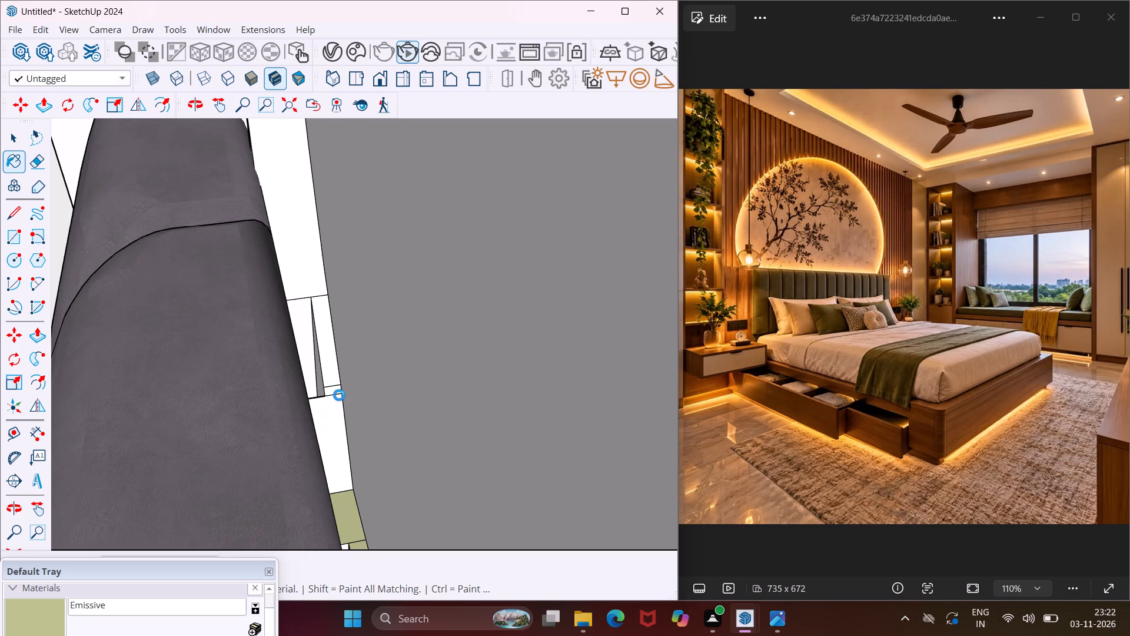
pyautogui.scroll(2, 337, 395)
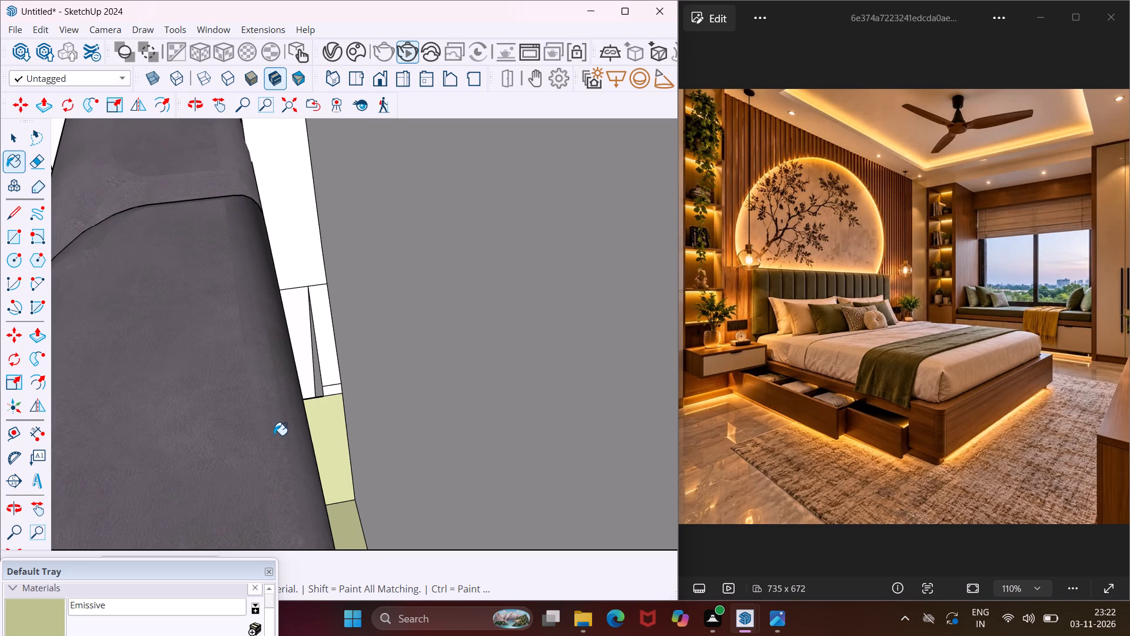
pyautogui.click(324, 338)
pyautogui.scroll(6, 328, 360)
pyautogui.click(335, 403)
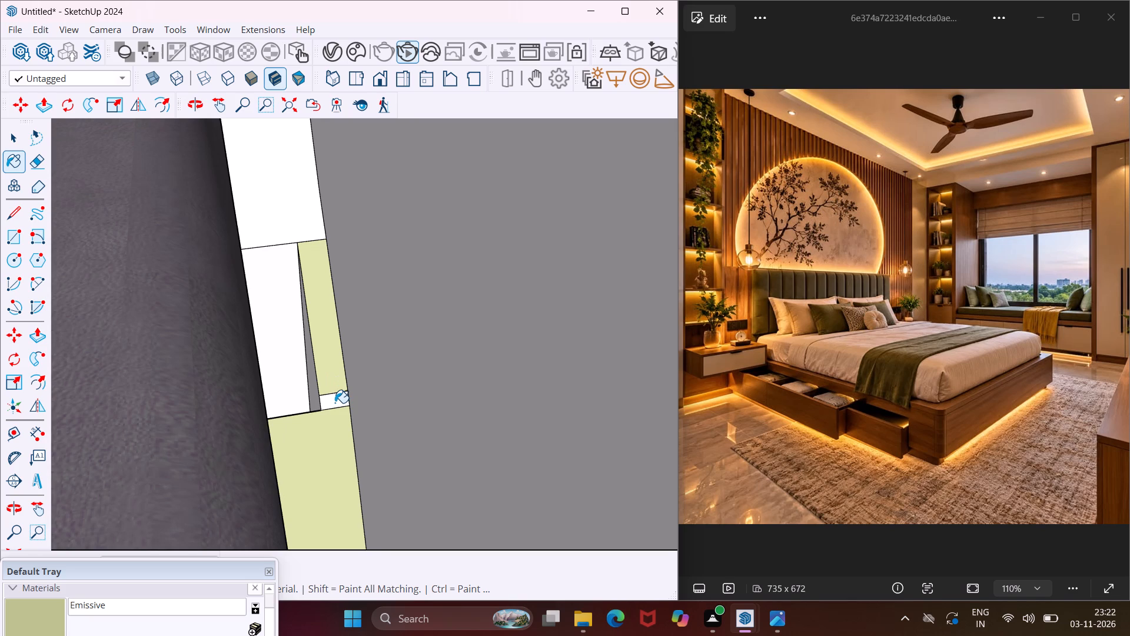
pyautogui.click(305, 221)
pyautogui.scroll(-3, 299, 267)
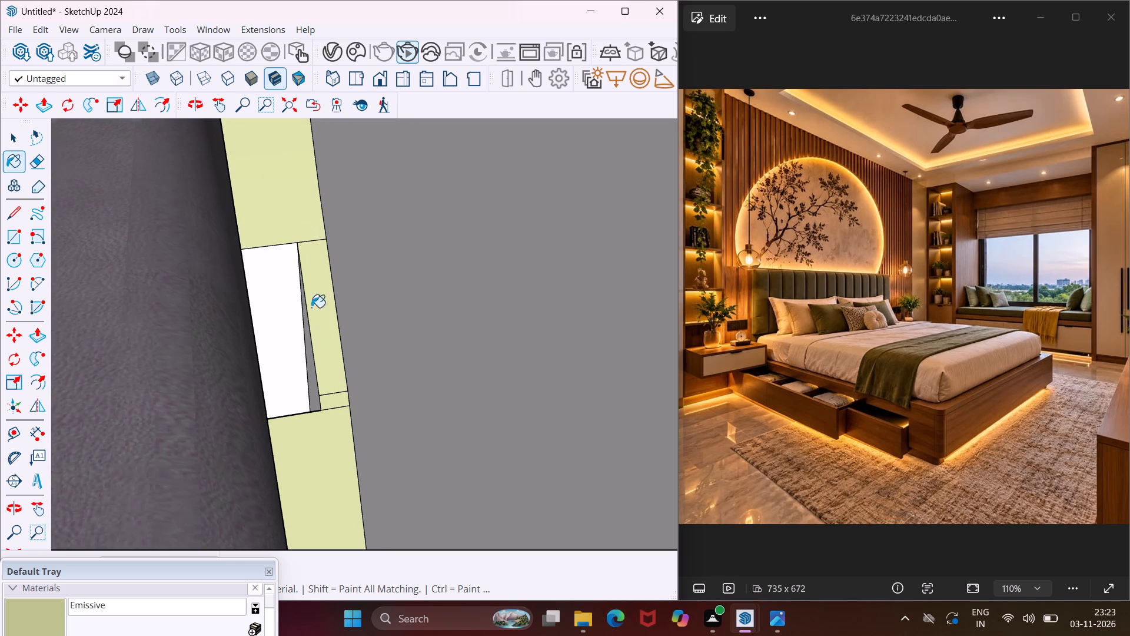
pyautogui.scroll(-20, 311, 307)
pyautogui.scroll(-2, 321, 346)
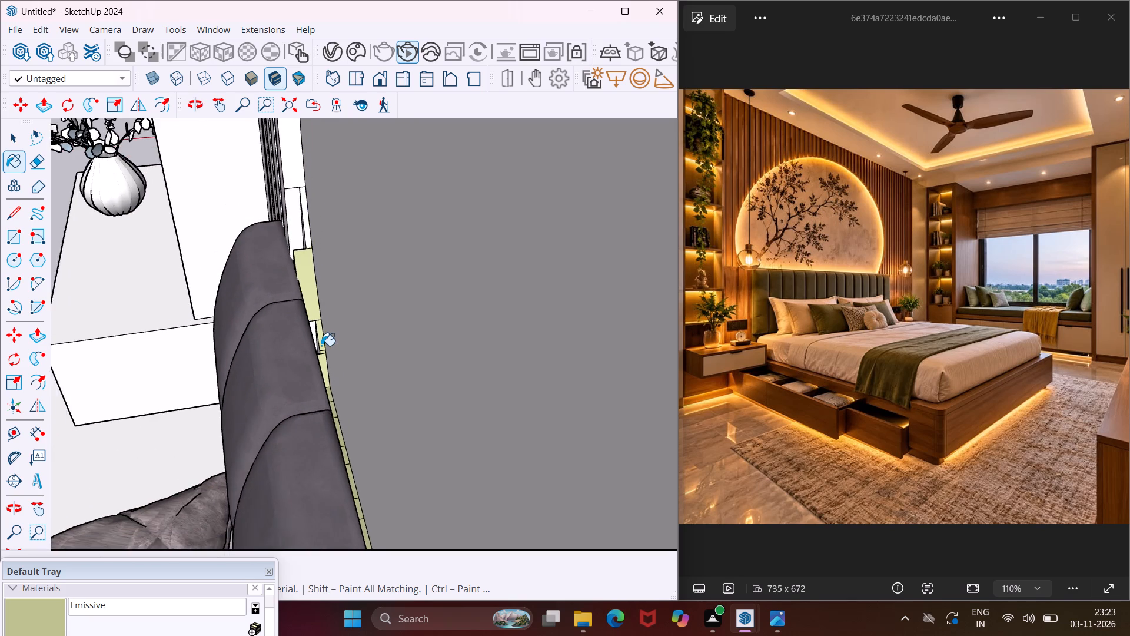
# Paint the wide white rim face, the narrow strip beside it and the long curved rim face above the headboard's vase-nightstand end with Emissive.
pyautogui.scroll(17, 301, 184)
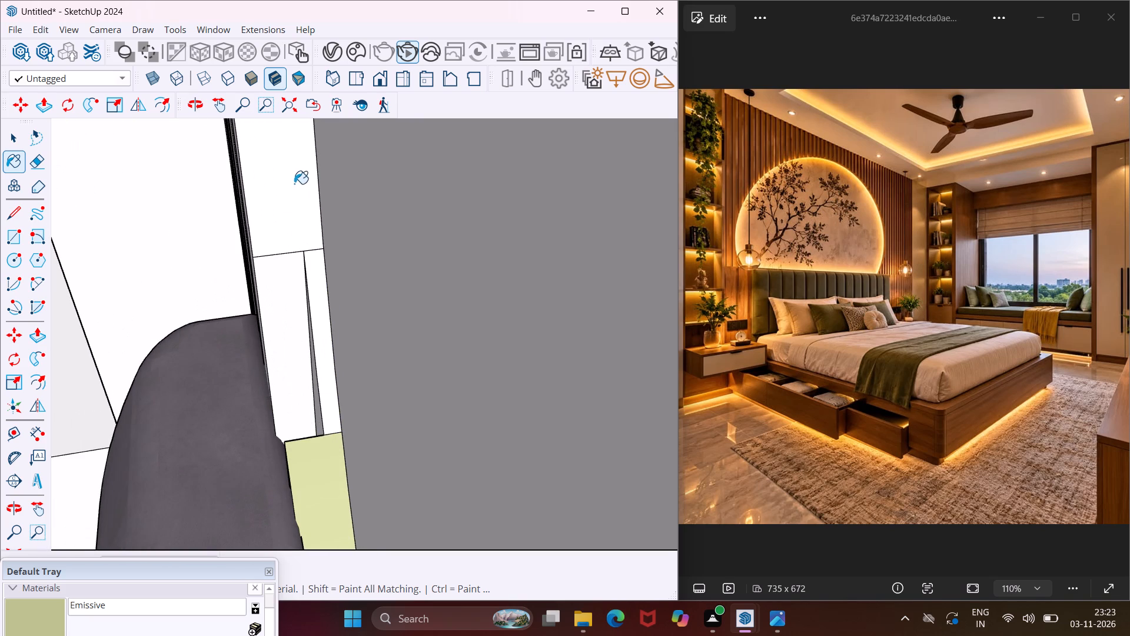
pyautogui.click(294, 184)
pyautogui.click(315, 290)
pyautogui.moveTo(308, 281); pyautogui.dragTo(332, 281, button='middle')
pyautogui.scroll(1, 309, 281)
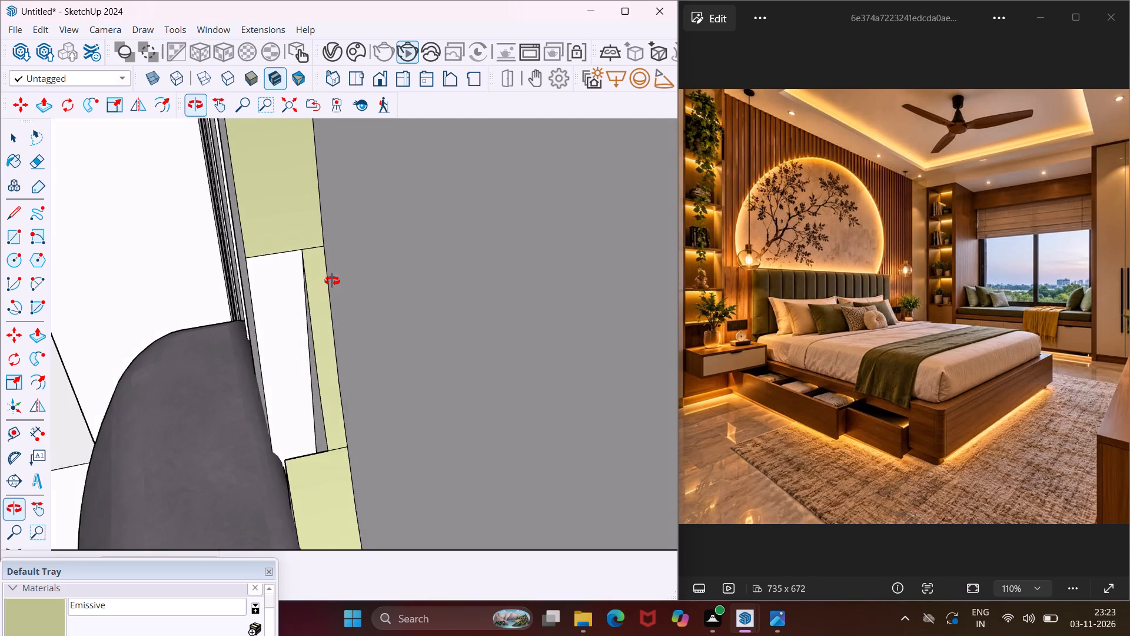
pyautogui.moveTo(332, 281); pyautogui.dragTo(378, 290, button='middle')
pyautogui.scroll(-11, 337, 307)
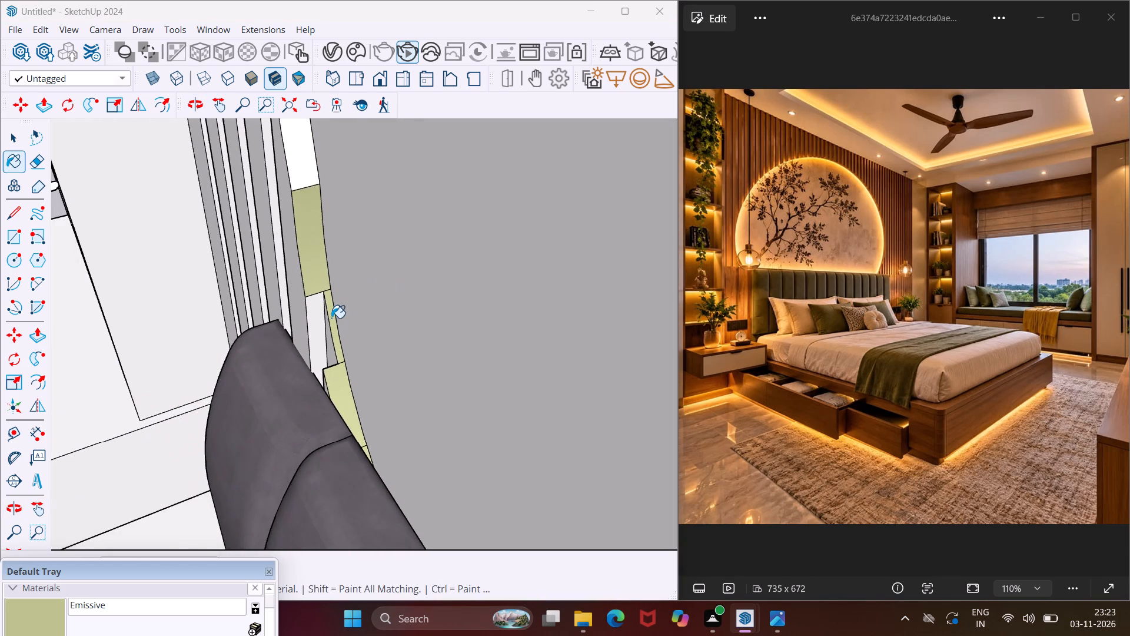
pyautogui.scroll(-10, 331, 317)
pyautogui.scroll(3, 300, 231)
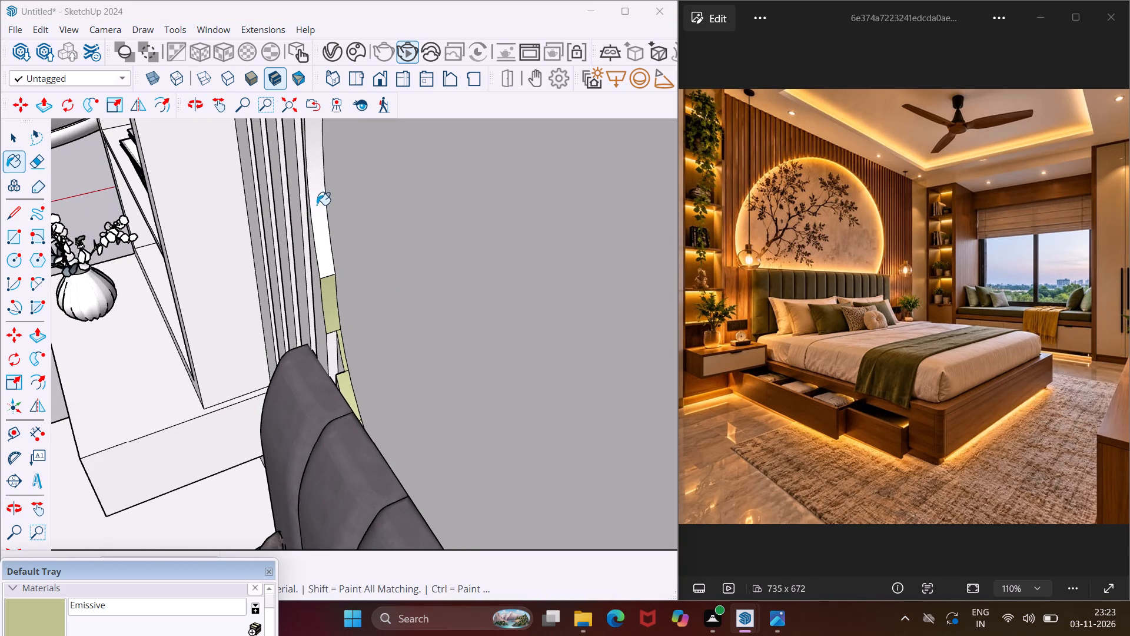
pyautogui.click(317, 204)
pyautogui.scroll(8, 320, 217)
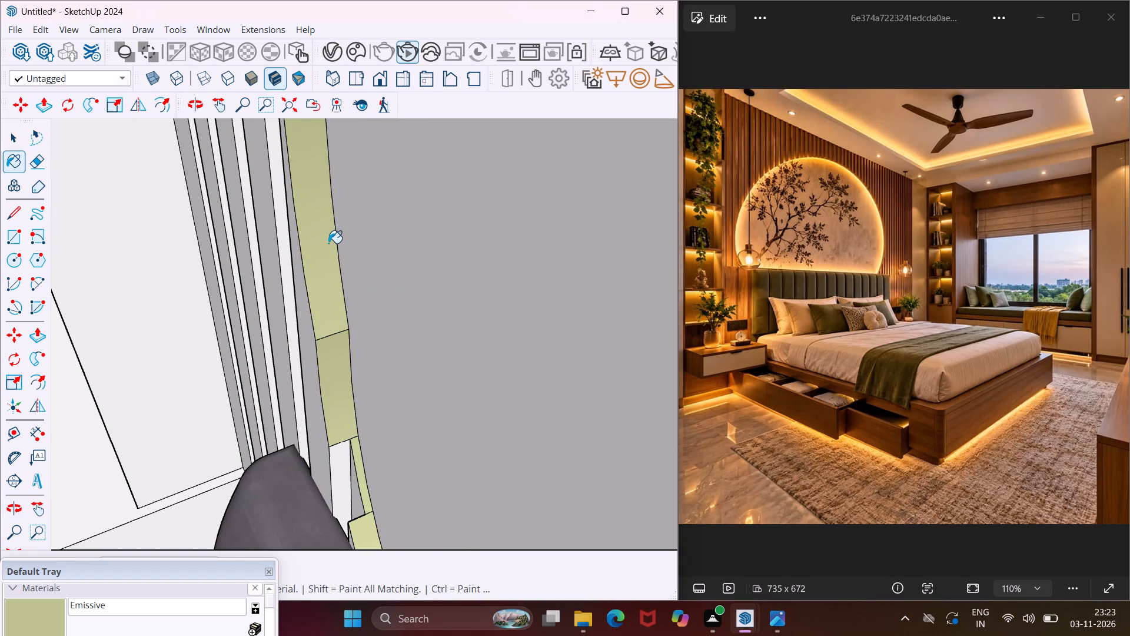
# Paint three consecutive wide rim faces under the wall slats along the recess's upper arc, on the vase-nightstand side, with Emissive.
pyautogui.moveTo(328, 243); pyautogui.dragTo(300, 250, button='middle')
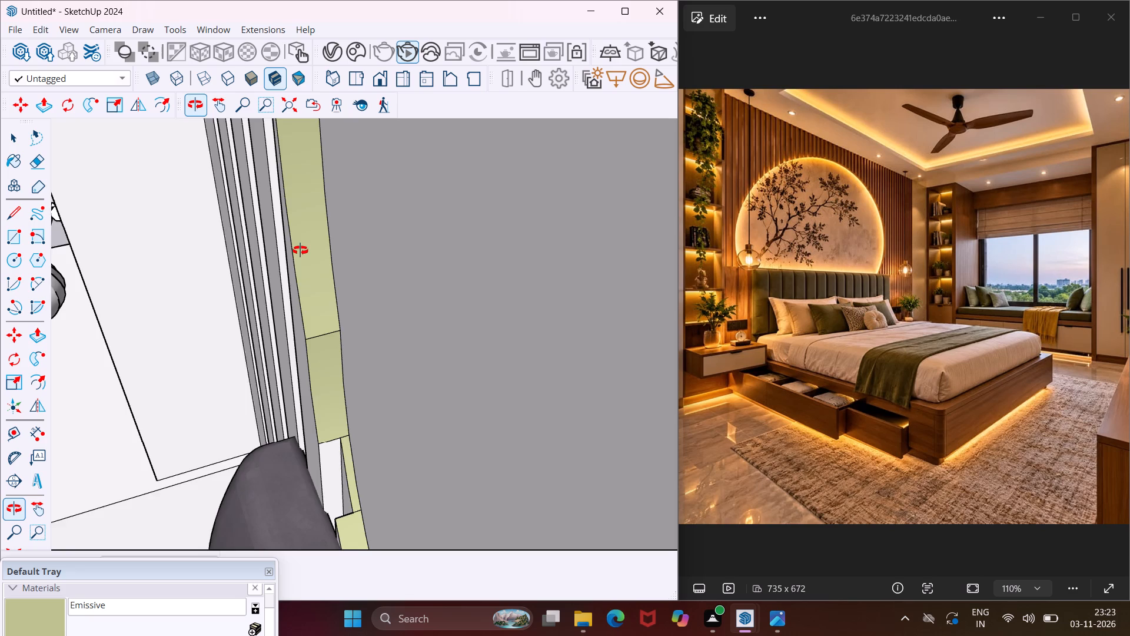
pyautogui.moveTo(300, 250); pyautogui.dragTo(414, 281, button='middle')
pyautogui.scroll(-16, 392, 287)
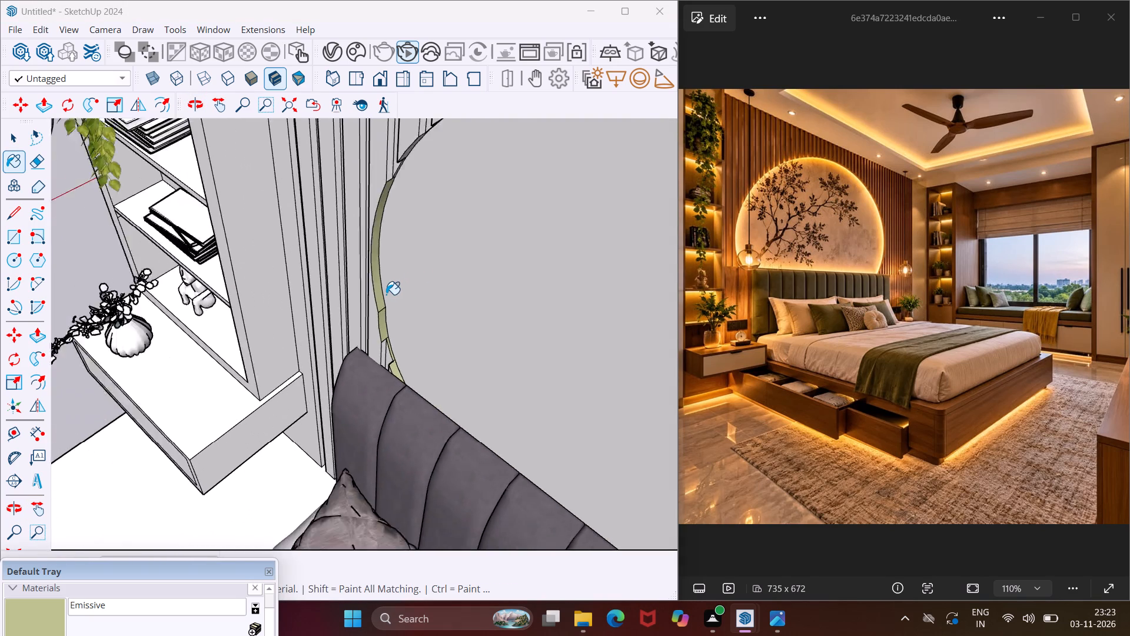
pyautogui.scroll(-6, 386, 294)
pyautogui.moveTo(495, 281); pyautogui.dragTo(517, 56, button='middle')
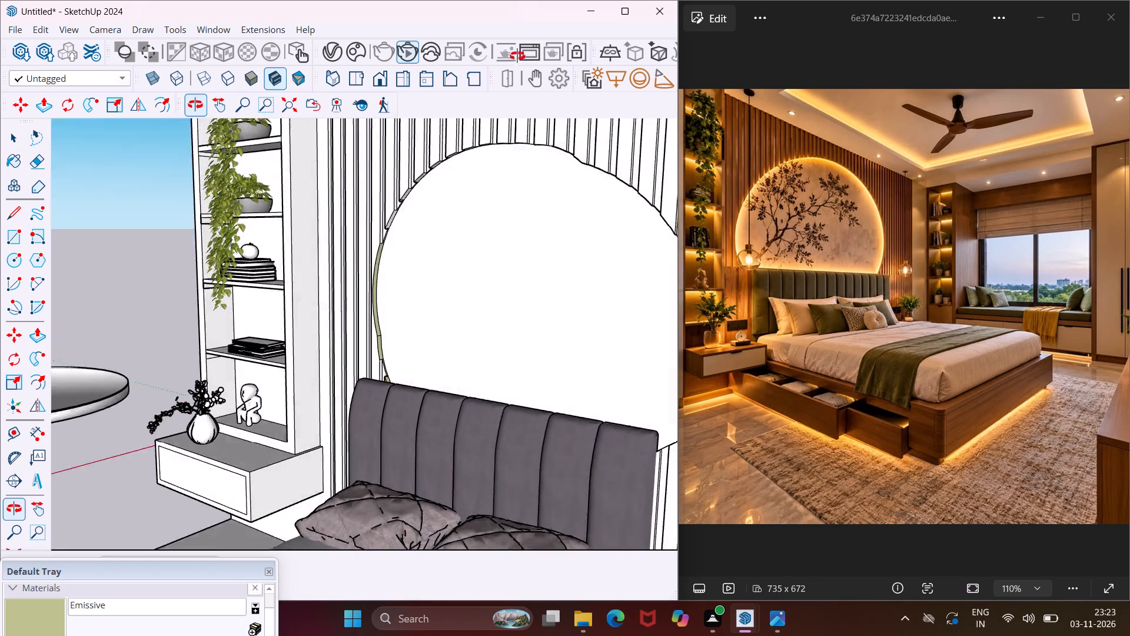
pyautogui.moveTo(517, 56); pyautogui.dragTo(526, 0, button='middle')
pyautogui.scroll(10, 471, 175)
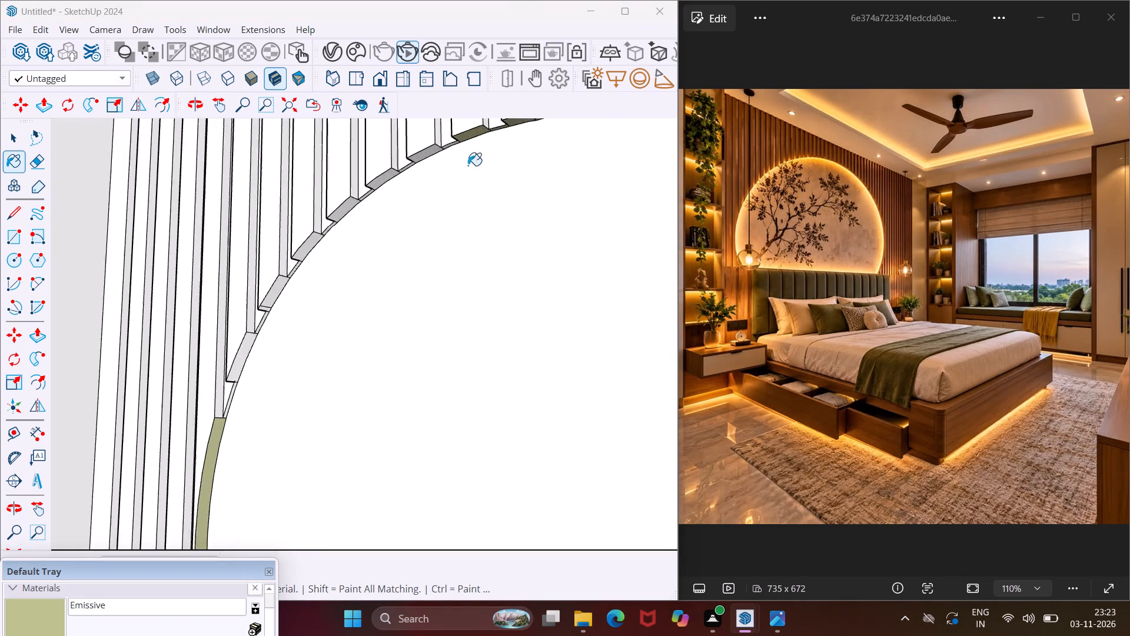
pyautogui.scroll(8, 468, 165)
pyautogui.click(408, 148)
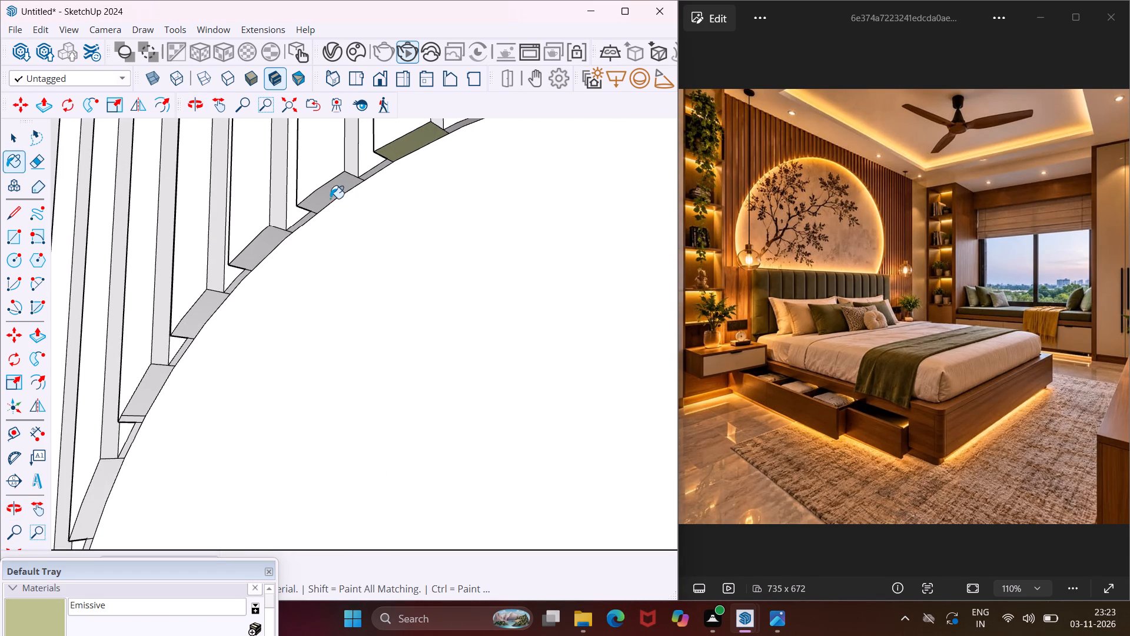
pyautogui.click(327, 193)
pyautogui.click(278, 241)
# Paint the narrow faces between those wide rim faces and the following two wide faces down the arc with Emissive.
pyautogui.scroll(3, 288, 233)
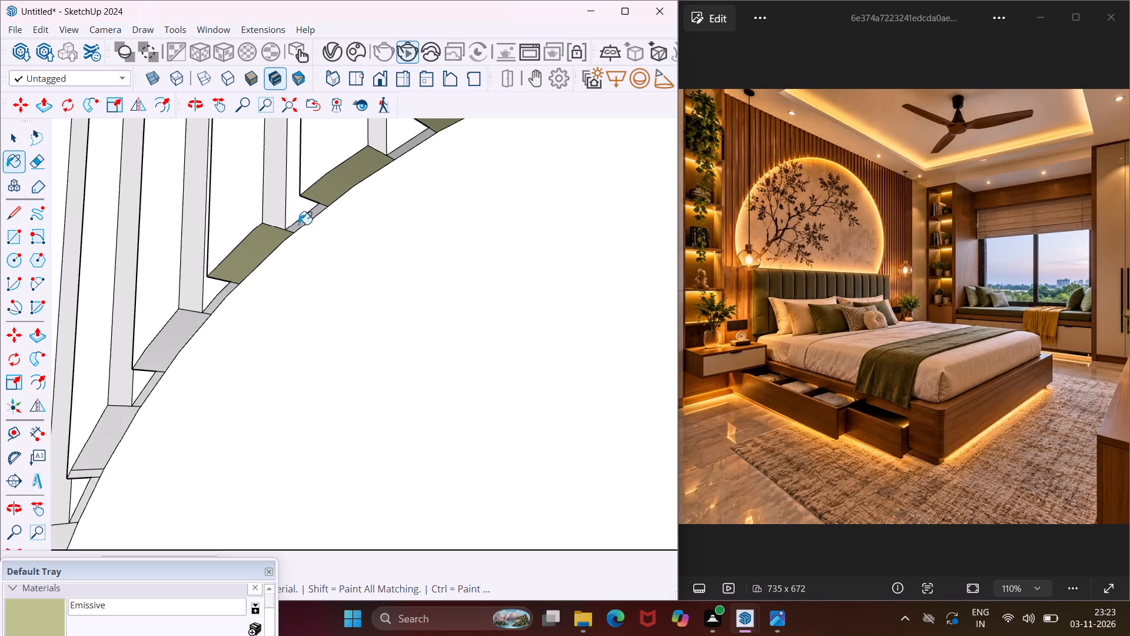
pyautogui.scroll(2, 298, 224)
pyautogui.click(300, 223)
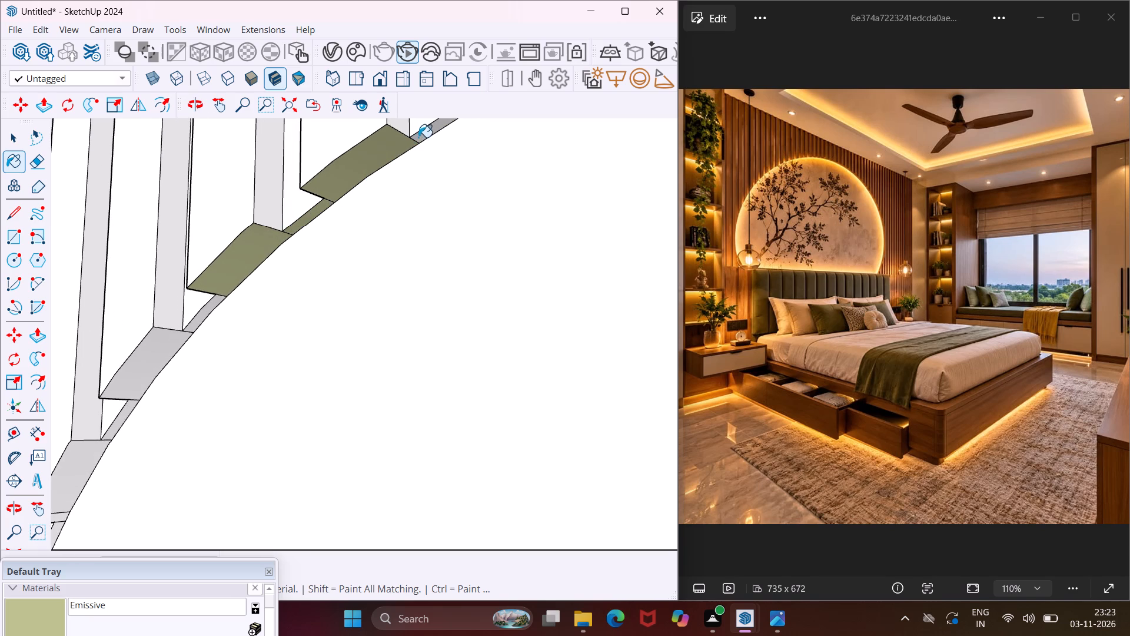
pyautogui.click(418, 137)
pyautogui.click(202, 314)
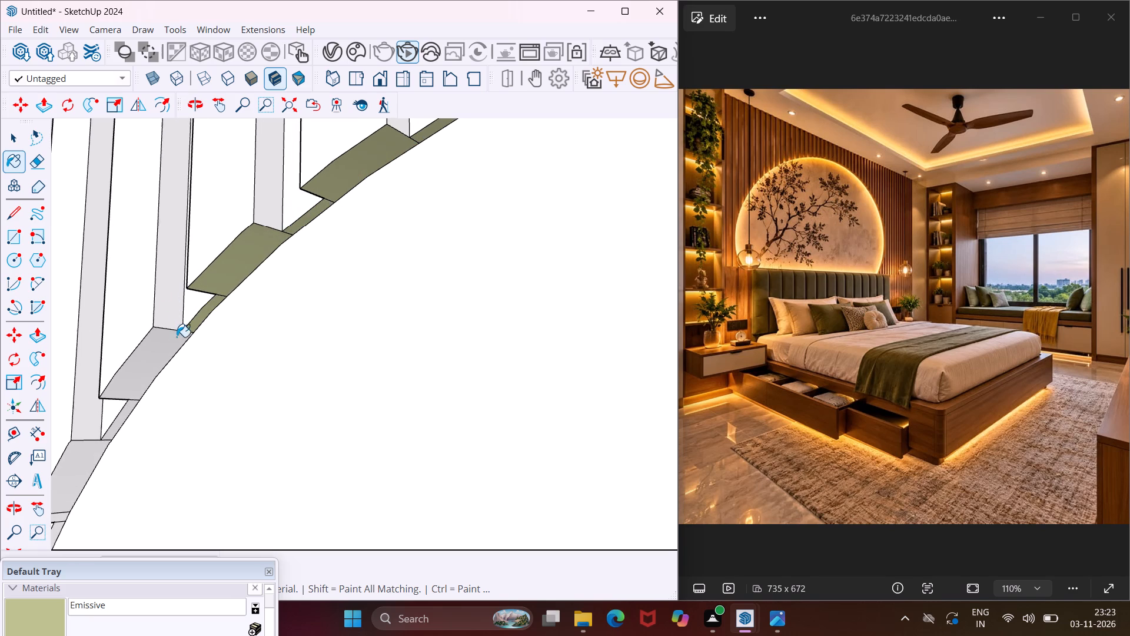
pyautogui.click(174, 341)
pyautogui.click(131, 408)
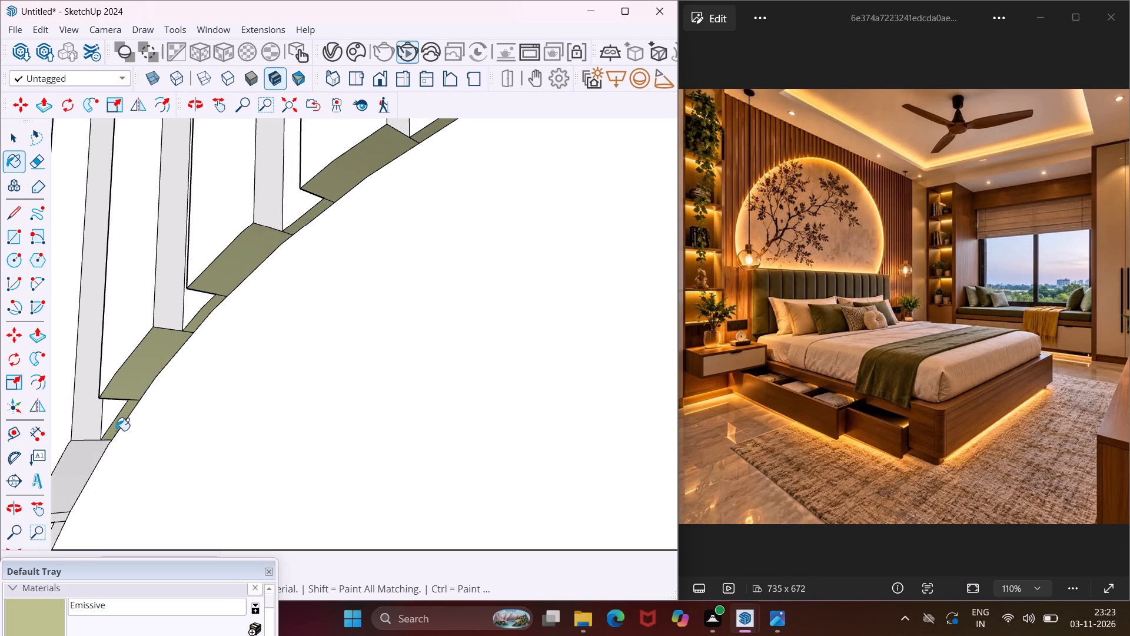
pyautogui.click(95, 453)
# Paint the last unpainted wide rim face, two narrow faces and the small end strip down to the long curved face with Emissive.
pyautogui.scroll(-4, 111, 423)
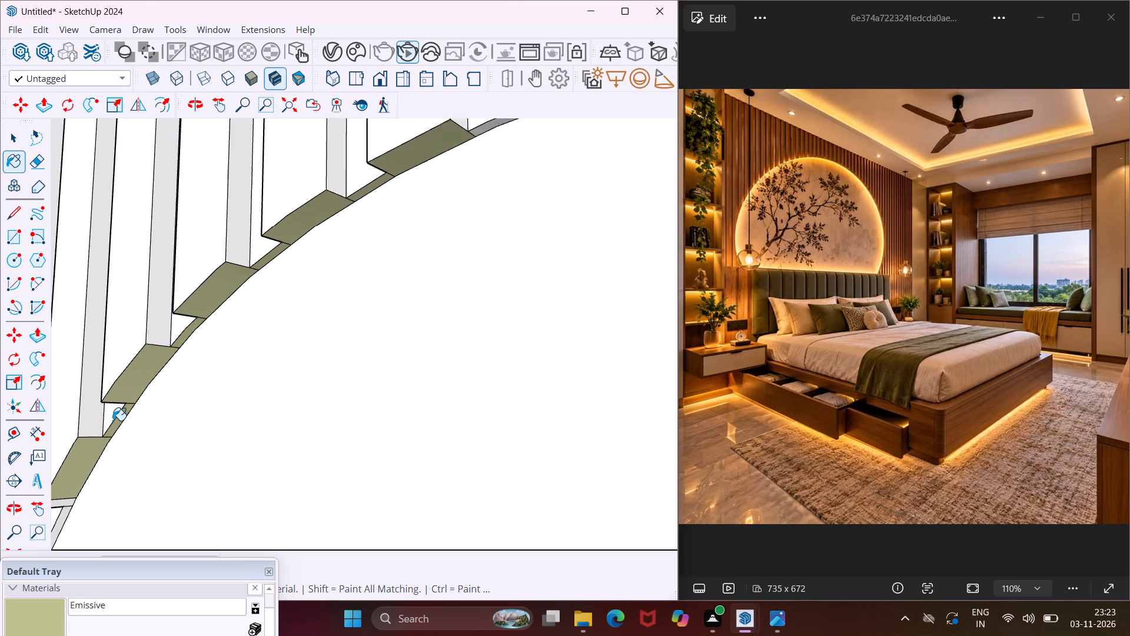
pyautogui.scroll(-15, 112, 420)
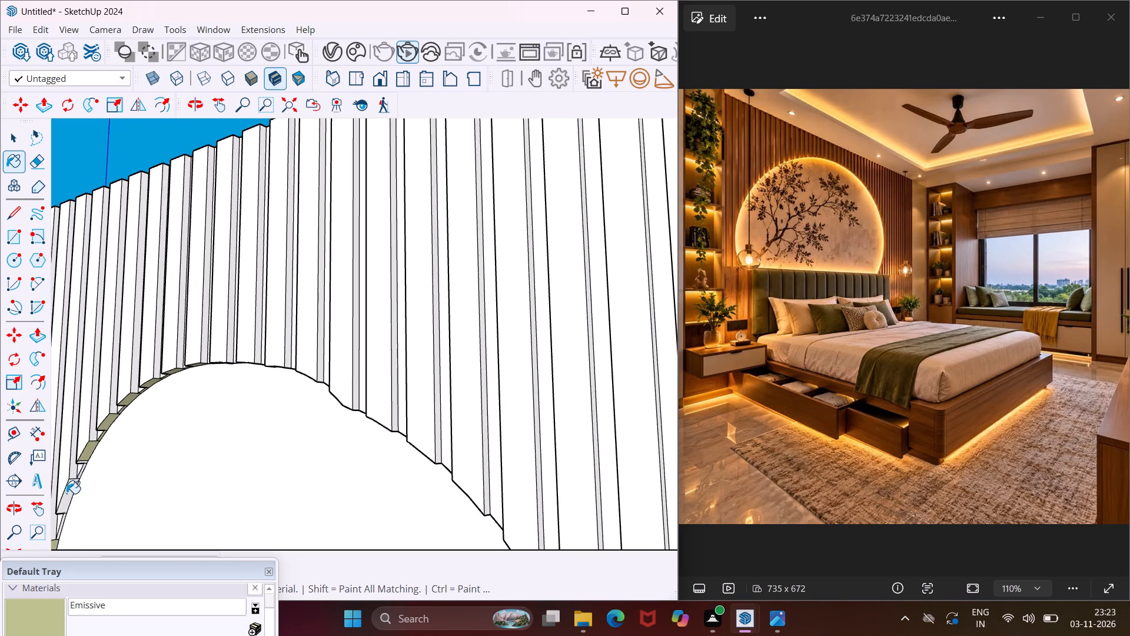
pyautogui.scroll(12, 67, 493)
pyautogui.click(67, 495)
pyautogui.scroll(3, 102, 445)
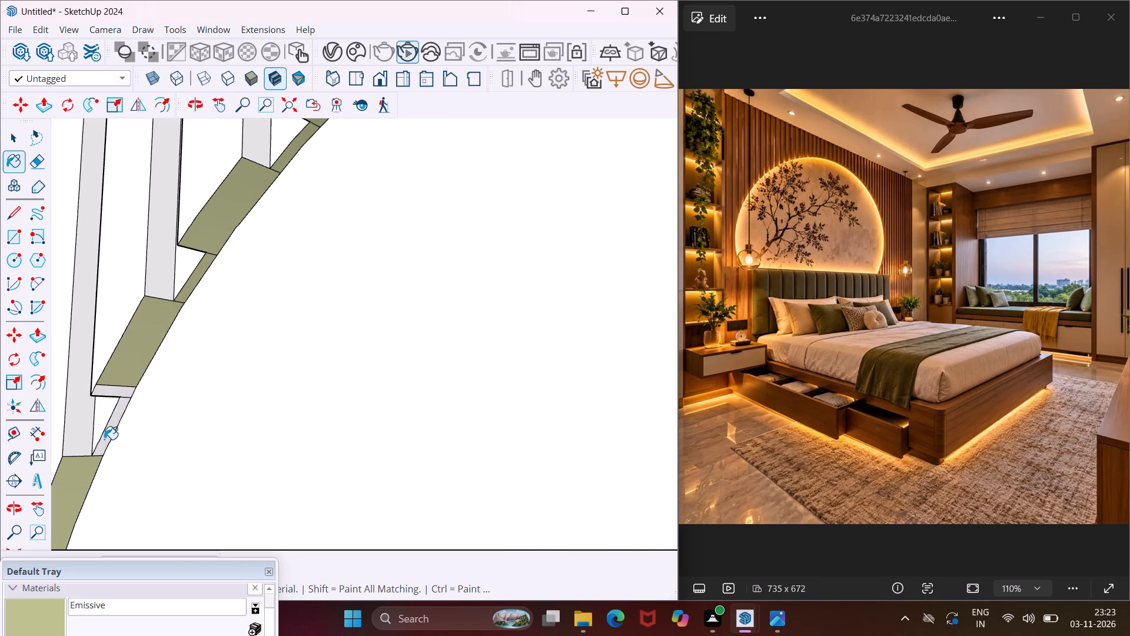
pyautogui.click(104, 438)
pyautogui.click(117, 393)
pyautogui.scroll(-6, 155, 336)
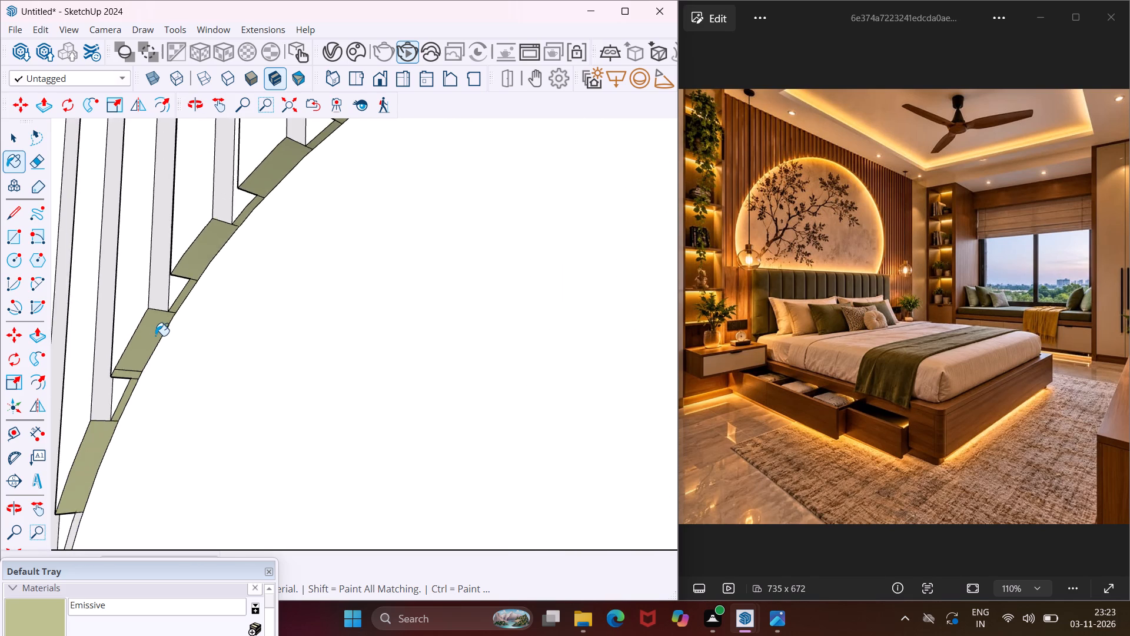
pyautogui.scroll(-5, 155, 336)
pyautogui.scroll(9, 92, 476)
pyautogui.click(97, 486)
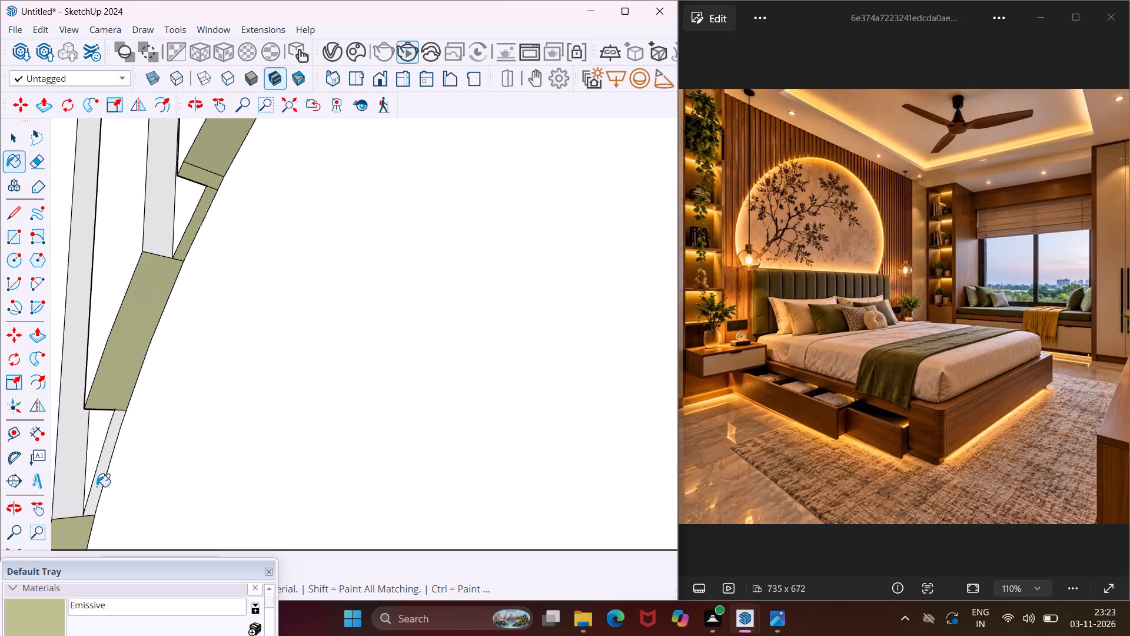
# Examine the circular recess's rim from both sides for unpainted faces.
pyautogui.scroll(-6, 131, 365)
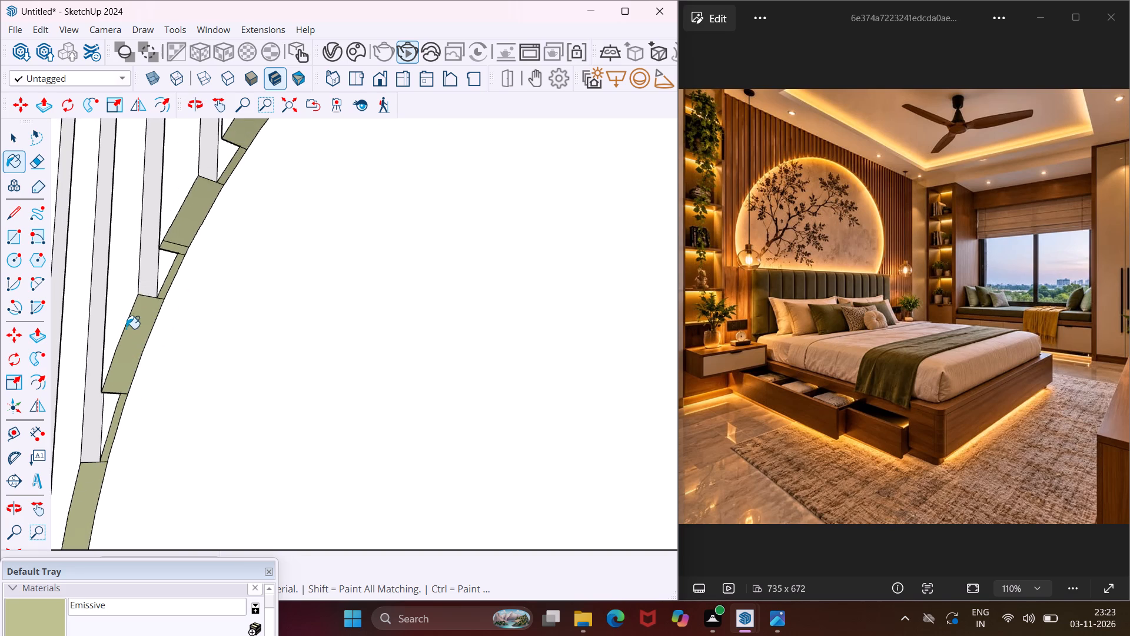
pyautogui.scroll(-17, 125, 323)
pyautogui.scroll(-6, 127, 317)
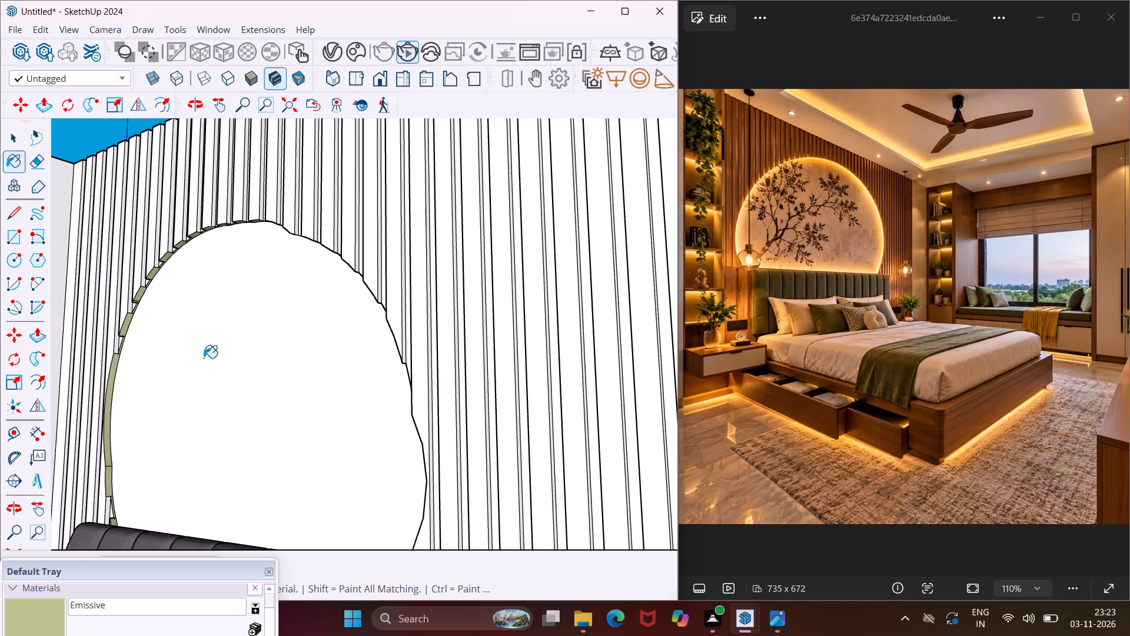
pyautogui.moveTo(204, 358); pyautogui.dragTo(592, 279, button='middle')
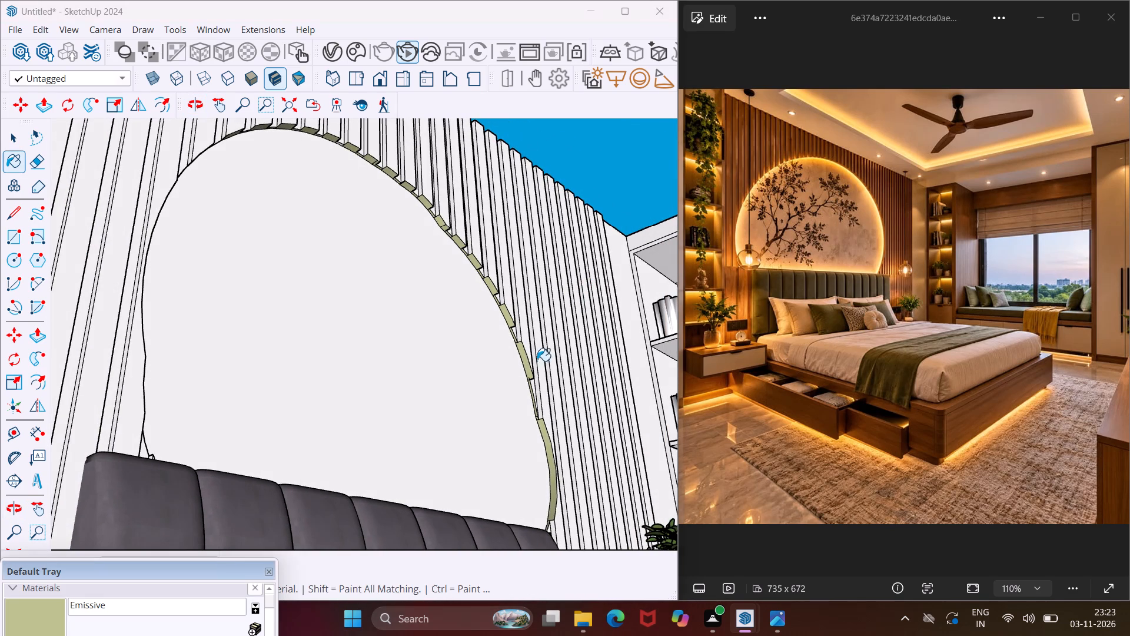
pyautogui.moveTo(505, 376); pyautogui.dragTo(431, 529, button='middle')
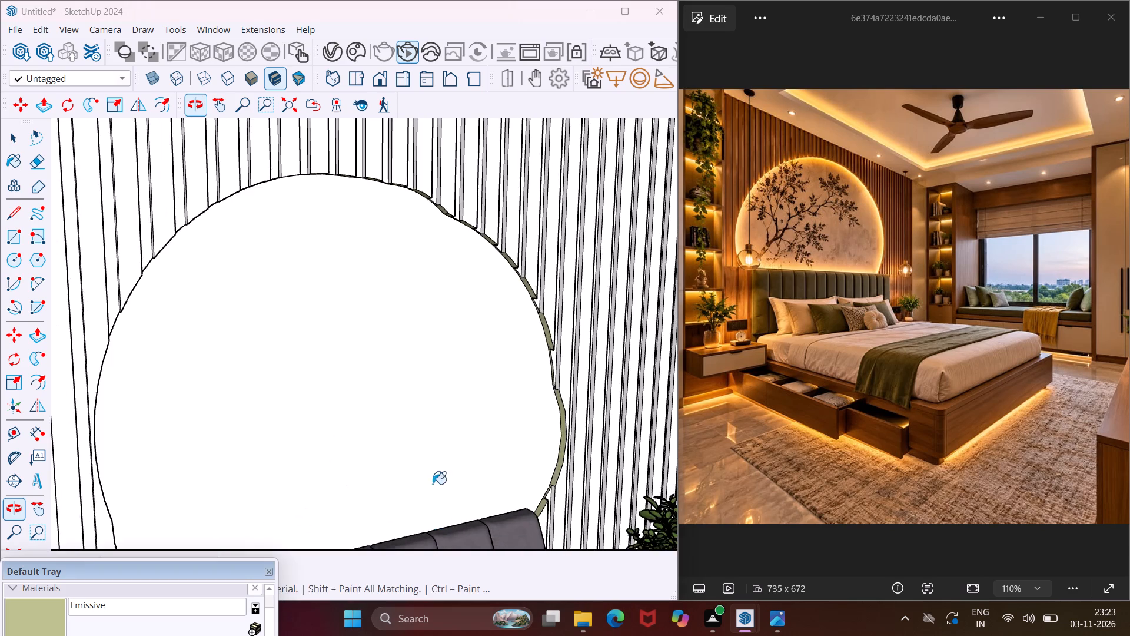
pyautogui.scroll(-12, 468, 372)
# Examine the shelf undersides and the underside of the floating nightstand that holds the vase.
pyautogui.scroll(3, 288, 493)
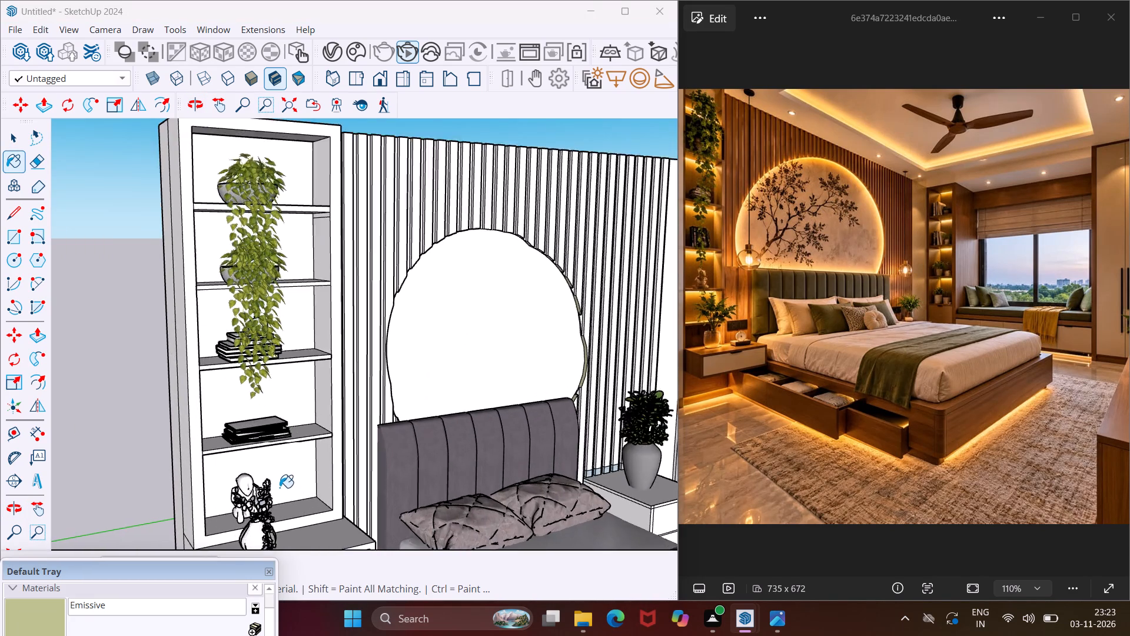
pyautogui.scroll(7, 280, 488)
pyautogui.moveTo(272, 474); pyautogui.dragTo(336, 330, button='middle')
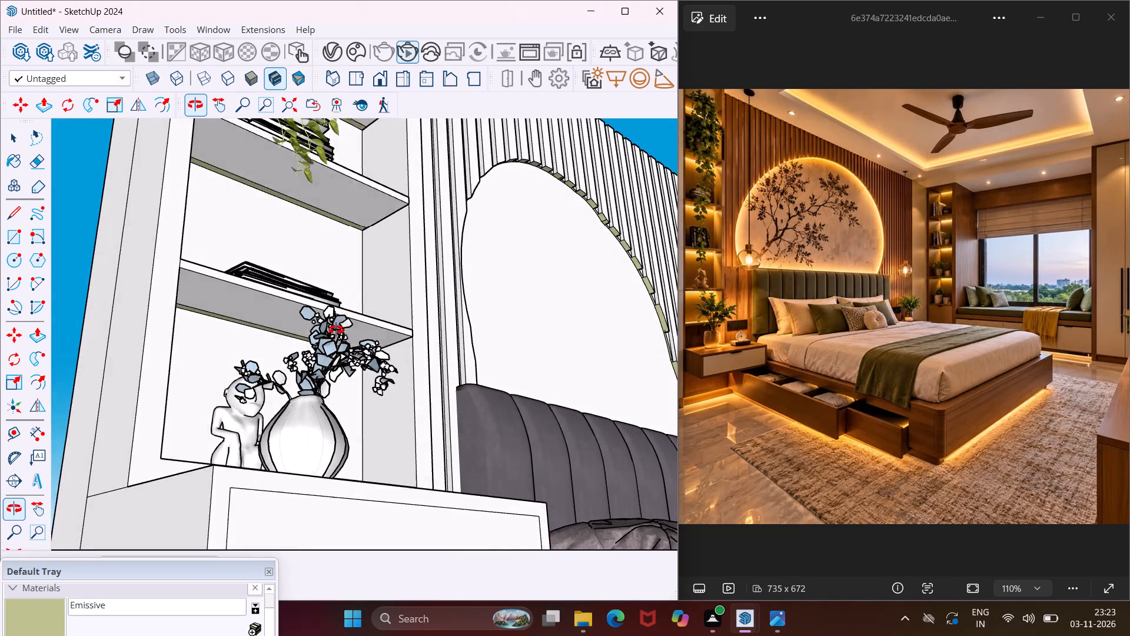
pyautogui.moveTo(336, 330); pyautogui.dragTo(344, 317, button='middle')
pyautogui.scroll(-7, 257, 332)
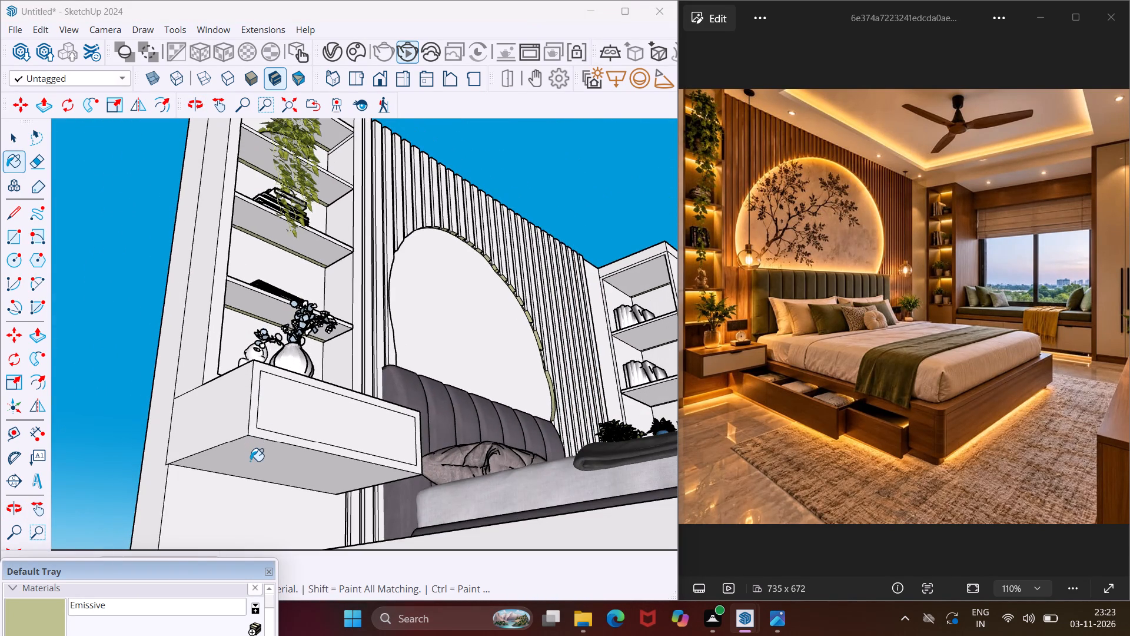
# Paint the narrow strip on the underside of the window seat base with the Emissive material.
pyautogui.scroll(-4, 214, 433)
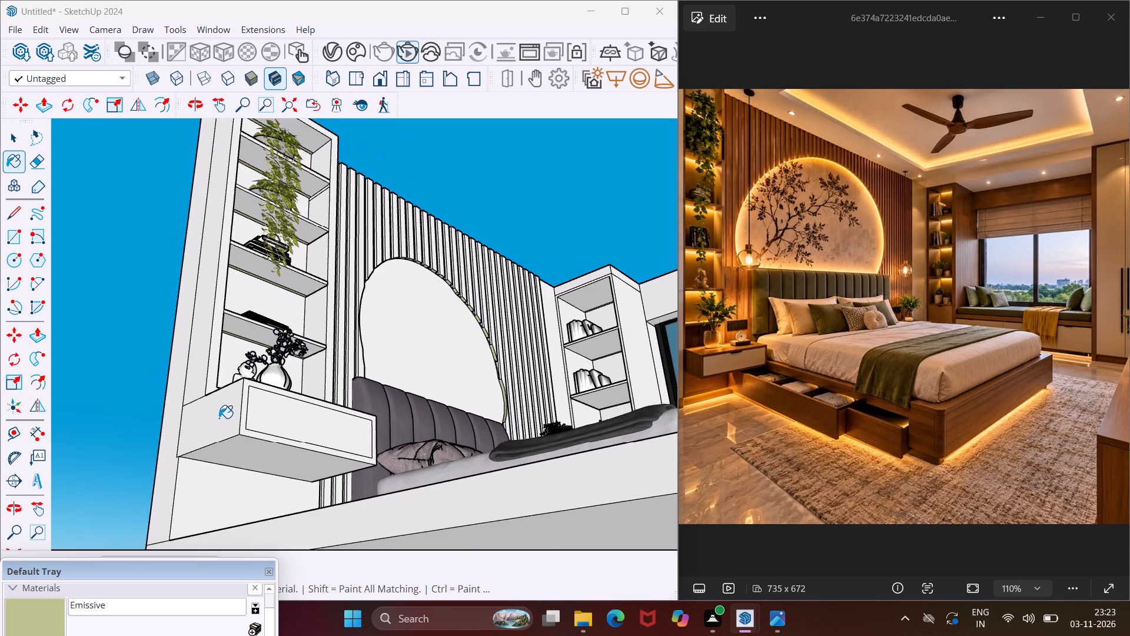
pyautogui.scroll(-10, 219, 418)
pyautogui.moveTo(239, 438); pyautogui.dragTo(454, 530, button='middle')
pyautogui.scroll(4, 550, 476)
pyautogui.scroll(11, 468, 458)
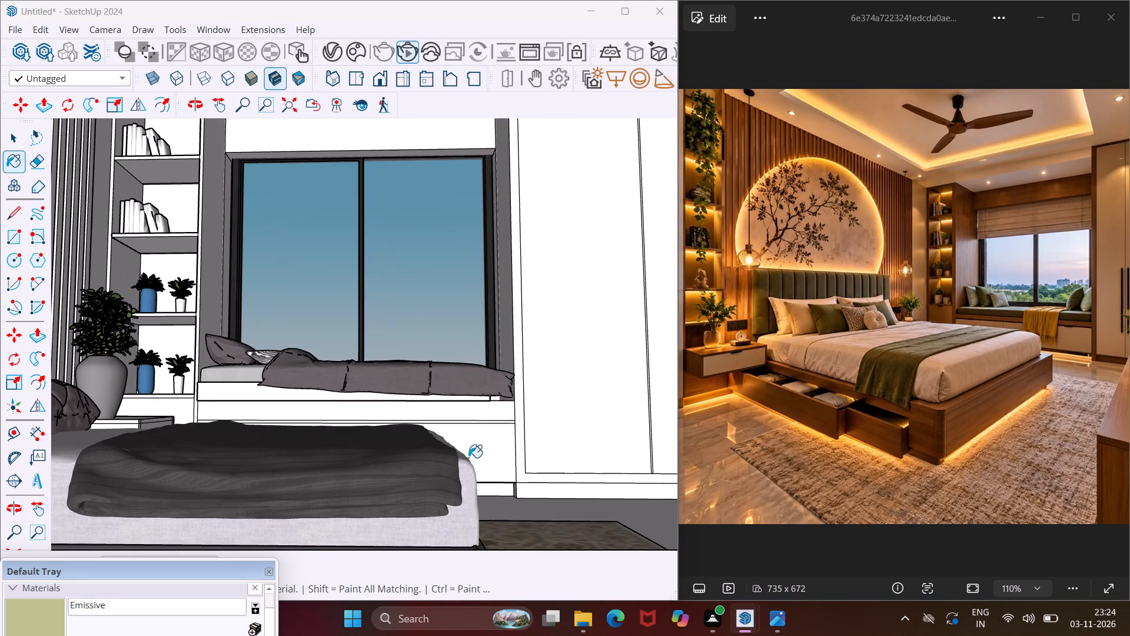
pyautogui.moveTo(520, 479); pyautogui.dragTo(468, 466, button='middle')
pyautogui.scroll(13, 477, 483)
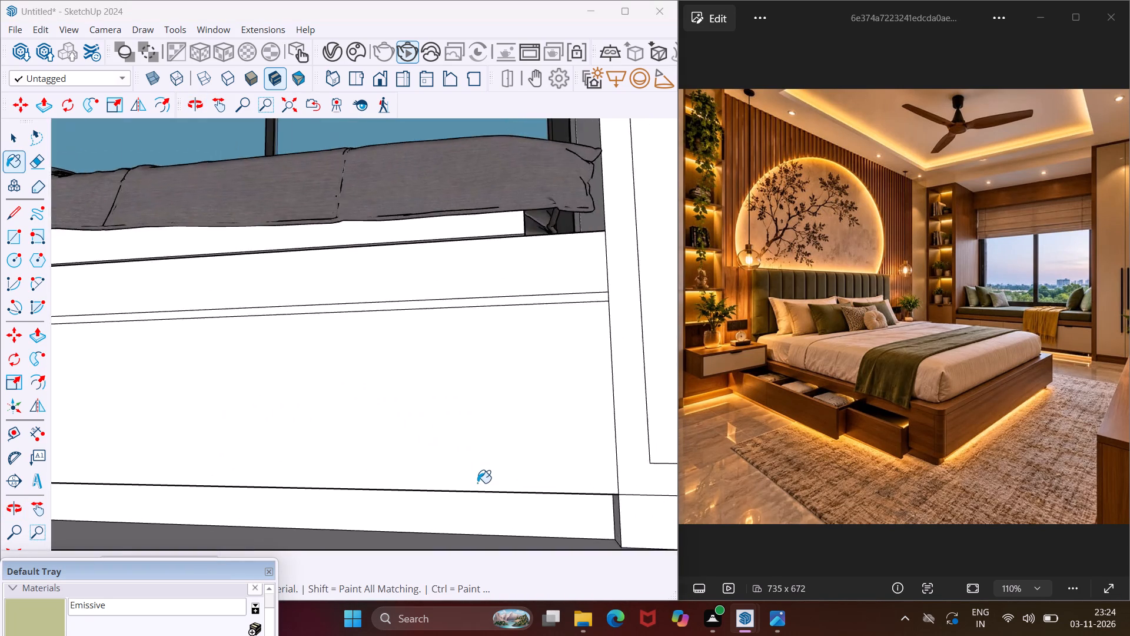
pyautogui.scroll(4, 477, 483)
pyautogui.moveTo(502, 514); pyautogui.dragTo(461, 475, button='middle')
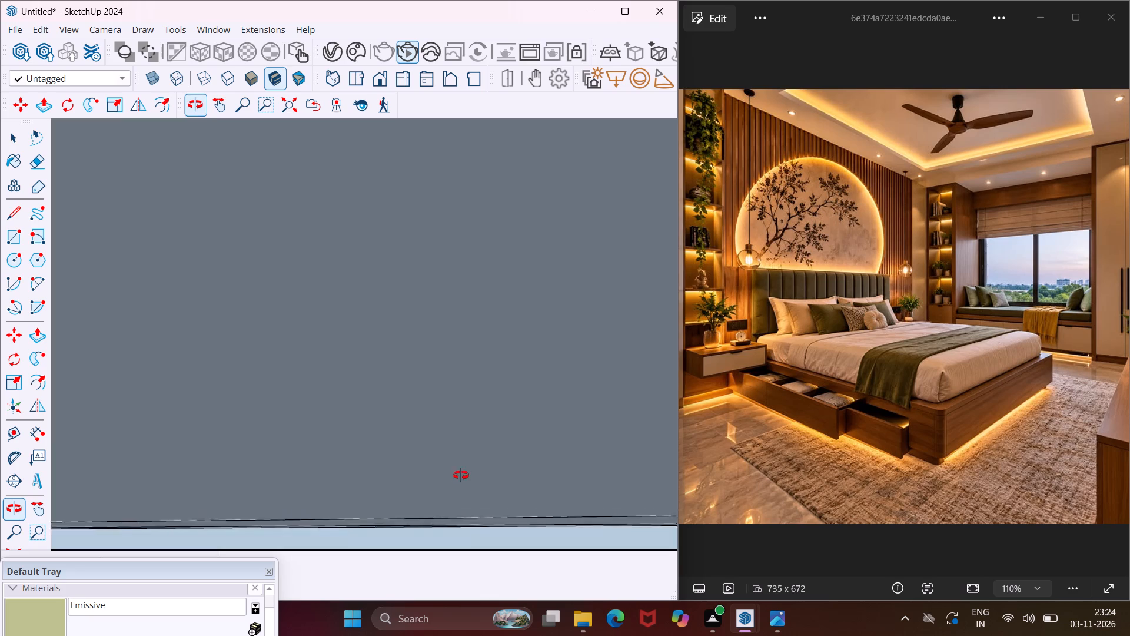
pyautogui.moveTo(461, 475); pyautogui.dragTo(471, 485, button='middle')
pyautogui.scroll(13, 478, 472)
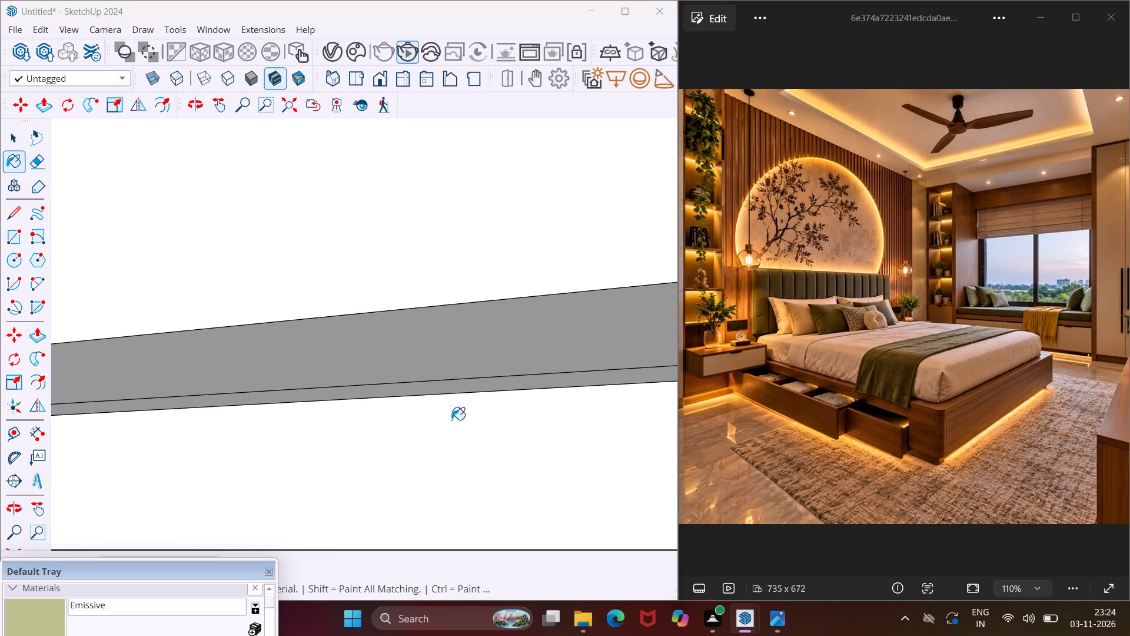
pyautogui.click(457, 389)
# Paint the narrow strip along the wall on the underside of the floating TV console with the Emissive material.
pyautogui.moveTo(457, 389); pyautogui.dragTo(513, 496, button='middle')
pyautogui.scroll(-20, 458, 344)
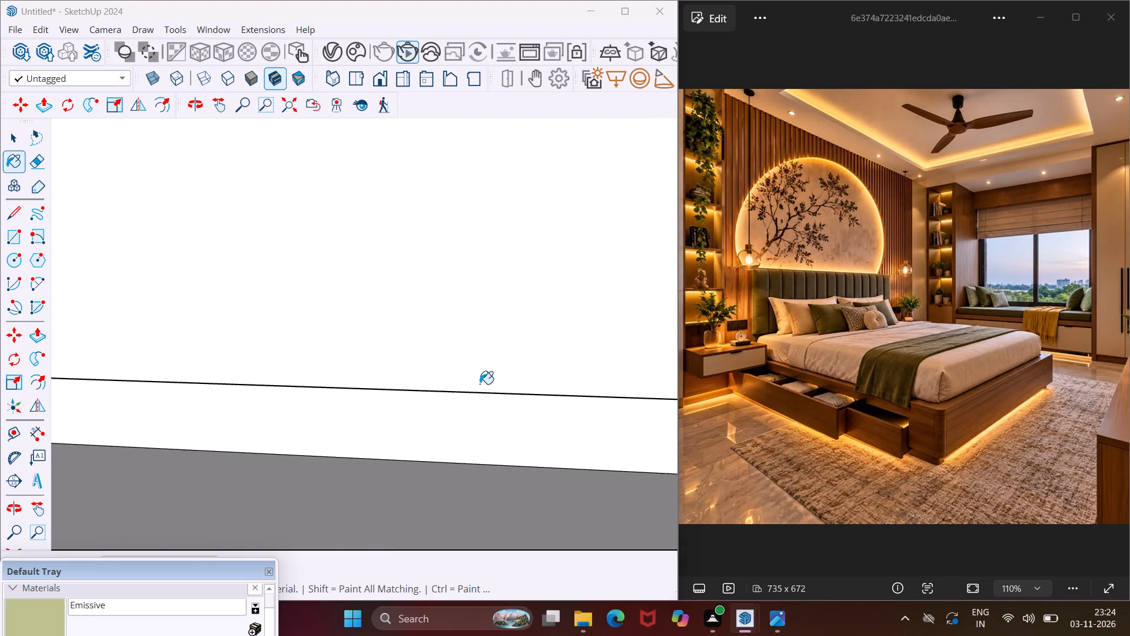
pyautogui.scroll(-18, 480, 384)
pyautogui.scroll(-12, 456, 373)
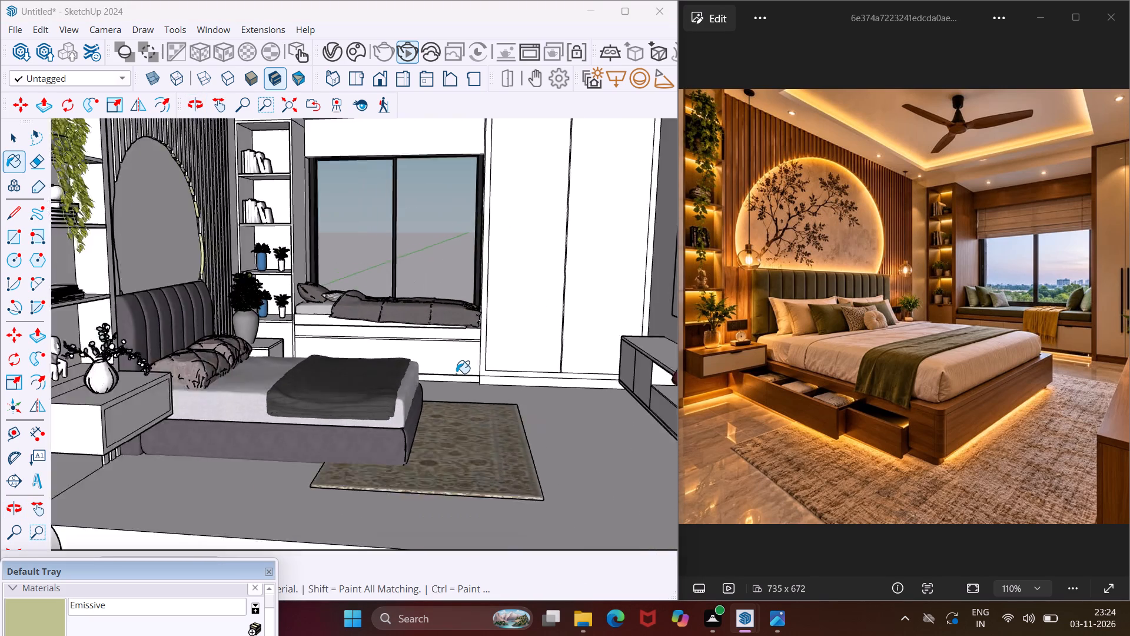
pyautogui.scroll(-5, 456, 373)
pyautogui.scroll(12, 617, 444)
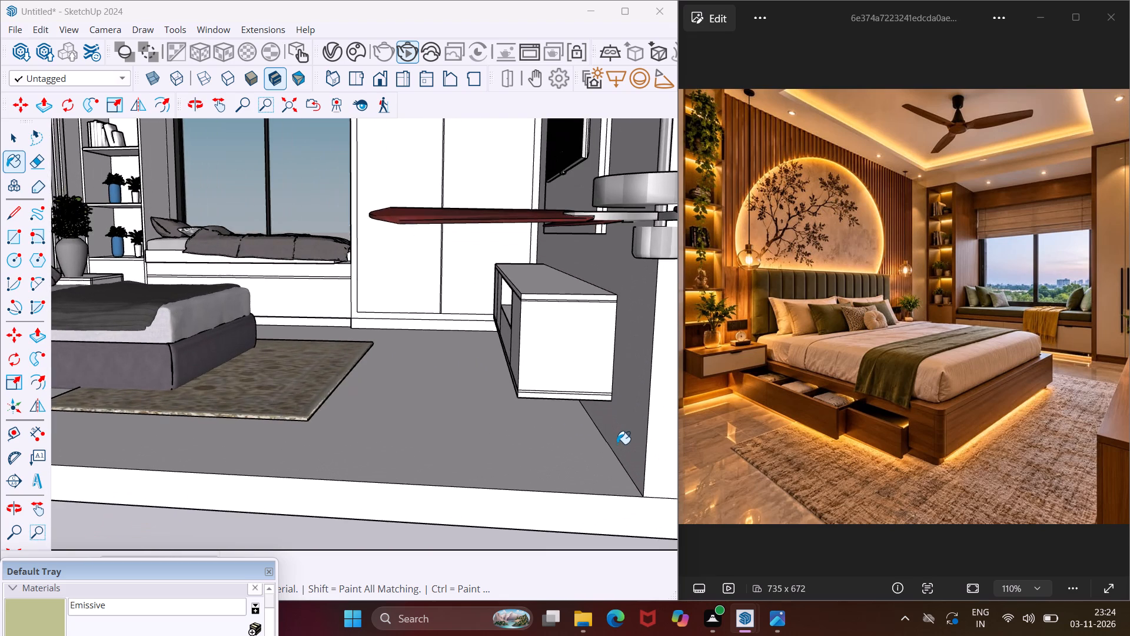
pyautogui.moveTo(617, 444); pyautogui.dragTo(614, 397, button='middle')
pyautogui.scroll(10, 606, 382)
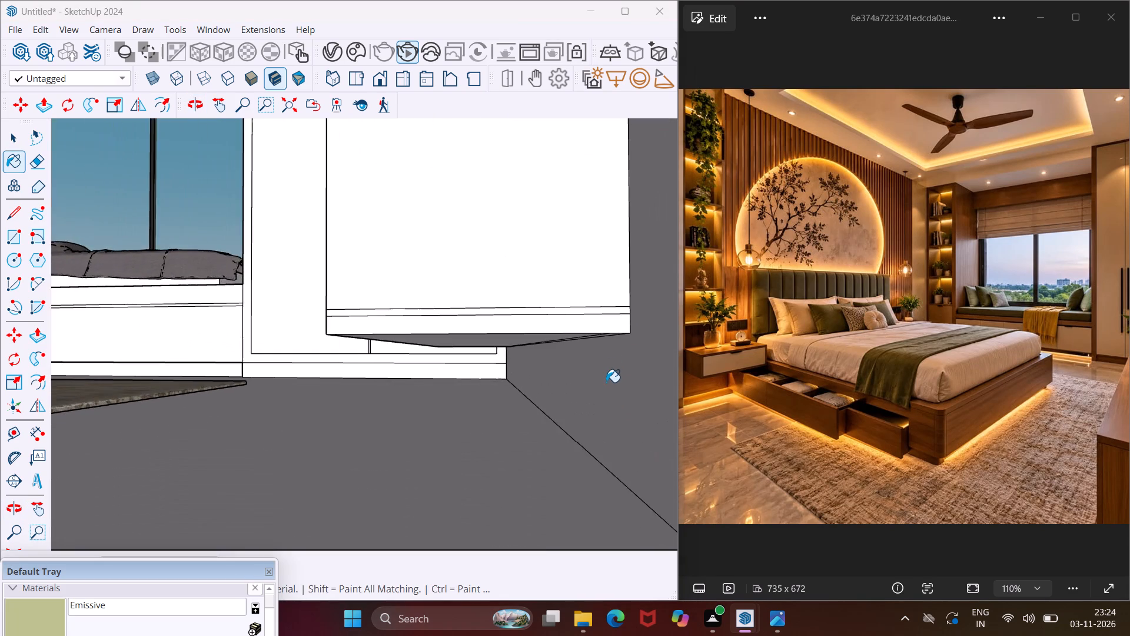
pyautogui.scroll(13, 606, 382)
pyautogui.click(613, 231)
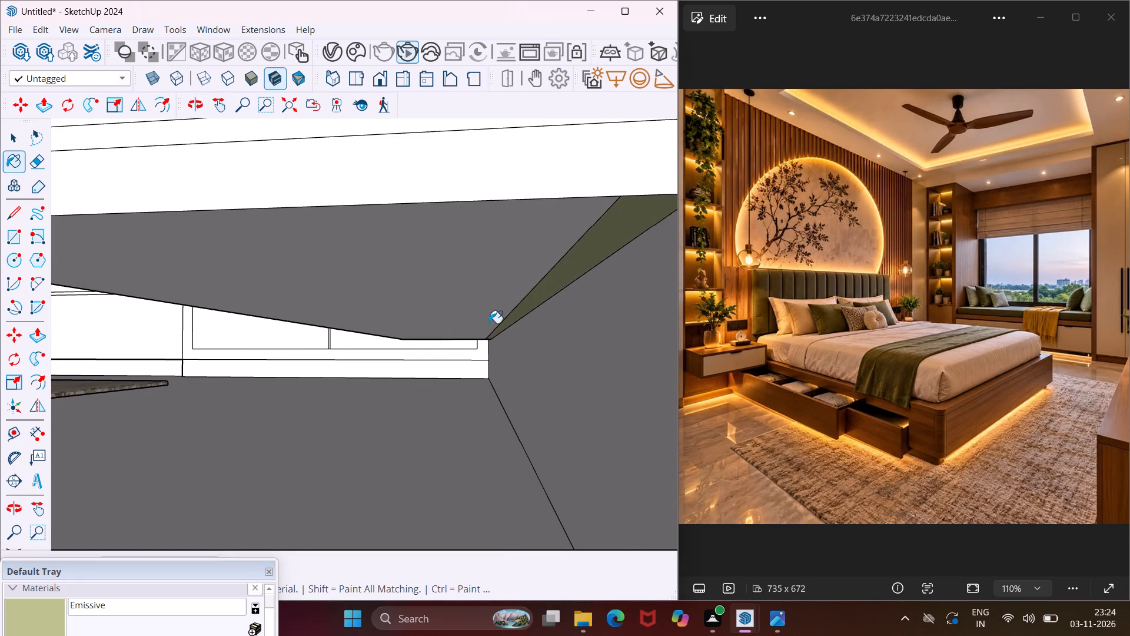
# Paint the top edge and fan-side edge of the TV panel's rear layer with the Emissive material.
pyautogui.scroll(-13, 397, 393)
pyautogui.moveTo(371, 402); pyautogui.dragTo(510, 565, button='middle')
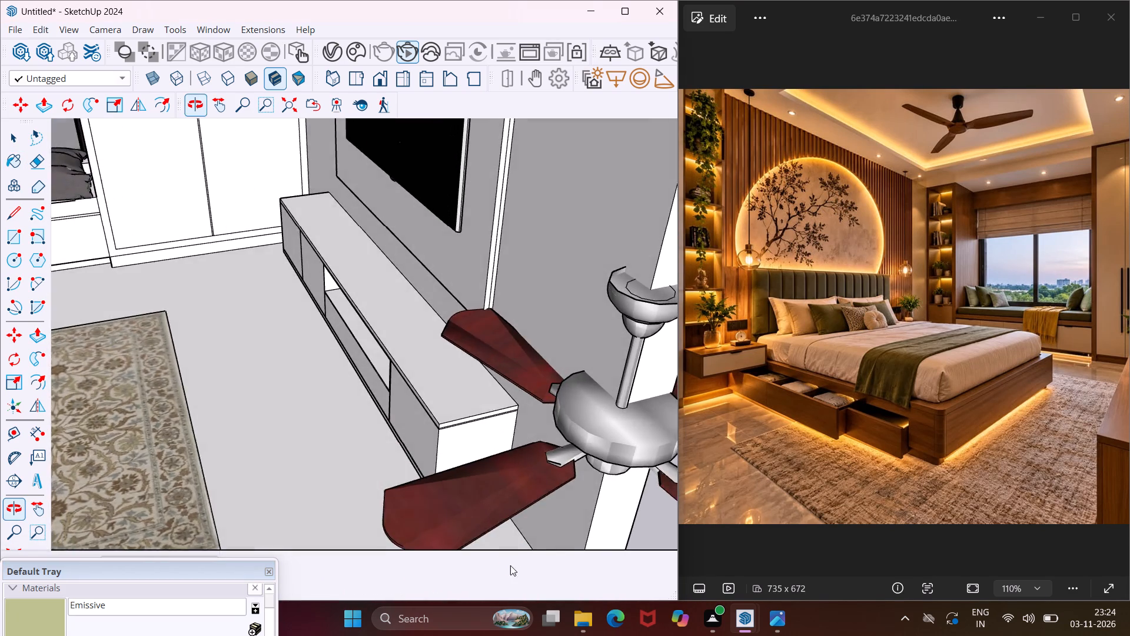
pyautogui.scroll(-10, 481, 543)
pyautogui.scroll(5, 510, 303)
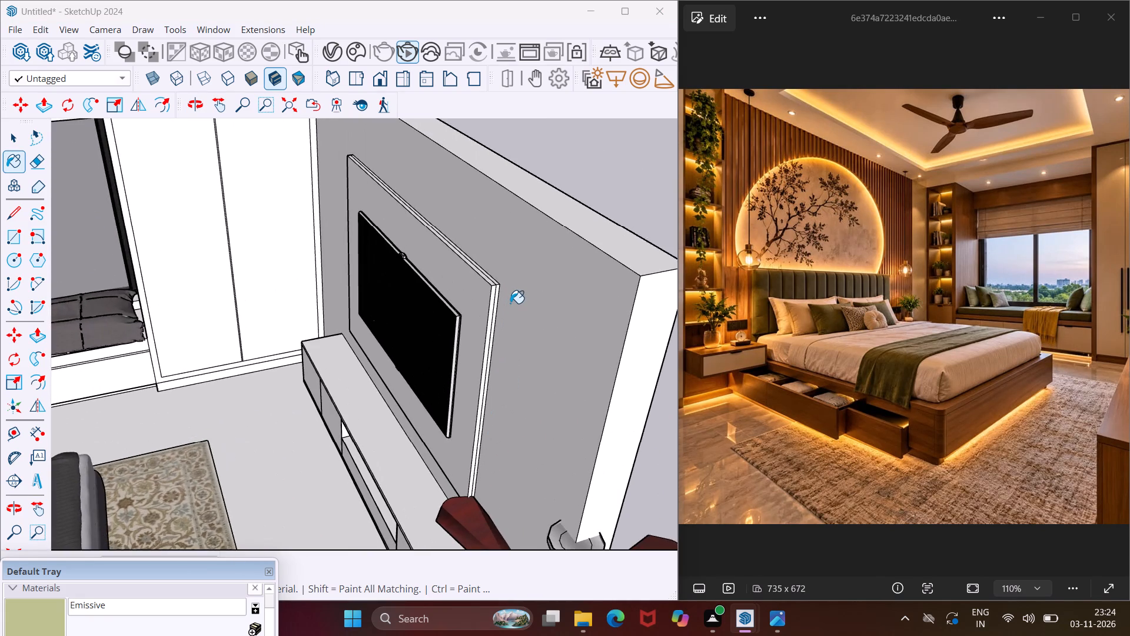
pyautogui.scroll(12, 510, 303)
pyautogui.scroll(8, 469, 256)
pyautogui.click(465, 249)
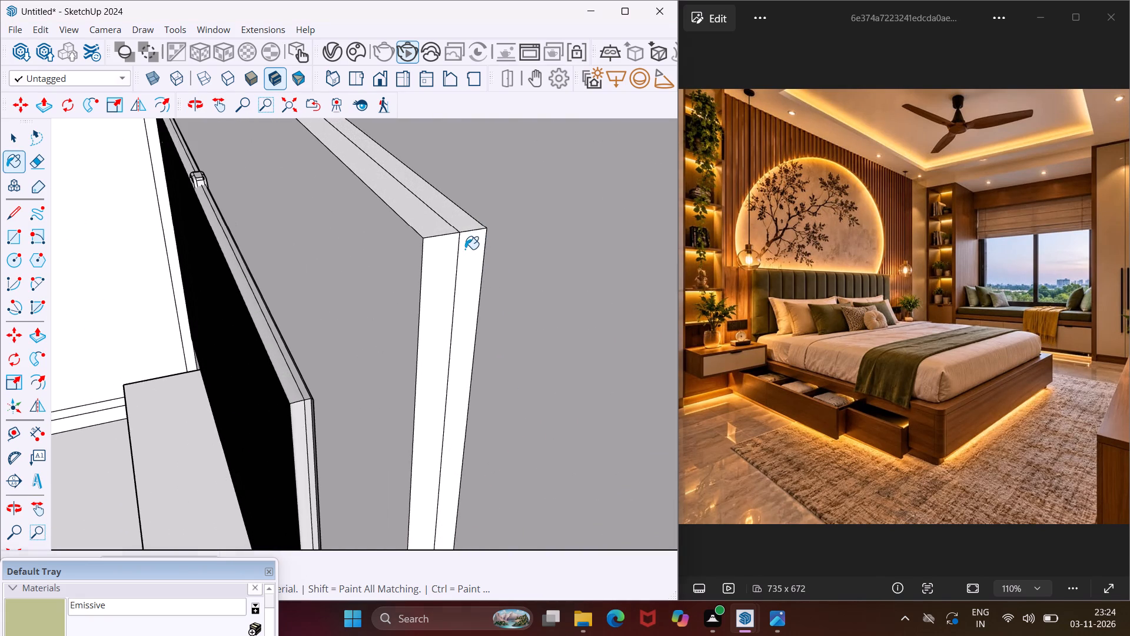
pyautogui.click(467, 229)
# Paint the opposite, wardrobe-side edge of the TV panel's rear layer with the Emissive material.
pyautogui.moveTo(436, 263); pyautogui.dragTo(513, 281, button='middle')
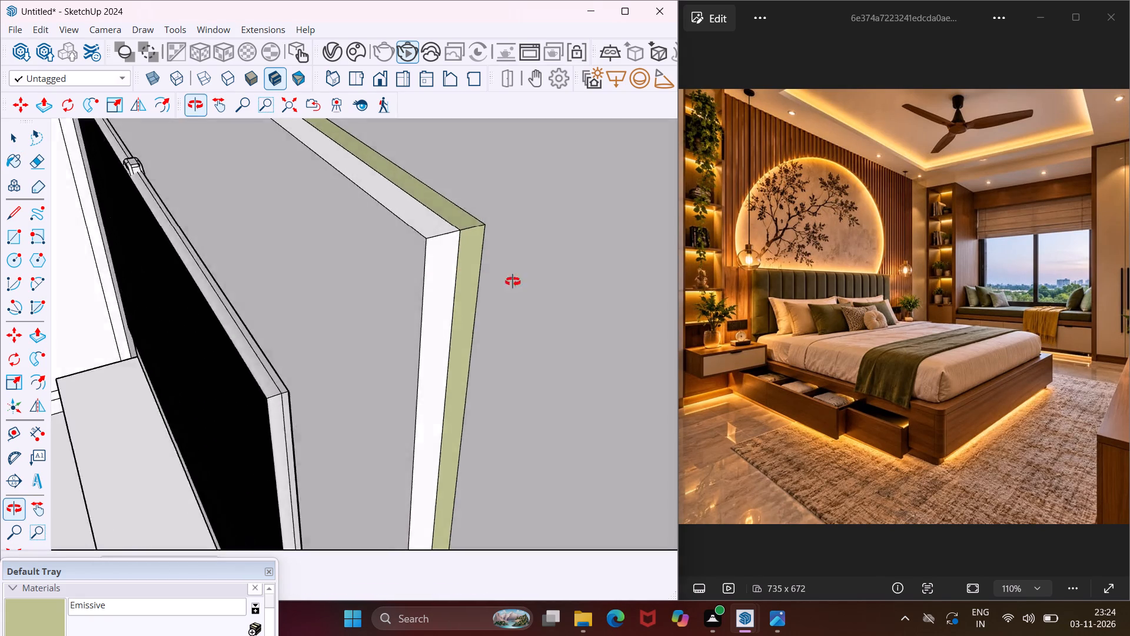
pyautogui.moveTo(513, 281); pyautogui.dragTo(778, 283, button='middle')
pyautogui.scroll(-14, 621, 309)
pyautogui.scroll(-7, 613, 309)
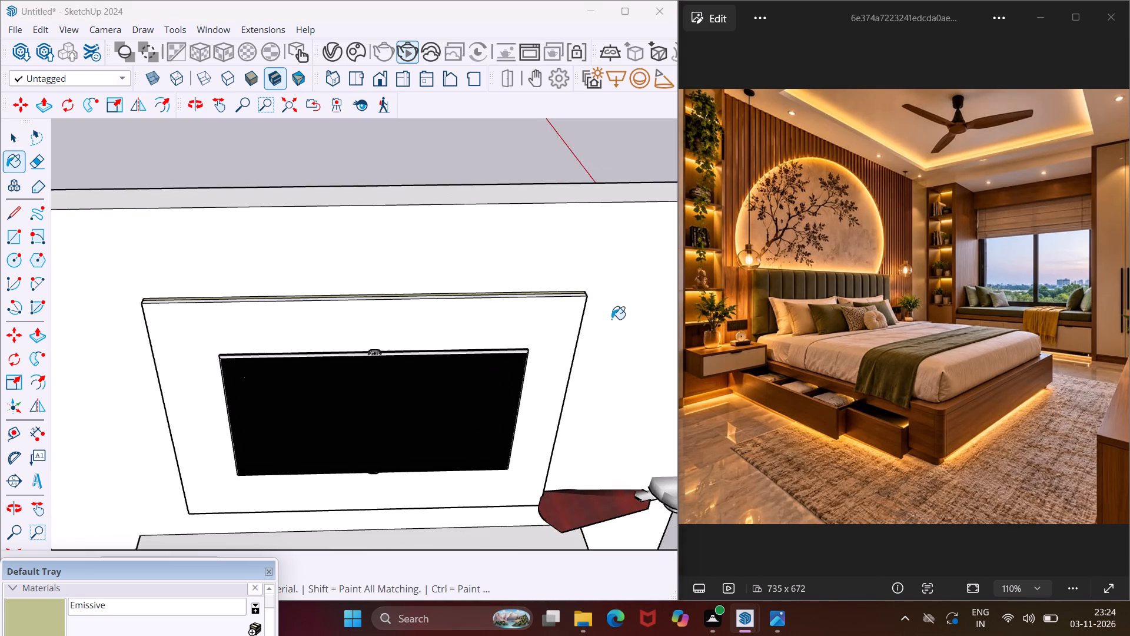
pyautogui.scroll(-3, 610, 320)
pyautogui.scroll(12, 268, 314)
pyautogui.moveTo(267, 314); pyautogui.dragTo(494, 312, button='middle')
pyautogui.scroll(7, 252, 397)
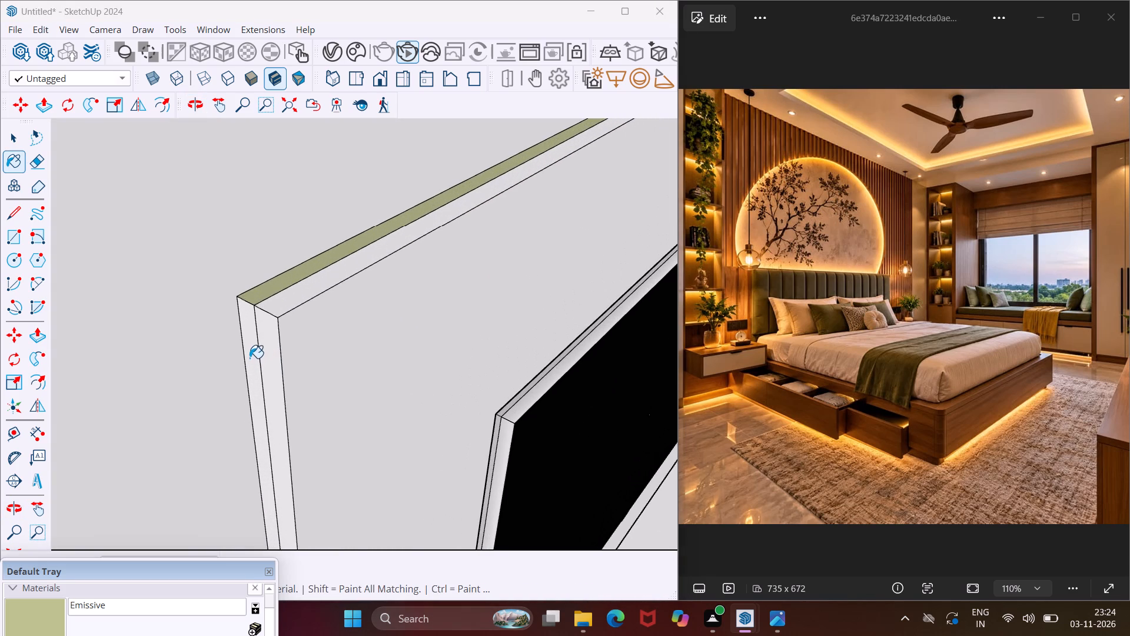
pyautogui.click(250, 357)
# Paint the bottom edge of the TV panel's rear layer with the Emissive material.
pyautogui.scroll(-5, 319, 313)
pyautogui.moveTo(388, 350); pyautogui.dragTo(369, 340, button='middle')
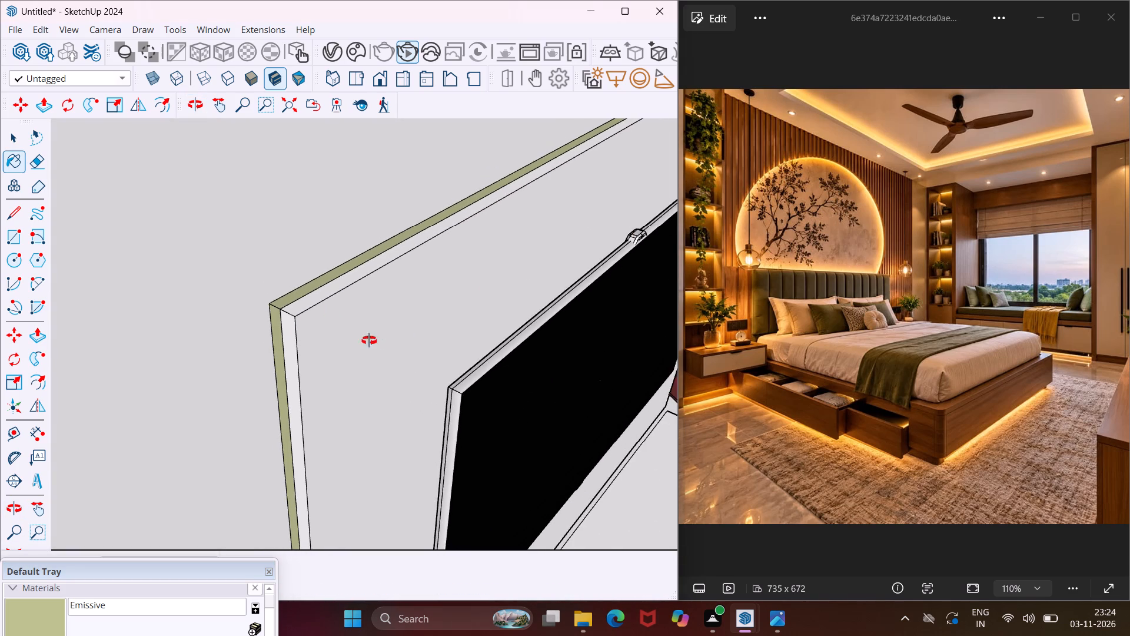
pyautogui.moveTo(369, 340); pyautogui.dragTo(202, 309, button='middle')
pyautogui.scroll(-12, 137, 357)
pyautogui.scroll(-5, 255, 372)
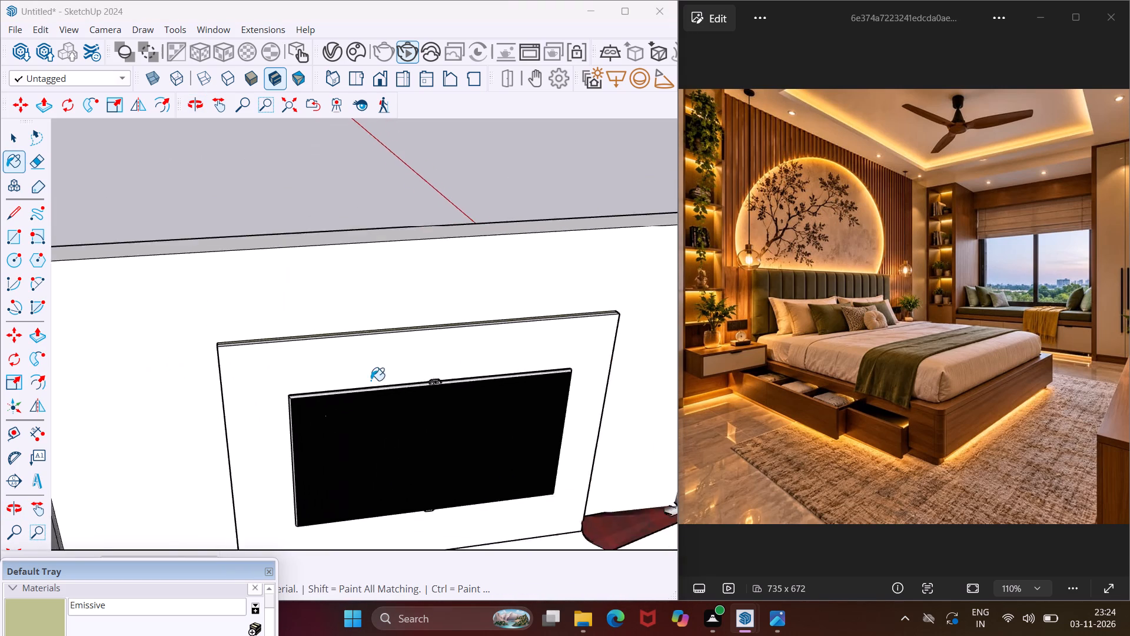
pyautogui.moveTo(488, 350); pyautogui.dragTo(162, 345, button='middle')
pyautogui.moveTo(347, 424); pyautogui.dragTo(336, 380, button='middle')
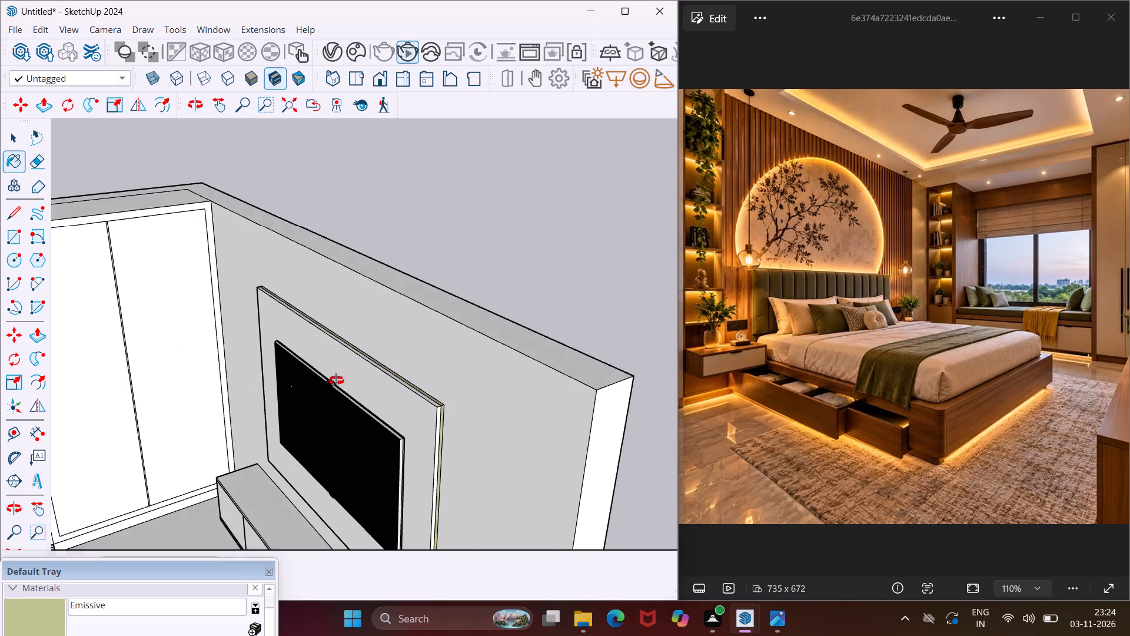
pyautogui.moveTo(336, 380); pyautogui.dragTo(370, 246, button='middle')
pyautogui.scroll(9, 472, 427)
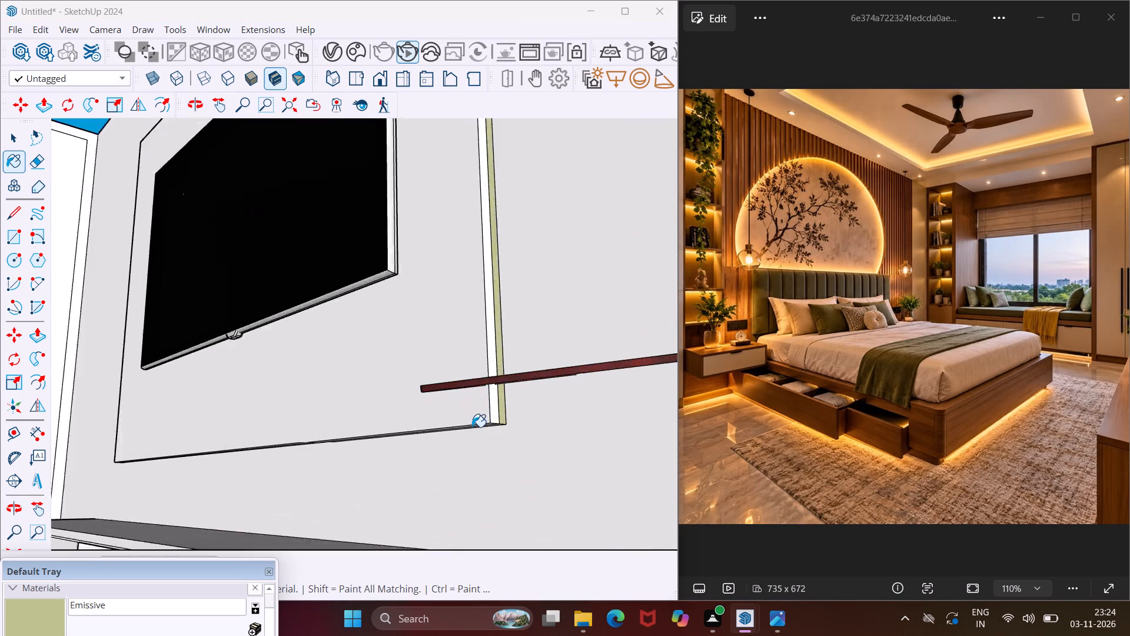
pyautogui.scroll(11, 472, 427)
pyautogui.moveTo(524, 416); pyautogui.dragTo(518, 378, button='middle')
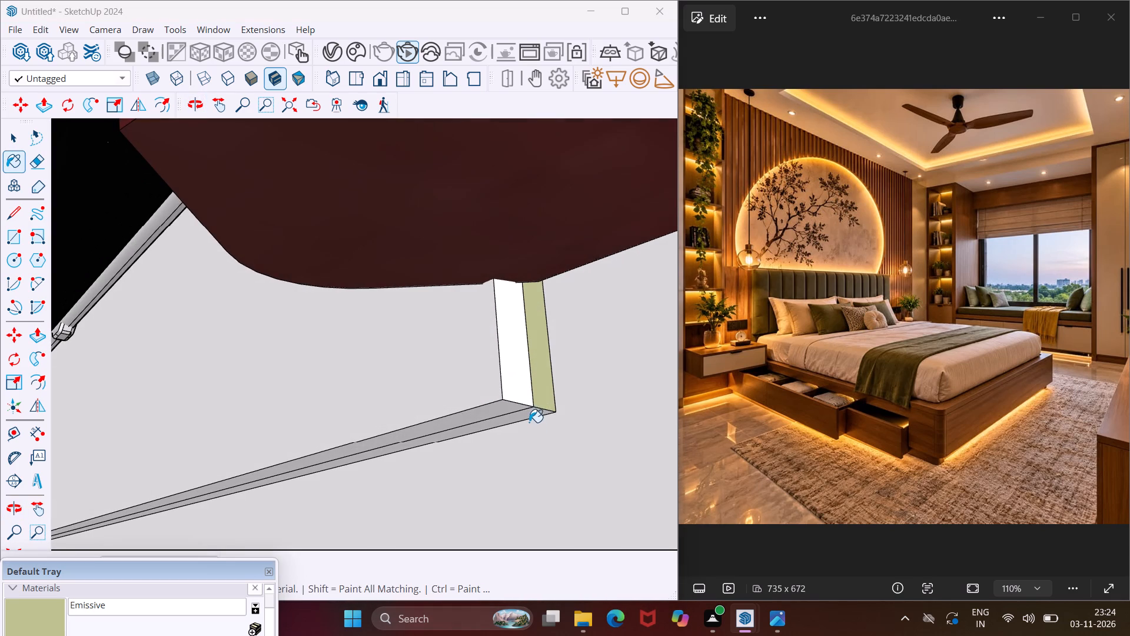
pyautogui.click(529, 416)
# Review the TV wall and the whole bedroom model from above.
pyautogui.moveTo(527, 368); pyautogui.dragTo(714, 509, button='middle')
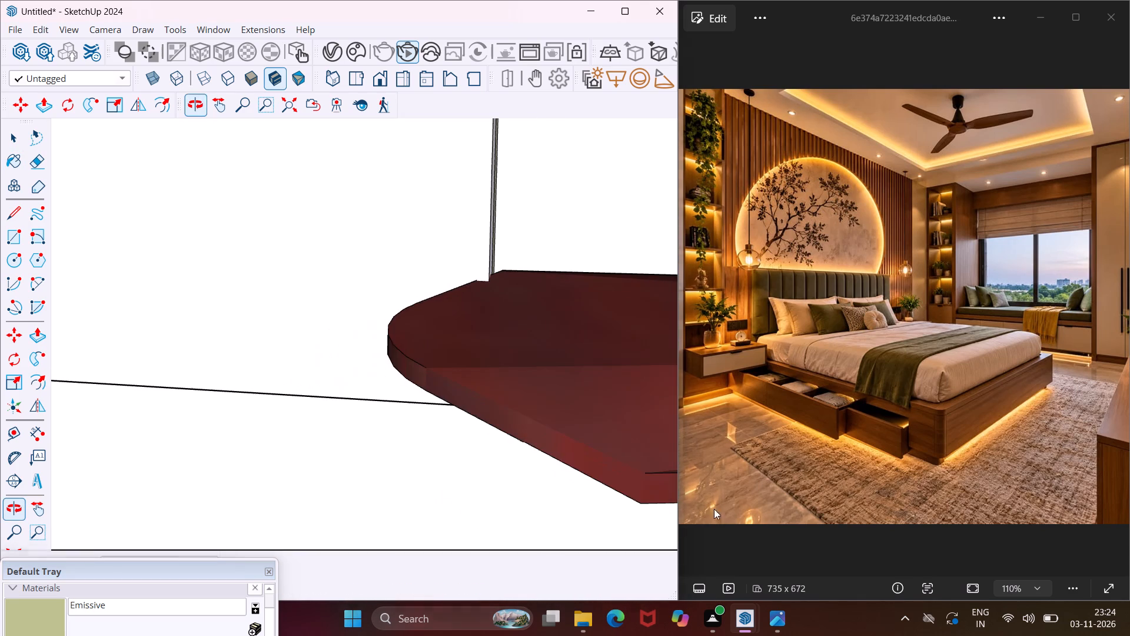
pyautogui.scroll(-16, 467, 418)
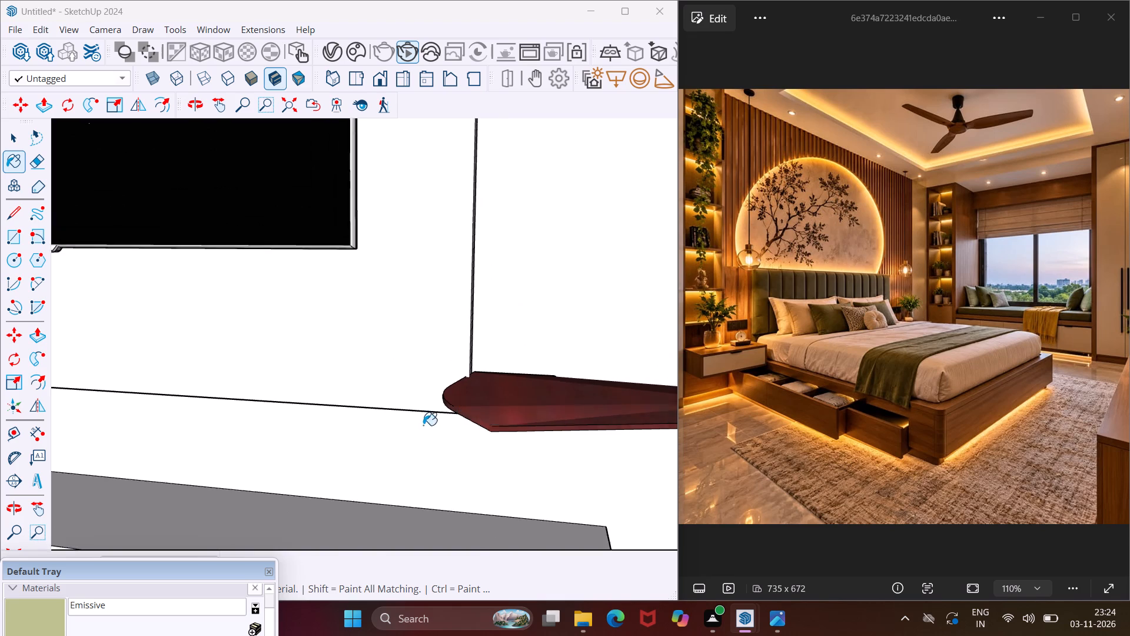
pyautogui.scroll(-2, 423, 425)
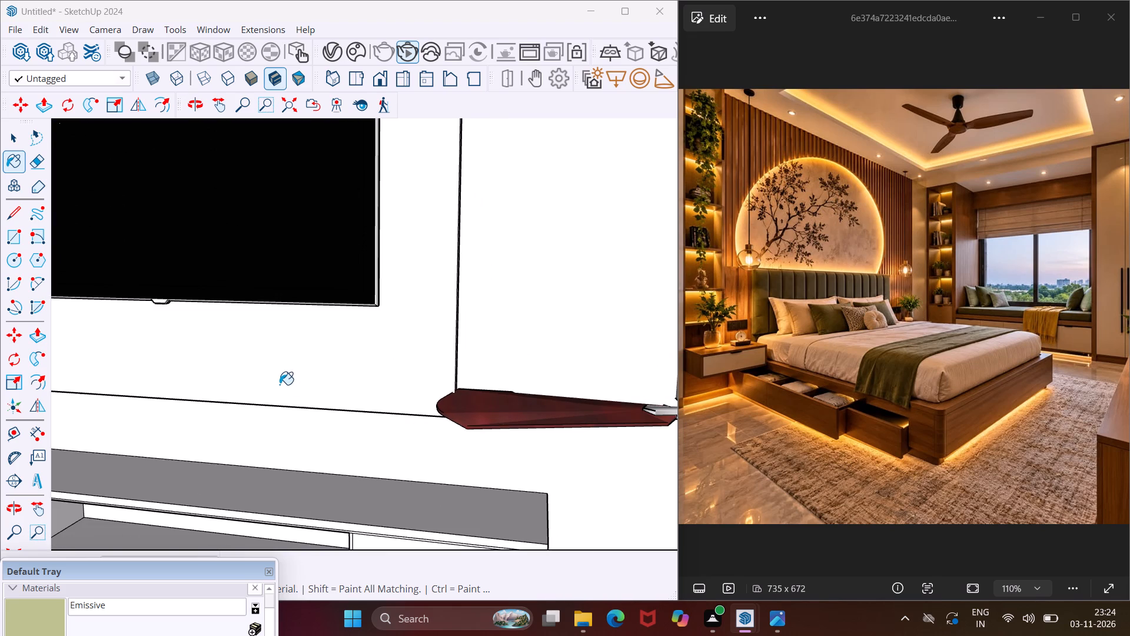
pyautogui.scroll(-5, 305, 375)
pyautogui.scroll(-9, 360, 356)
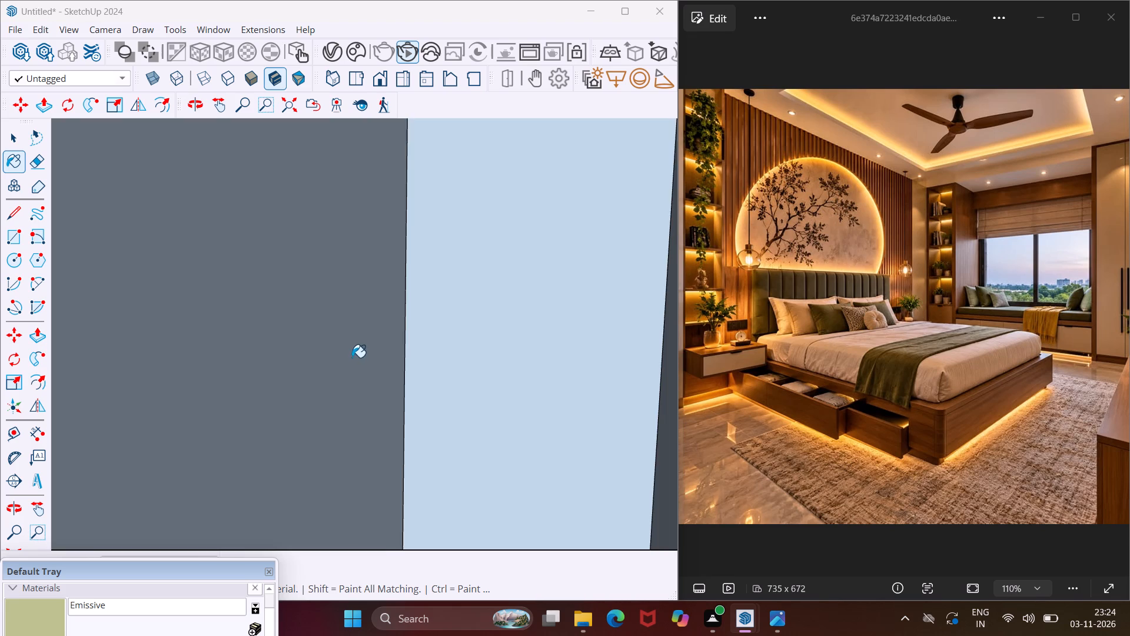
pyautogui.scroll(-2, 352, 357)
pyautogui.moveTo(362, 332); pyautogui.dragTo(0, 508, button='middle')
pyautogui.scroll(-6, 318, 402)
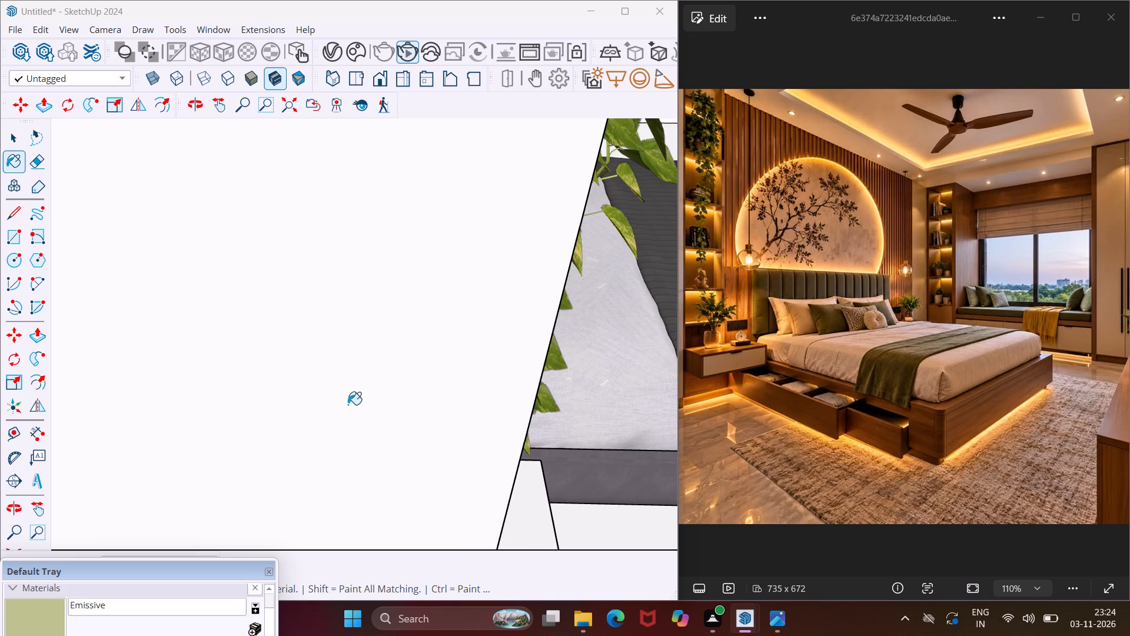
pyautogui.scroll(-3, 348, 403)
pyautogui.scroll(1, 348, 403)
pyautogui.scroll(-8, 348, 404)
pyautogui.scroll(-12, 309, 444)
pyautogui.scroll(-2, 258, 465)
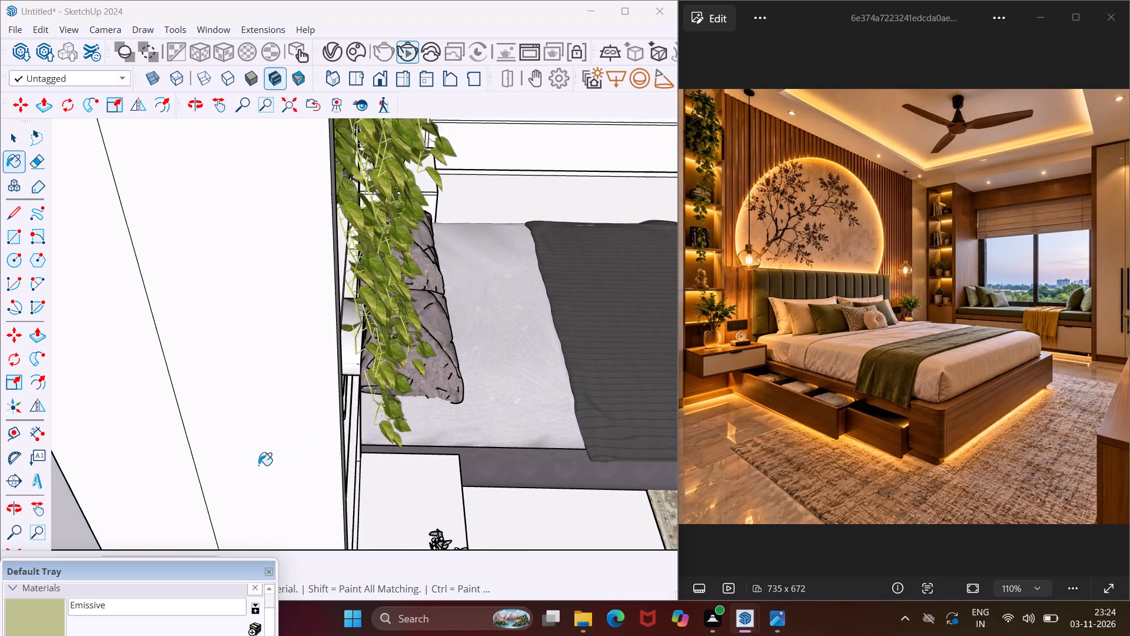
pyautogui.scroll(-15, 258, 465)
pyautogui.scroll(-11, 260, 471)
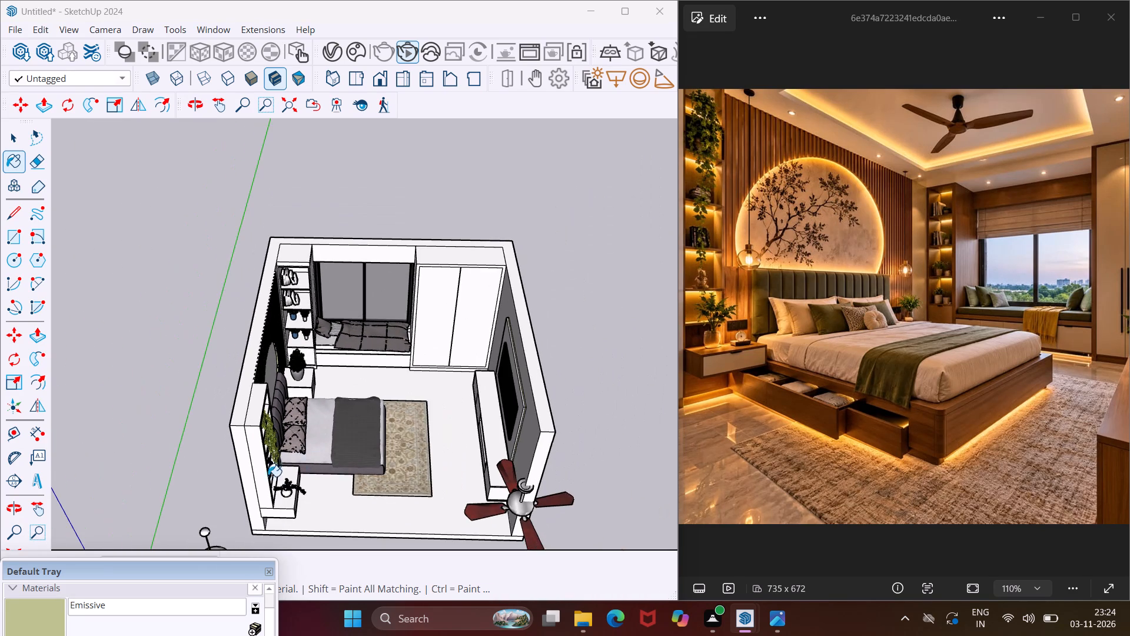
# Examine the light strips beneath the shelves of the bookcase beside the window and compare the room with the reference image.
pyautogui.moveTo(327, 456); pyautogui.dragTo(324, 362, button='middle')
pyautogui.scroll(6, 300, 291)
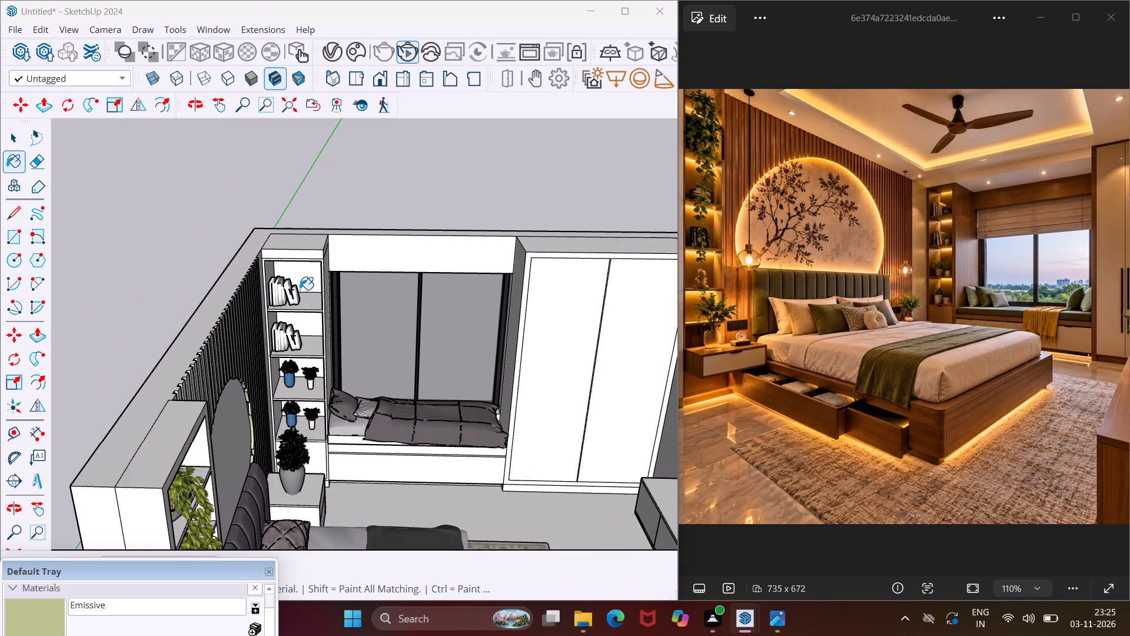
pyautogui.scroll(18, 300, 290)
pyautogui.moveTo(300, 290); pyautogui.dragTo(300, 186, button='middle')
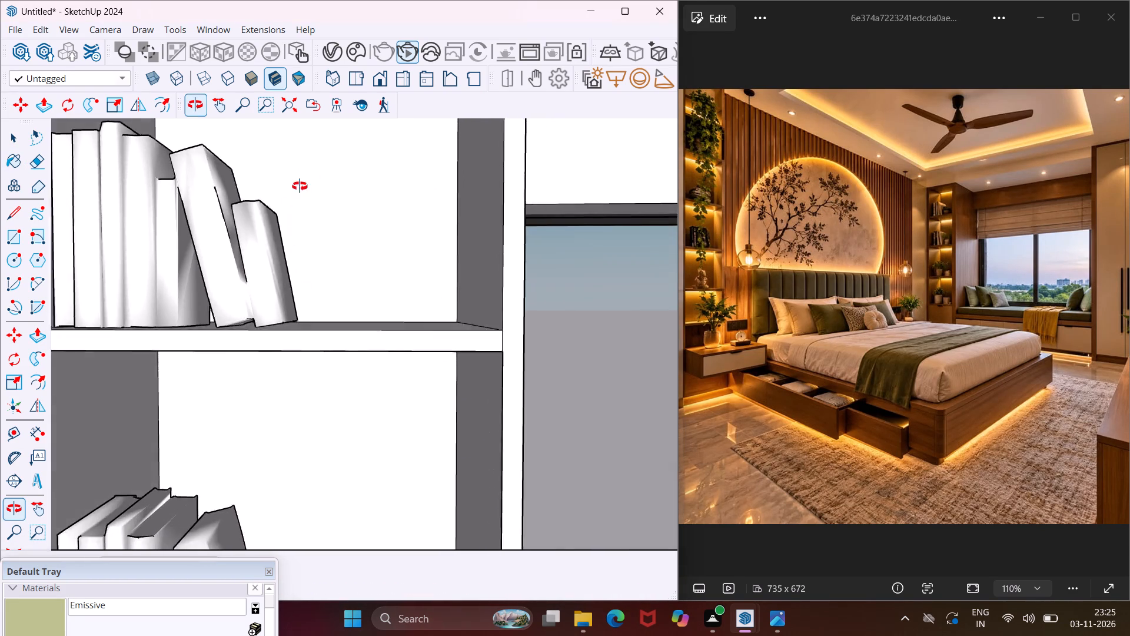
pyautogui.moveTo(300, 186); pyautogui.dragTo(356, 84, button='middle')
pyautogui.scroll(4, 368, 332)
pyautogui.moveTo(377, 355); pyautogui.dragTo(383, 312, button='middle')
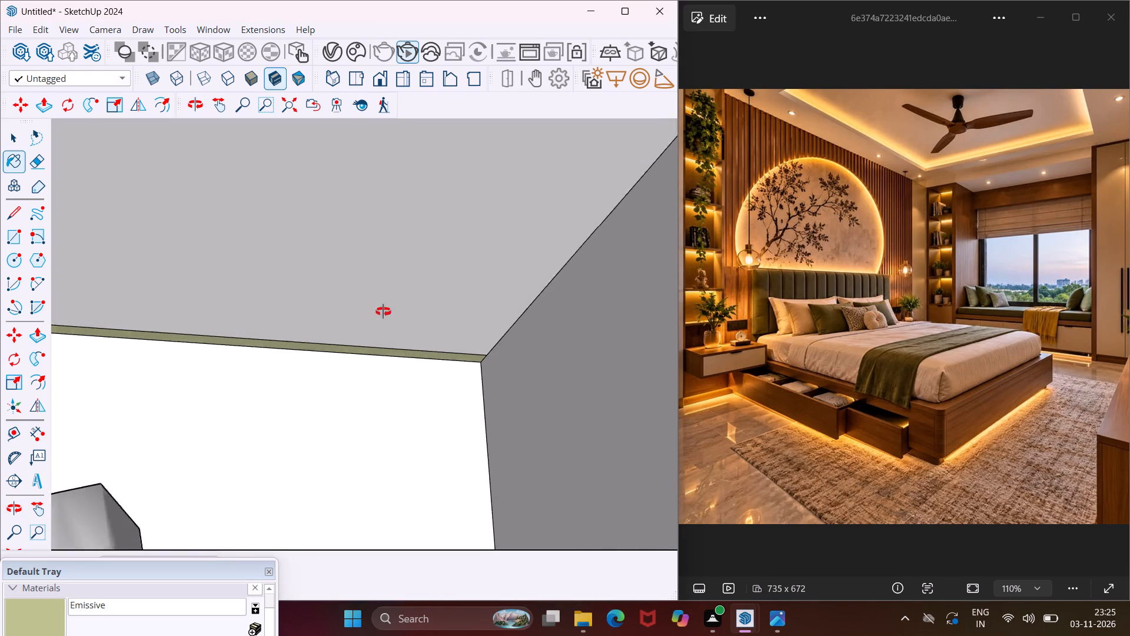
pyautogui.moveTo(383, 312); pyautogui.dragTo(388, 295, button='middle')
pyautogui.scroll(-7, 383, 309)
pyautogui.moveTo(377, 350); pyautogui.dragTo(319, 436, button='middle')
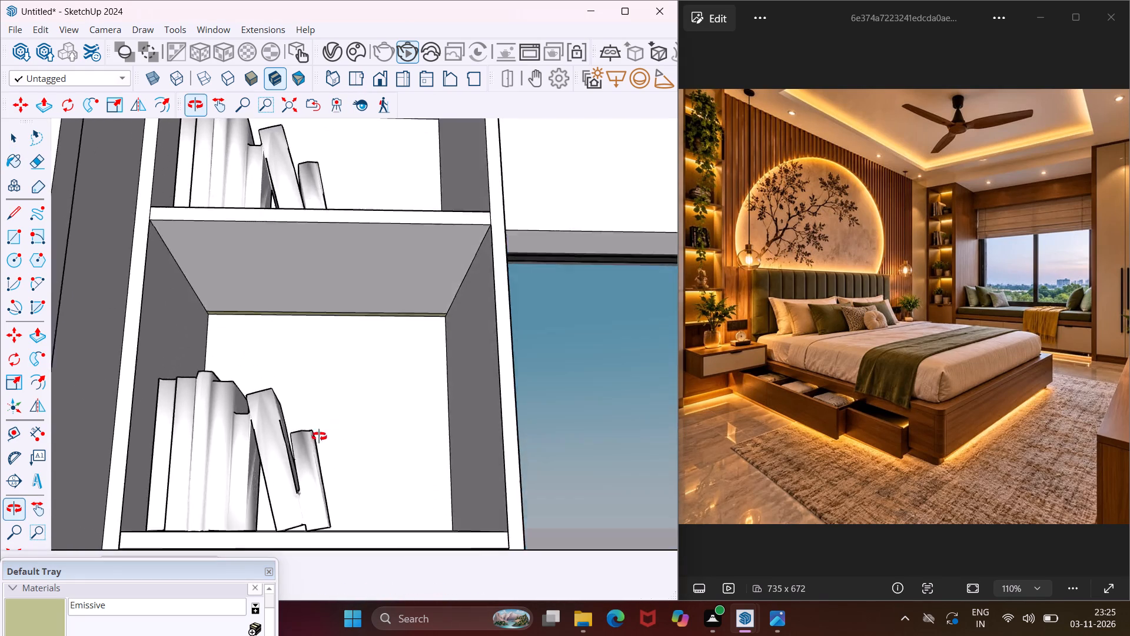
pyautogui.moveTo(319, 436); pyautogui.dragTo(305, 447, button='middle')
pyautogui.scroll(-16, 305, 394)
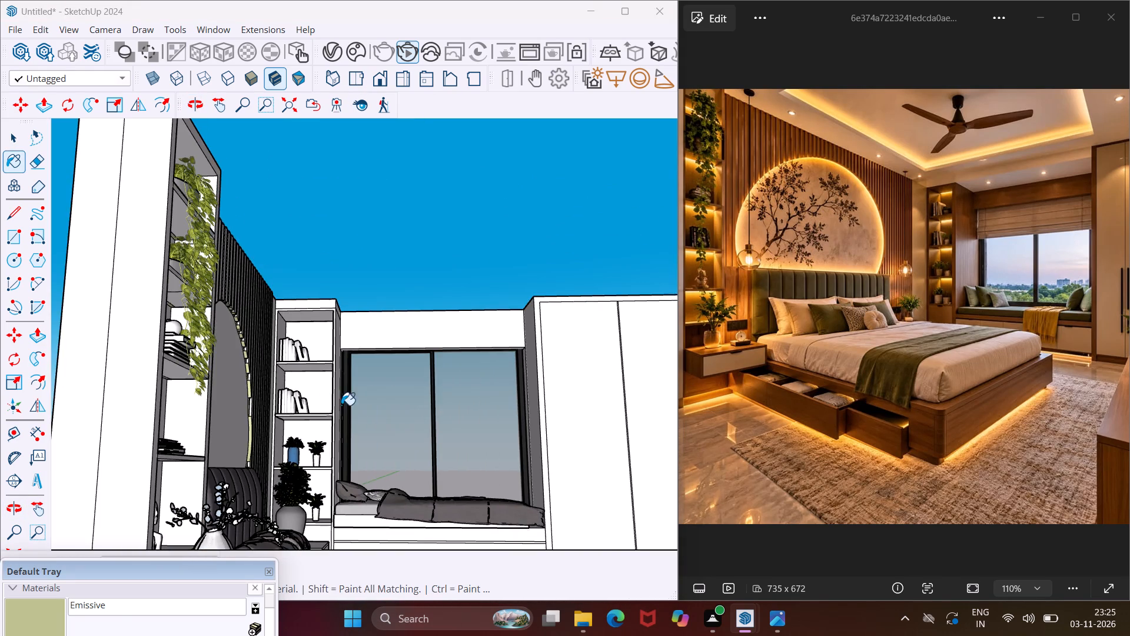
pyautogui.moveTo(341, 405); pyautogui.dragTo(308, 501, button='middle')
pyautogui.scroll(-1, 310, 471)
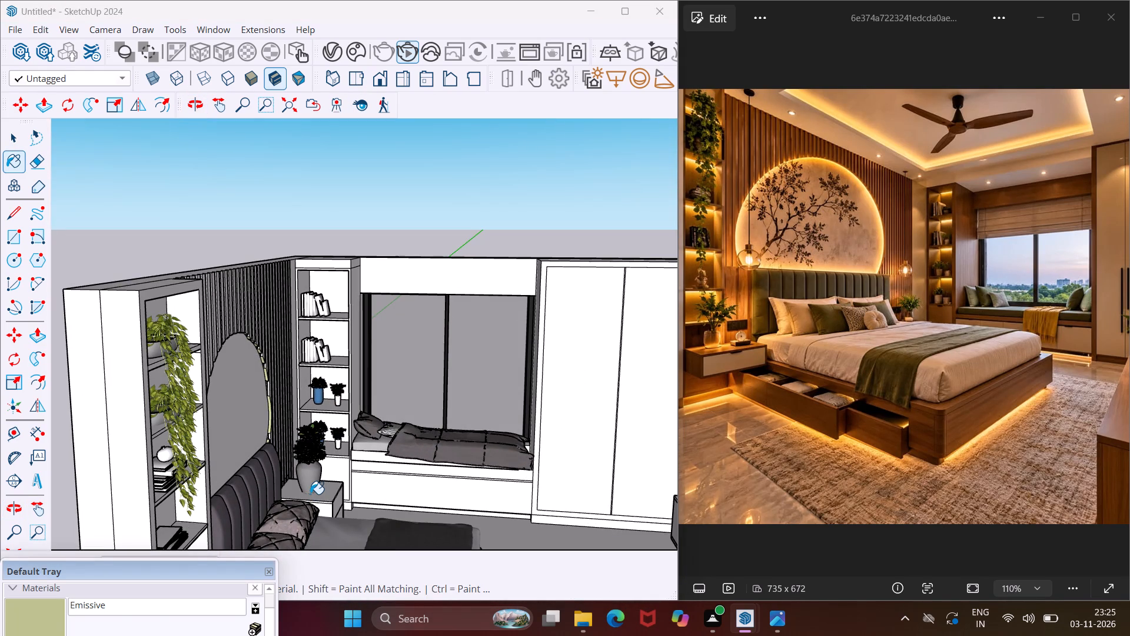
pyautogui.scroll(-1, 865, 494)
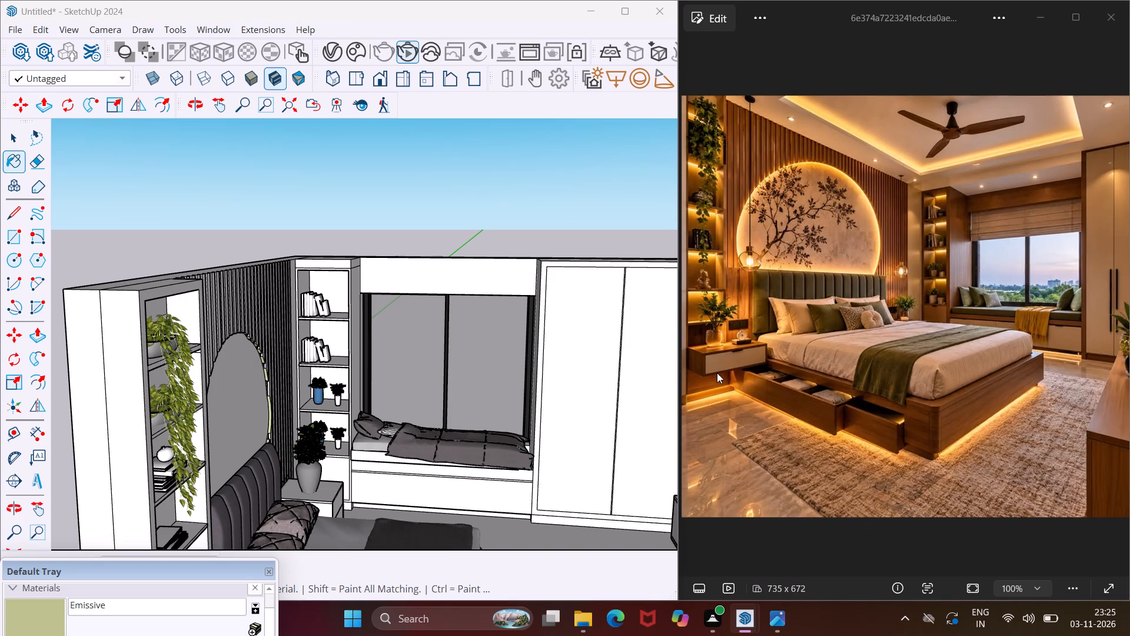
# Draw a line across the underside of the floating bedside table beneath the plant shelves, splitting off a narrow strip along the back wall.
pyautogui.scroll(-1, 717, 373)
pyautogui.scroll(-11, 248, 350)
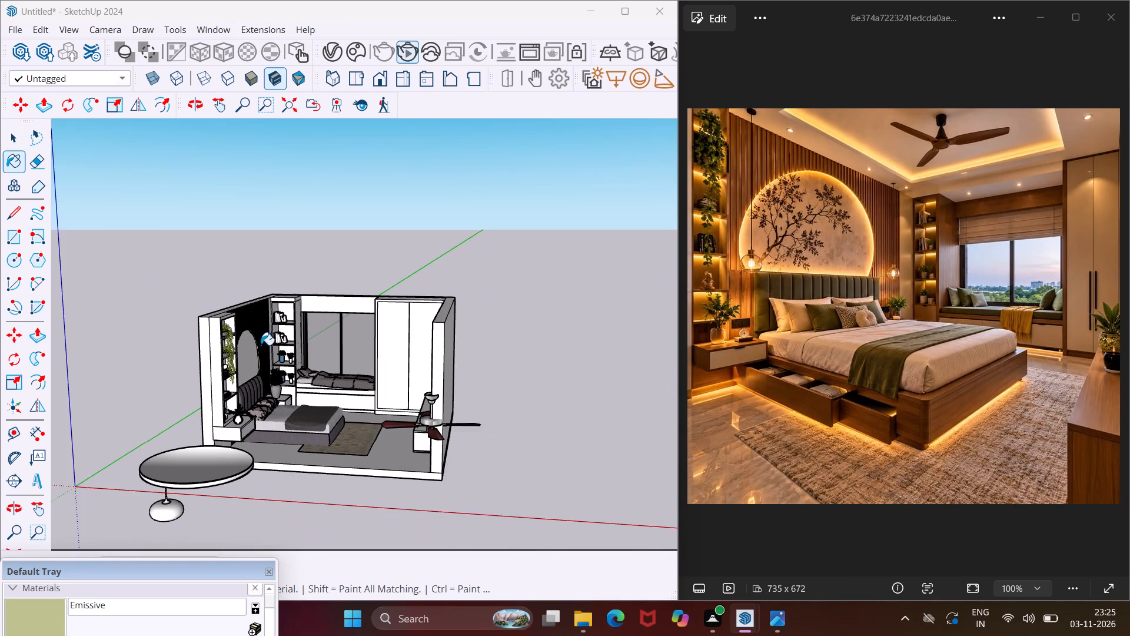
pyautogui.press('Escape')
pyautogui.press('space')
pyautogui.scroll(17, 231, 435)
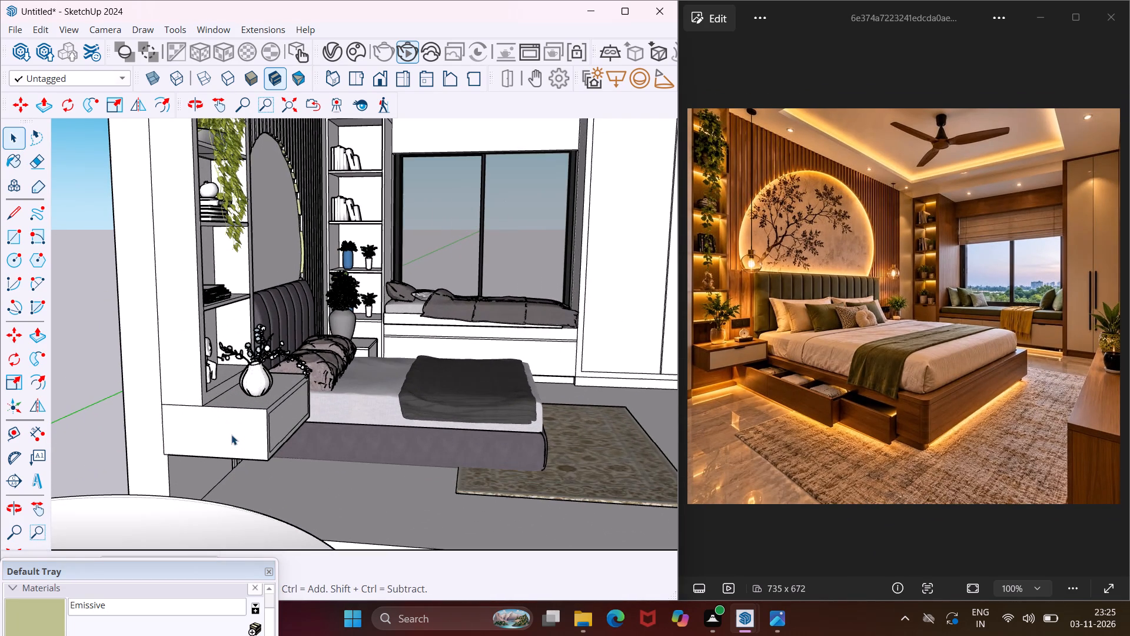
pyautogui.moveTo(282, 457); pyautogui.dragTo(158, 453, button='middle')
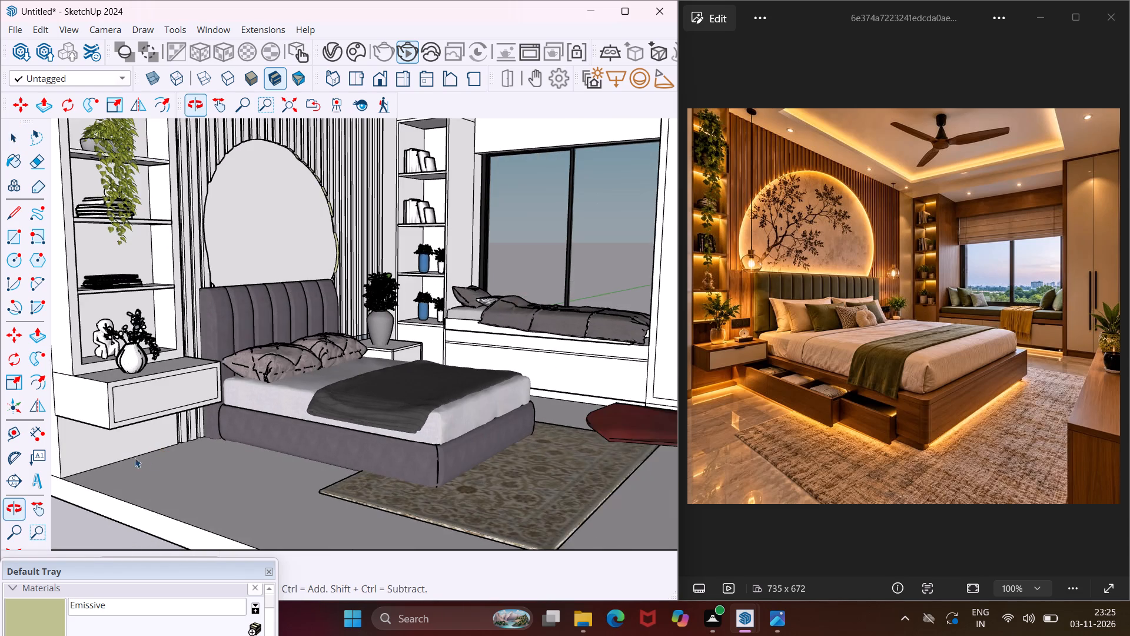
pyautogui.scroll(11, 110, 453)
pyautogui.moveTo(108, 438); pyautogui.dragTo(165, 389, button='middle')
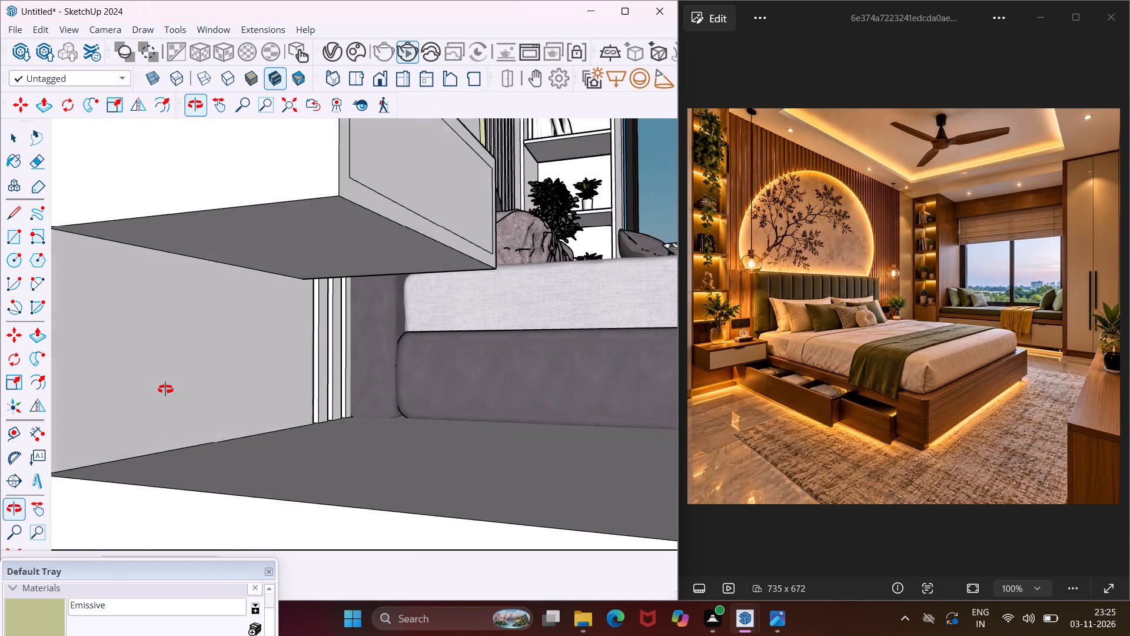
pyautogui.moveTo(165, 389); pyautogui.dragTo(176, 383, button='middle')
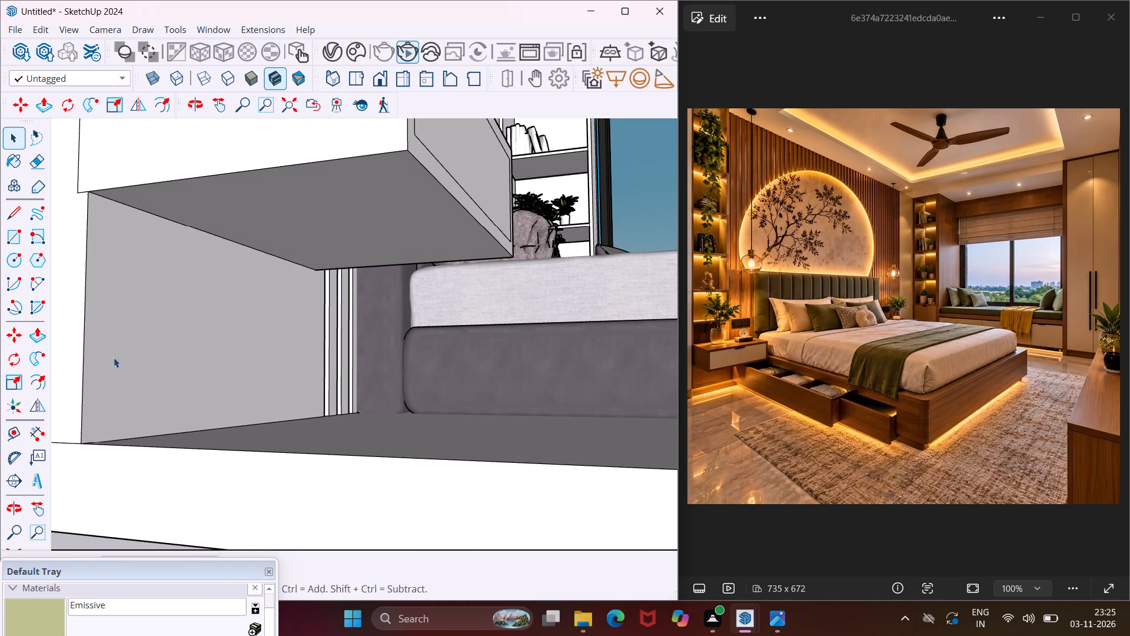
pyautogui.click(18, 210)
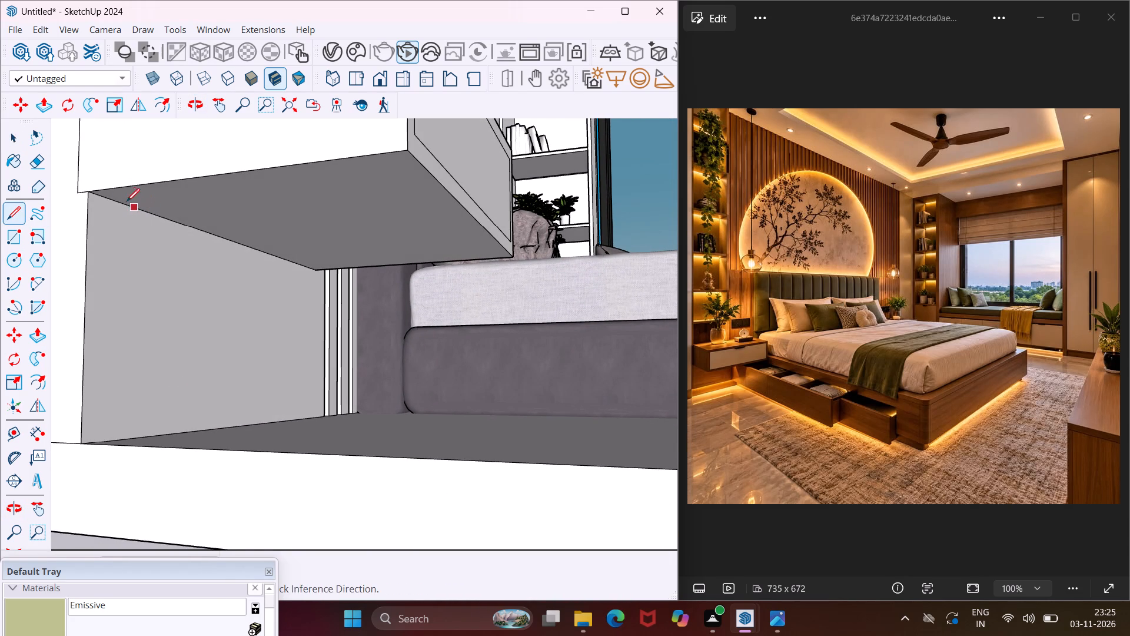
pyautogui.click(104, 192)
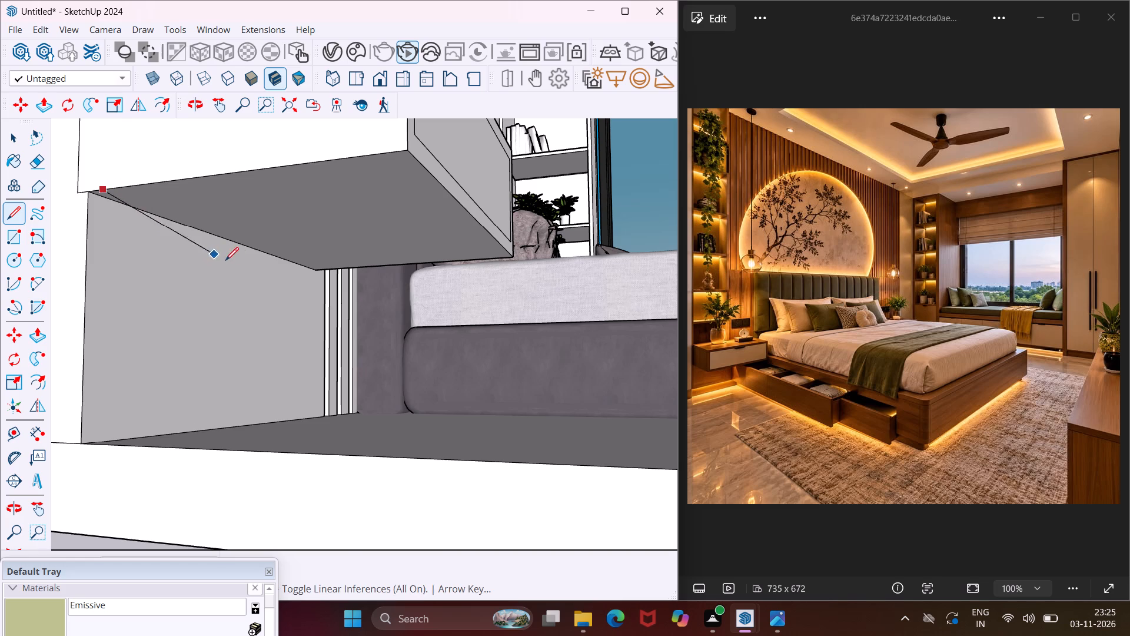
pyautogui.moveTo(262, 263); pyautogui.dragTo(247, 238, button='middle')
pyautogui.scroll(3, 298, 251)
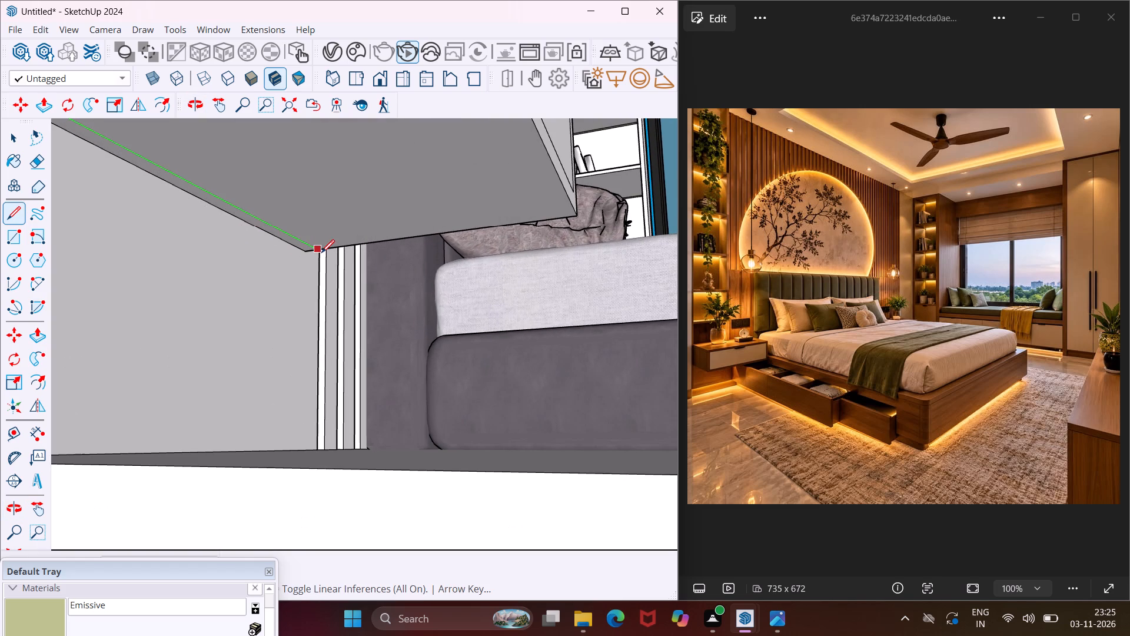
pyautogui.click(321, 253)
pyautogui.press('Escape')
pyautogui.press('space')
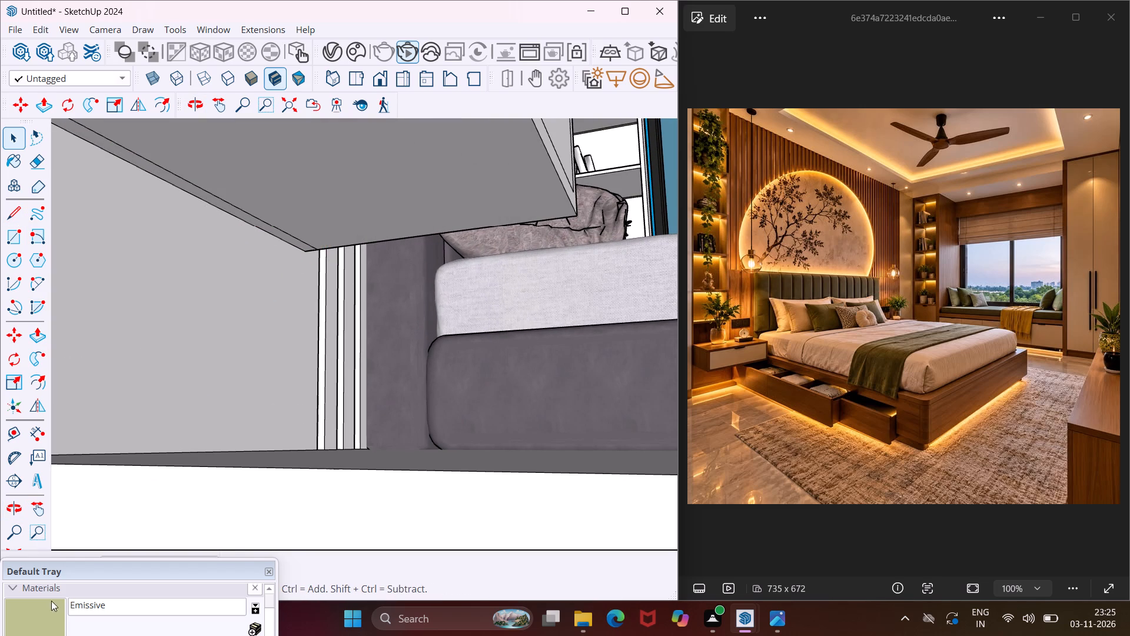
# Paint the narrow back strip on the floating bedside table's underside with the Emissive material.
pyautogui.click(44, 618)
pyautogui.scroll(4, 218, 261)
pyautogui.scroll(3, 237, 196)
pyautogui.click(238, 194)
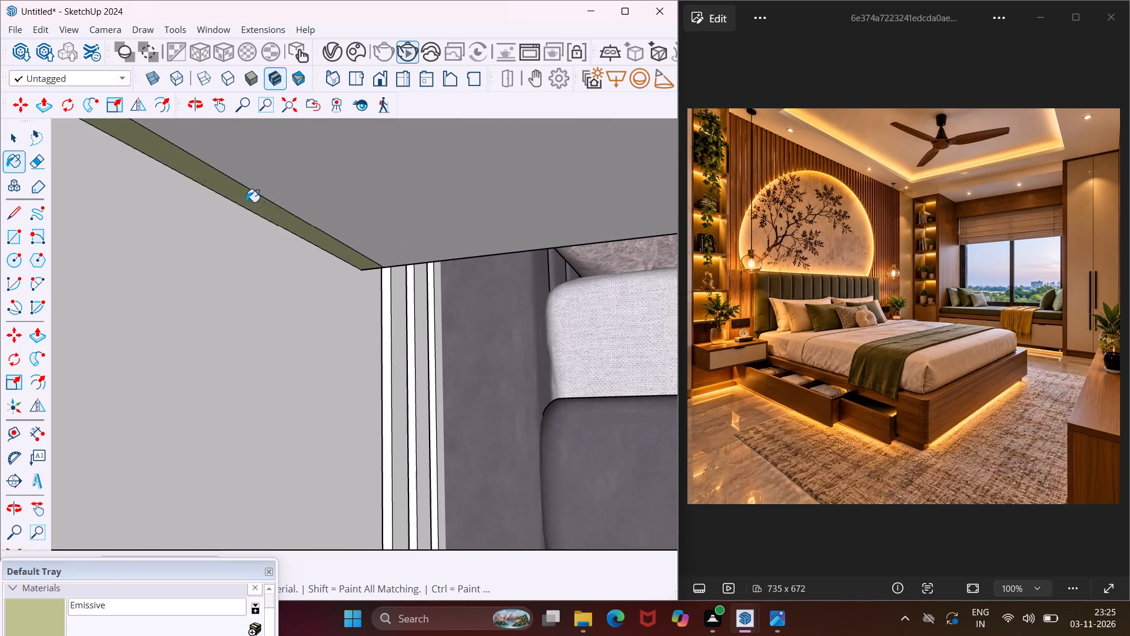
pyautogui.moveTo(272, 220); pyautogui.dragTo(244, 300, button='middle')
pyautogui.scroll(-7, 272, 233)
pyautogui.scroll(-7, 327, 177)
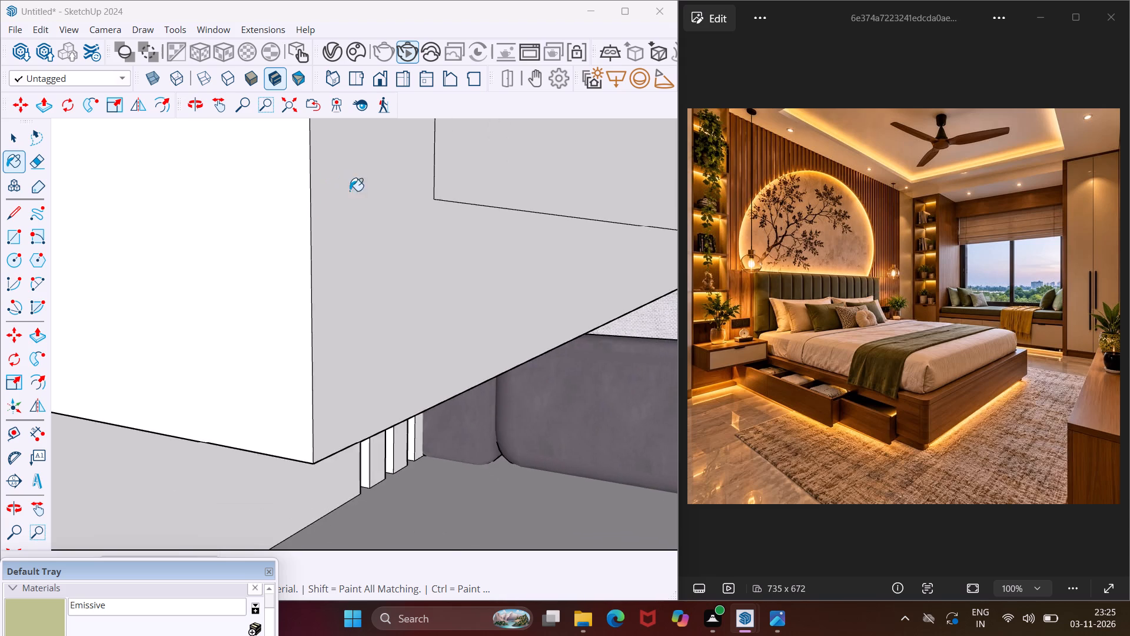
pyautogui.scroll(-7, 335, 209)
pyautogui.scroll(-7, 305, 270)
pyautogui.scroll(-11, 267, 309)
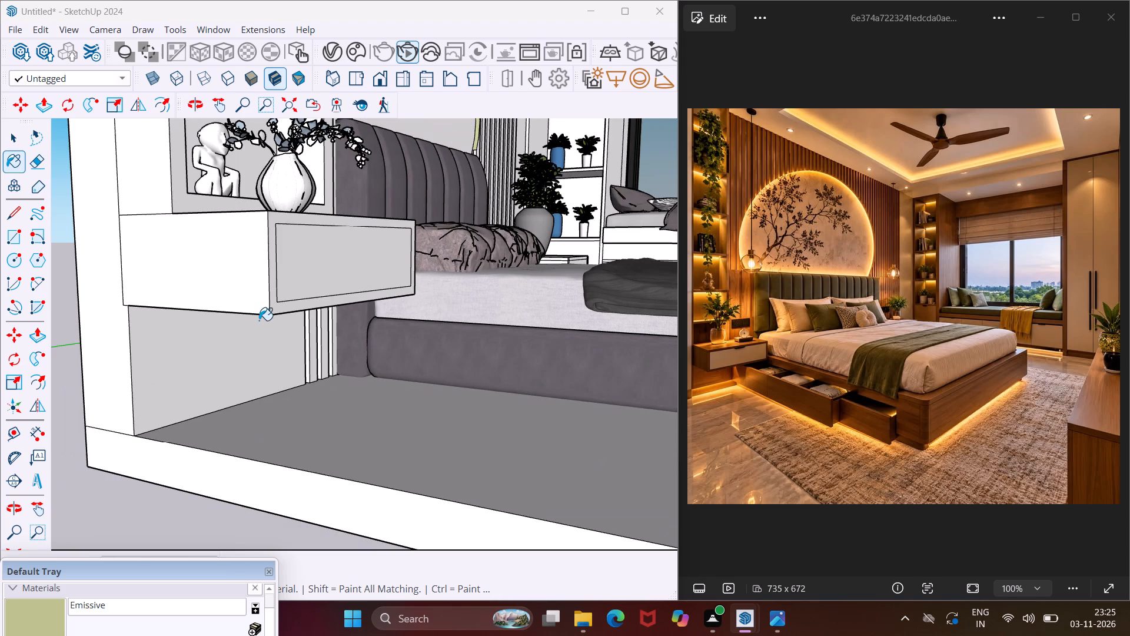
pyautogui.scroll(-5, 259, 318)
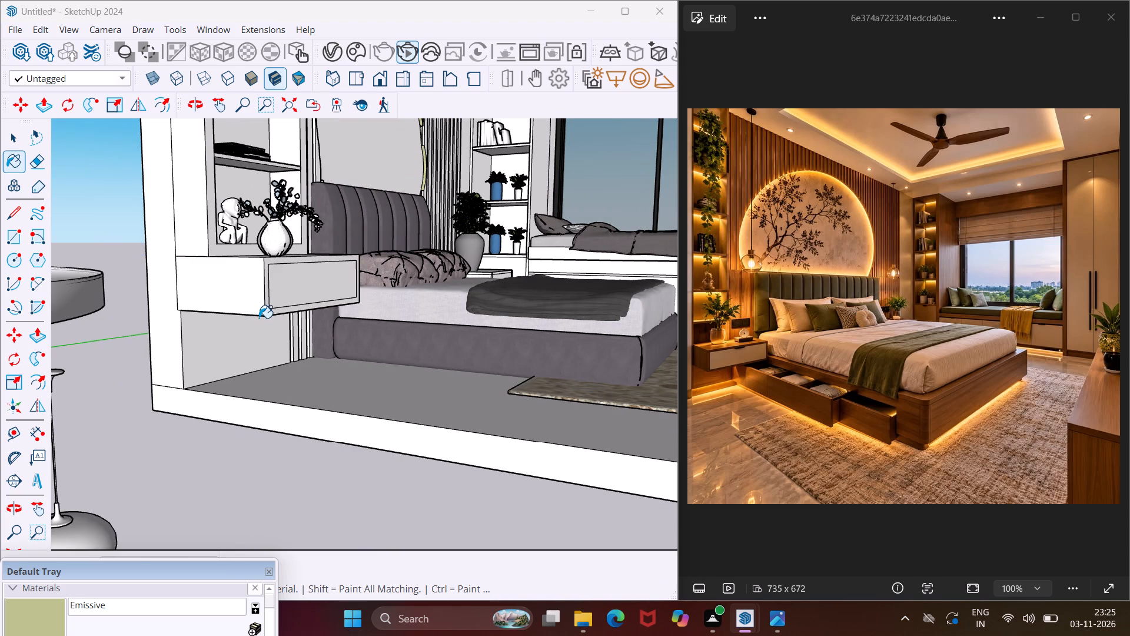
pyautogui.press('Escape')
pyautogui.press('space')
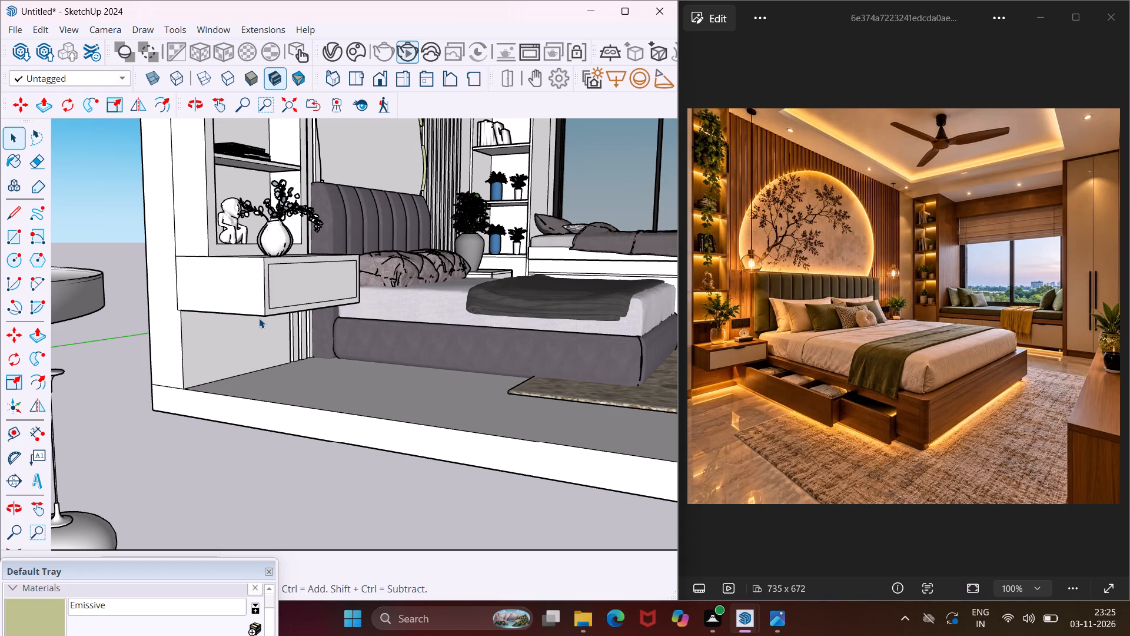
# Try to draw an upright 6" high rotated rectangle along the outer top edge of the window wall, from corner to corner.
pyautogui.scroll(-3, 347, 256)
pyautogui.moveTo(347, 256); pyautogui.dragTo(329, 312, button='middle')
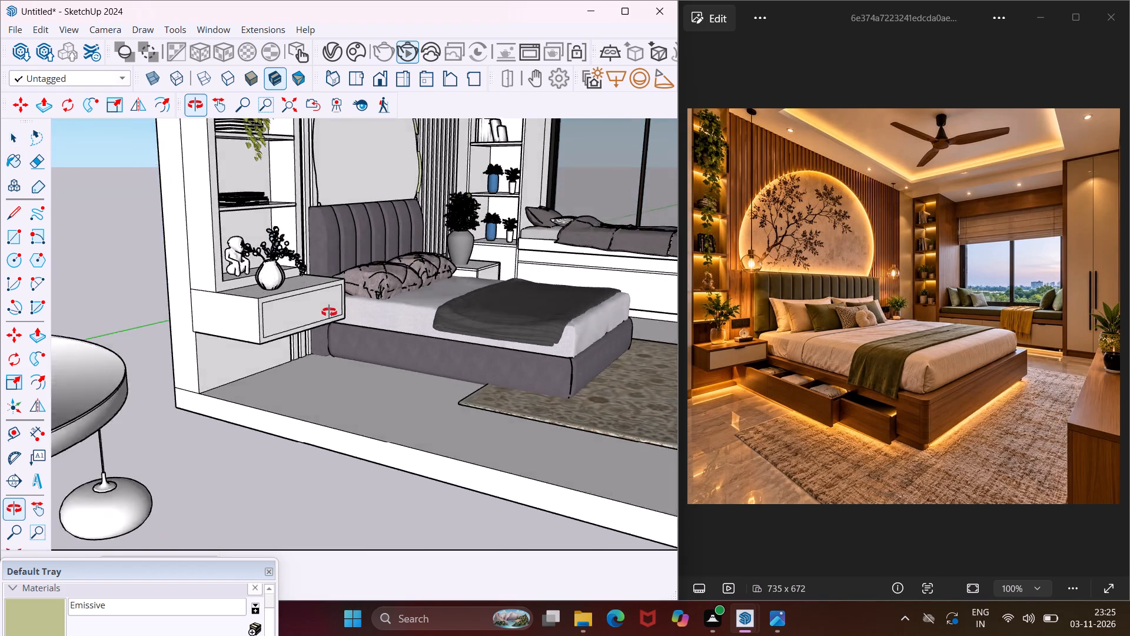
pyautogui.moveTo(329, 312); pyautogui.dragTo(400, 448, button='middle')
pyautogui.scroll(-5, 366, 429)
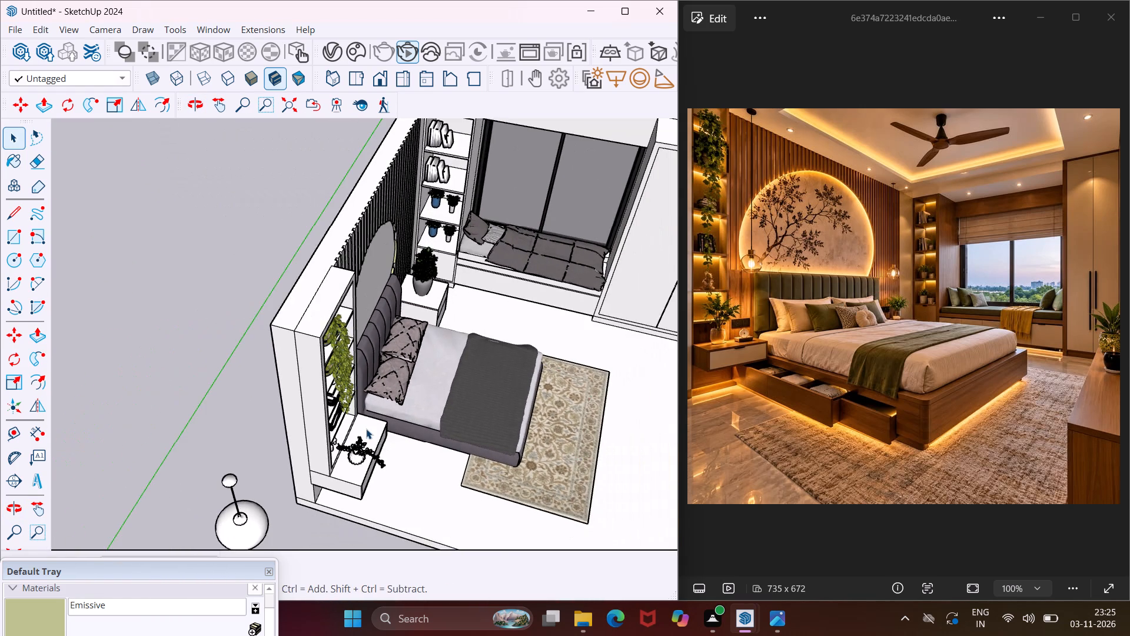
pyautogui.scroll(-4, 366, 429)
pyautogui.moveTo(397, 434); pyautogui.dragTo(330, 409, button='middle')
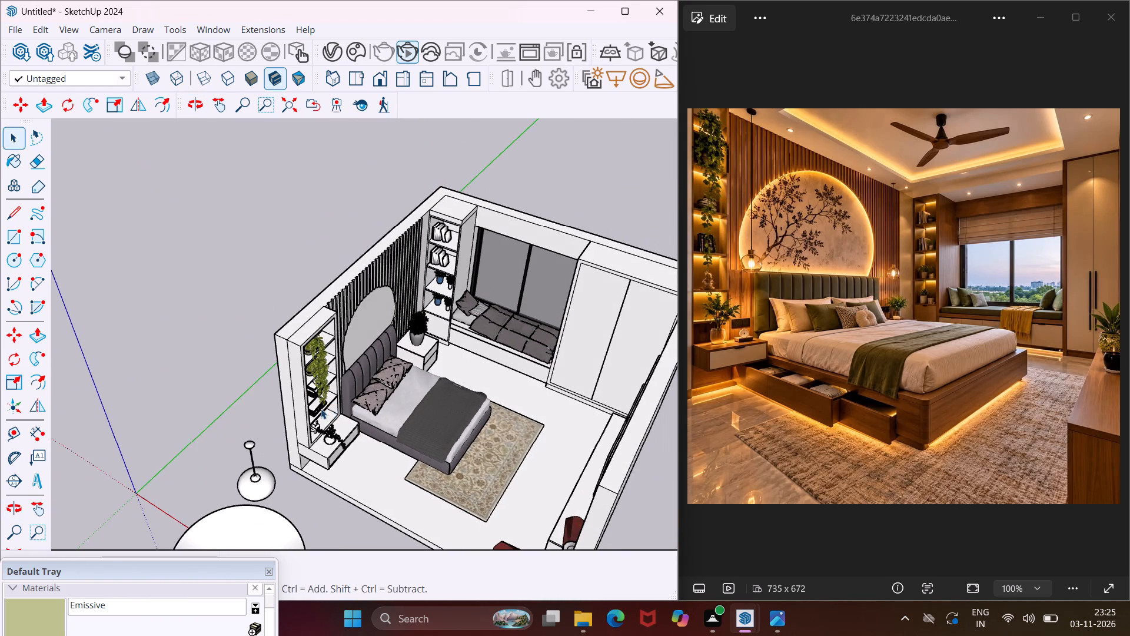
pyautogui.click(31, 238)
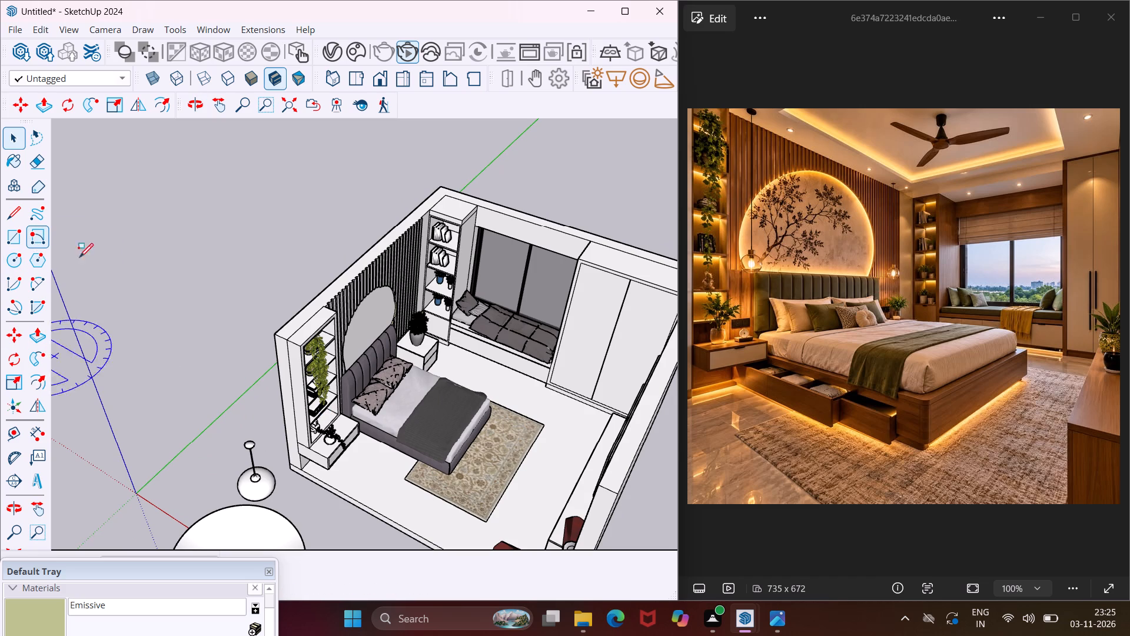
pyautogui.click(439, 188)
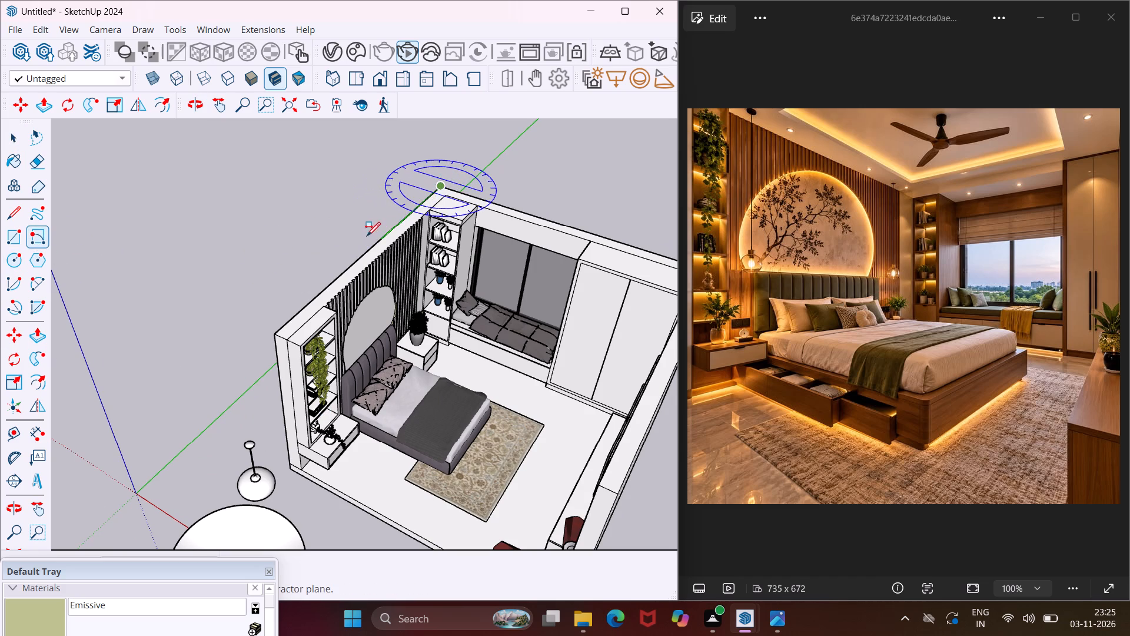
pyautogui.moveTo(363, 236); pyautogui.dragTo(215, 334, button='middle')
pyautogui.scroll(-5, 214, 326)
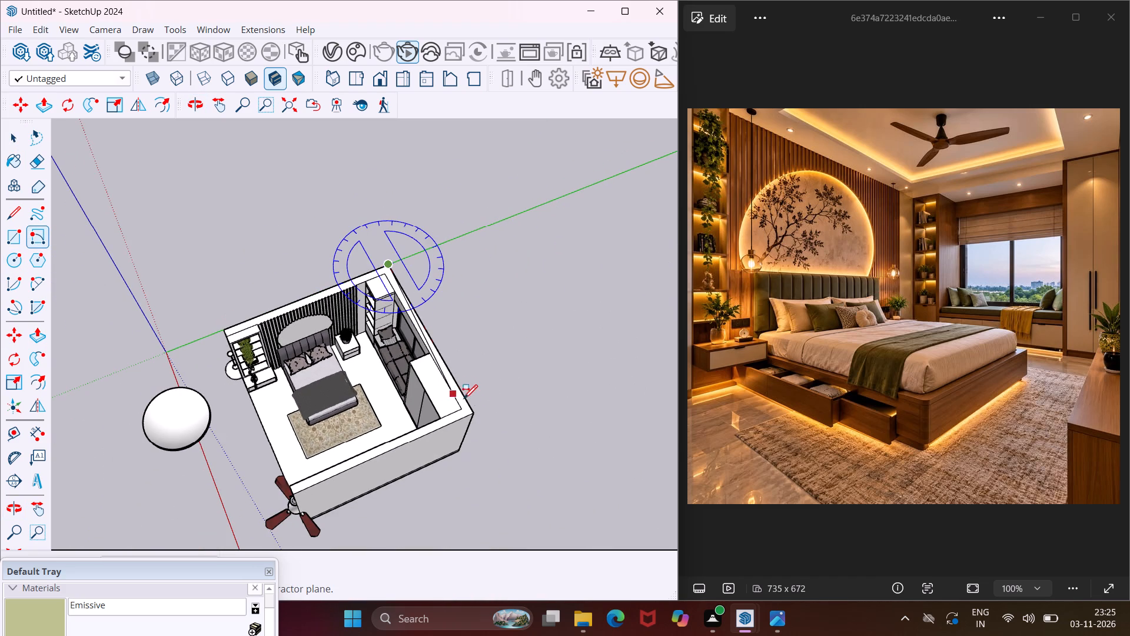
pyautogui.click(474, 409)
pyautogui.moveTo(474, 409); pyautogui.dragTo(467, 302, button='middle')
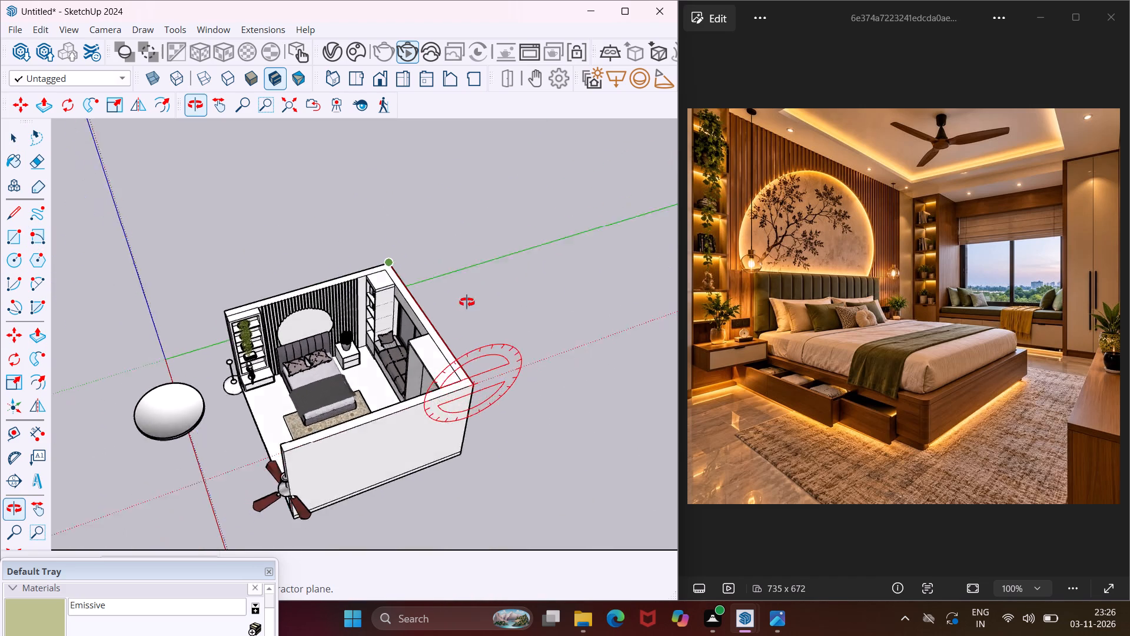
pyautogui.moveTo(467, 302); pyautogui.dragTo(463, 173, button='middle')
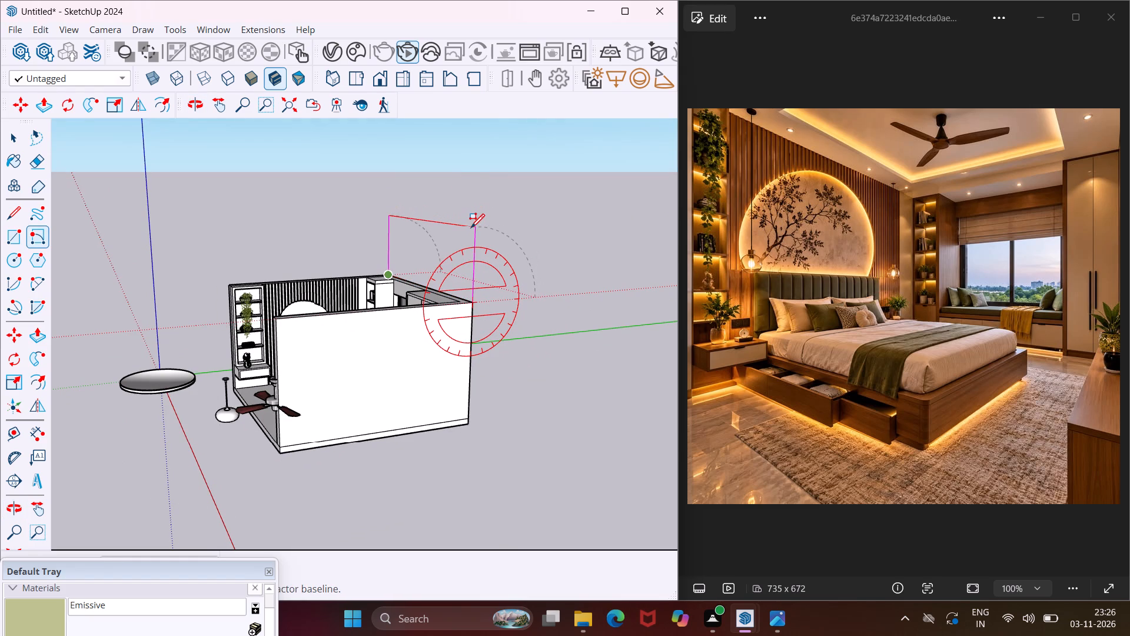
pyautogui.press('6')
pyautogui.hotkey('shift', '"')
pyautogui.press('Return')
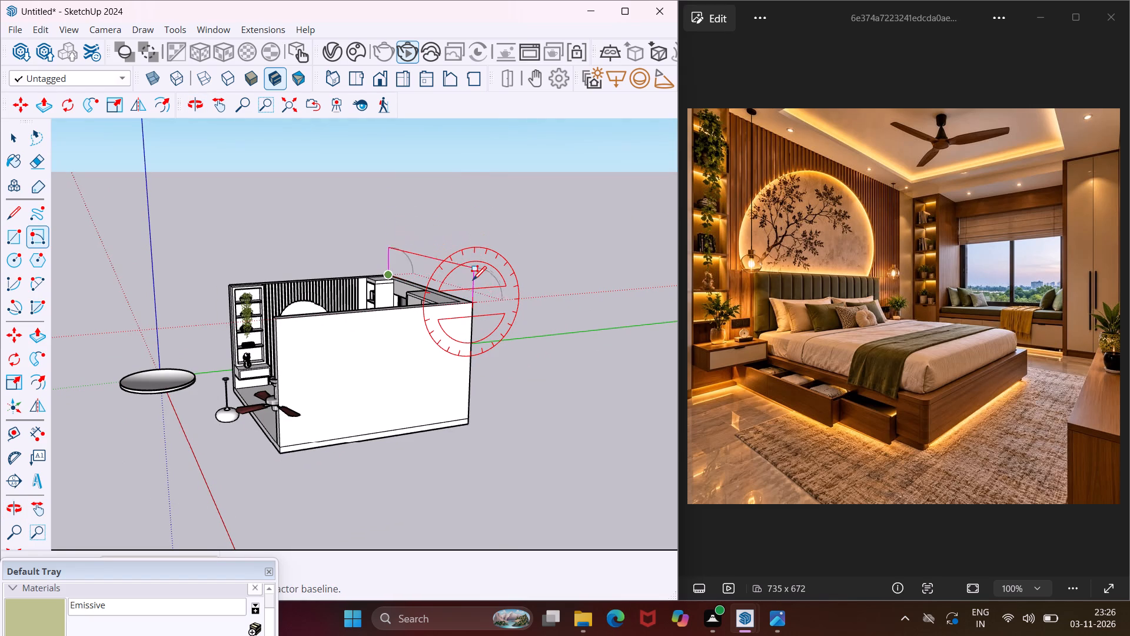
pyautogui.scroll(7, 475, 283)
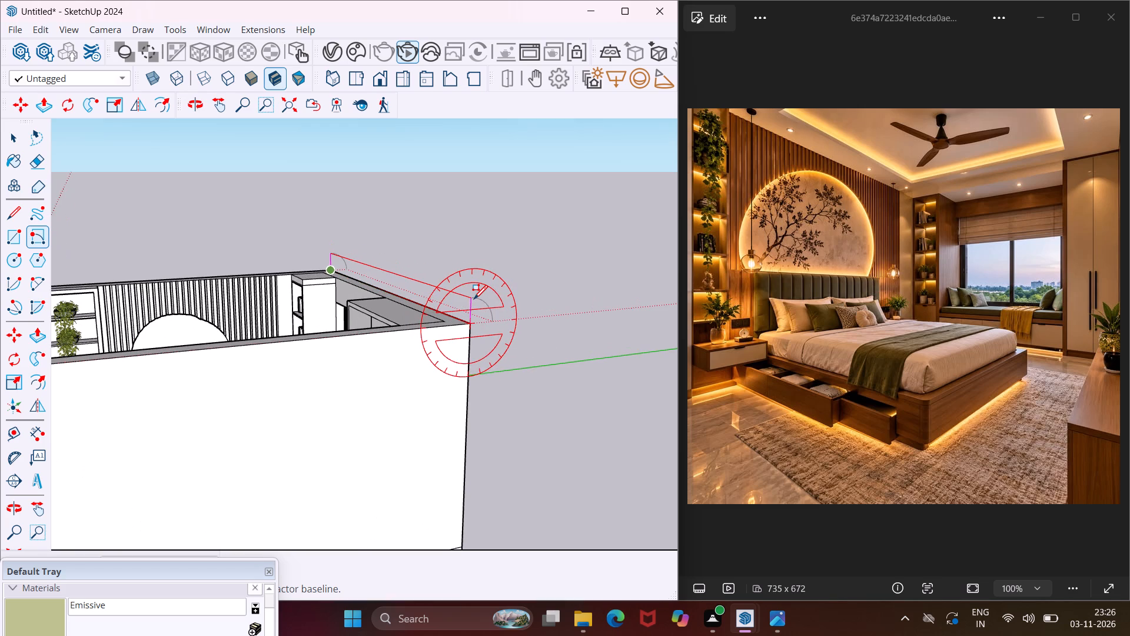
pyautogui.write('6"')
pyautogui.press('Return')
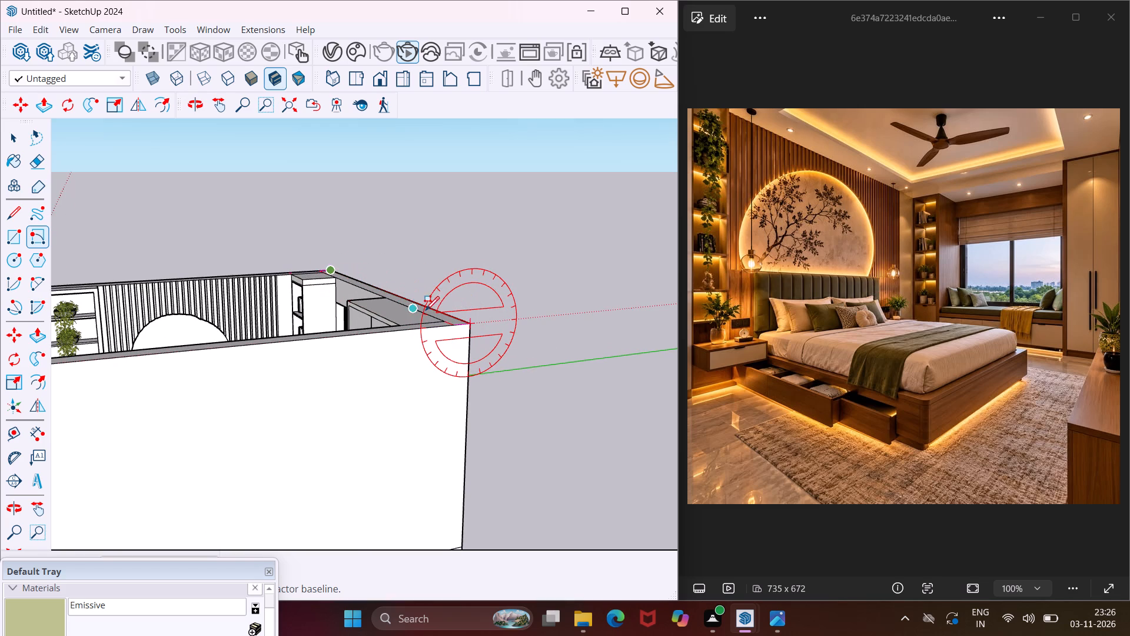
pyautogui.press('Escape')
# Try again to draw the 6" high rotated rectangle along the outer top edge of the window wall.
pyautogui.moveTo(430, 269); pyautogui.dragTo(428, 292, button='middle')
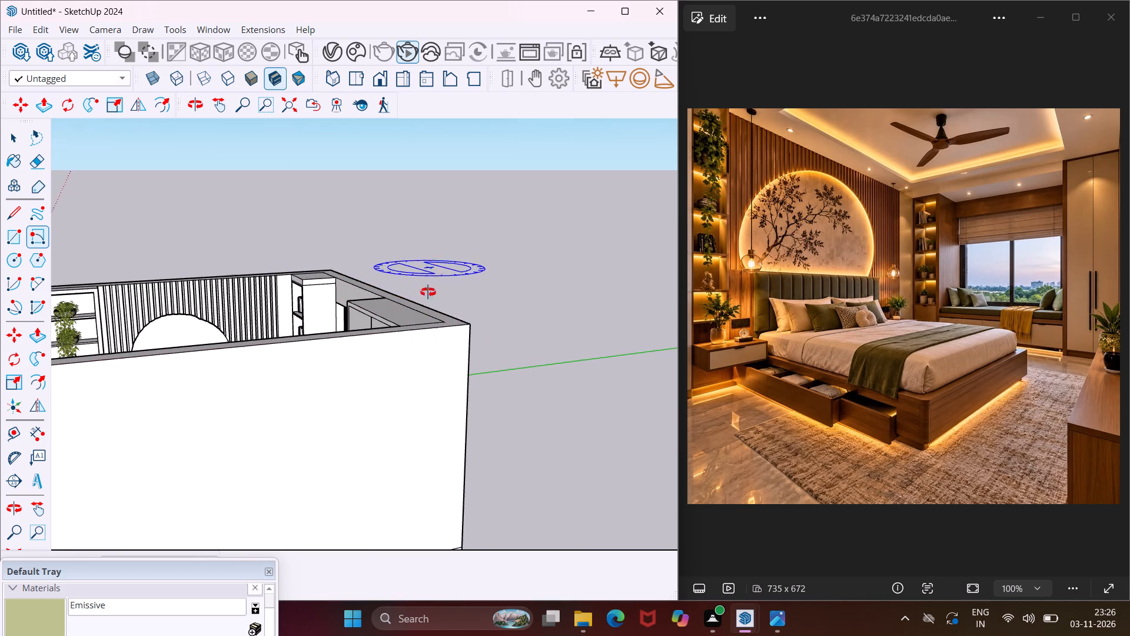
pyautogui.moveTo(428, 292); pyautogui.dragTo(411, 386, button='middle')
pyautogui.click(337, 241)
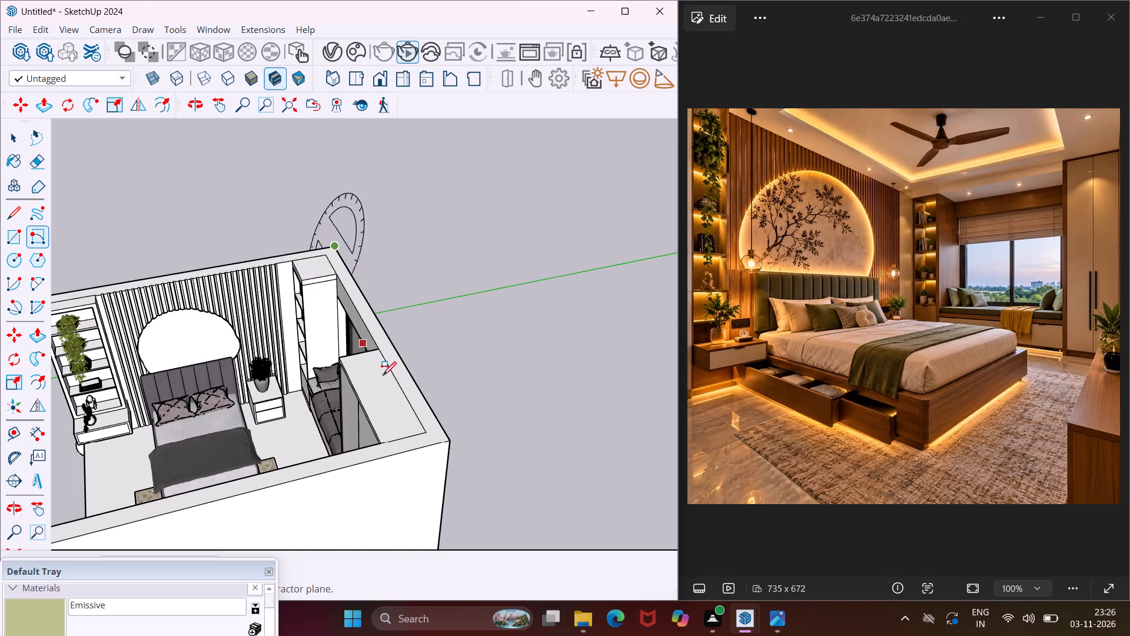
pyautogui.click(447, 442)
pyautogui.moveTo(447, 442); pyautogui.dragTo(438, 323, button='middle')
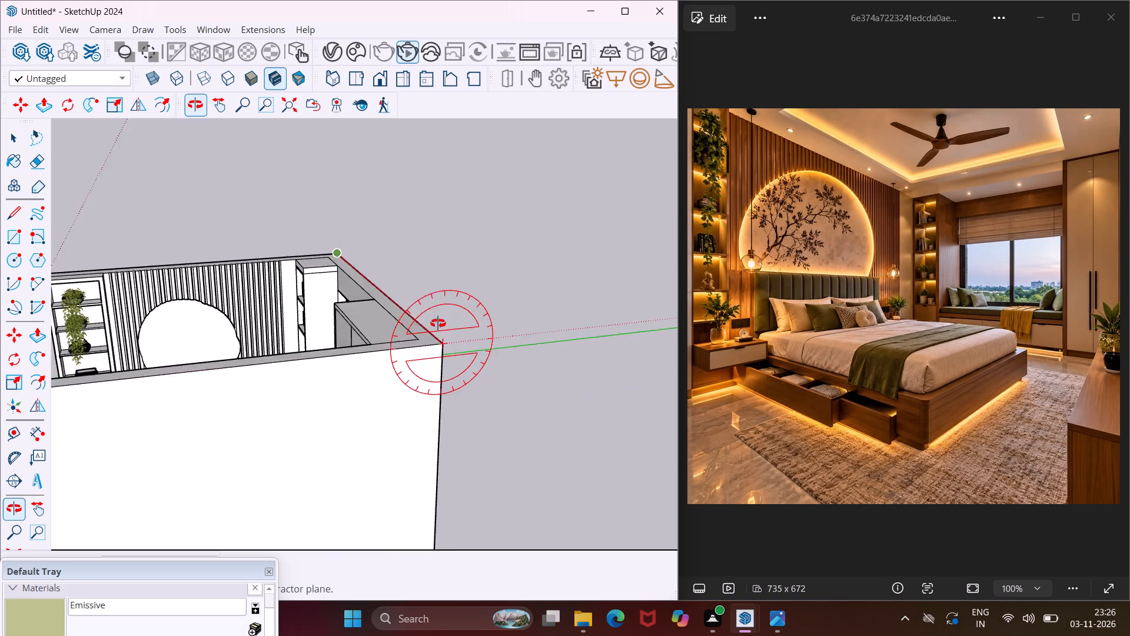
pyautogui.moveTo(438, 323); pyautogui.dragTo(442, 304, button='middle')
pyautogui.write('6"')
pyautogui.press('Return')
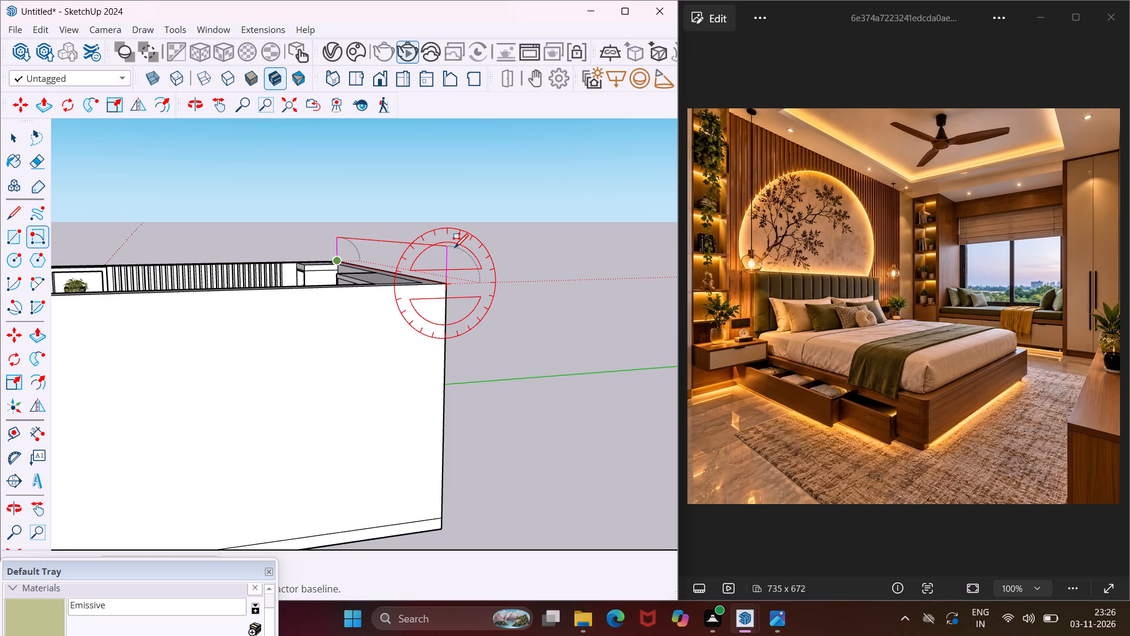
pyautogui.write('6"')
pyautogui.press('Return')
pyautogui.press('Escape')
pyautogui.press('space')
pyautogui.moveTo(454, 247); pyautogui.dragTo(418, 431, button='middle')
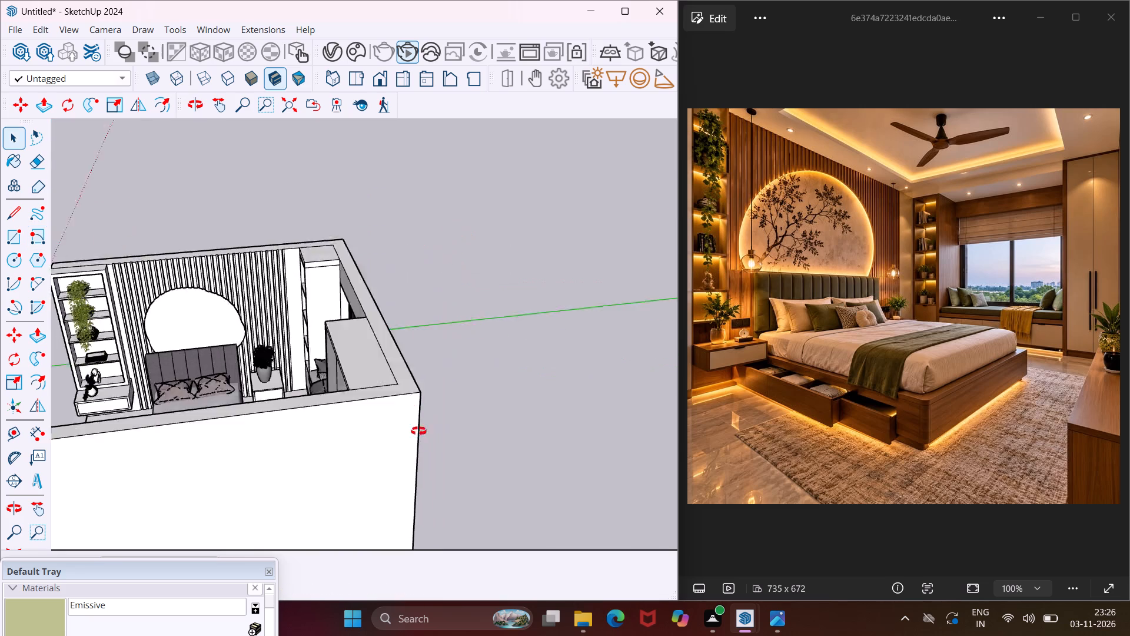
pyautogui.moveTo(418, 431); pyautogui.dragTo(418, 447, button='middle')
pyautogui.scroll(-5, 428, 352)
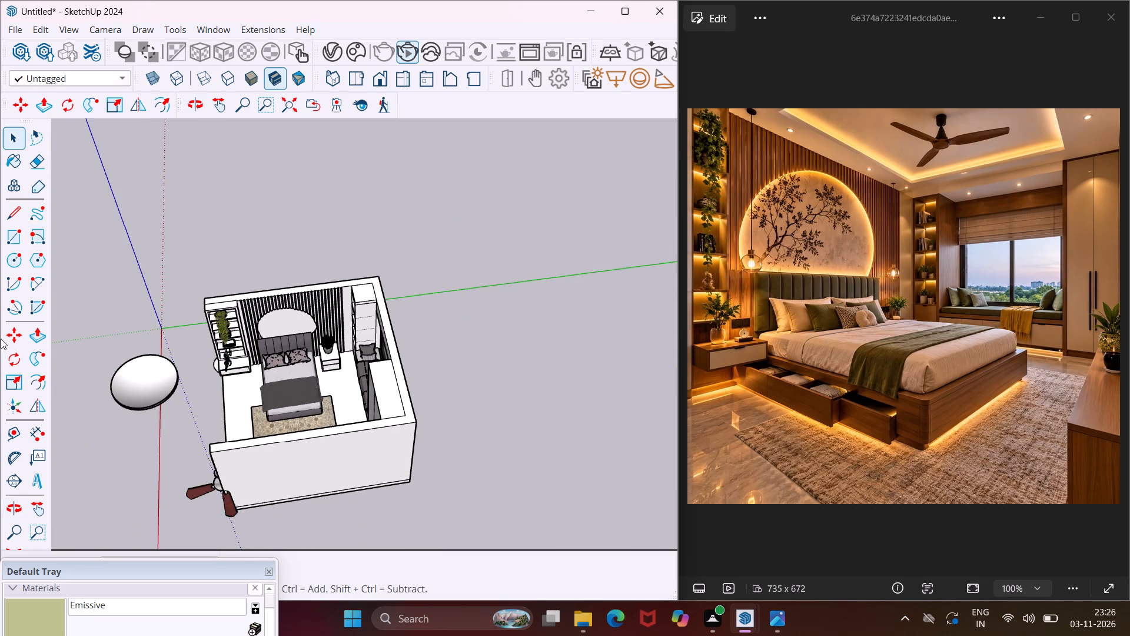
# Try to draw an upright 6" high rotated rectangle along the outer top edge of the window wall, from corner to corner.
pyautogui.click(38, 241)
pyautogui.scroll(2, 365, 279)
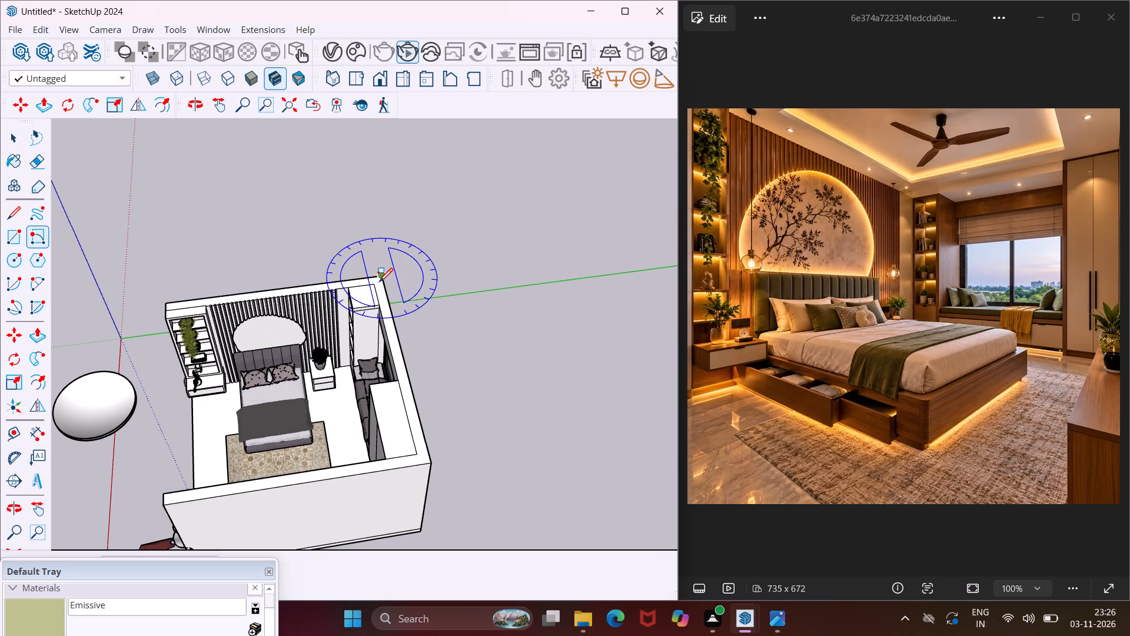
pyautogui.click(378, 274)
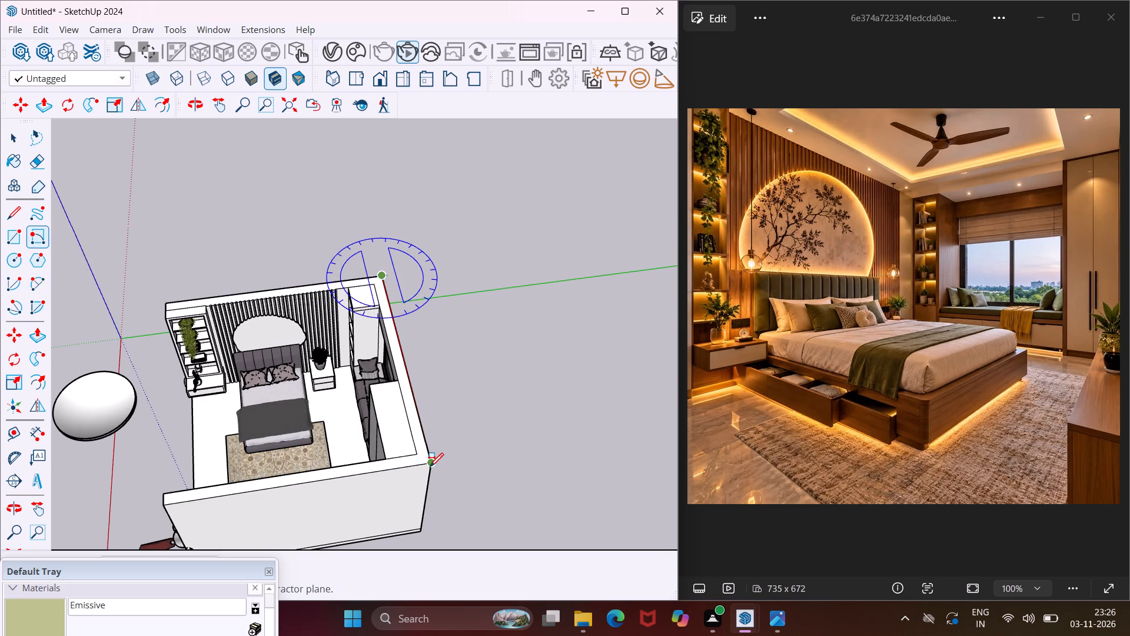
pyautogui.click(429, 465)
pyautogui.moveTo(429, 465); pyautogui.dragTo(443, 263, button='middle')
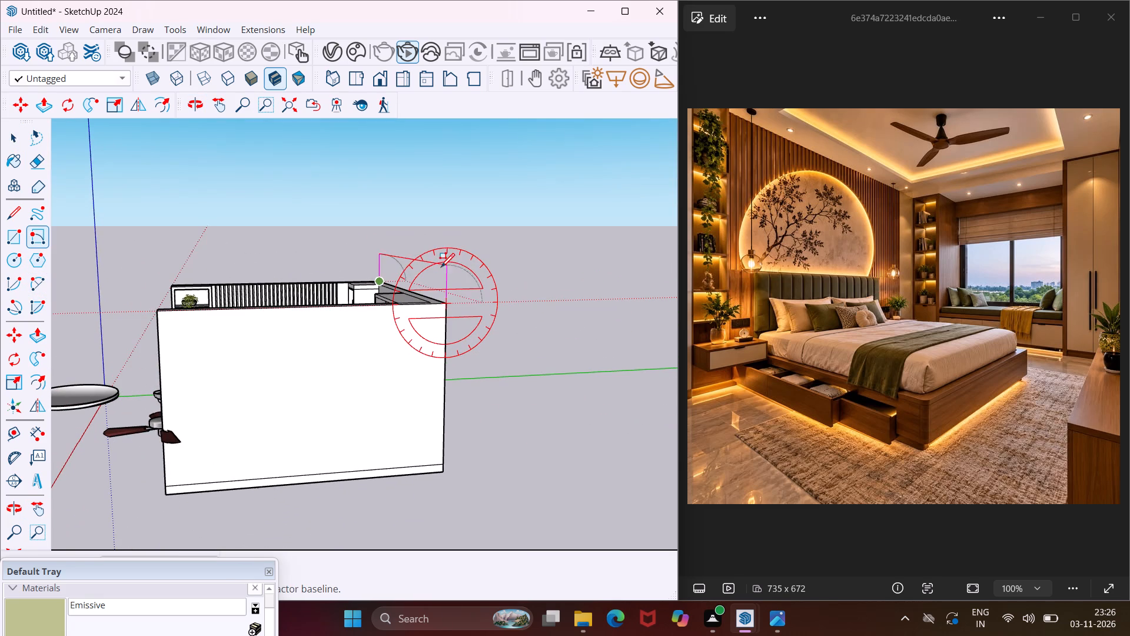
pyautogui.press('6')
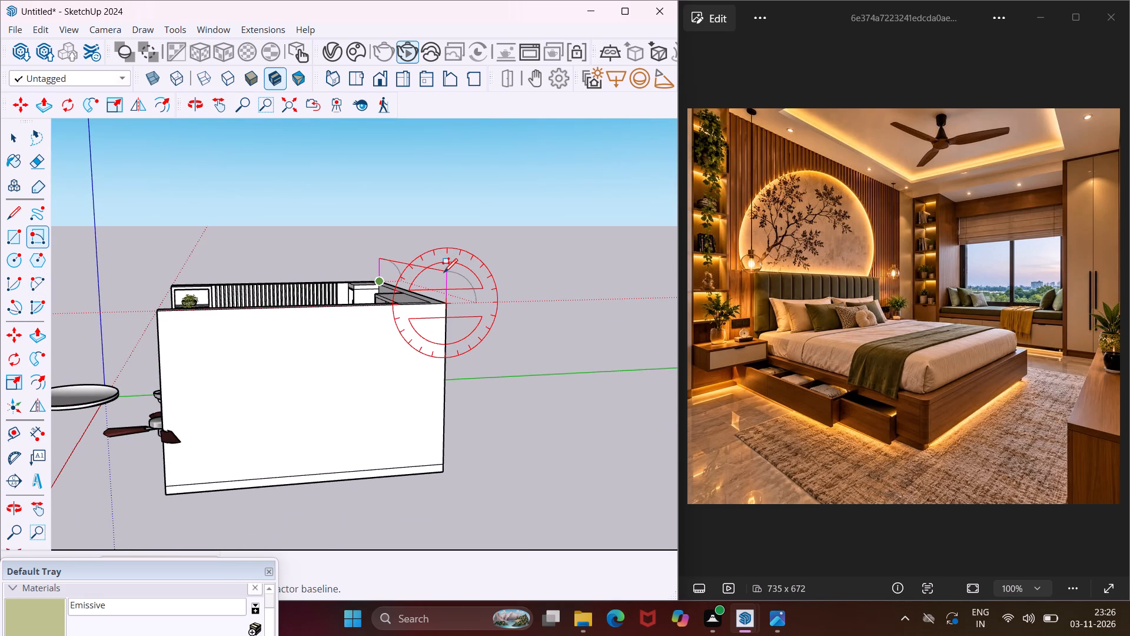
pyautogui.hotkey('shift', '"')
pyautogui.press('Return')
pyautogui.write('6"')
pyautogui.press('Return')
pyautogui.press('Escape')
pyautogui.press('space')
# Move the floating materials tray clear of the measurements box.
pyautogui.moveTo(435, 289); pyautogui.dragTo(453, 312, button='middle')
pyautogui.moveTo(165, 566); pyautogui.dragTo(281, 600)
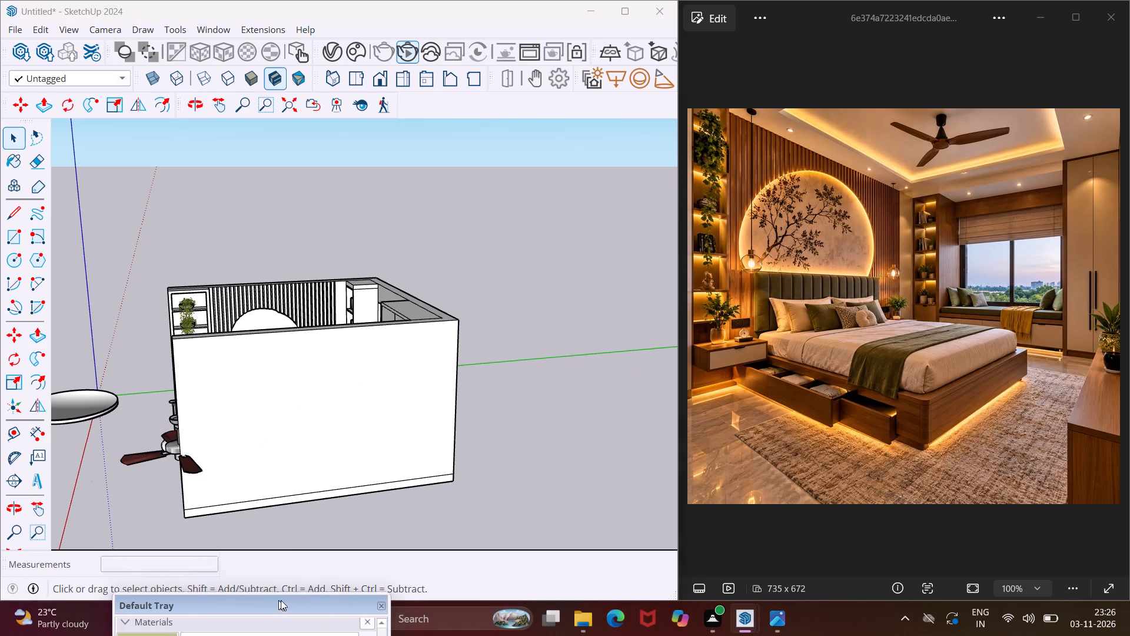
pyautogui.moveTo(281, 600); pyautogui.dragTo(307, 600)
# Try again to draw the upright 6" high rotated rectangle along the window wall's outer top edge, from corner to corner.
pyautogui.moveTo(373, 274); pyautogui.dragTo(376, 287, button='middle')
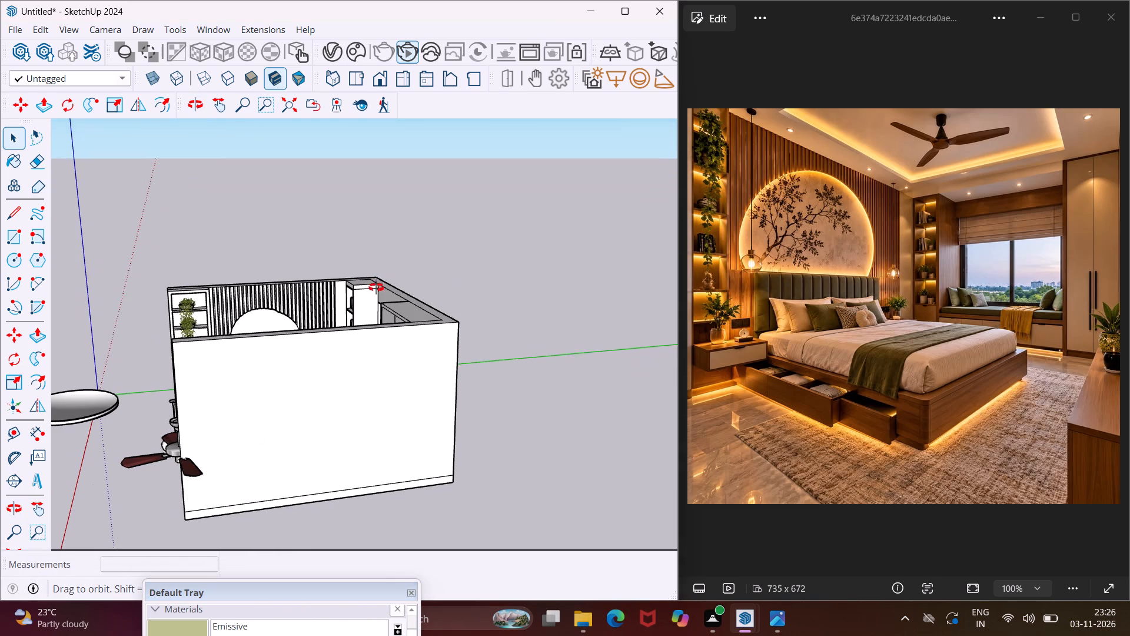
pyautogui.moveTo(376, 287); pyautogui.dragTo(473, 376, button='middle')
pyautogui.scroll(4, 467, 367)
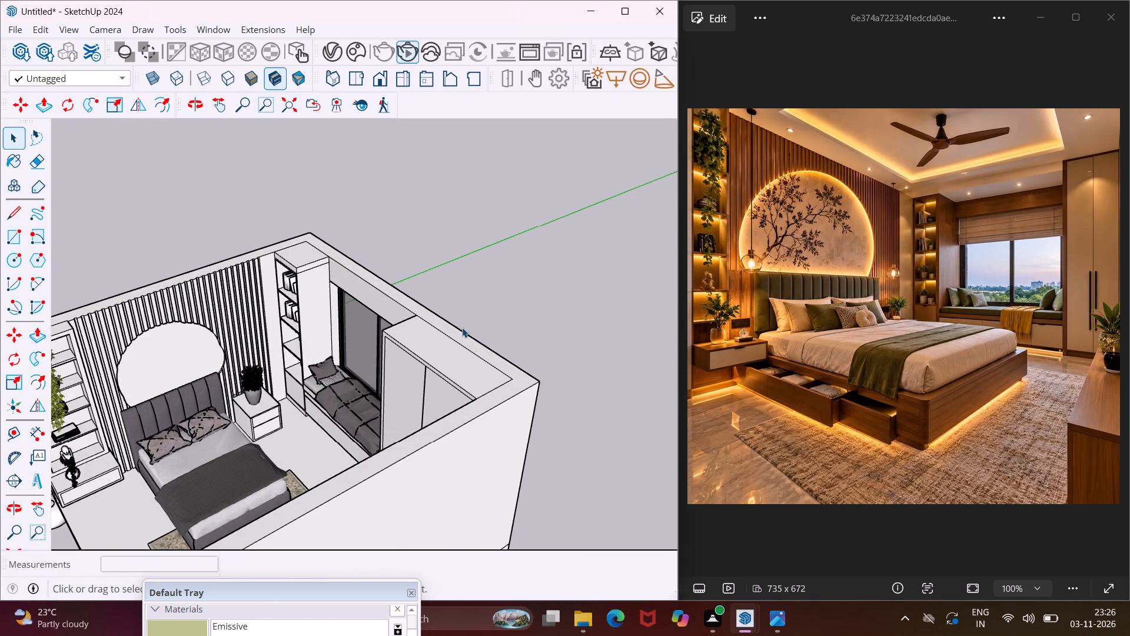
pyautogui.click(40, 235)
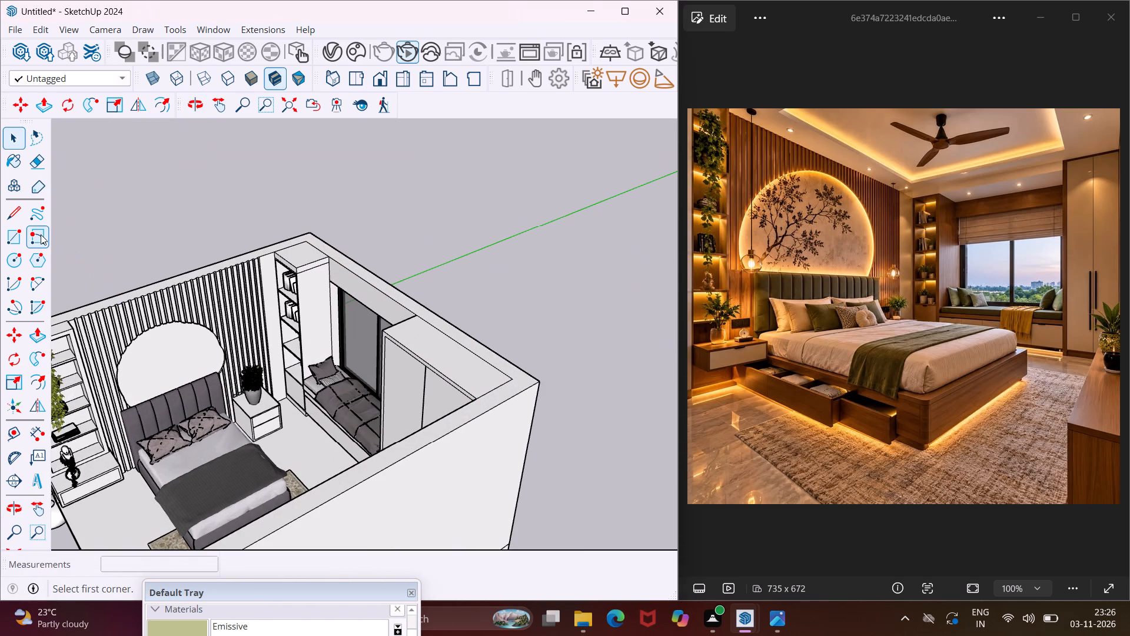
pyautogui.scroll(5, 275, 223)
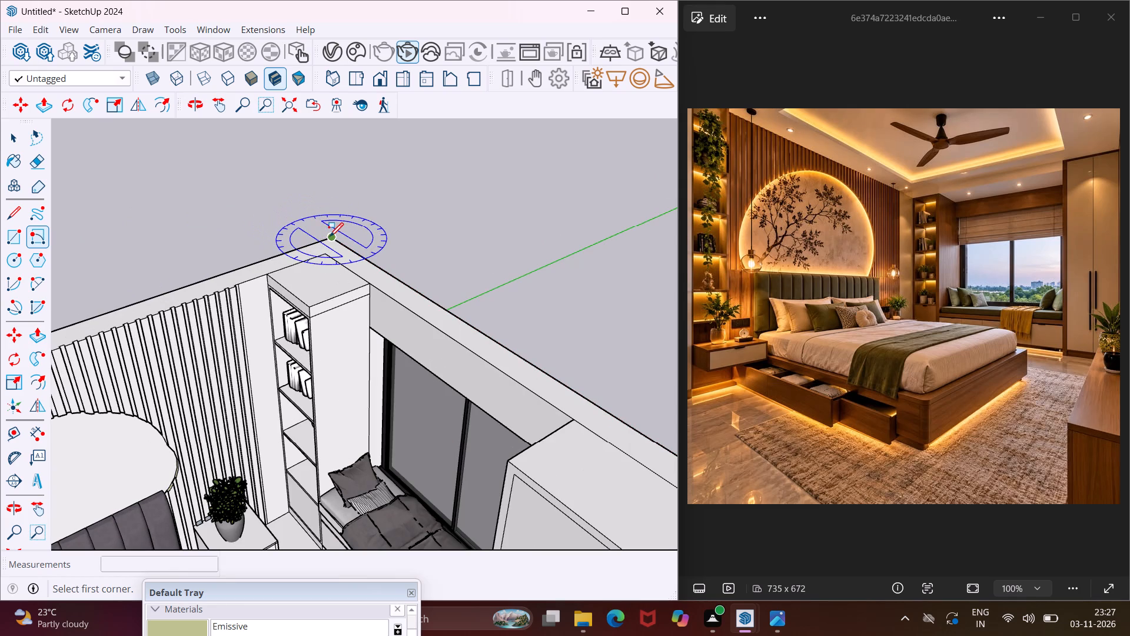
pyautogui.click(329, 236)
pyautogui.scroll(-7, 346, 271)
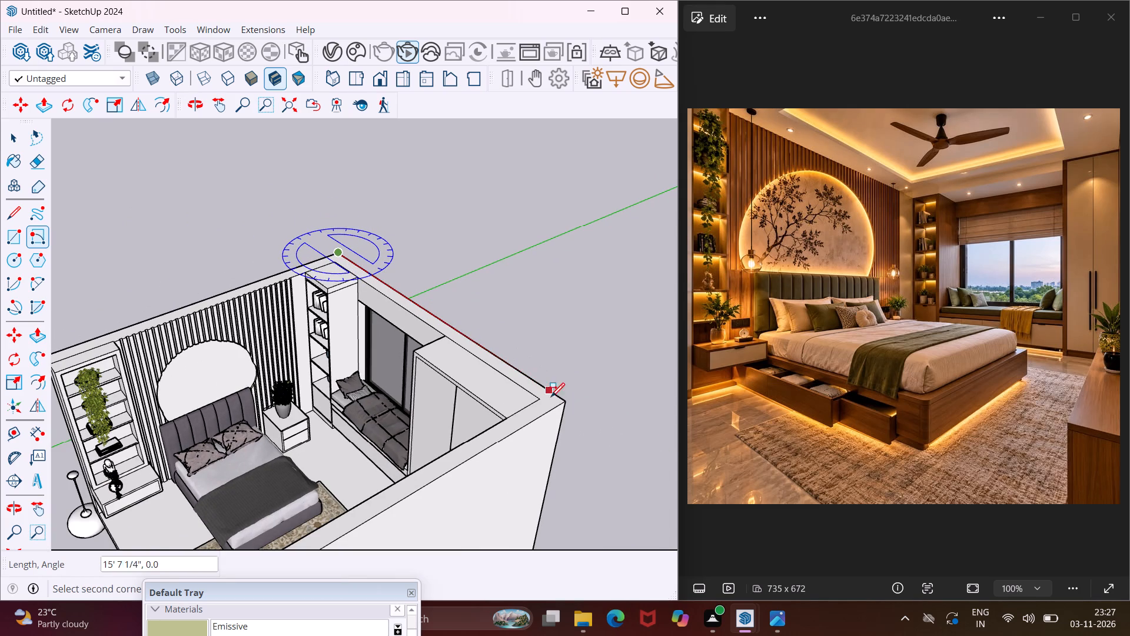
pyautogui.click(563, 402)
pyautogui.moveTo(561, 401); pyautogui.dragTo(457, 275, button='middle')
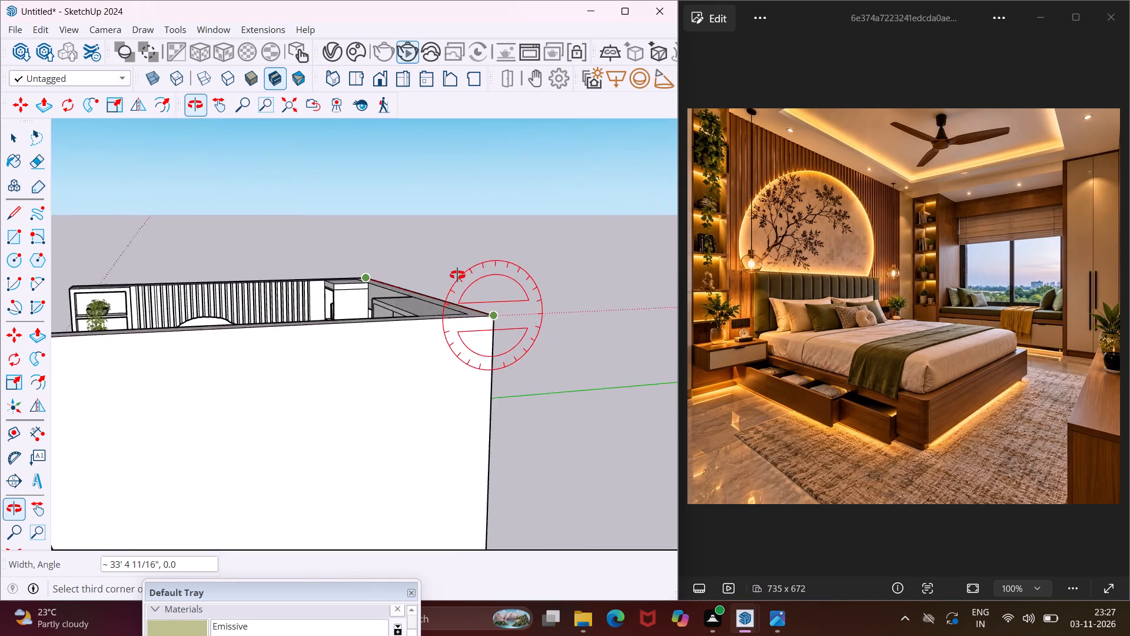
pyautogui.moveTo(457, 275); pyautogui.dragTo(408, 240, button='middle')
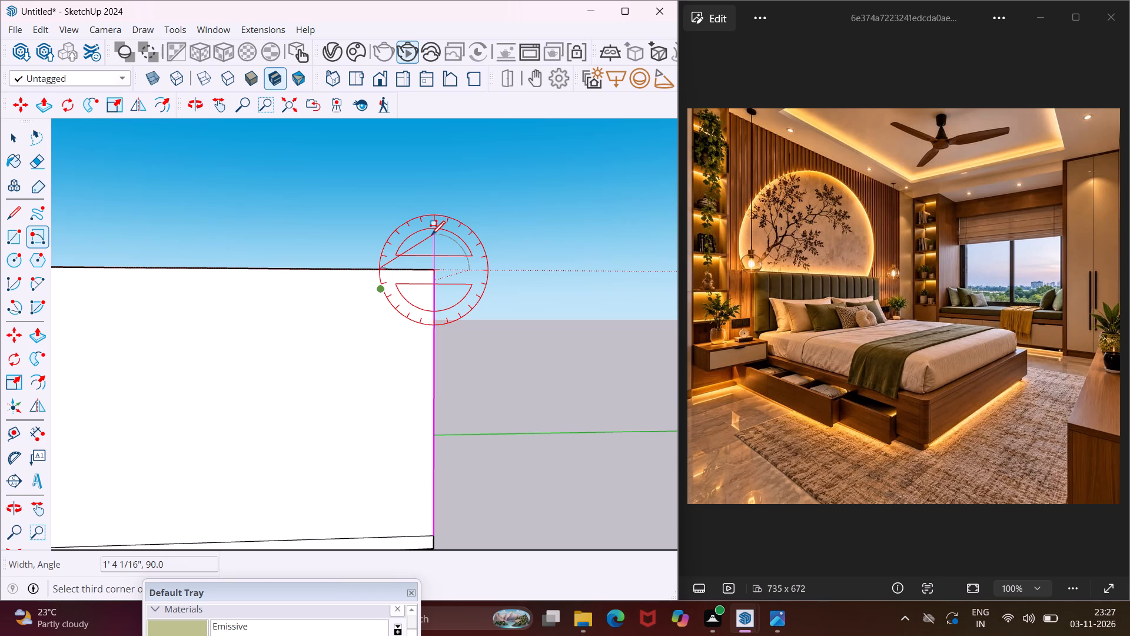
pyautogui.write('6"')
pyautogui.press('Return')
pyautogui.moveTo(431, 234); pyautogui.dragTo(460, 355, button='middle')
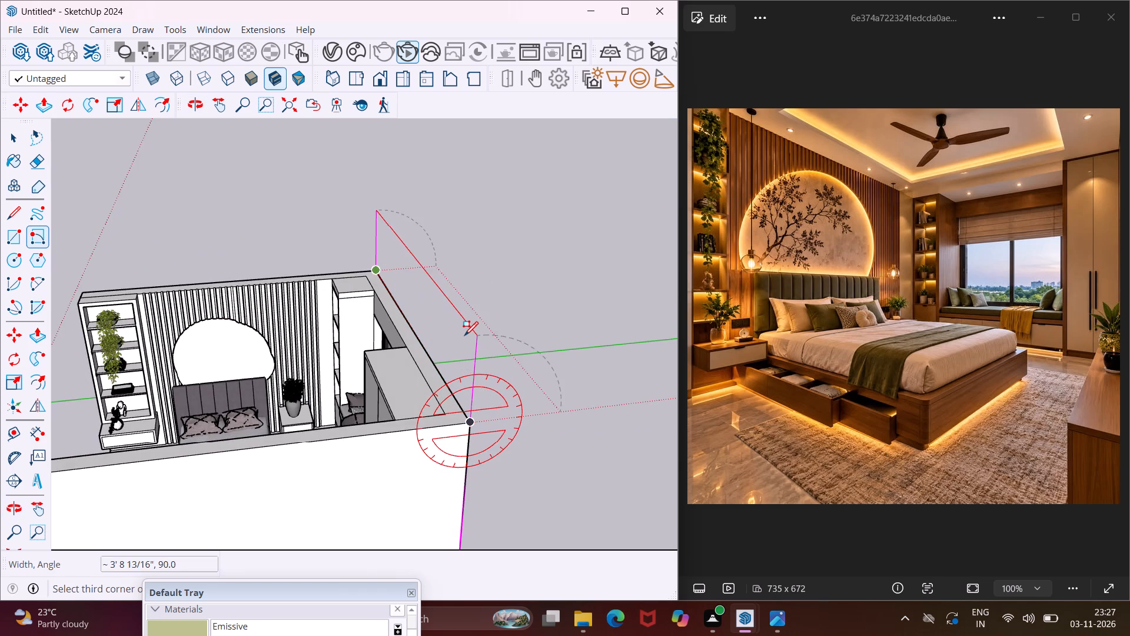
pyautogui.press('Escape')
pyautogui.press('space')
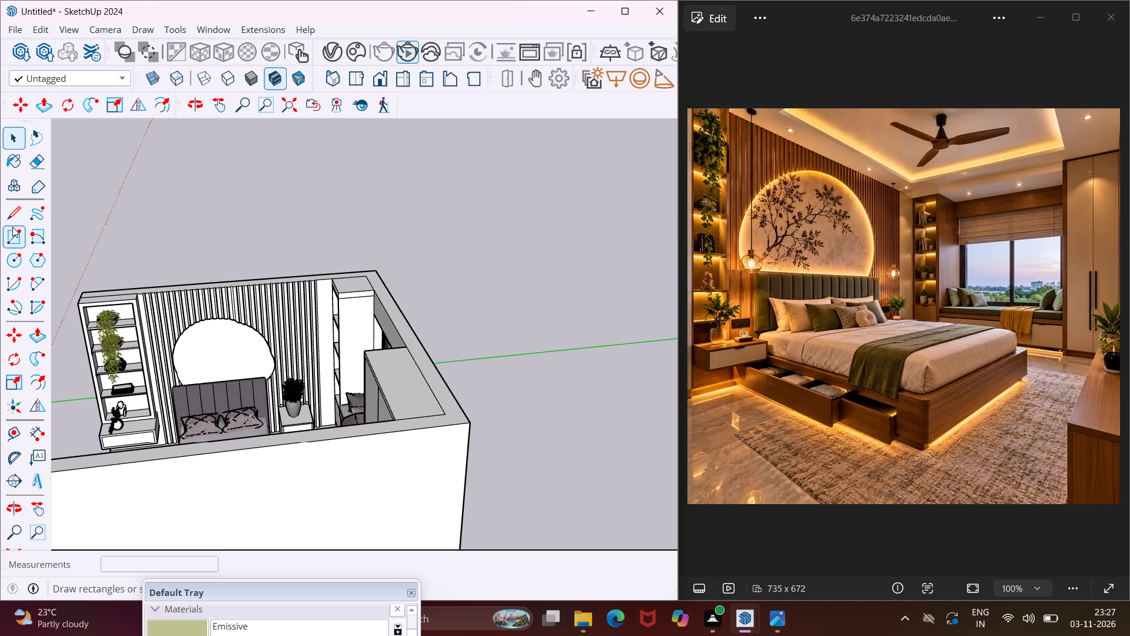
# Draw a 16' 6" by 16' 6" rectangle over the top of the walls, from outer corner to opposite outer corner.
pyautogui.click(9, 234)
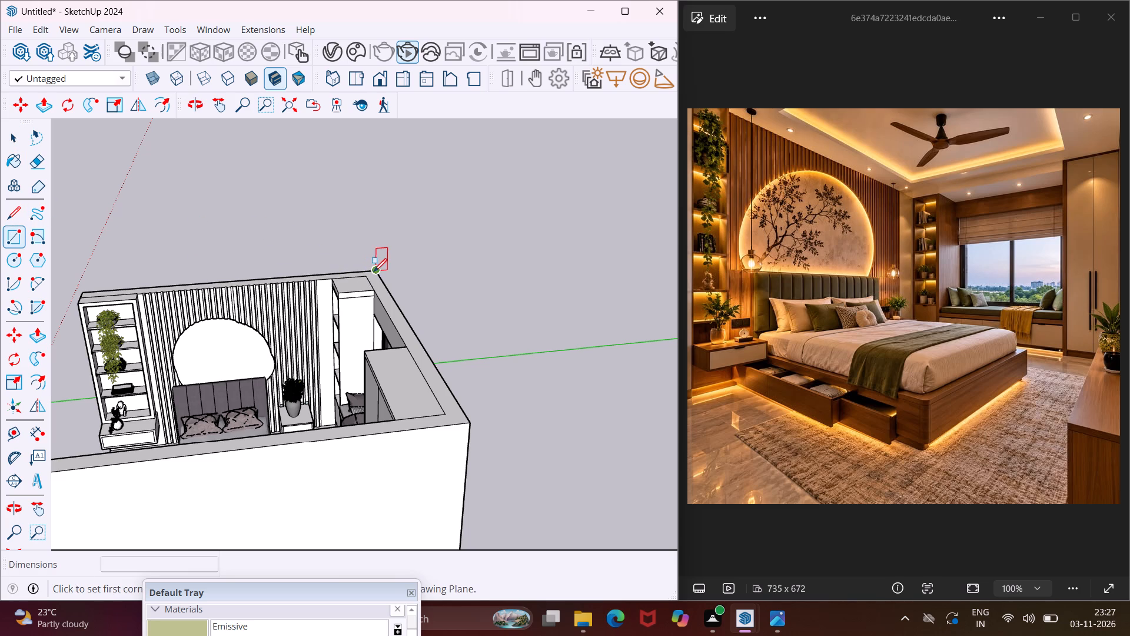
pyautogui.click(374, 271)
pyautogui.scroll(-5, 379, 324)
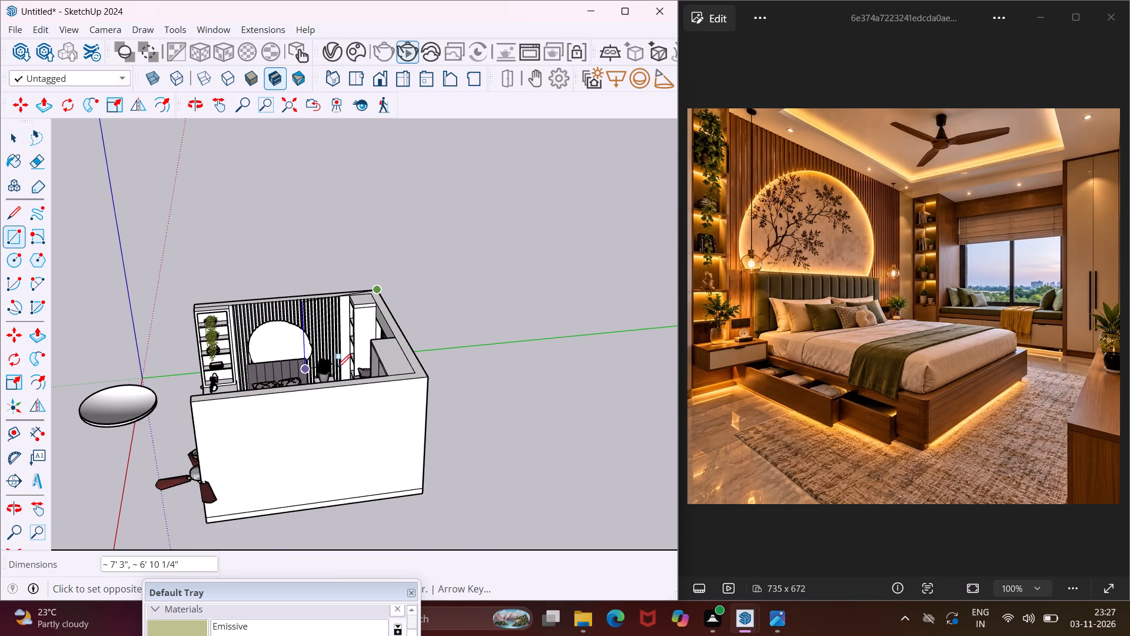
pyautogui.click(193, 402)
pyautogui.scroll(1, 193, 402)
pyautogui.moveTo(193, 402); pyautogui.dragTo(360, 368, button='middle')
pyautogui.press('Escape')
pyautogui.press('space')
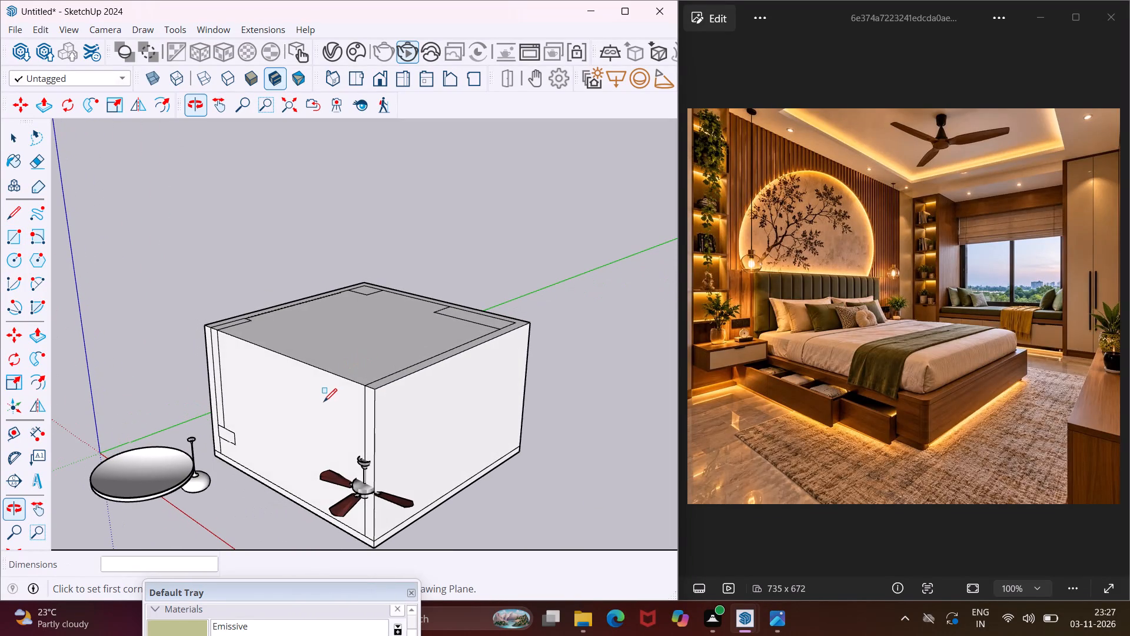
# Delete the face covering the room's open side, opposite the window wall.
pyautogui.click(322, 412)
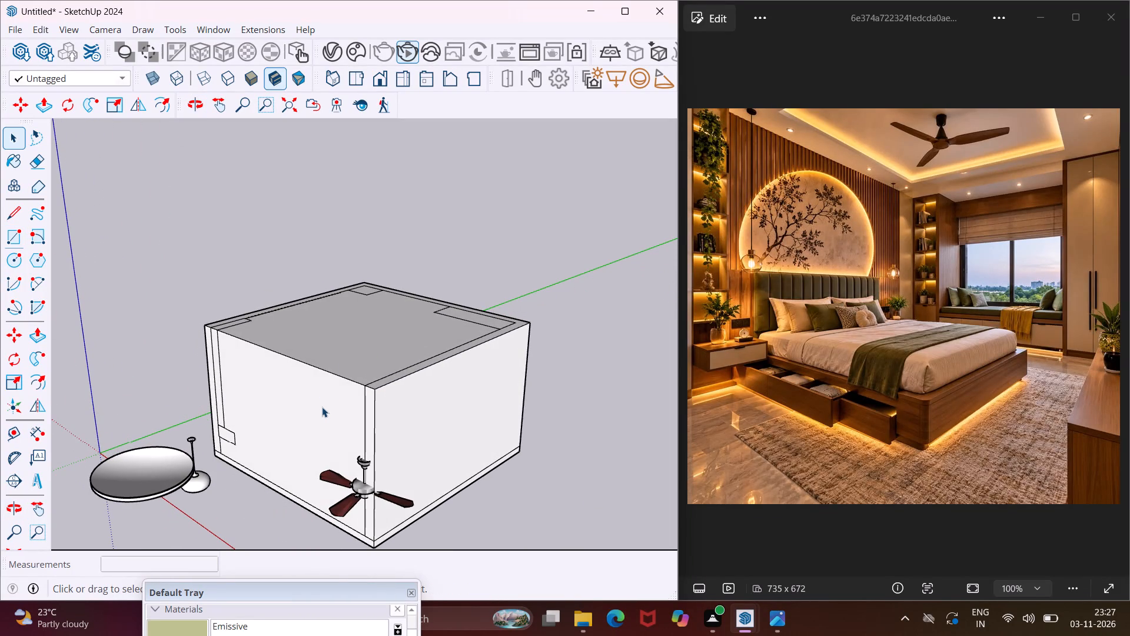
pyautogui.click(322, 407)
pyautogui.press('Delete')
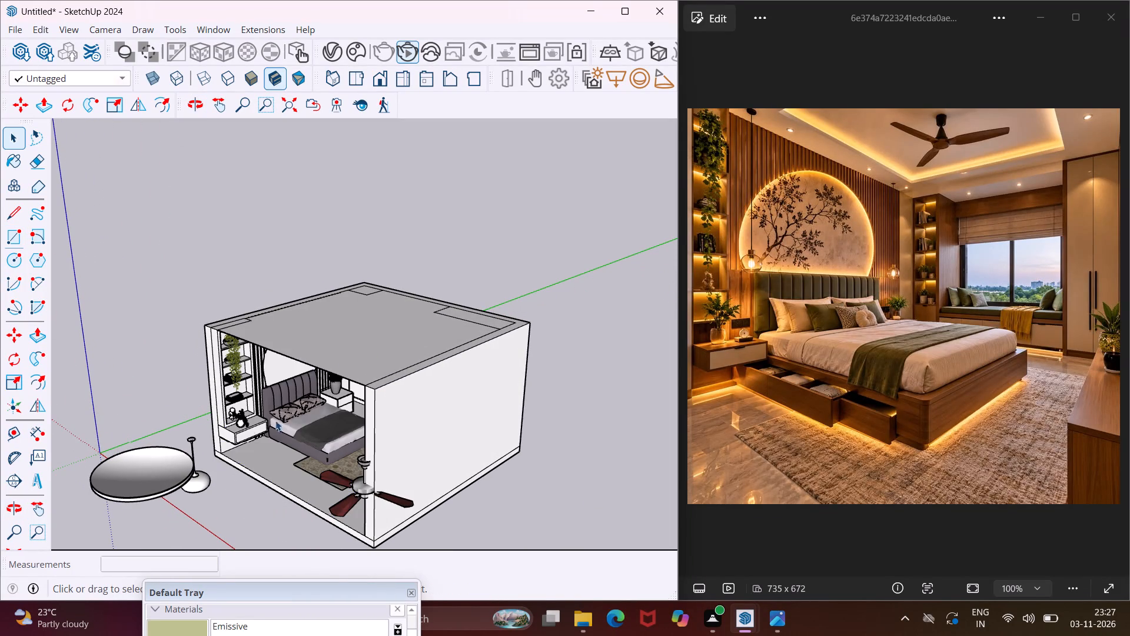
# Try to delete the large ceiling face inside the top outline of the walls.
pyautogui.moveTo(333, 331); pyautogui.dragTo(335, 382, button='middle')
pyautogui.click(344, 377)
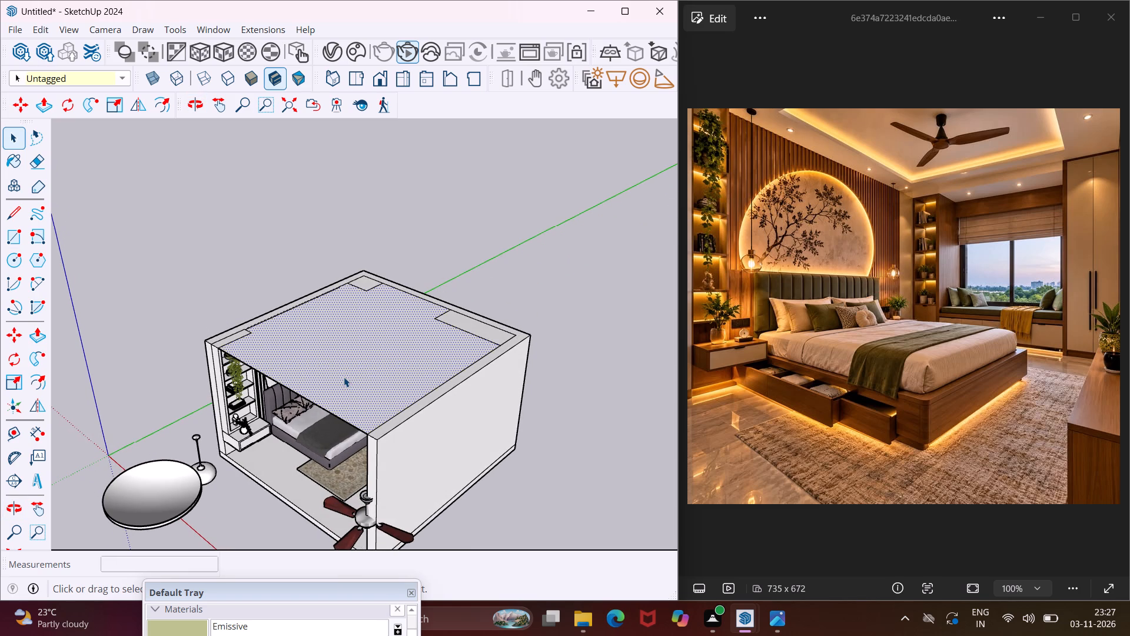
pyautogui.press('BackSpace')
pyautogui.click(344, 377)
# Push/pull the large ceiling face inside the wall tops upward by 6".
pyautogui.scroll(5, 354, 377)
pyautogui.moveTo(350, 377); pyautogui.dragTo(452, 312, button='middle')
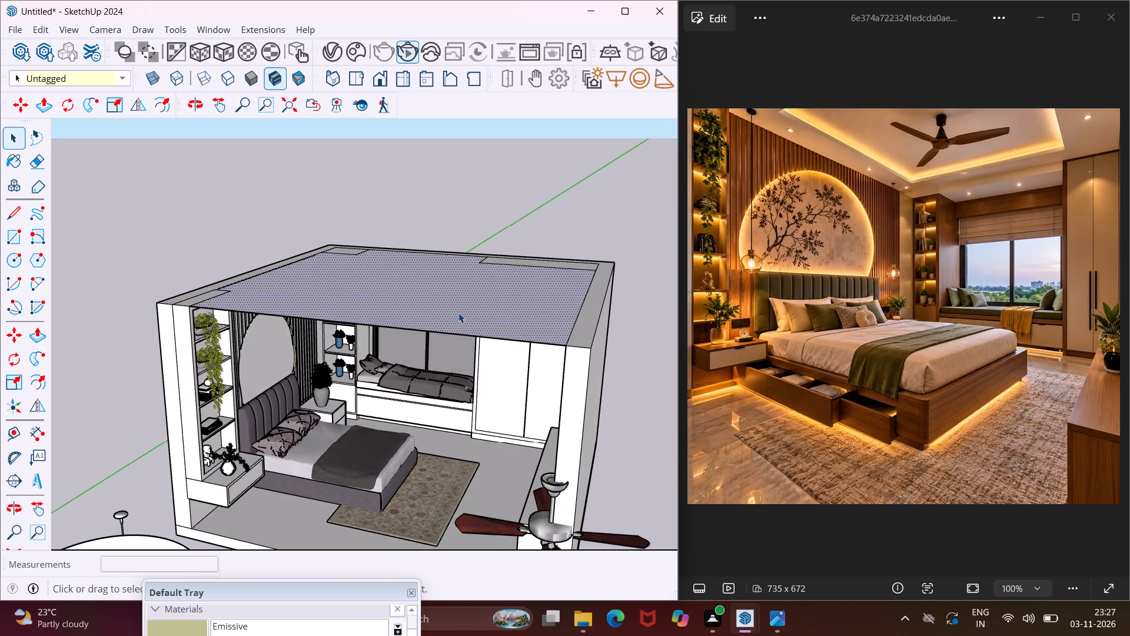
pyautogui.scroll(3, 458, 313)
pyautogui.moveTo(458, 313); pyautogui.dragTo(494, 173, button='middle')
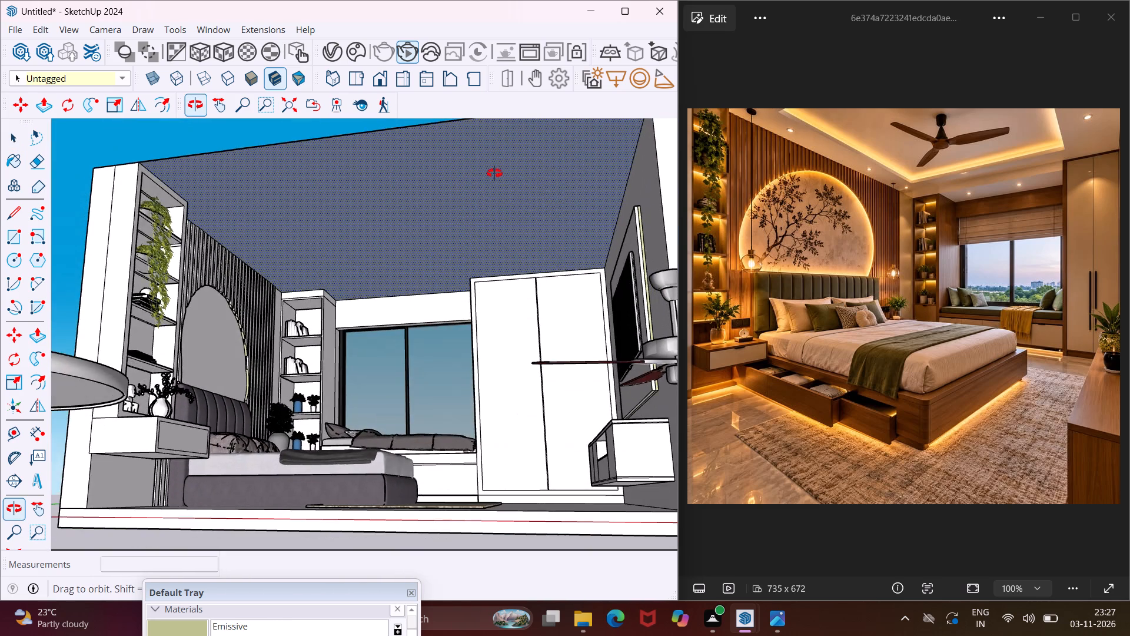
pyautogui.moveTo(494, 173); pyautogui.dragTo(422, 443, button='middle')
pyautogui.click(376, 432)
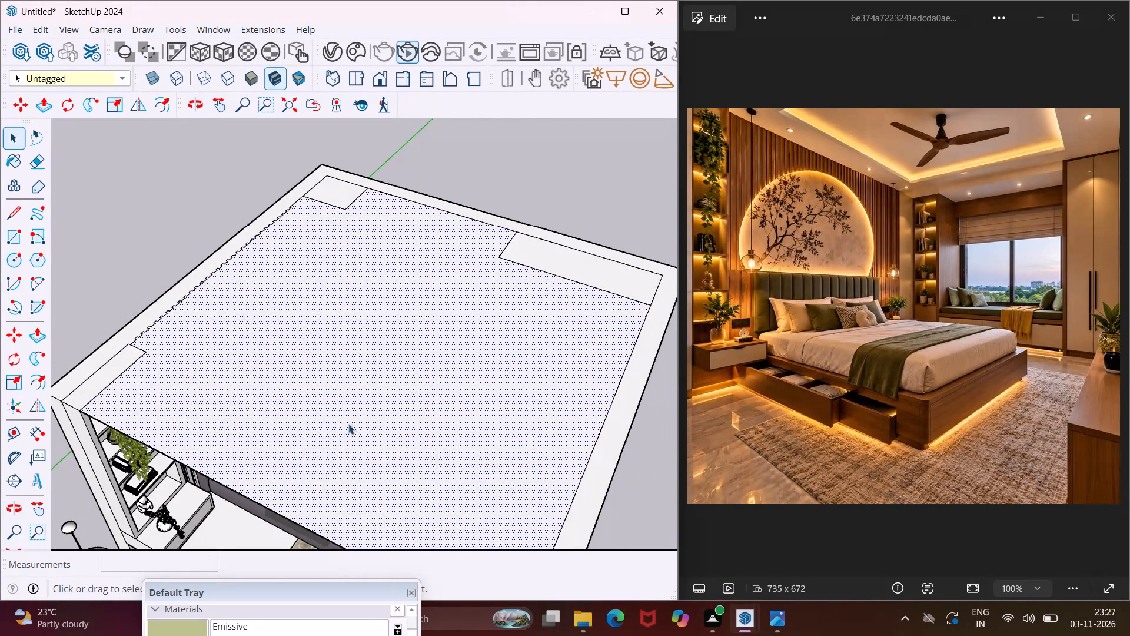
pyautogui.scroll(-2, 251, 419)
pyautogui.press('p')
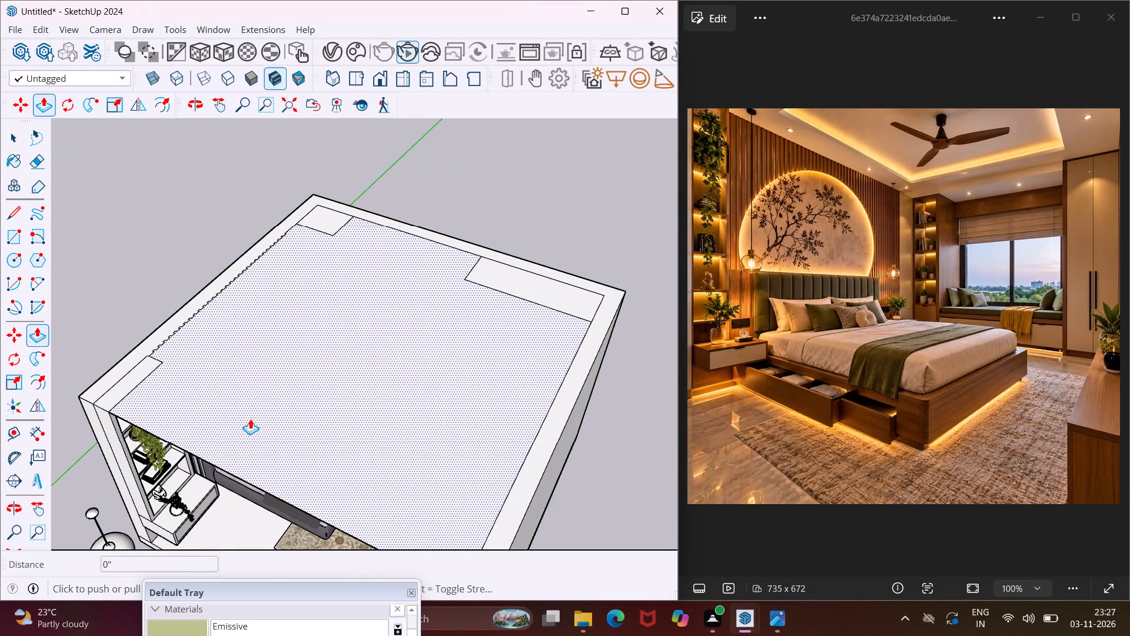
pyautogui.click(250, 419)
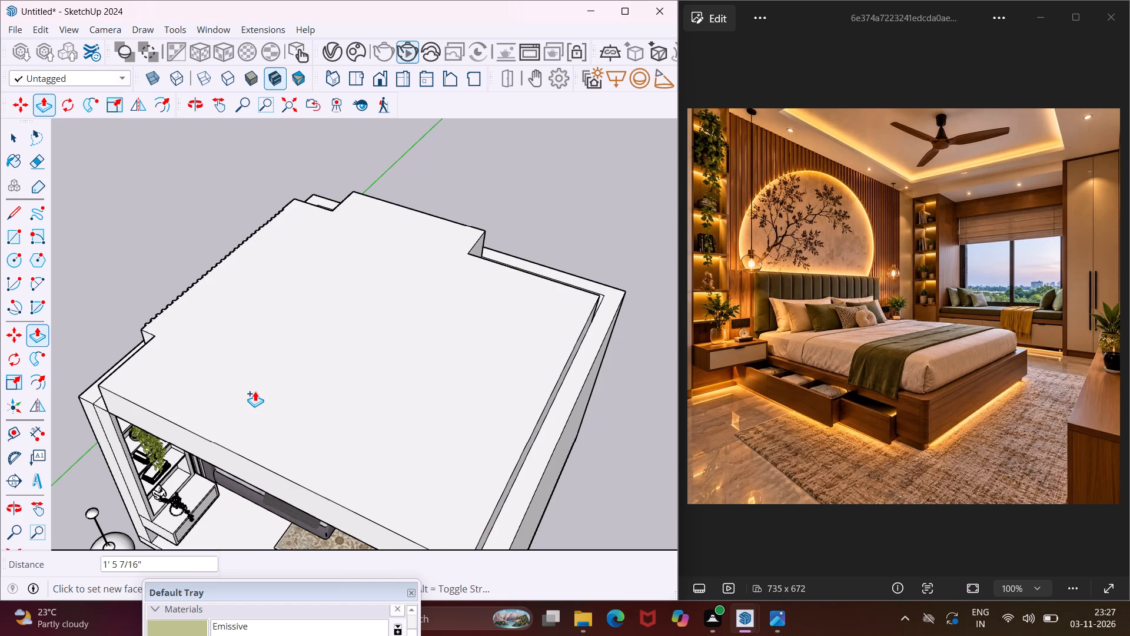
pyautogui.write('6"')
pyautogui.press('Return')
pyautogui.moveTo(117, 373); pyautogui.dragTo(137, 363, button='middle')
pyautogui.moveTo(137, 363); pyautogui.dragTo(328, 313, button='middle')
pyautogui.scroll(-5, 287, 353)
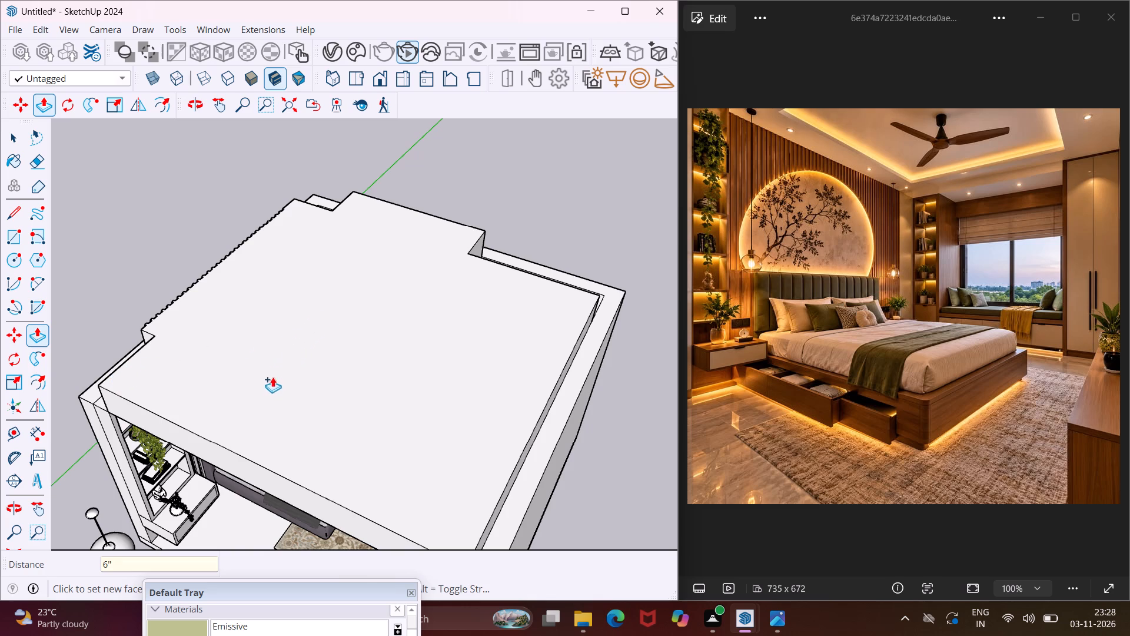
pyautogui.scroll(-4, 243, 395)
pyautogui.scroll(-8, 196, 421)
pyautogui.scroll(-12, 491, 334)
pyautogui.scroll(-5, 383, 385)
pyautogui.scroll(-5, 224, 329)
# Push/pull the small corner notch face beside the plant shelf and the wall-top face up 6", level with the ceiling slab.
pyautogui.scroll(-5, 281, 408)
pyautogui.scroll(-5, 245, 313)
pyautogui.scroll(-5, 287, 389)
pyautogui.moveTo(280, 407); pyautogui.dragTo(395, 359, button='middle')
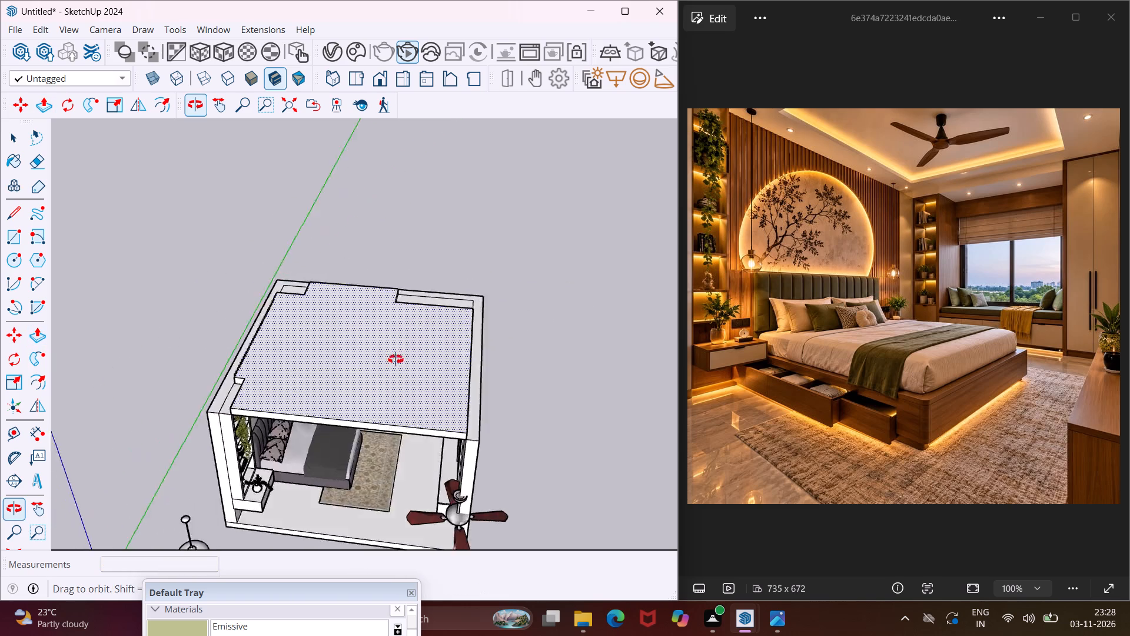
pyautogui.moveTo(395, 359); pyautogui.dragTo(456, 343, button='middle')
pyautogui.scroll(11, 255, 412)
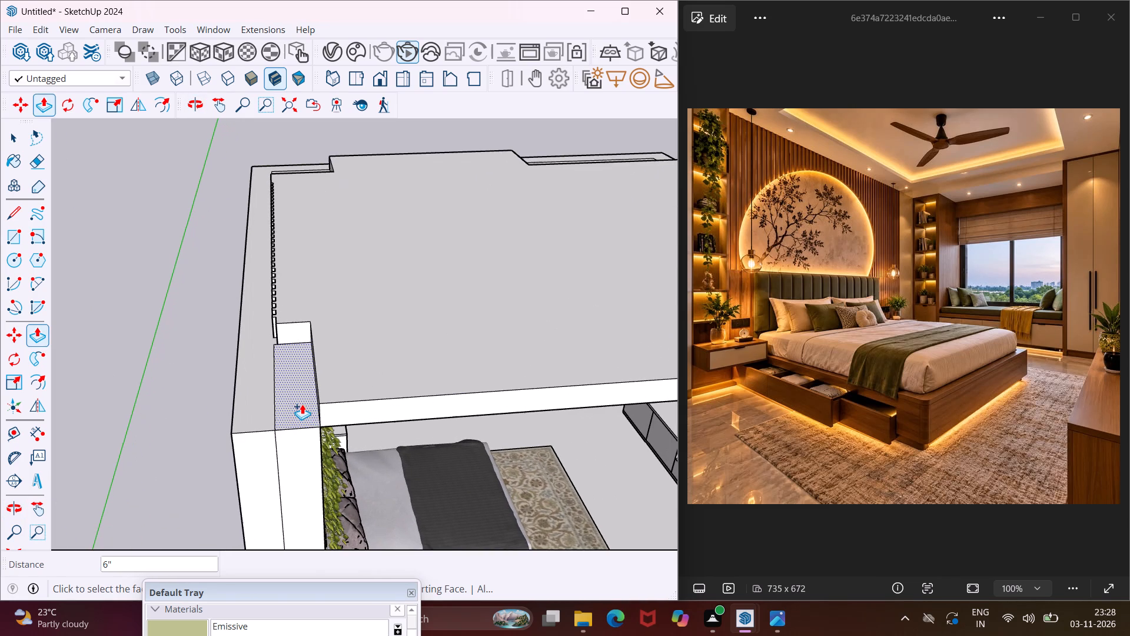
pyautogui.doubleClick(302, 404)
pyautogui.doubleClick(251, 415)
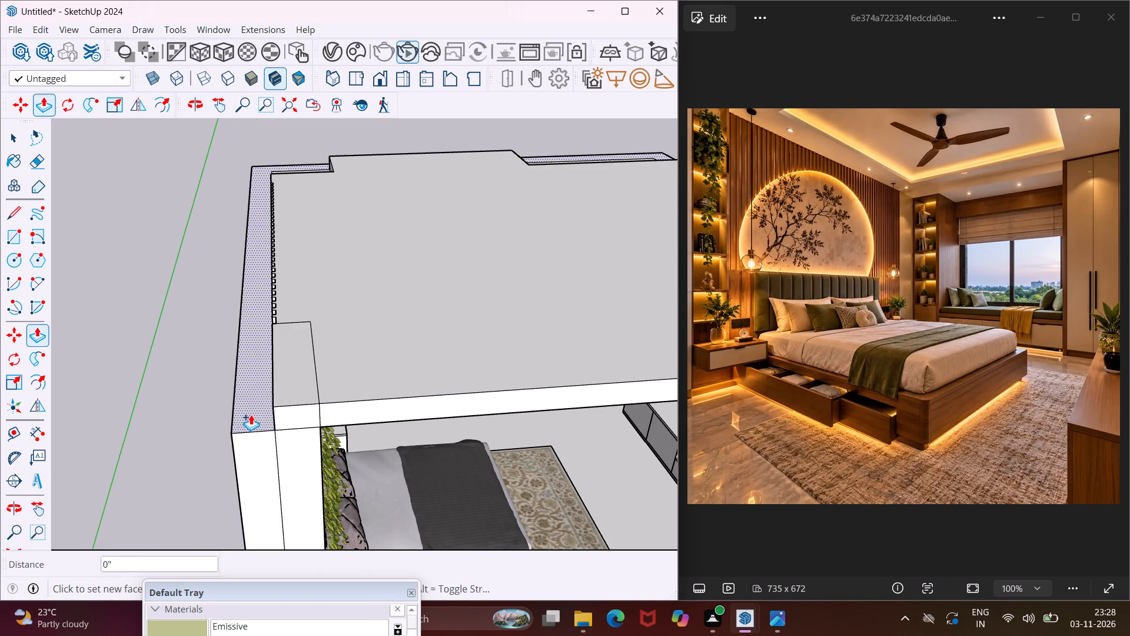
# Push/pull the recessed faces above the wardrobe and the corner bookshelf up 6" to fill the ceiling slab.
pyautogui.scroll(-18, 132, 443)
pyautogui.scroll(-17, 188, 461)
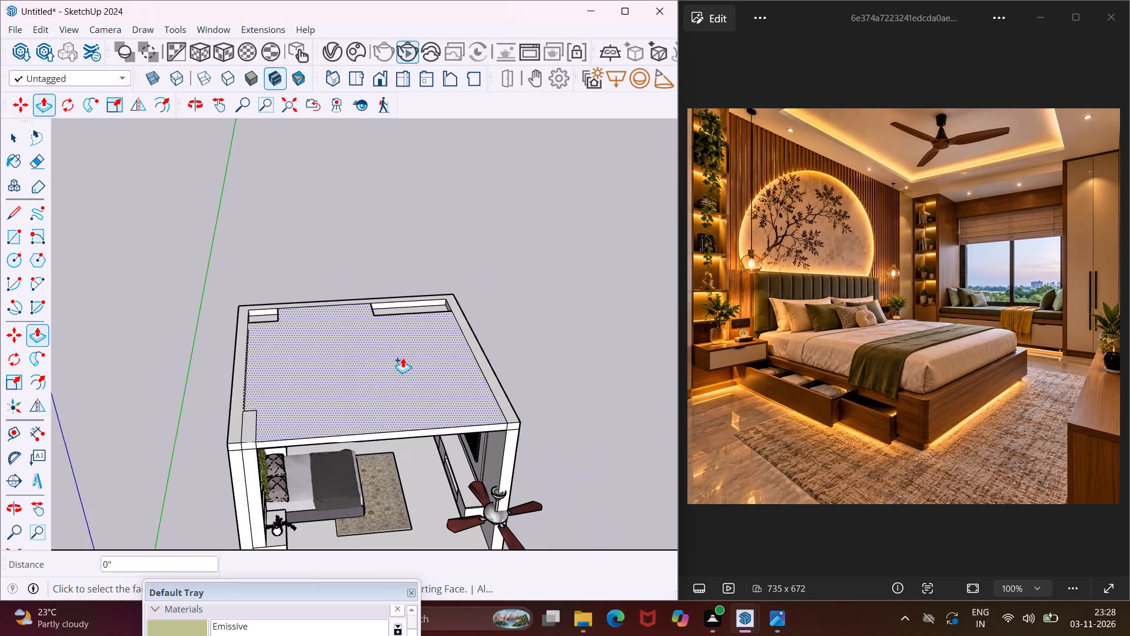
pyautogui.moveTo(400, 342); pyautogui.dragTo(141, 442, button='middle')
pyautogui.scroll(3, 467, 332)
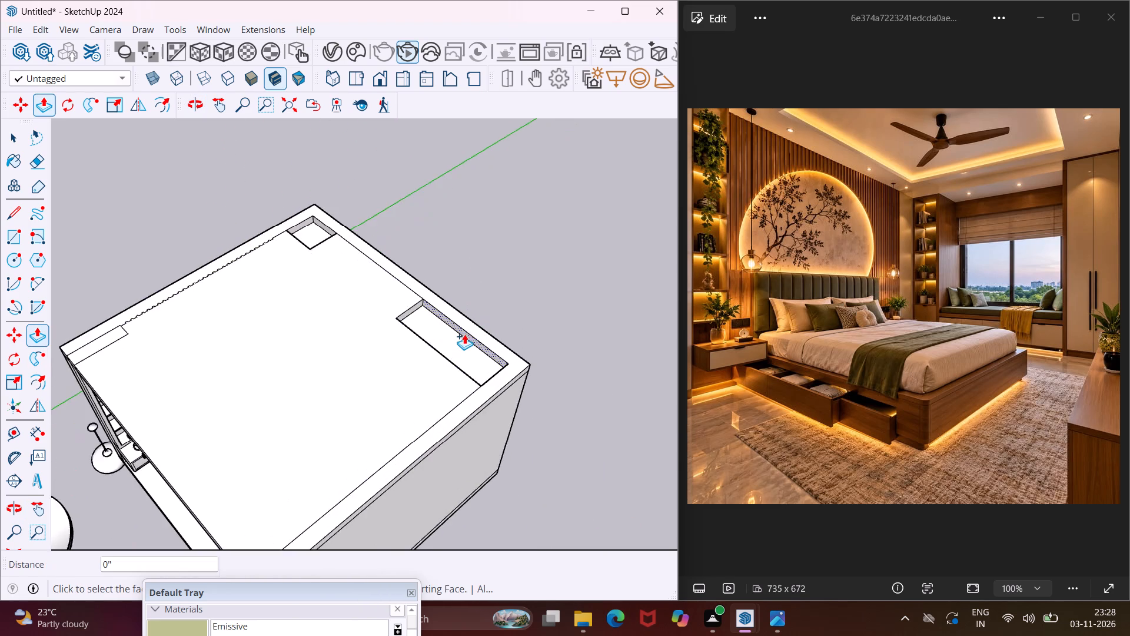
pyautogui.scroll(7, 461, 341)
pyautogui.click(463, 347)
pyautogui.click(400, 395)
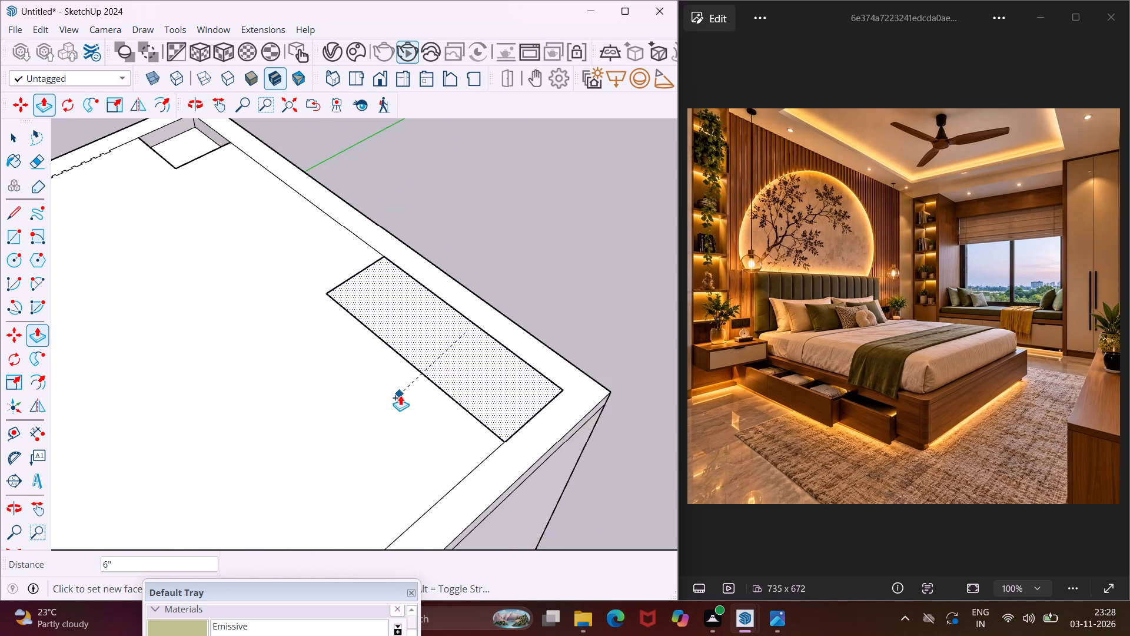
pyautogui.scroll(3, 193, 155)
pyautogui.click(185, 152)
pyautogui.click(224, 177)
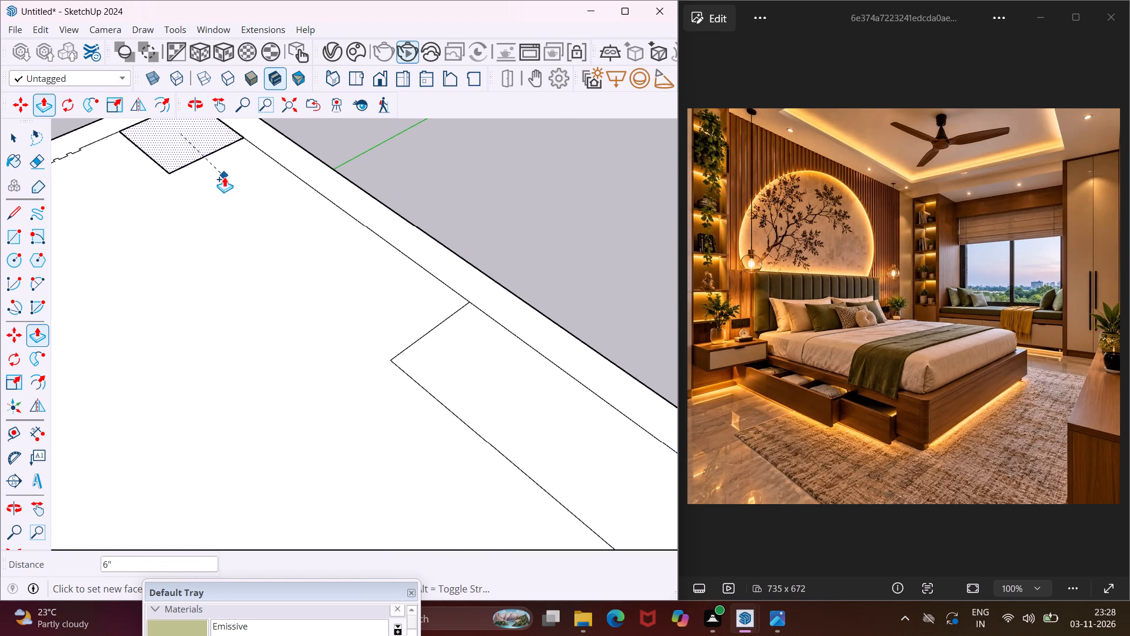
# Offset the outline of the ceiling's underside inward by about 5' 8".
pyautogui.scroll(-5, 354, 236)
pyautogui.scroll(-12, 375, 295)
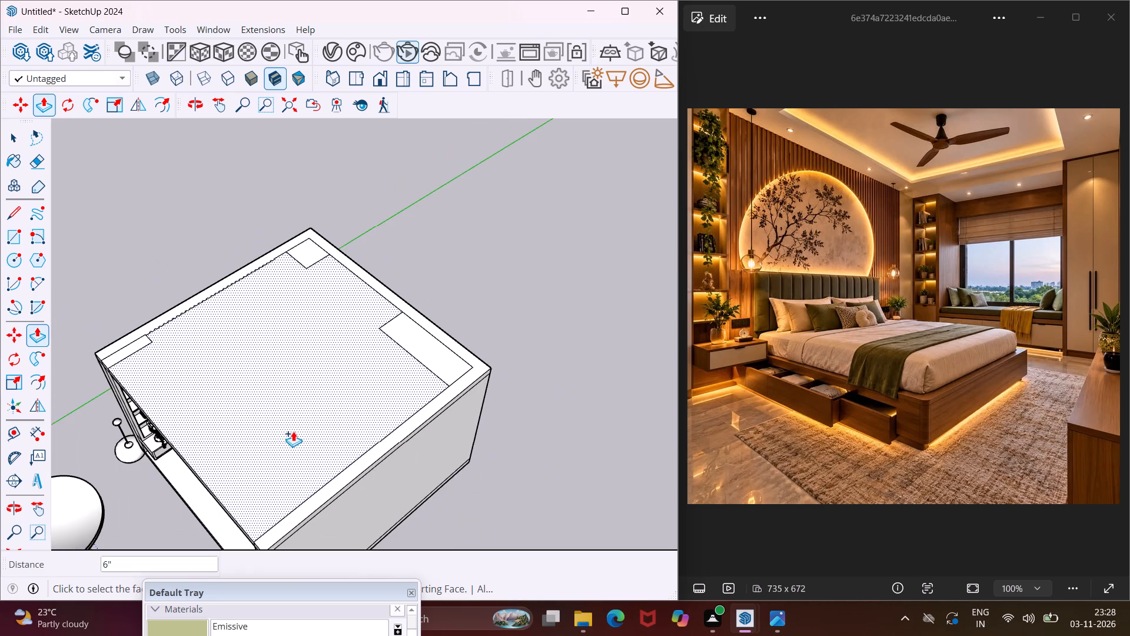
pyautogui.moveTo(293, 431); pyautogui.dragTo(540, 193, button='middle')
pyautogui.scroll(4, 497, 277)
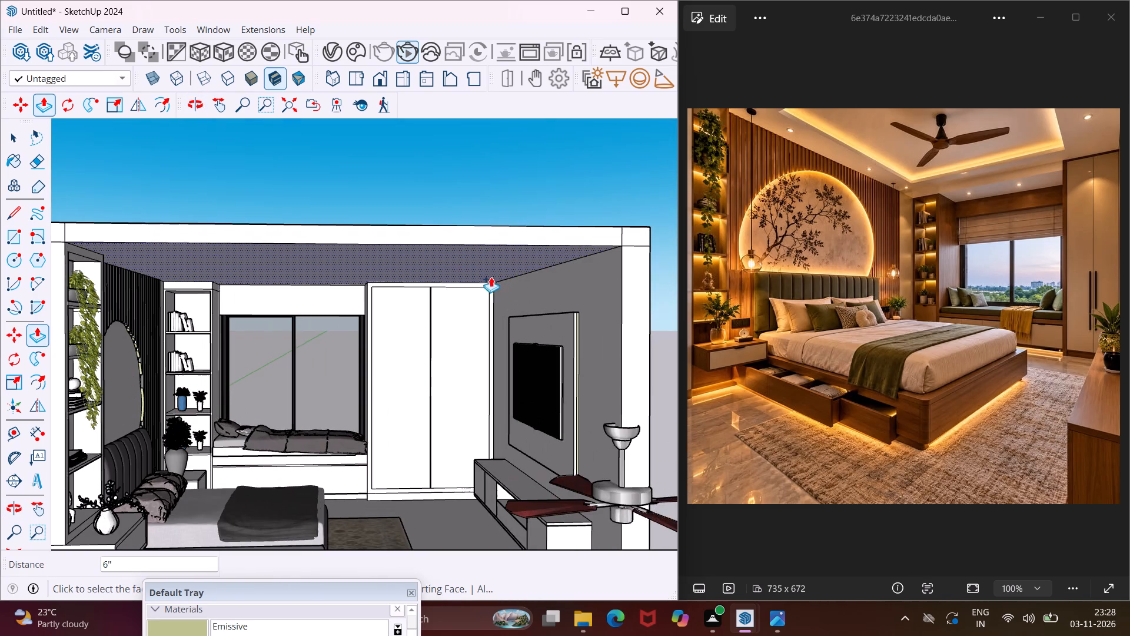
pyautogui.moveTo(481, 273); pyautogui.dragTo(474, 226, button='middle')
pyautogui.press('Escape')
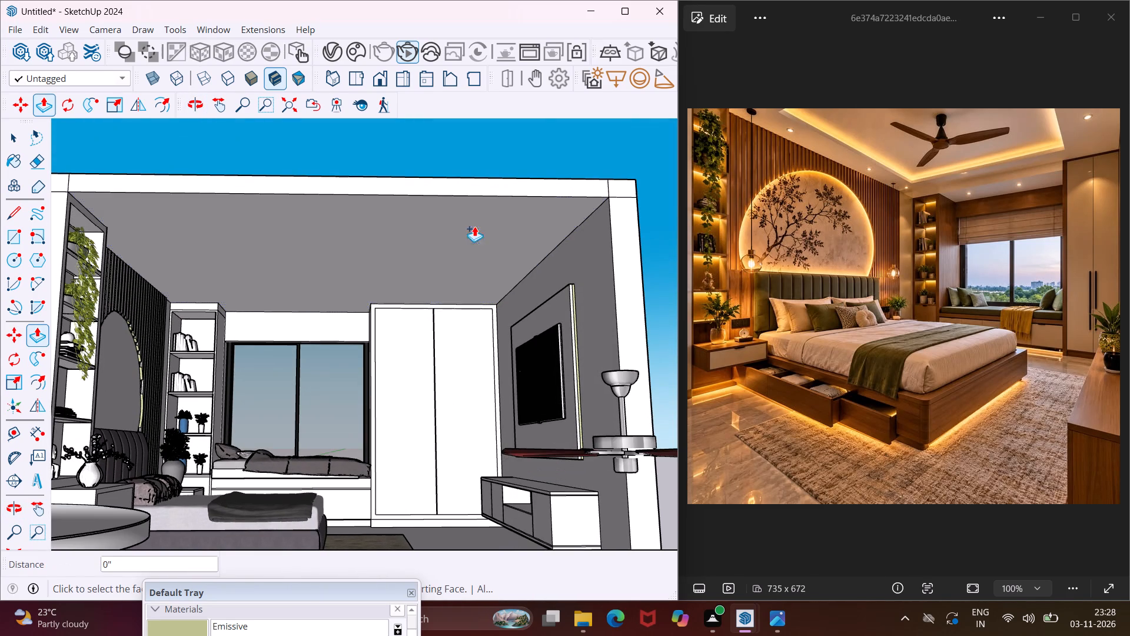
pyautogui.press('space')
pyautogui.scroll(2, 474, 226)
pyautogui.moveTo(474, 226); pyautogui.dragTo(464, 219, button='middle')
pyautogui.scroll(1, 474, 226)
pyautogui.click(464, 219)
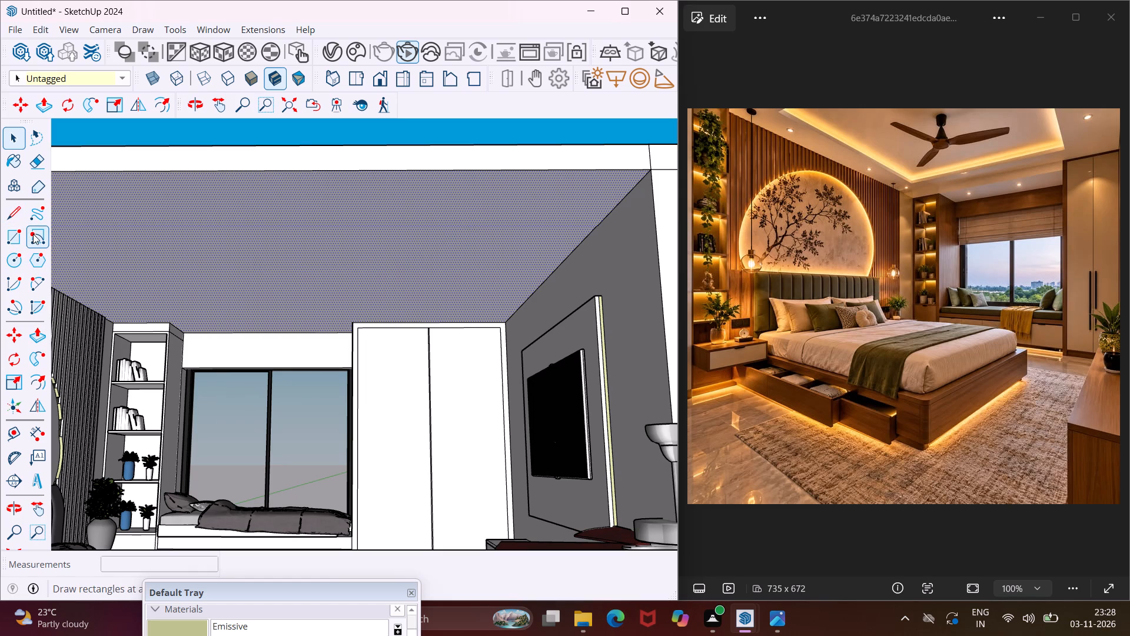
pyautogui.click(44, 383)
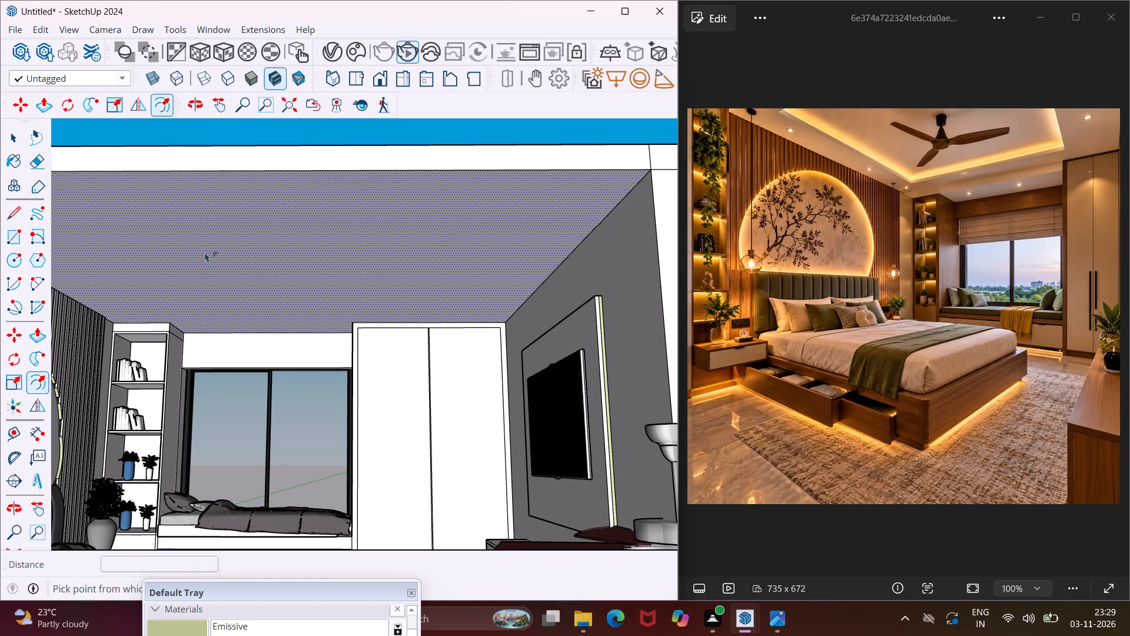
pyautogui.click(228, 213)
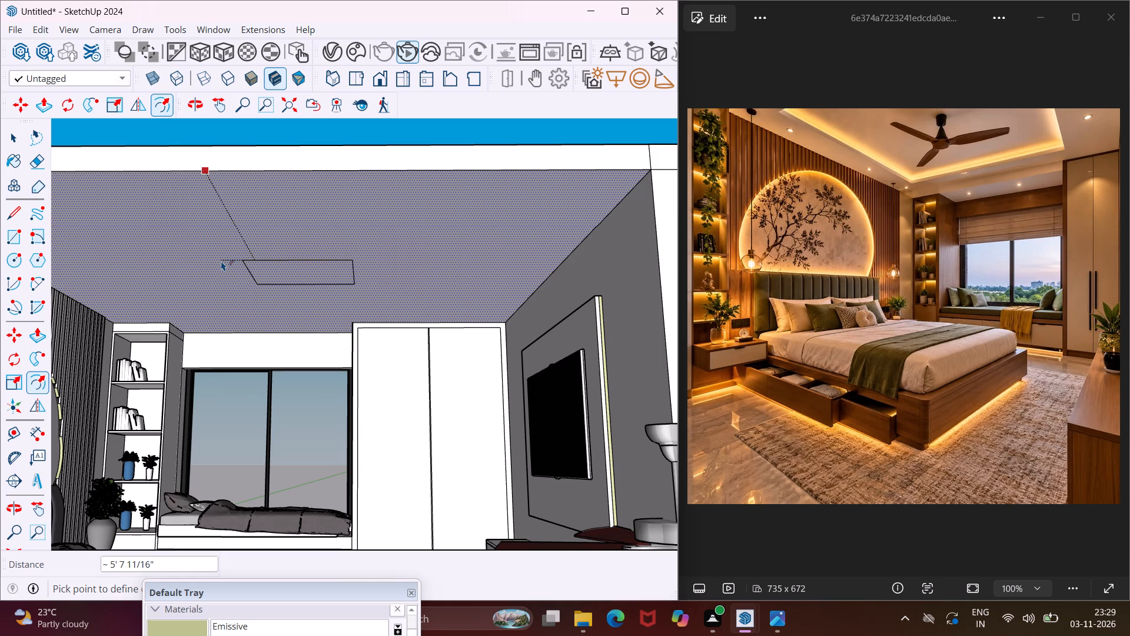
pyautogui.click(221, 261)
# Push/pull the inner ceiling rectangle upward 4" to form a recess.
pyautogui.scroll(7, 271, 263)
pyautogui.press('Escape')
pyautogui.press('space')
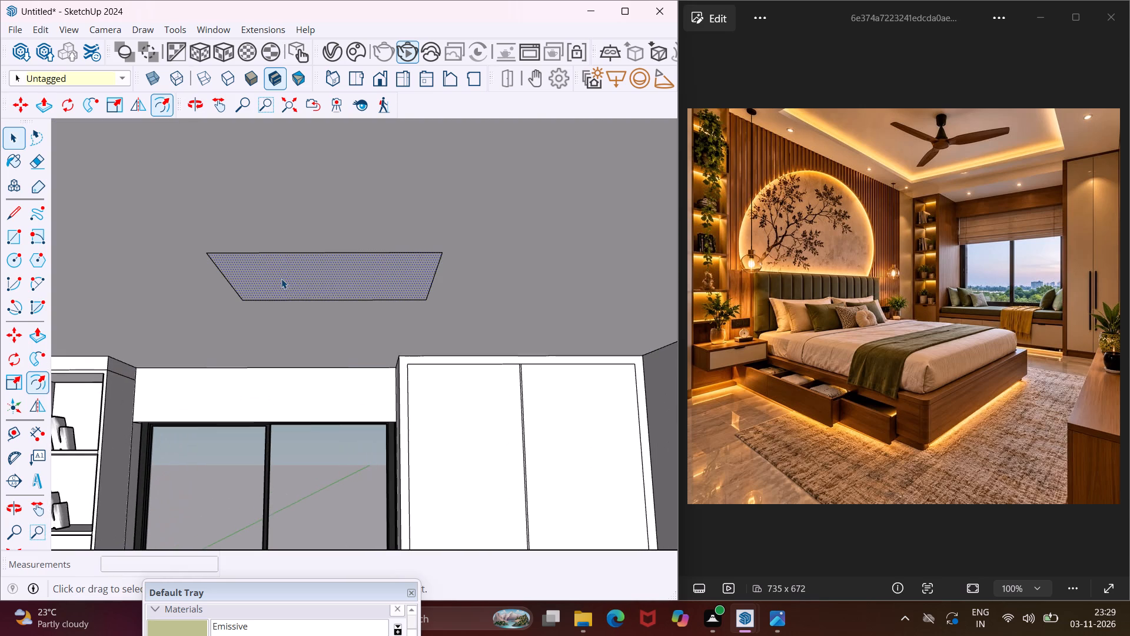
pyautogui.click(281, 280)
pyautogui.press('p')
pyautogui.click(281, 280)
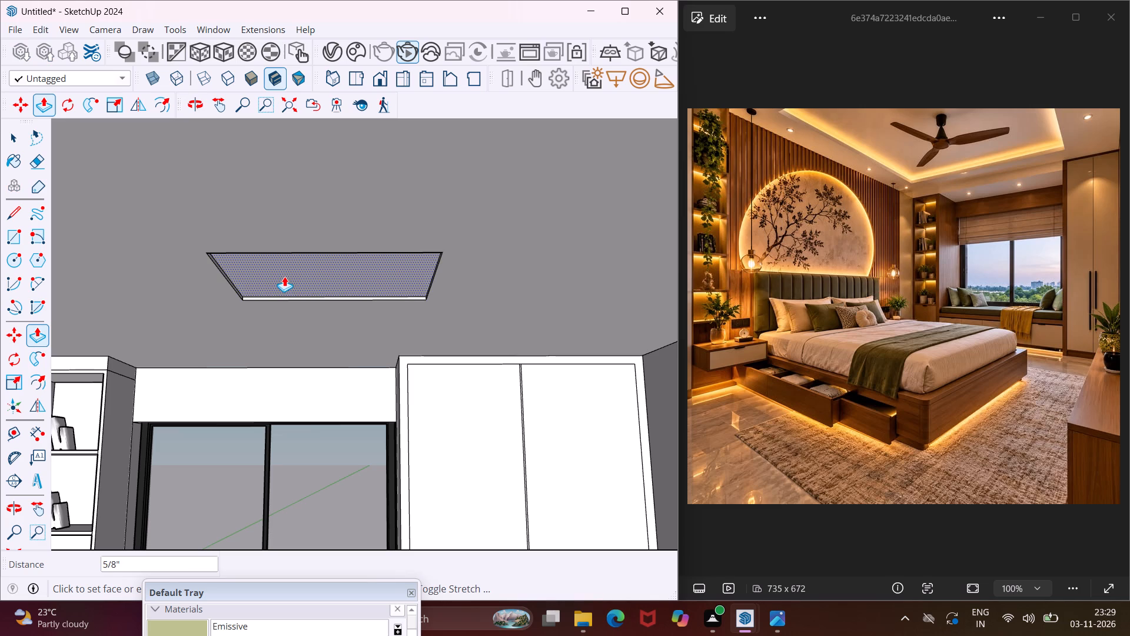
pyautogui.press('4')
pyautogui.hotkey('shift', '"')
pyautogui.press('Return')
# Examine the ceiling recess from inside the room and from its open side.
pyautogui.scroll(4, 284, 276)
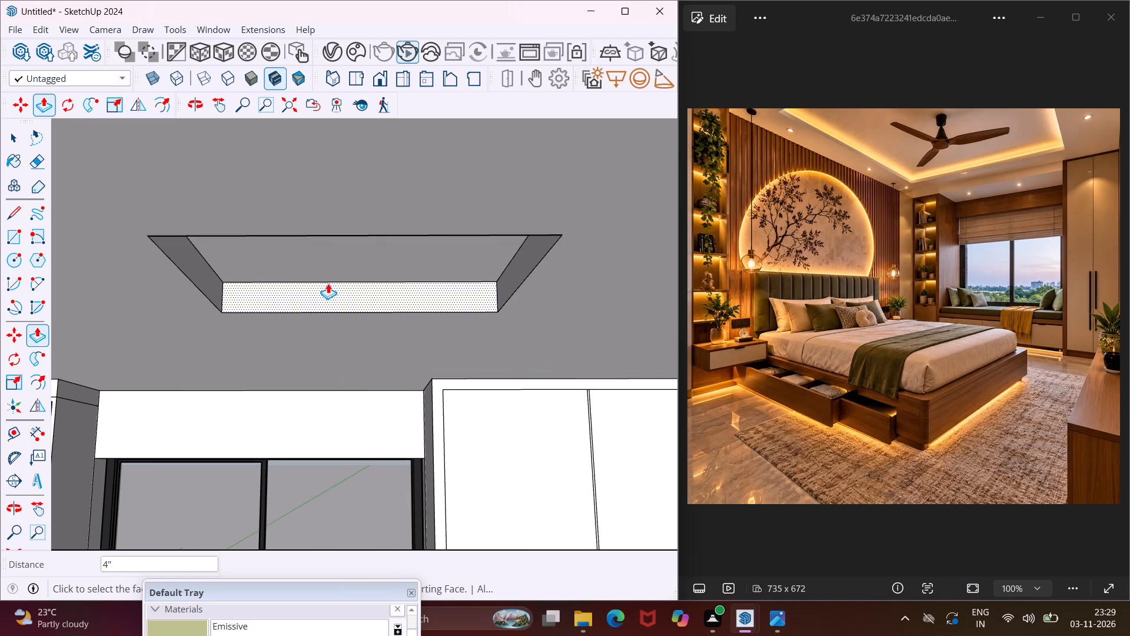
pyautogui.moveTo(328, 283); pyautogui.dragTo(508, 276, button='middle')
pyautogui.scroll(-4, 478, 281)
pyautogui.moveTo(508, 294); pyautogui.dragTo(375, 211, button='middle')
pyautogui.scroll(-16, 187, 281)
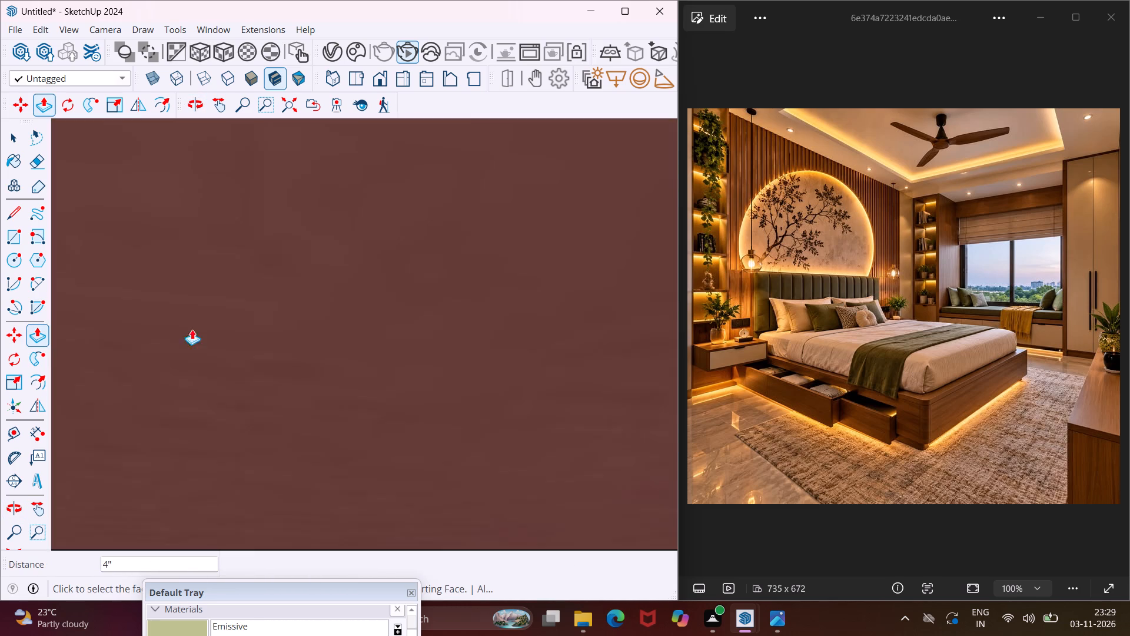
pyautogui.scroll(-2, 192, 329)
pyautogui.scroll(-20, 226, 337)
pyautogui.scroll(-6, 226, 337)
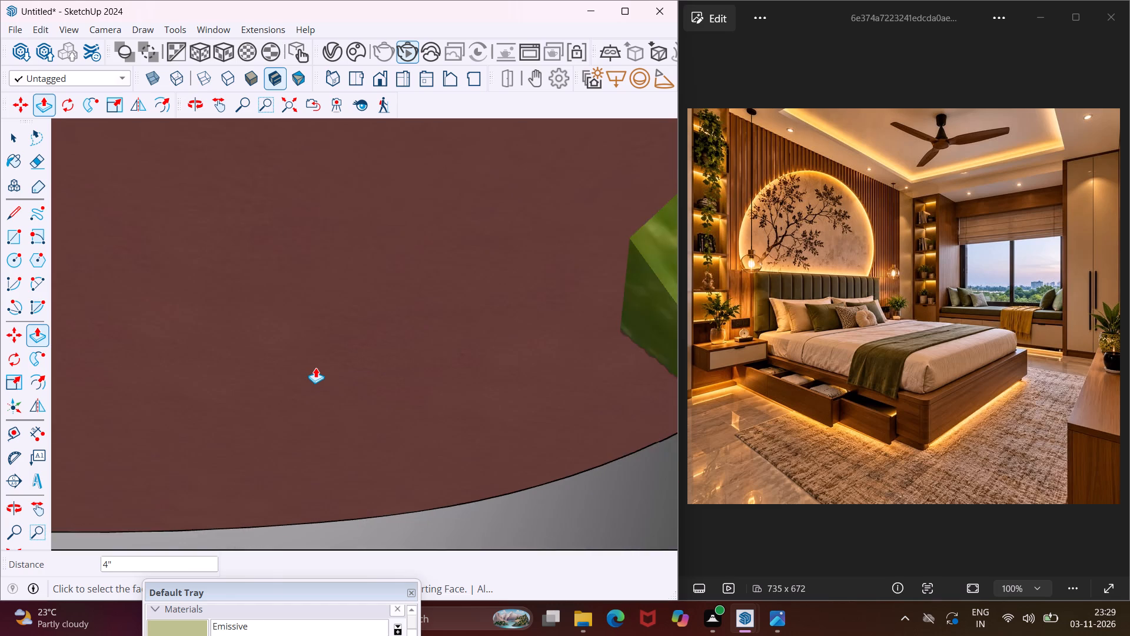
pyautogui.scroll(-20, 315, 367)
pyautogui.scroll(-13, 315, 367)
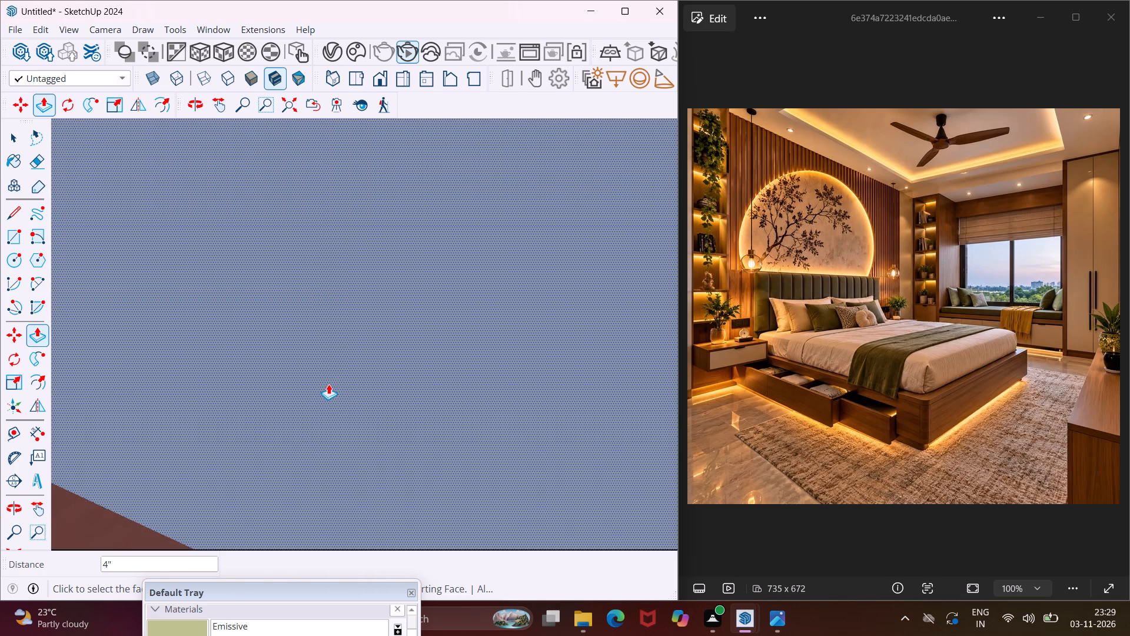
pyautogui.scroll(-15, 325, 384)
pyautogui.scroll(-14, 317, 384)
pyautogui.scroll(-6, 255, 404)
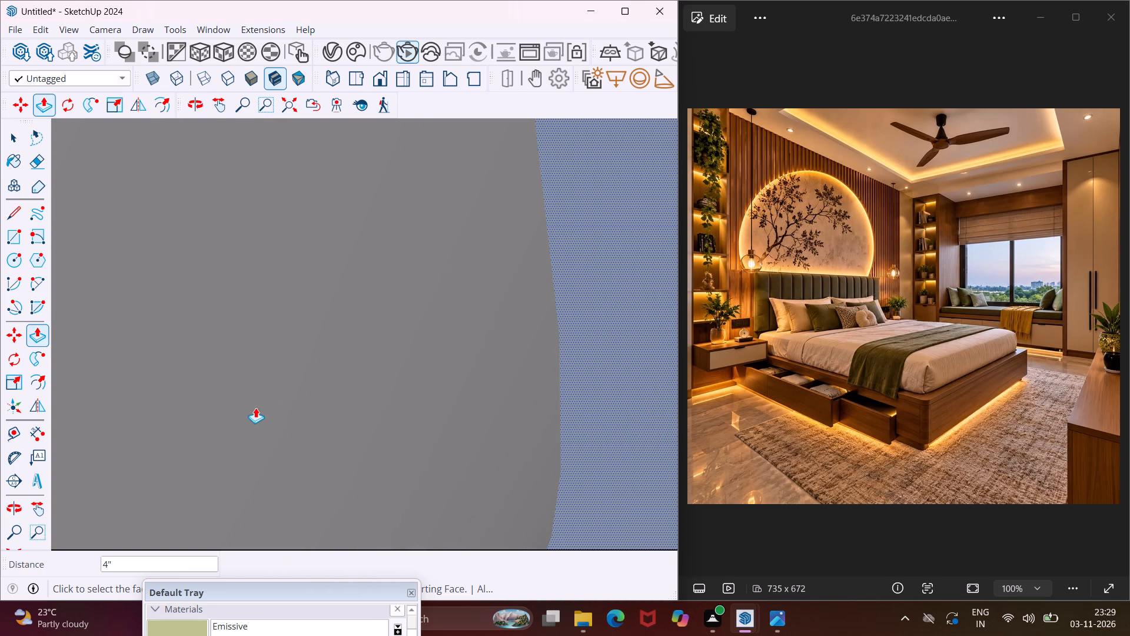
pyautogui.scroll(-19, 240, 409)
pyautogui.scroll(-10, 236, 412)
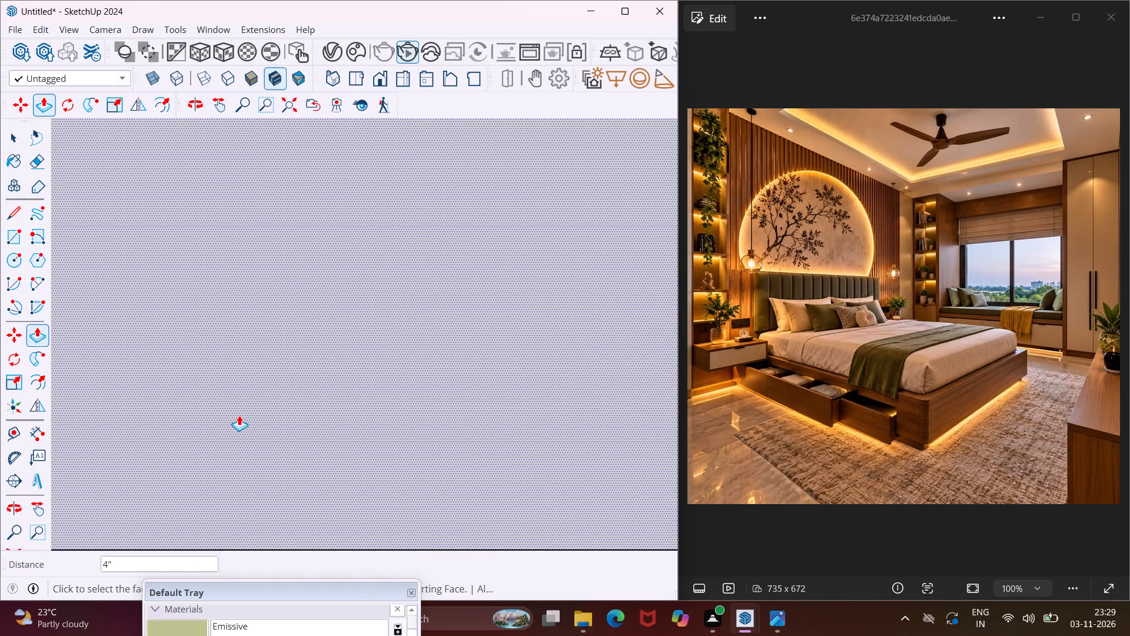
pyautogui.scroll(-17, 239, 415)
pyautogui.scroll(-14, 264, 415)
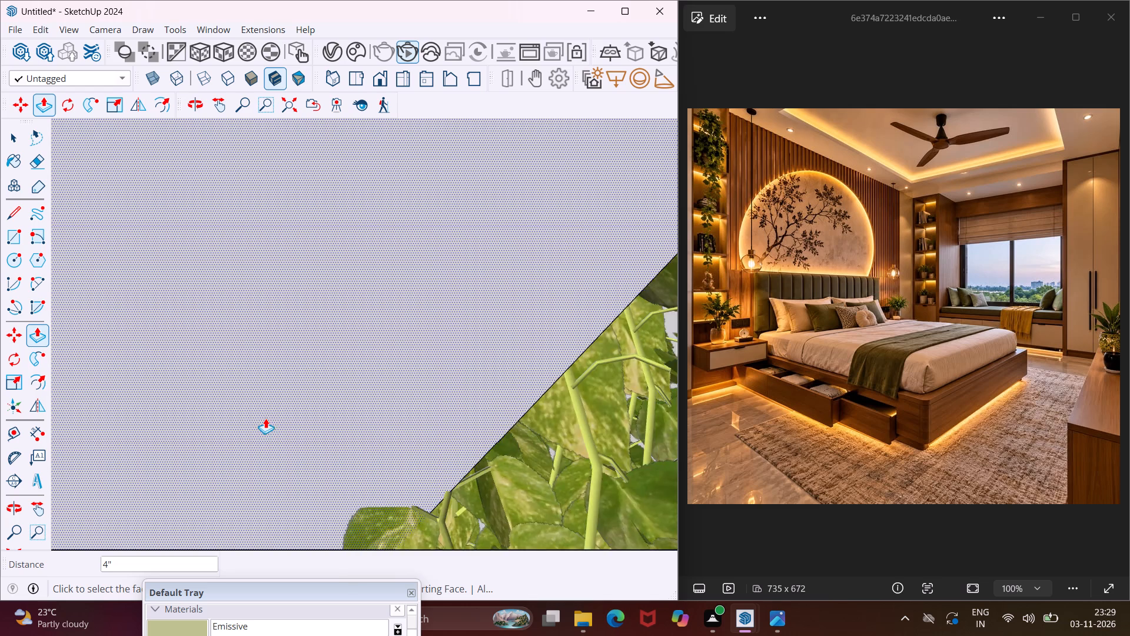
pyautogui.scroll(-13, 265, 421)
pyautogui.scroll(-20, 219, 431)
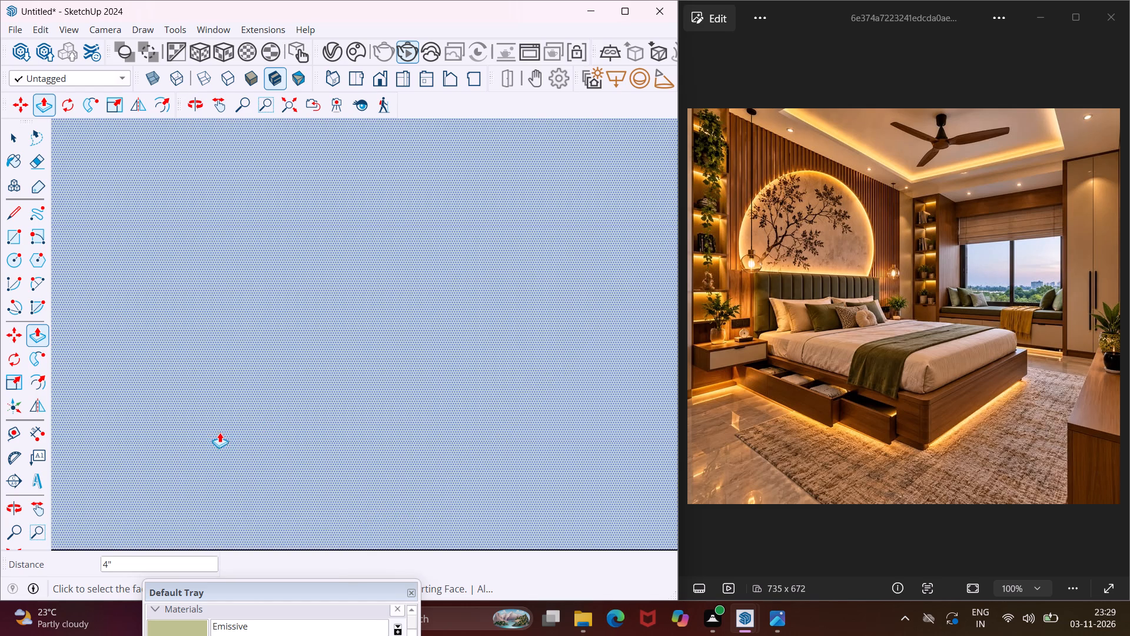
pyautogui.scroll(-14, 230, 428)
pyautogui.scroll(-16, 239, 430)
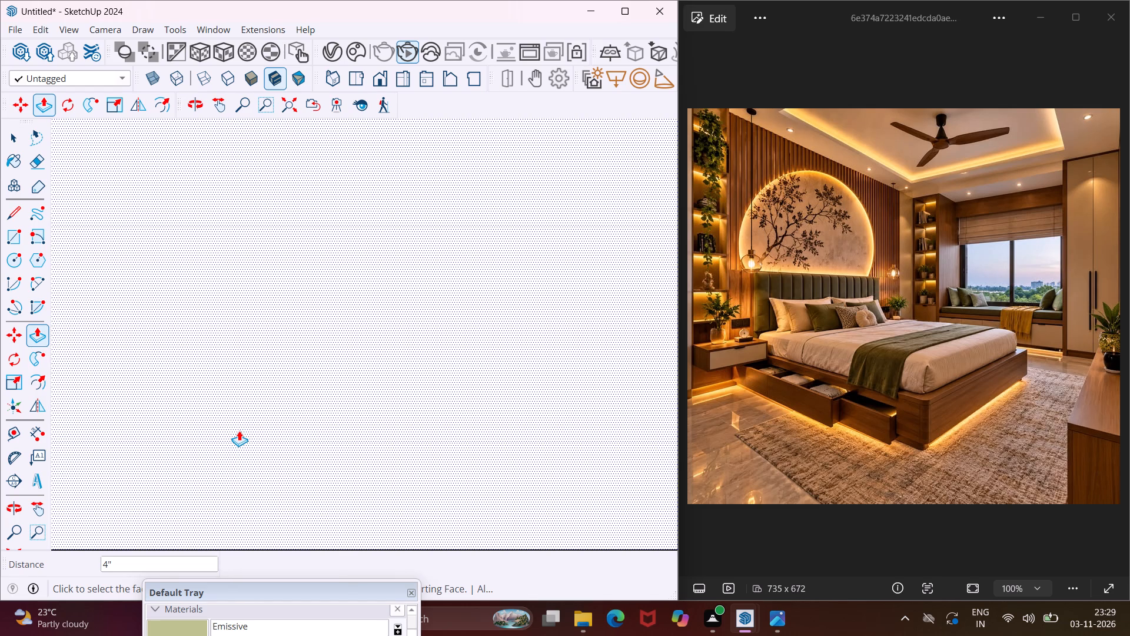
pyautogui.scroll(-5, 239, 430)
pyautogui.scroll(1, 235, 432)
pyautogui.scroll(-20, 235, 432)
pyautogui.scroll(-7, 235, 432)
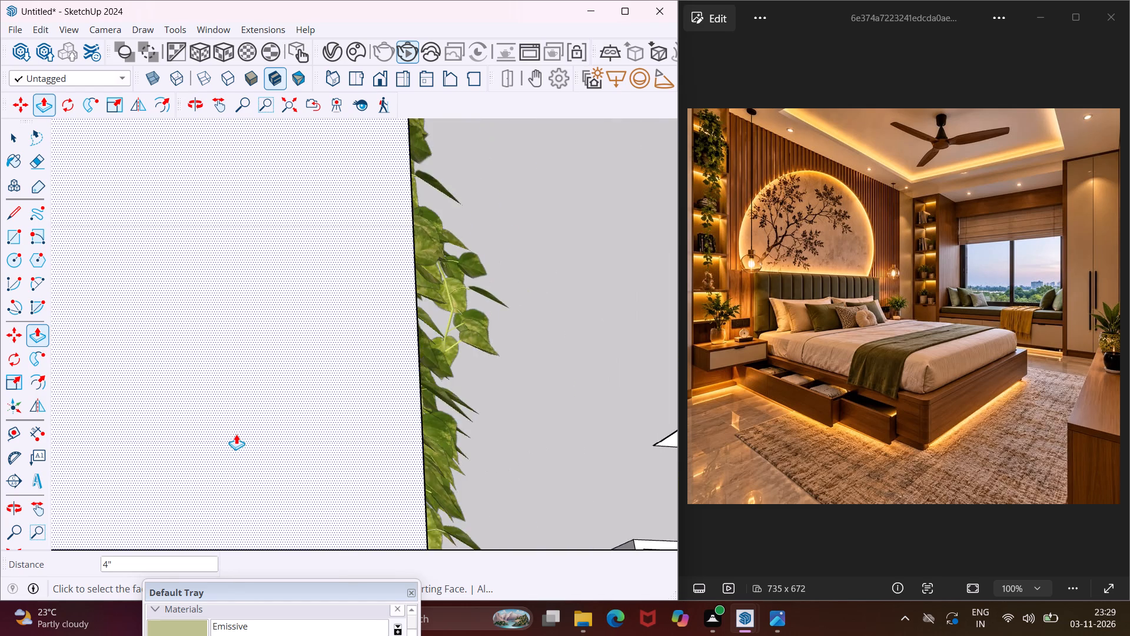
pyautogui.scroll(-17, 236, 434)
pyautogui.scroll(-13, 192, 443)
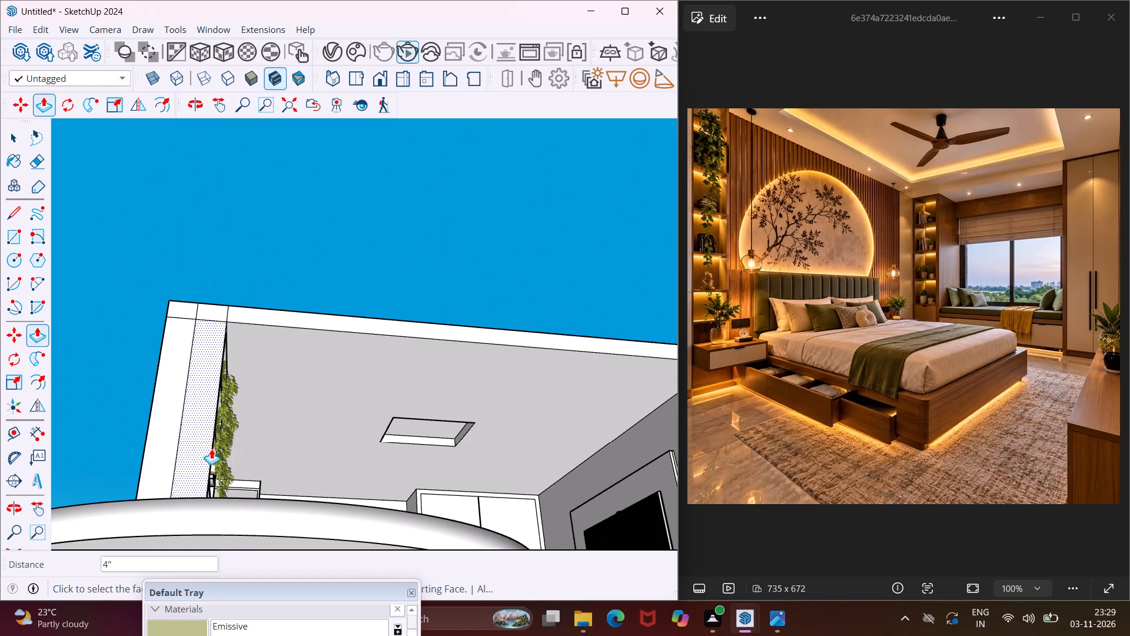
pyautogui.scroll(-5, 206, 449)
pyautogui.moveTo(321, 463); pyautogui.dragTo(314, 528, button='middle')
pyautogui.scroll(2, 368, 442)
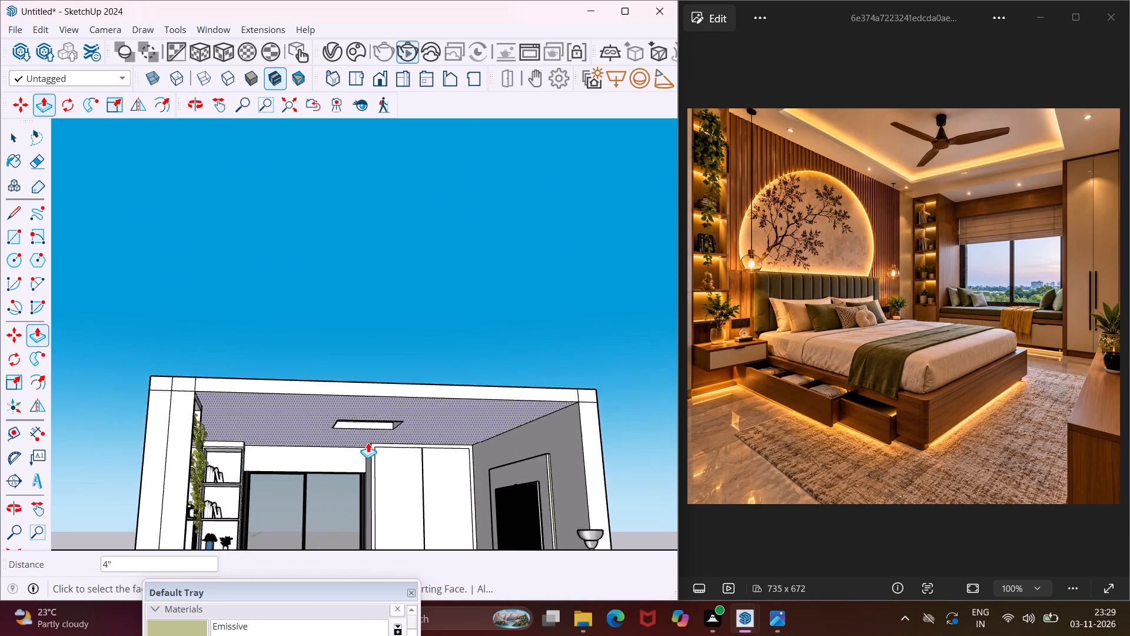
# Push/pull the window-side face of the ceiling recess outward toward the window wall to lengthen the recess.
pyautogui.scroll(9, 368, 442)
pyautogui.click(363, 405)
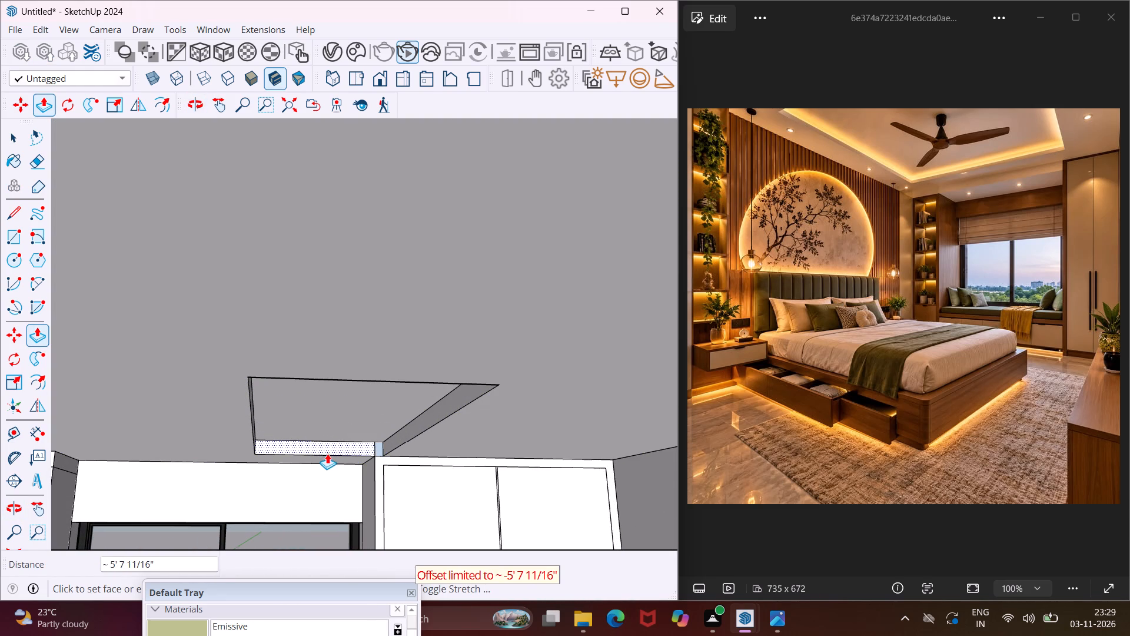
pyautogui.click(334, 446)
# Push/pull the headboard-side face of the ceiling recess about 2' 1" outward toward the slatted headboard wall.
pyautogui.scroll(1, 334, 446)
pyautogui.moveTo(334, 446); pyautogui.dragTo(293, 437, button='middle')
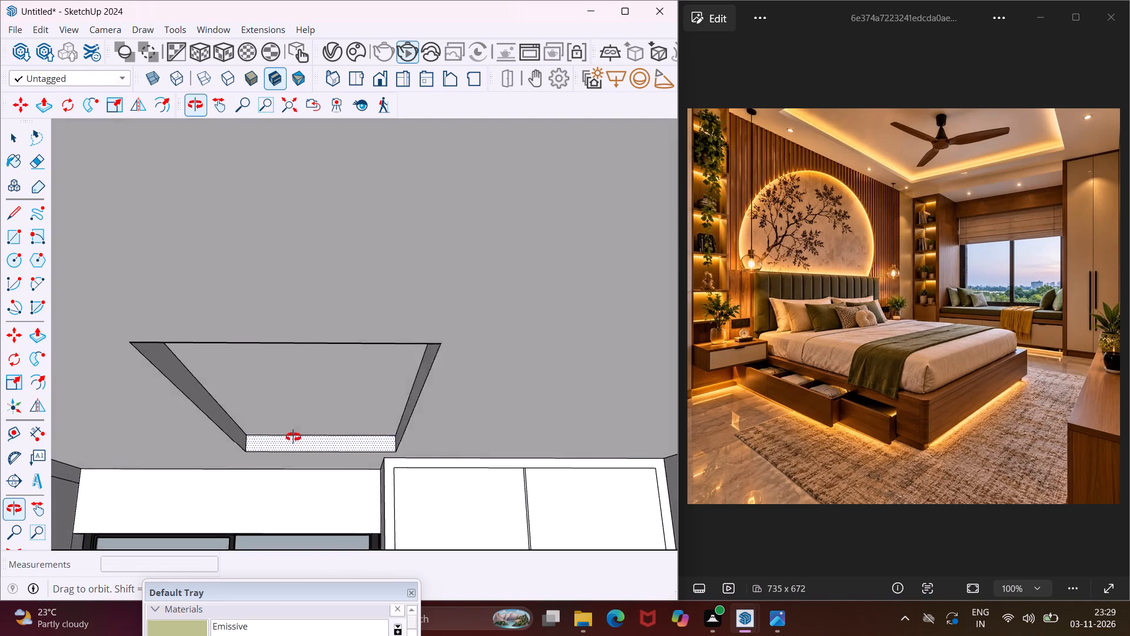
pyautogui.moveTo(293, 437); pyautogui.dragTo(256, 420, button='middle')
pyautogui.click(218, 429)
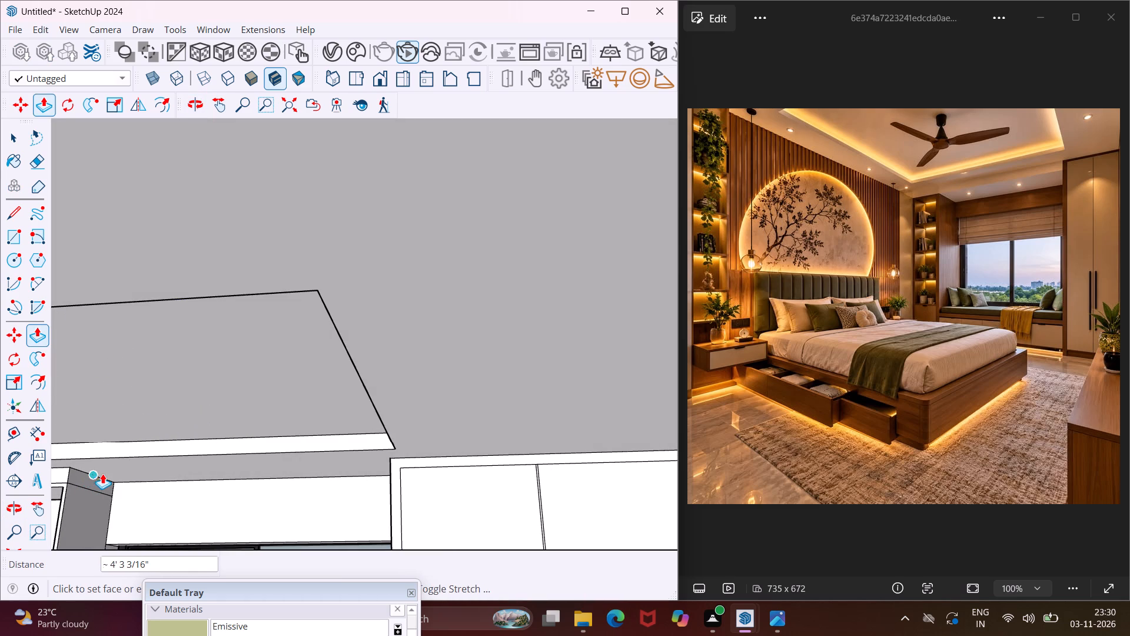
pyautogui.click(102, 473)
# Push/pull the TV-side face of the ceiling recess about 2' 9" outward toward the TV wall.
pyautogui.moveTo(144, 478); pyautogui.dragTo(338, 435, button='middle')
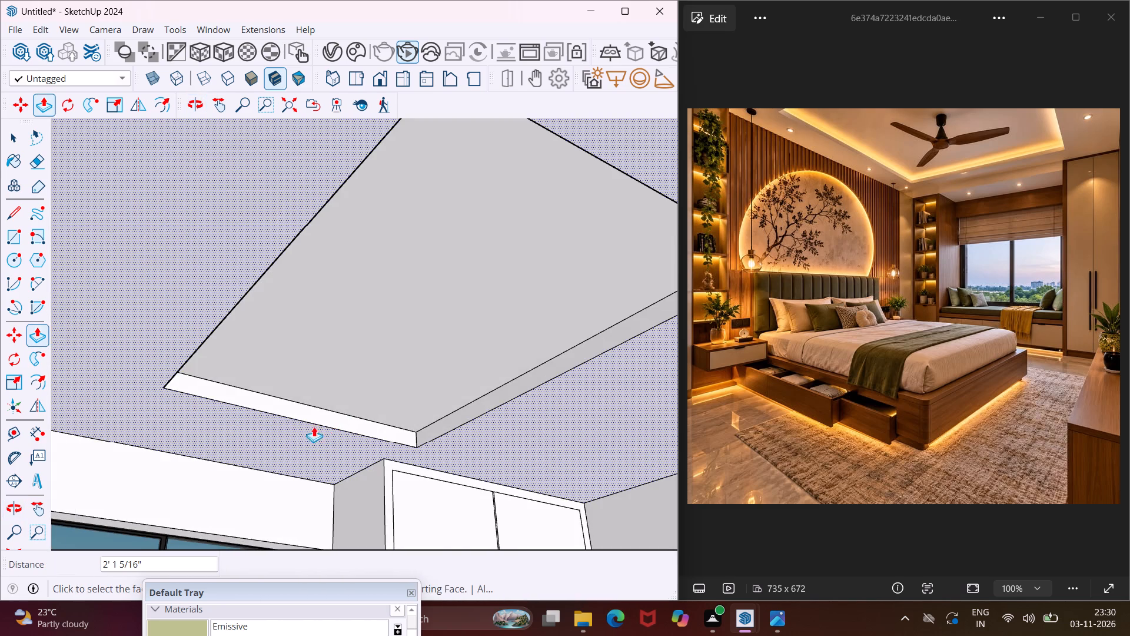
pyautogui.scroll(-9, 212, 408)
pyautogui.scroll(-4, 280, 408)
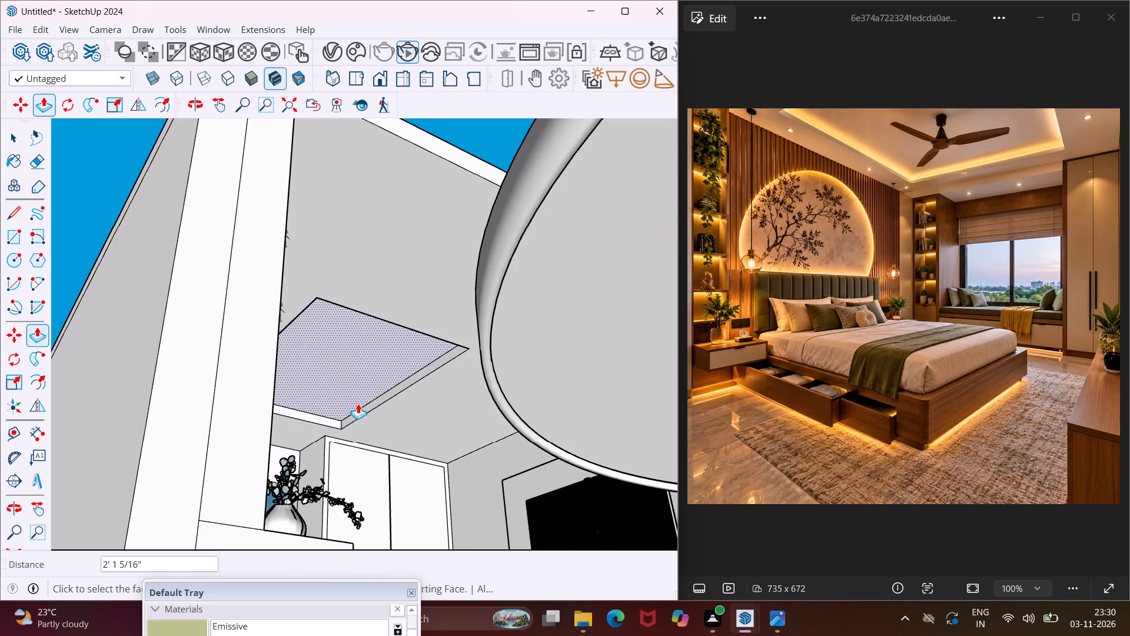
pyautogui.moveTo(401, 437); pyautogui.dragTo(420, 463, button='middle')
pyautogui.scroll(3, 438, 334)
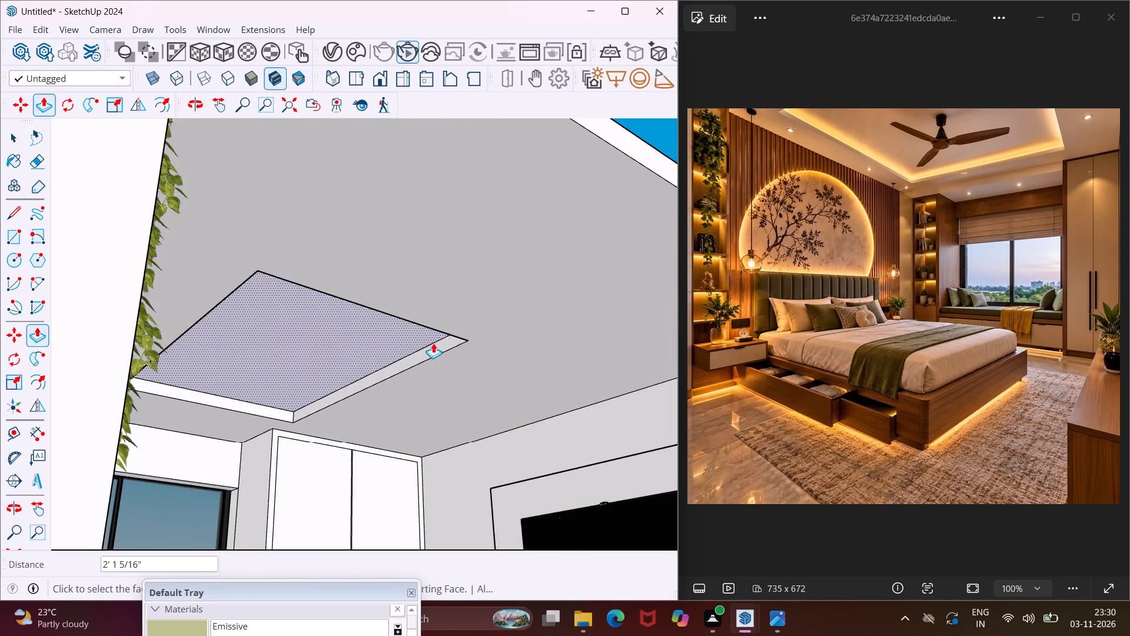
pyautogui.scroll(3, 431, 346)
pyautogui.click(433, 348)
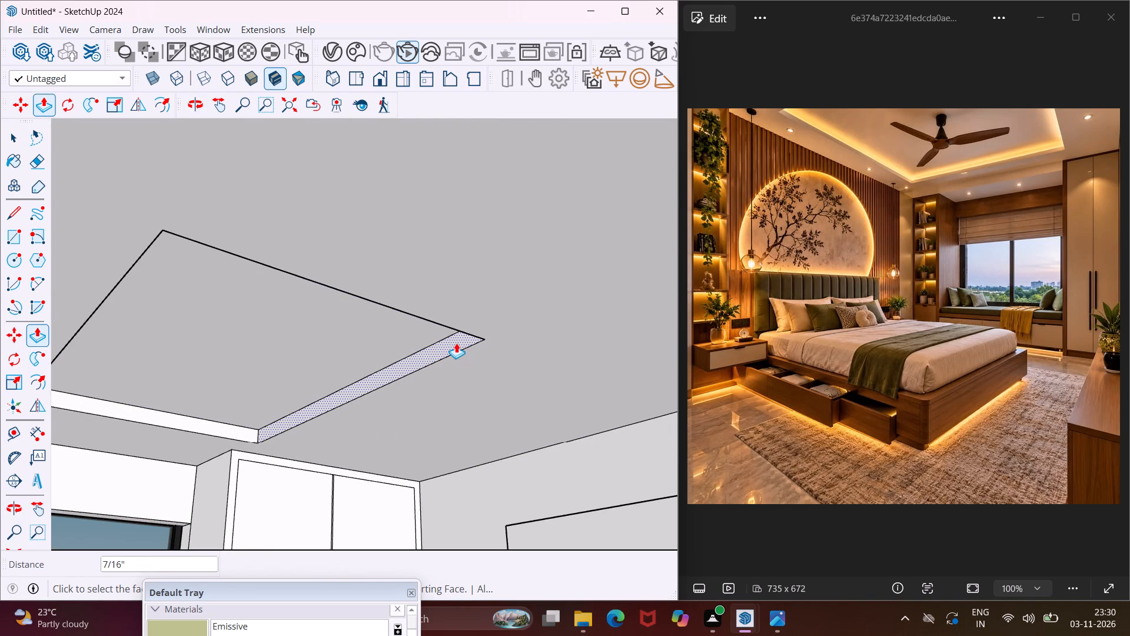
pyautogui.click(455, 342)
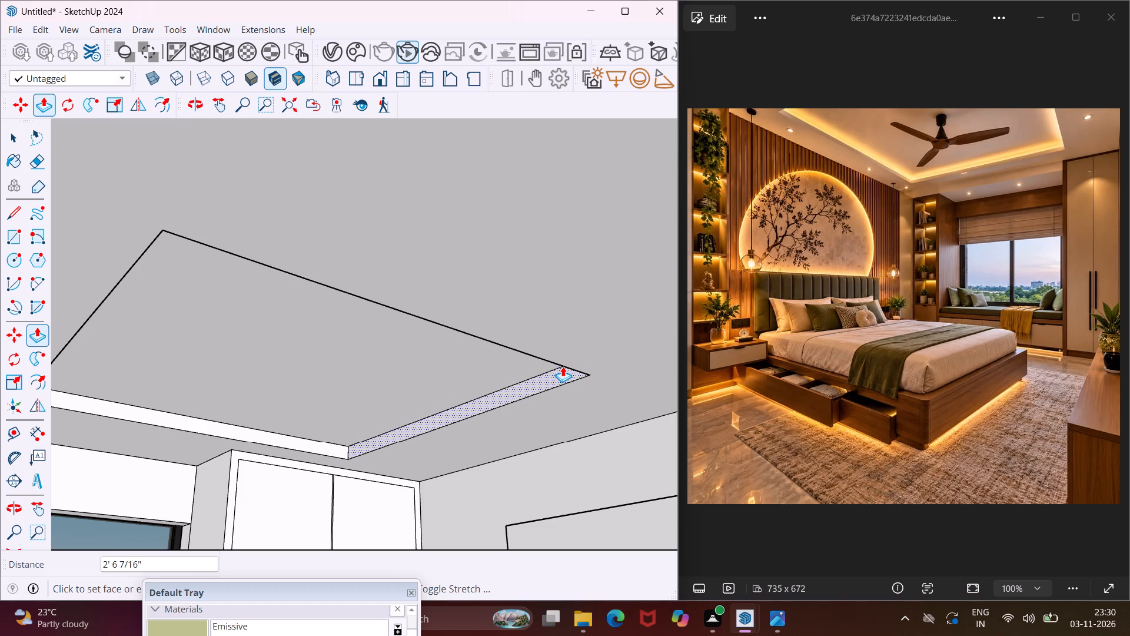
pyautogui.click(571, 366)
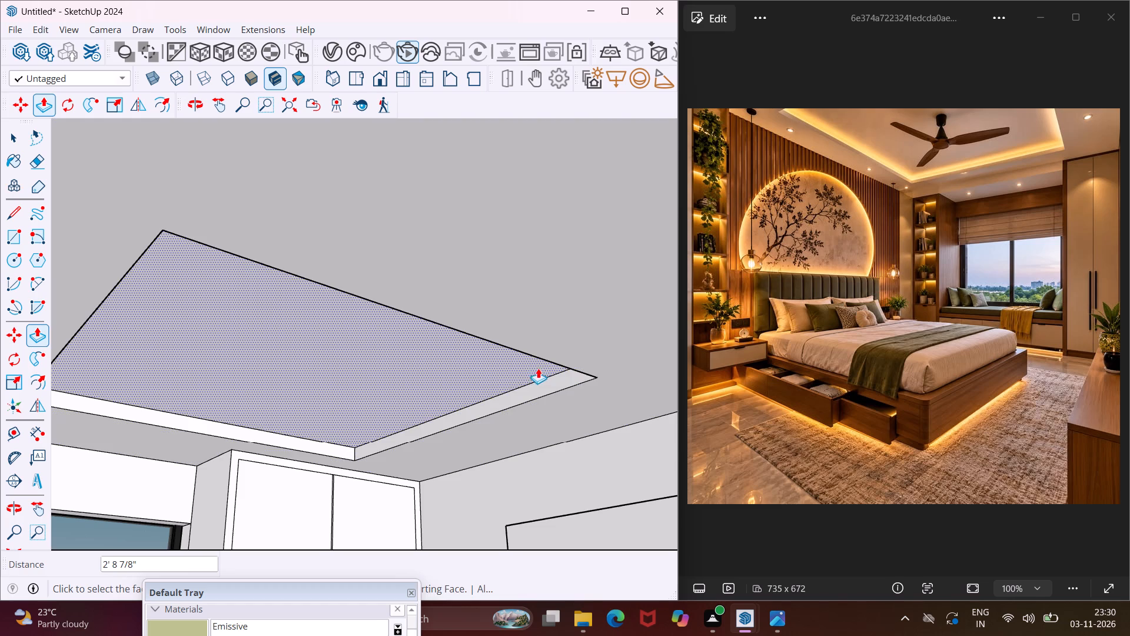
# Push/pull the headboard-side face of the ceiling recess about 2' 6" further toward the slatted wall.
pyautogui.scroll(-10, 433, 326)
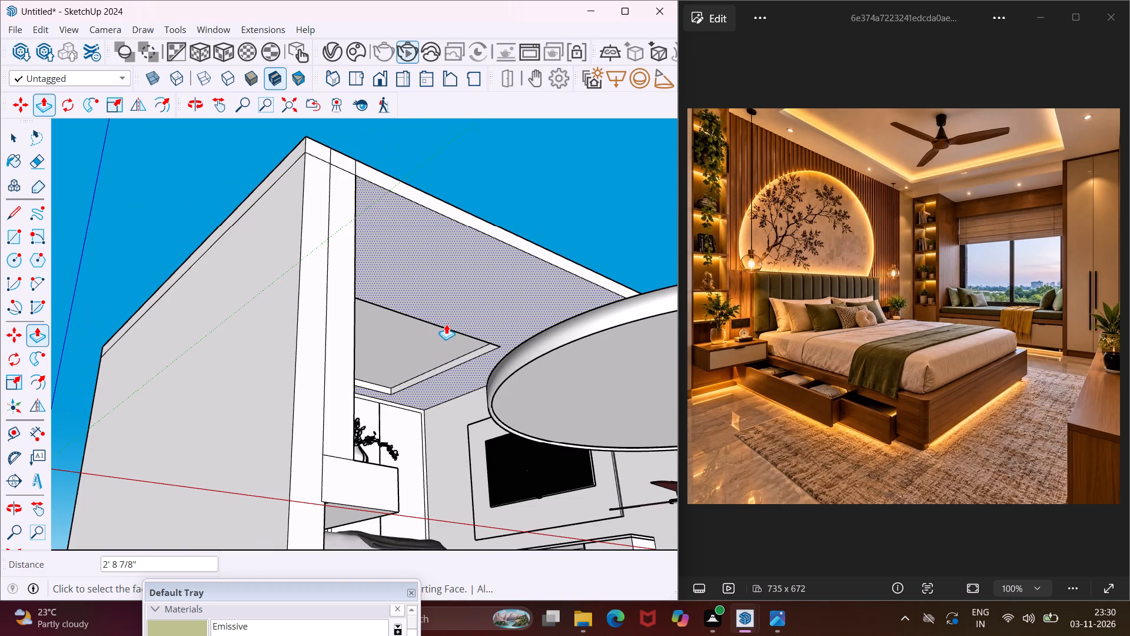
pyautogui.moveTo(473, 334); pyautogui.dragTo(199, 405, button='middle')
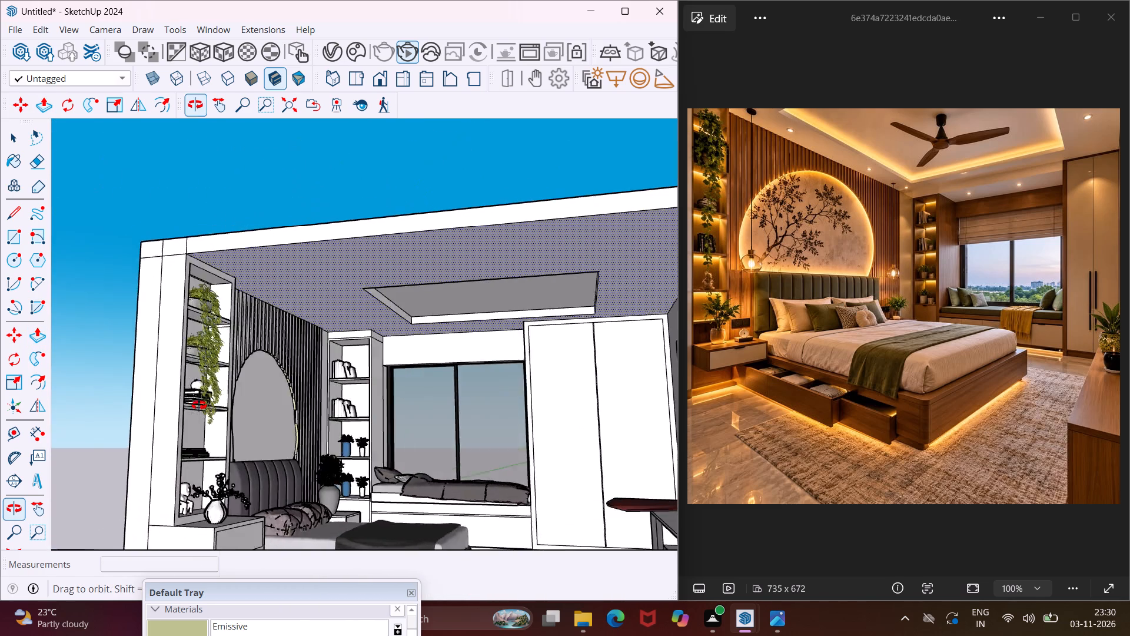
pyautogui.moveTo(199, 405); pyautogui.dragTo(61, 419, button='middle')
pyautogui.scroll(7, 377, 319)
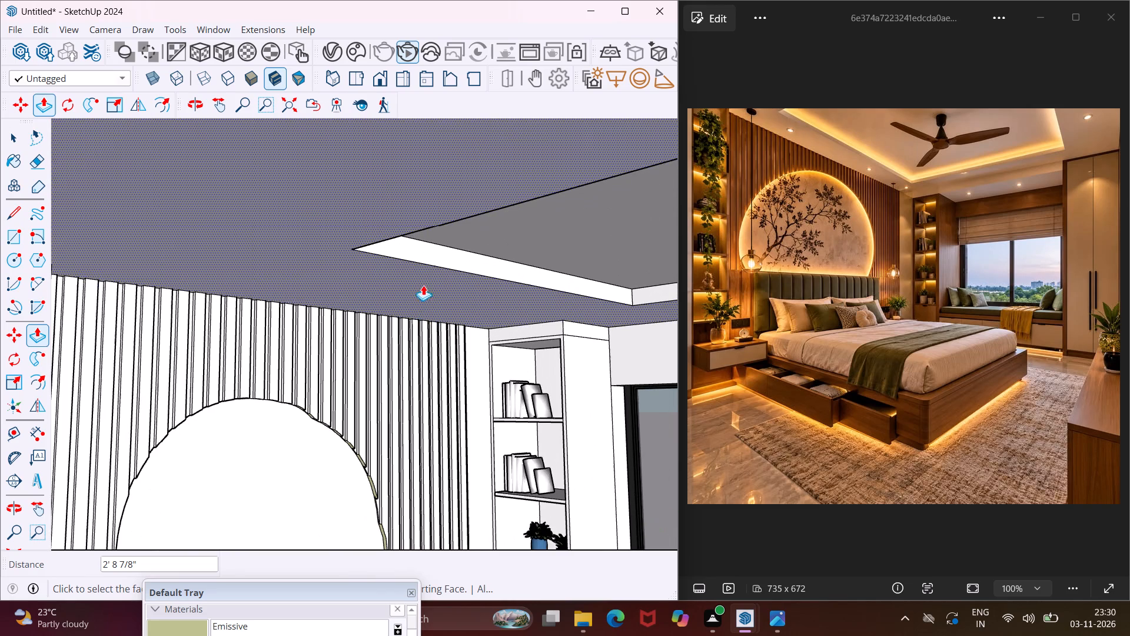
pyautogui.click(441, 264)
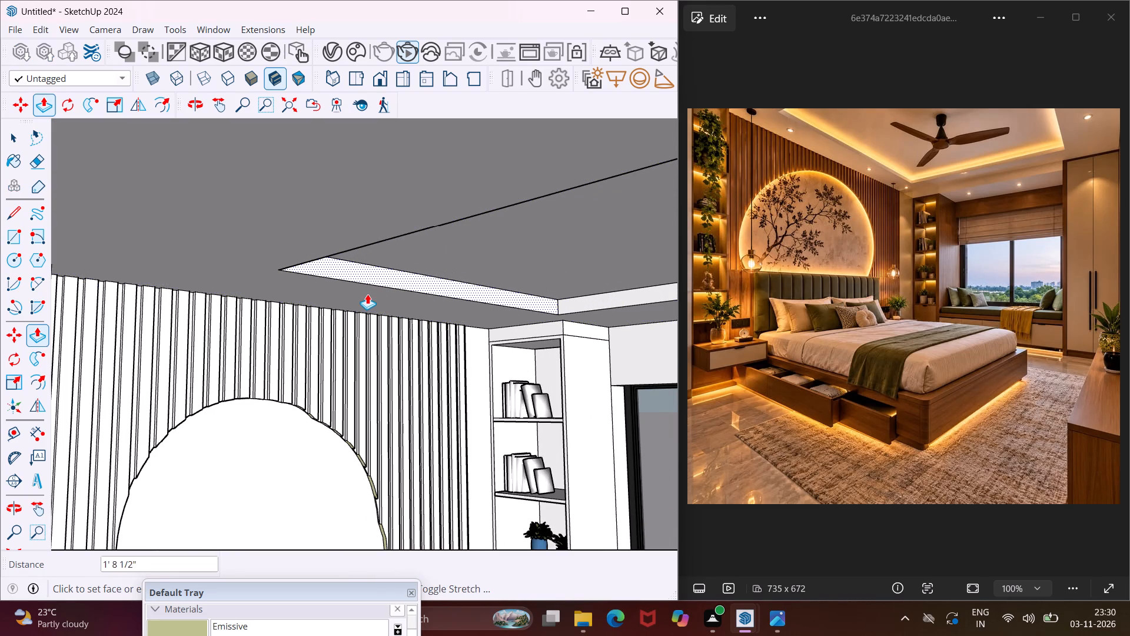
pyautogui.click(338, 301)
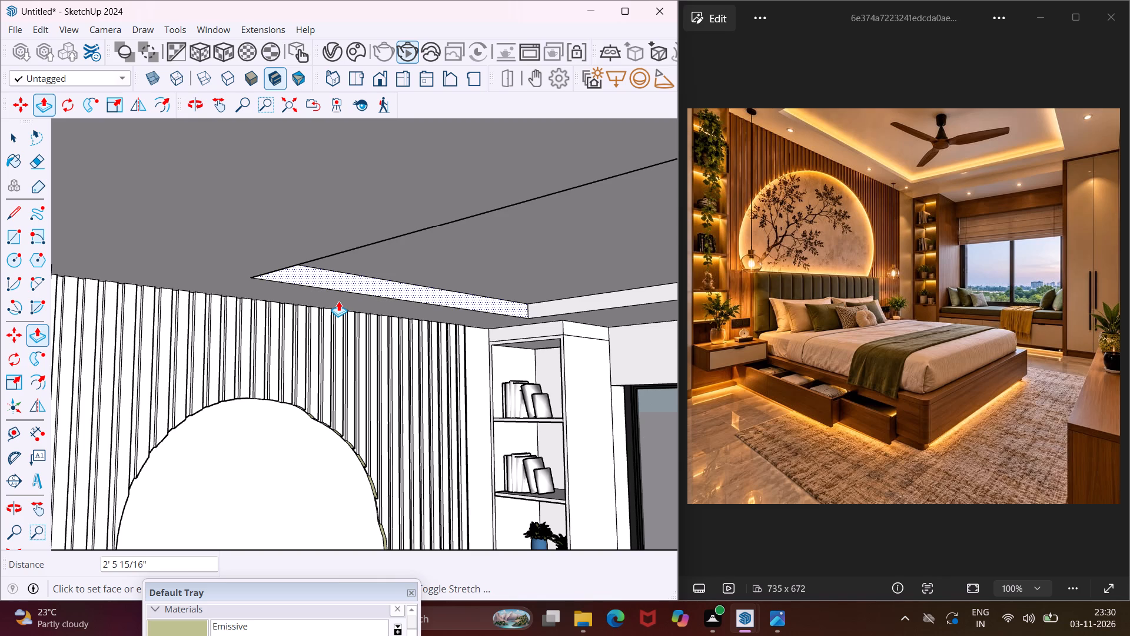
# Push/pull the recess face on the room's open side about 1' 1" outward toward the ceiling's open edge.
pyautogui.moveTo(349, 297); pyautogui.dragTo(137, 299, button='middle')
pyautogui.scroll(3, 151, 284)
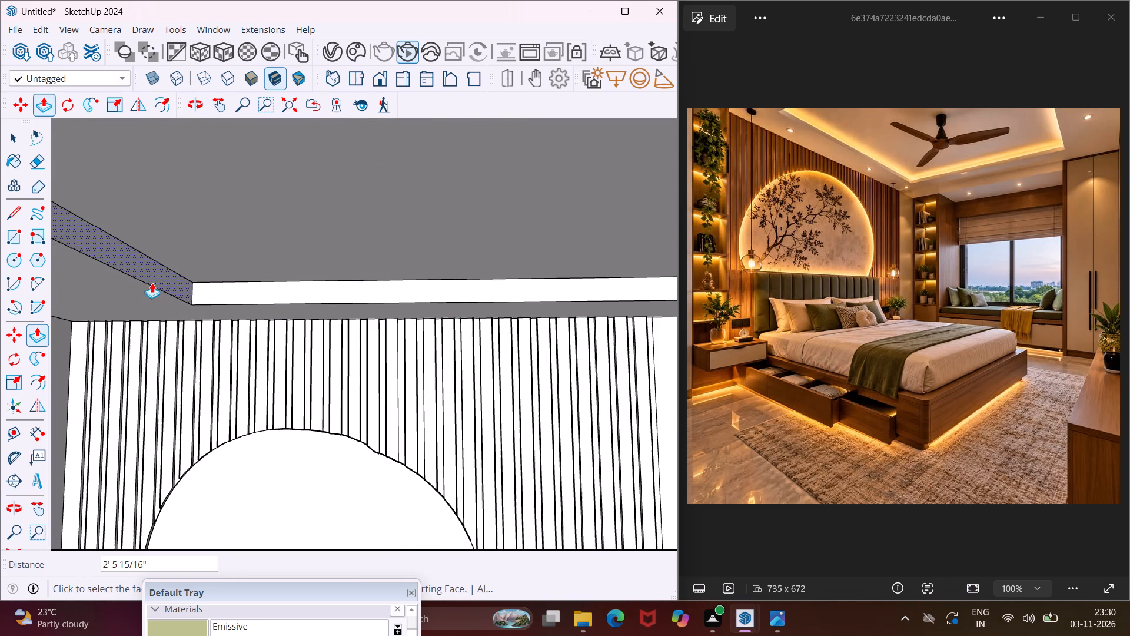
pyautogui.click(152, 283)
pyautogui.scroll(-5, 137, 283)
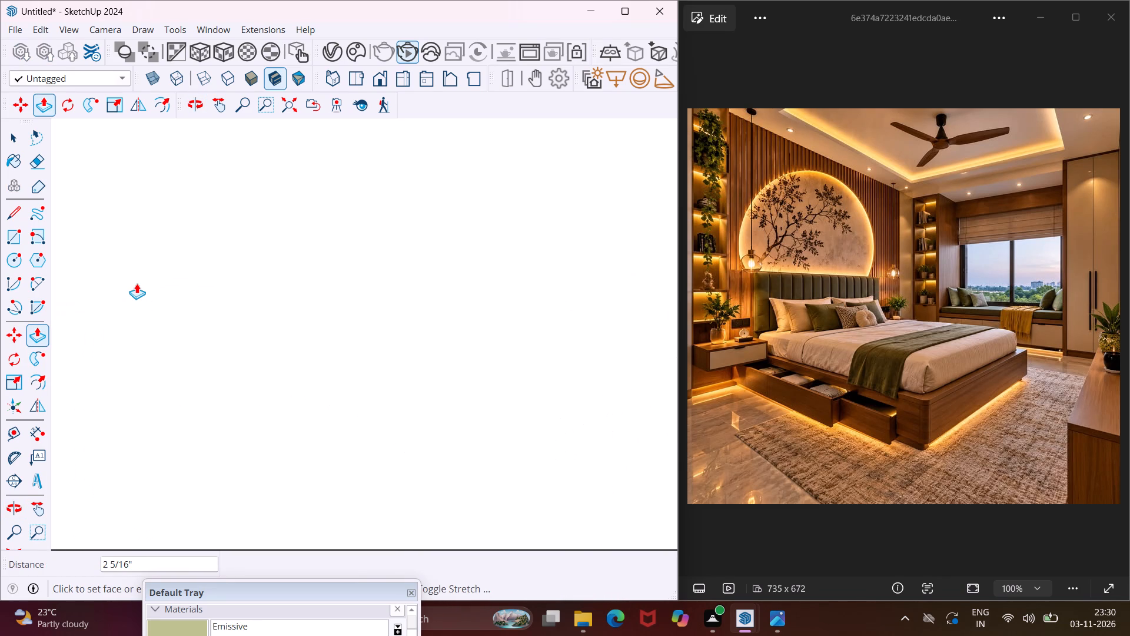
pyautogui.scroll(10, 137, 283)
pyautogui.scroll(20, 137, 283)
pyautogui.scroll(19, 137, 283)
pyautogui.scroll(20, 136, 283)
pyautogui.scroll(19, 136, 283)
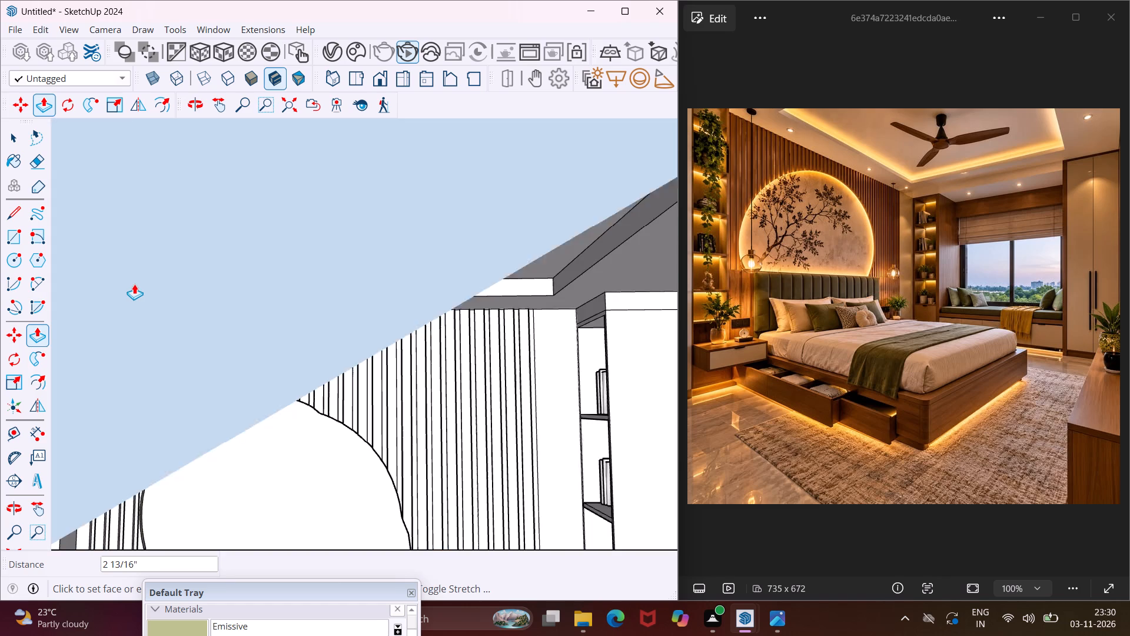
pyautogui.scroll(4, 134, 284)
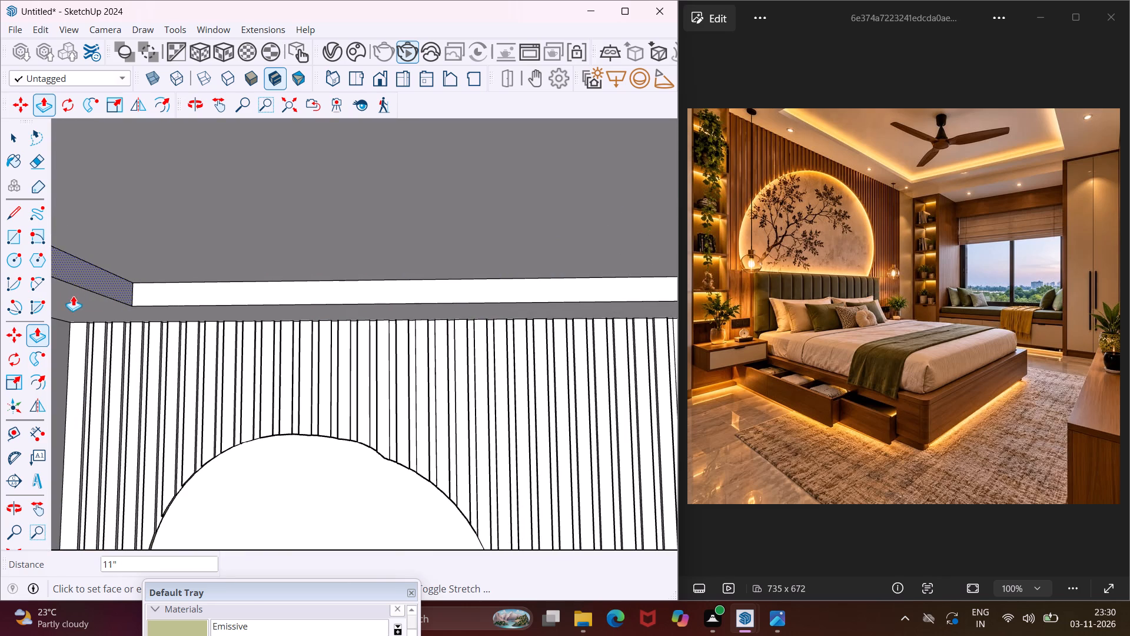
pyautogui.click(63, 296)
# Push/pull the recess face on the room's open side about 1' 9 1/2" further toward the ceiling's open edge.
pyautogui.moveTo(116, 284); pyautogui.dragTo(26, 299, button='middle')
pyautogui.click(221, 96)
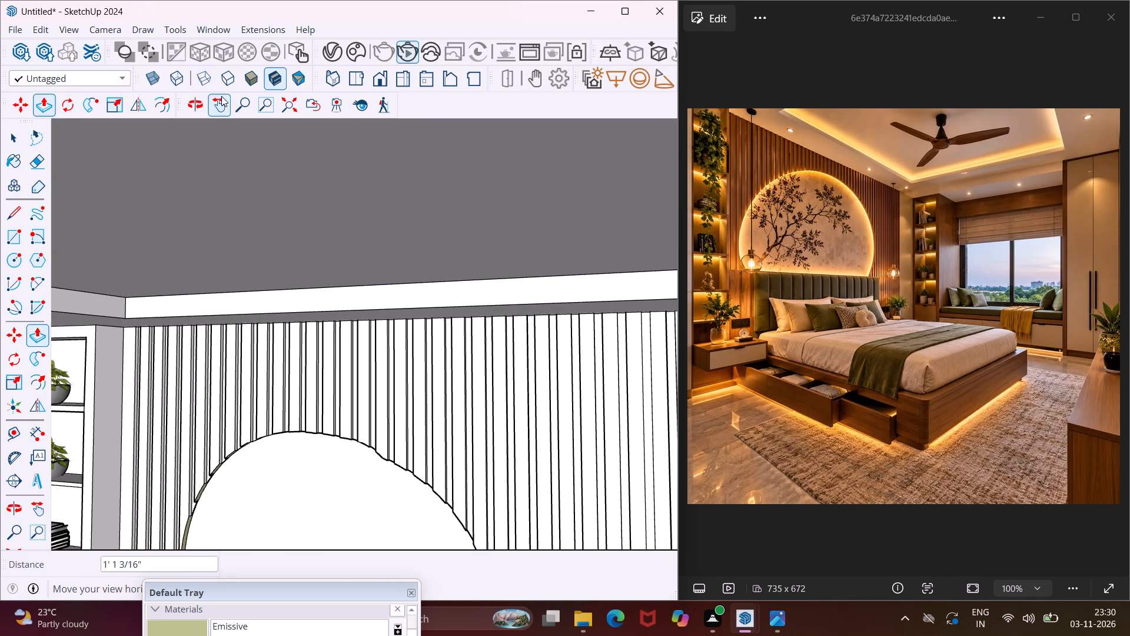
pyautogui.moveTo(191, 178); pyautogui.dragTo(543, 145)
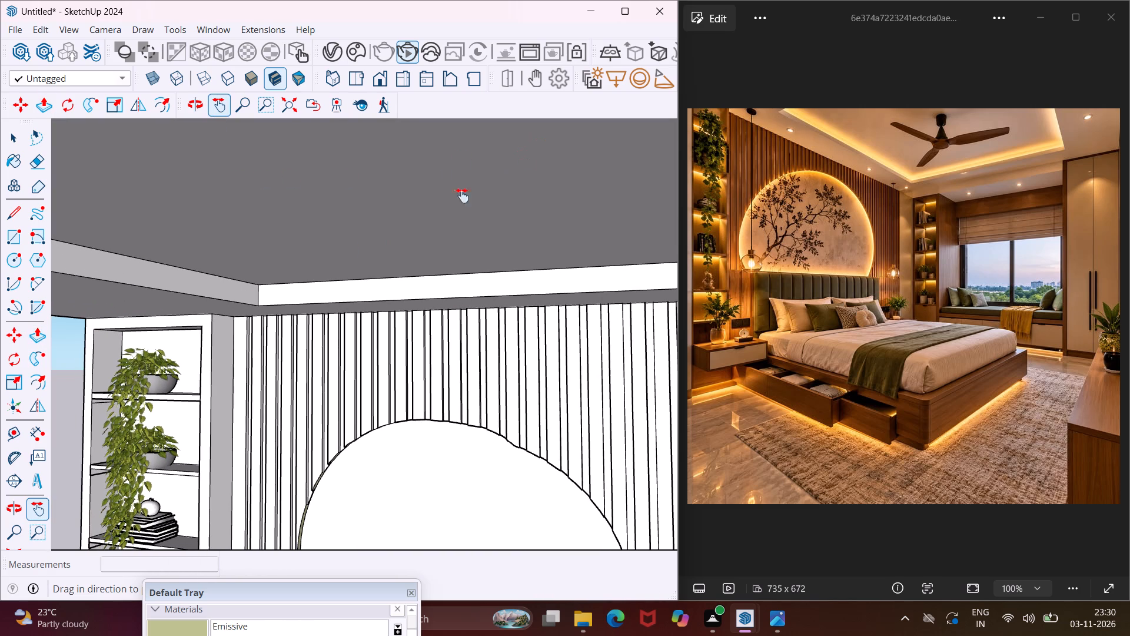
pyautogui.moveTo(314, 249); pyautogui.dragTo(496, 223)
pyautogui.moveTo(451, 228); pyautogui.dragTo(367, 228, button='middle')
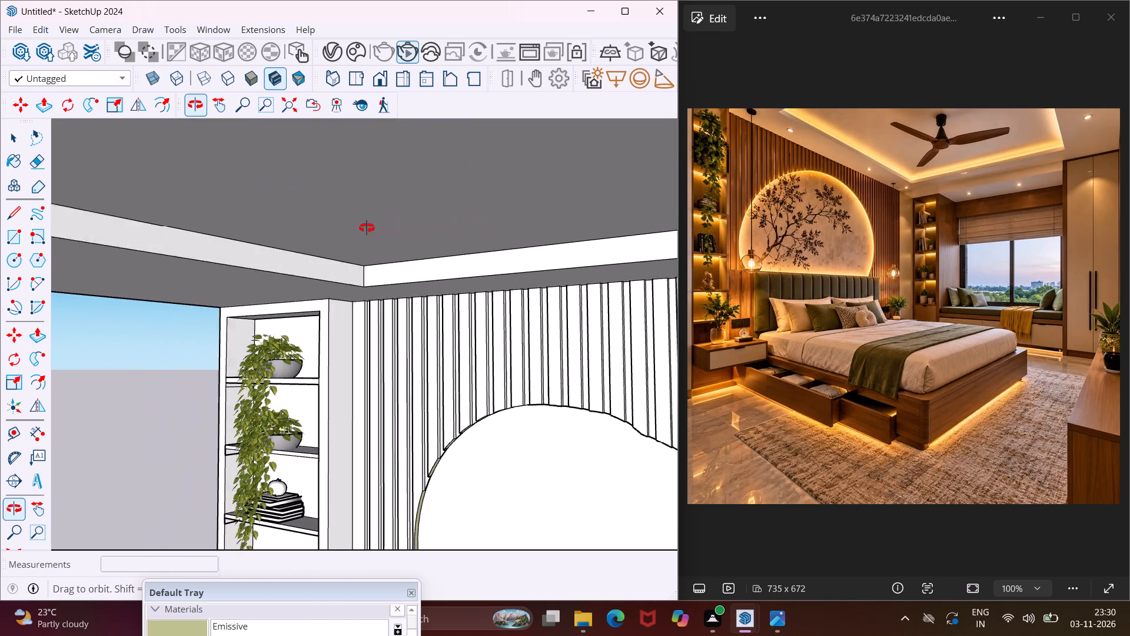
pyautogui.moveTo(367, 228); pyautogui.dragTo(332, 229, button='middle')
pyautogui.scroll(1, 270, 270)
pyautogui.press('Escape')
pyautogui.press('space')
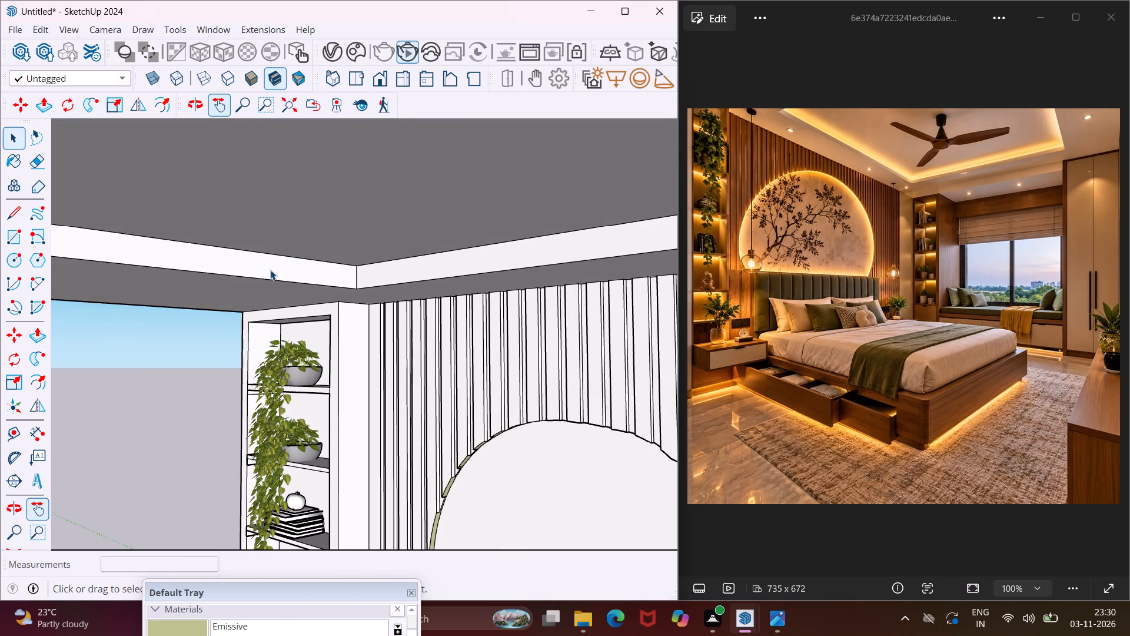
pyautogui.click(270, 270)
pyautogui.press('p')
pyautogui.click(270, 270)
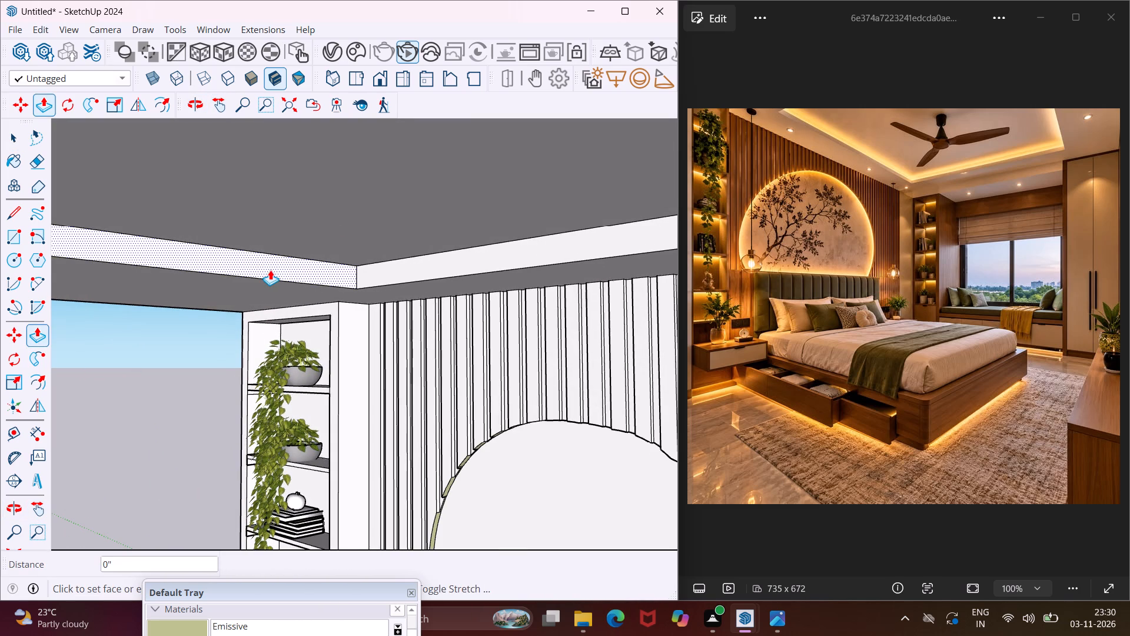
pyautogui.click(201, 294)
# Push/pull the window-side face of the ceiling recess 10 3/4" back, away from the window wall.
pyautogui.moveTo(201, 294); pyautogui.dragTo(361, 261, button='middle')
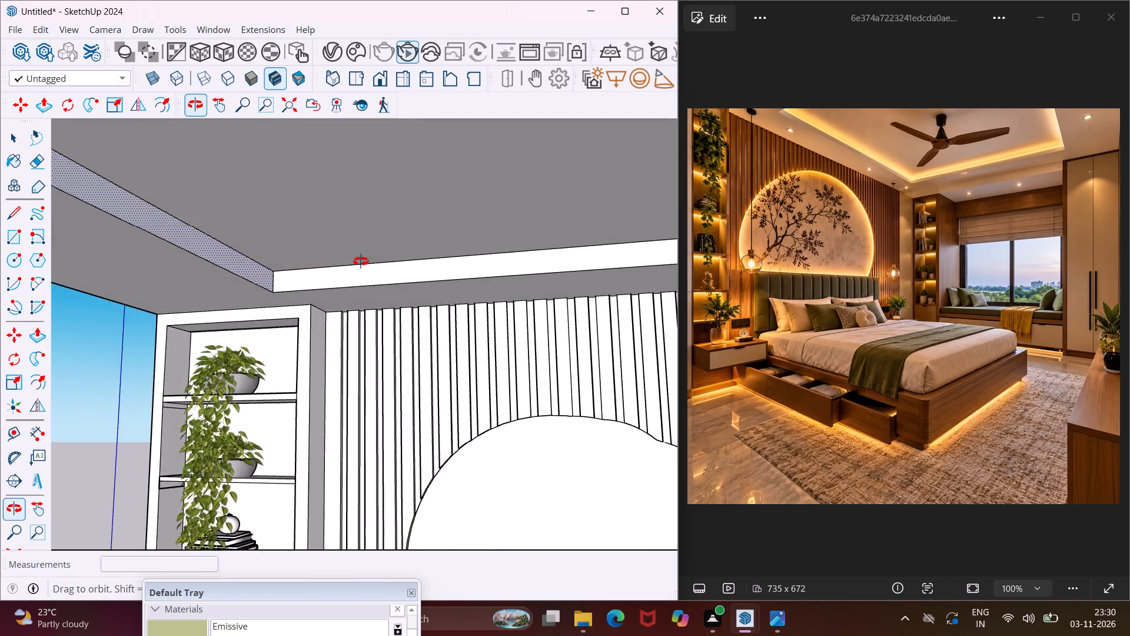
pyautogui.moveTo(361, 261); pyautogui.dragTo(693, 217, button='middle')
pyautogui.scroll(-5, 402, 284)
pyautogui.moveTo(405, 287); pyautogui.dragTo(420, 288, button='middle')
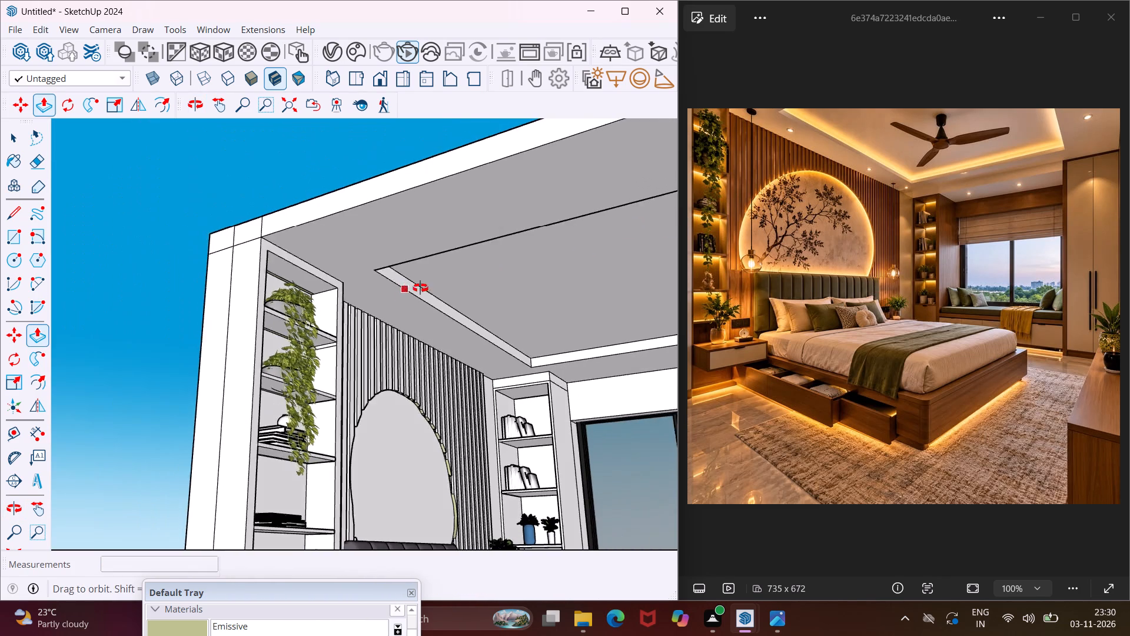
pyautogui.moveTo(420, 288); pyautogui.dragTo(571, 288, button='middle')
pyautogui.scroll(-7, 450, 295)
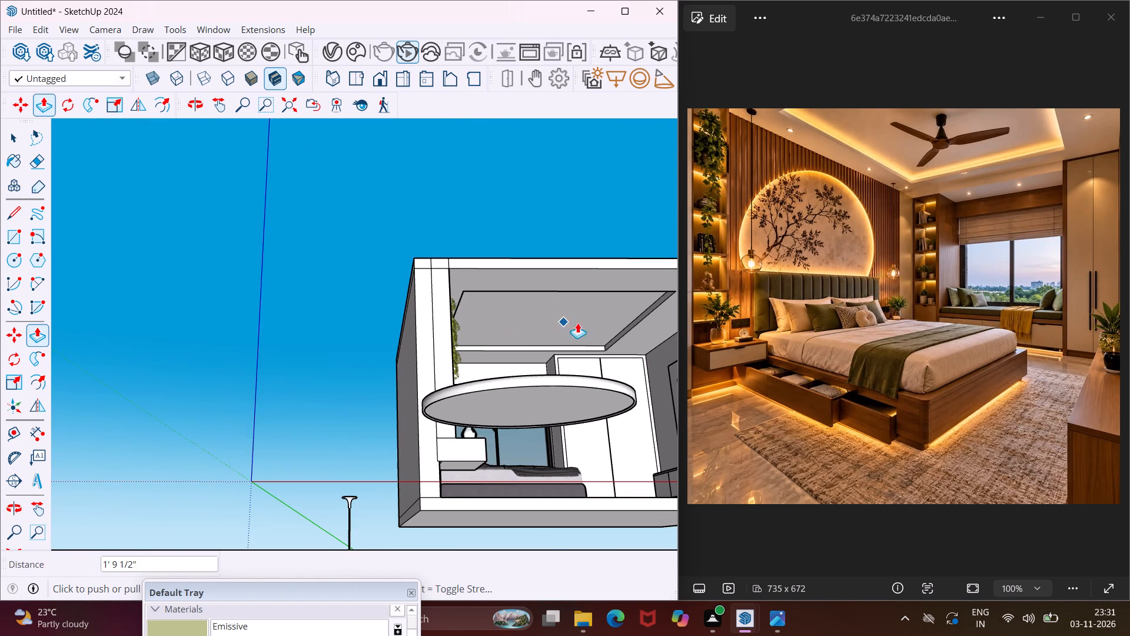
pyautogui.scroll(3, 639, 317)
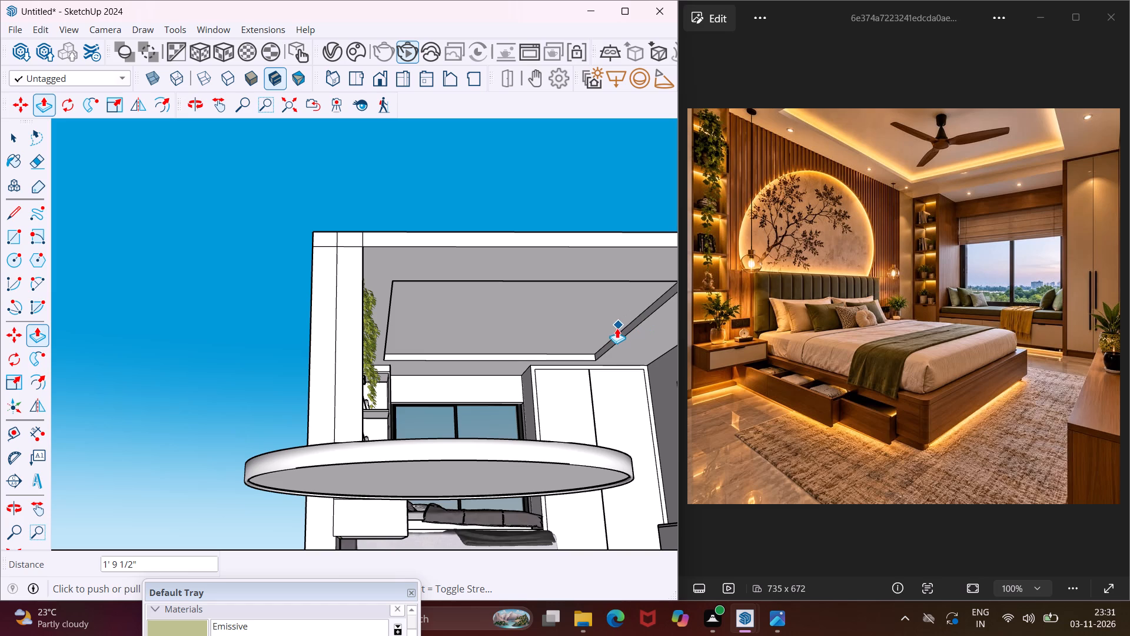
pyautogui.press('Escape')
pyautogui.scroll(10, 601, 346)
pyautogui.click(588, 361)
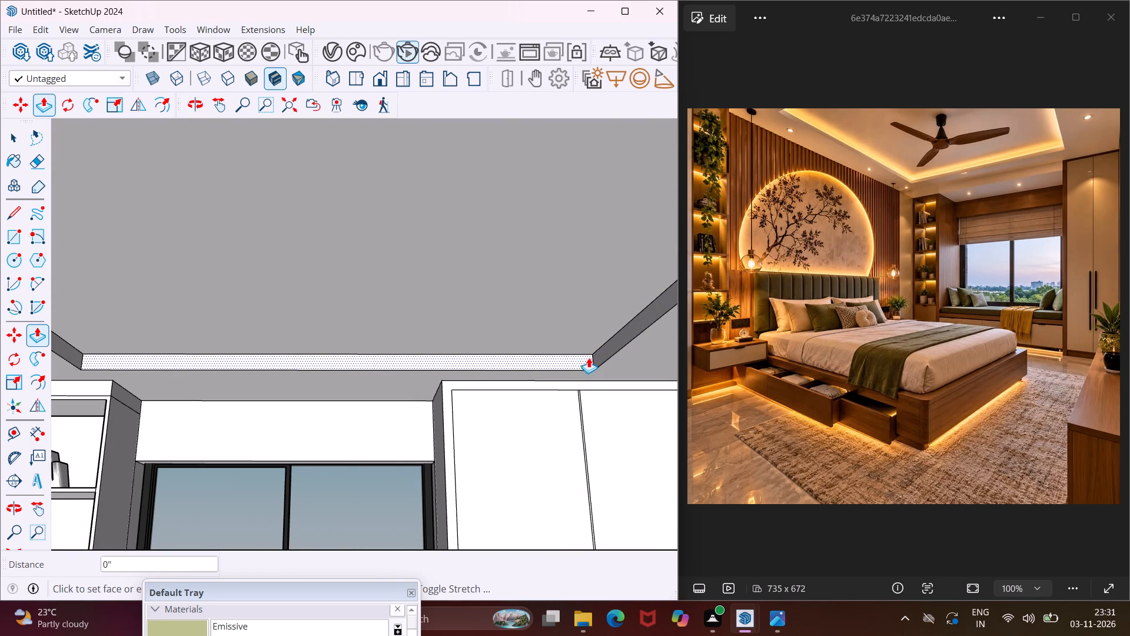
pyautogui.click(599, 344)
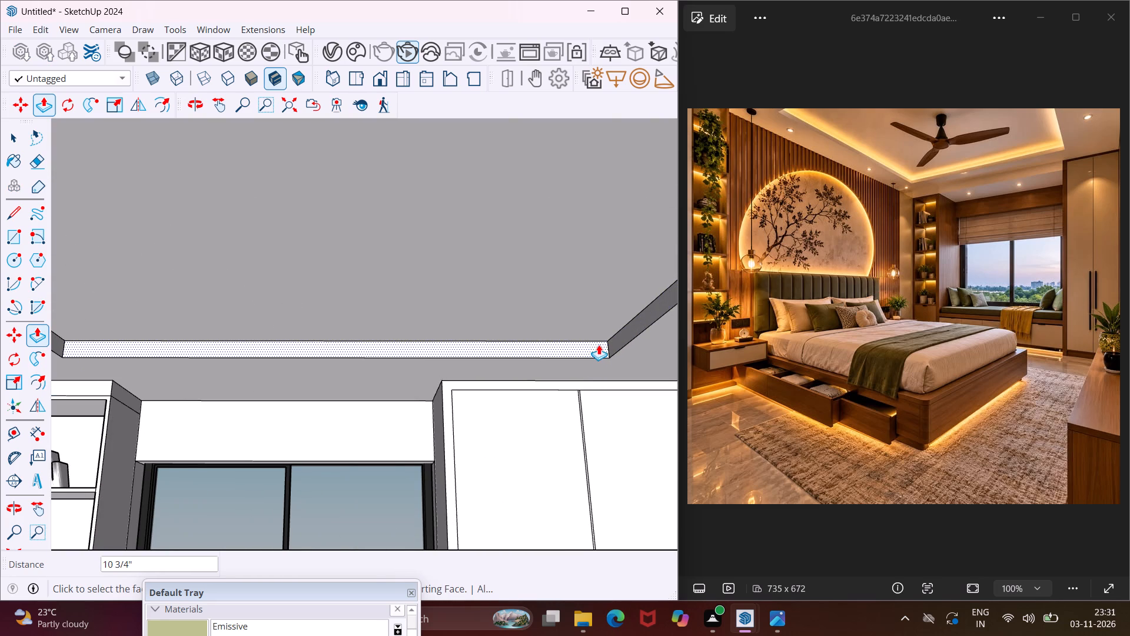
# Push/pull the TV-side face of the ceiling recess about 8 13/16" further toward the TV wall.
pyautogui.scroll(-5, 412, 354)
pyautogui.moveTo(514, 359); pyautogui.dragTo(597, 381, button='middle')
pyautogui.scroll(3, 600, 329)
pyautogui.click(601, 302)
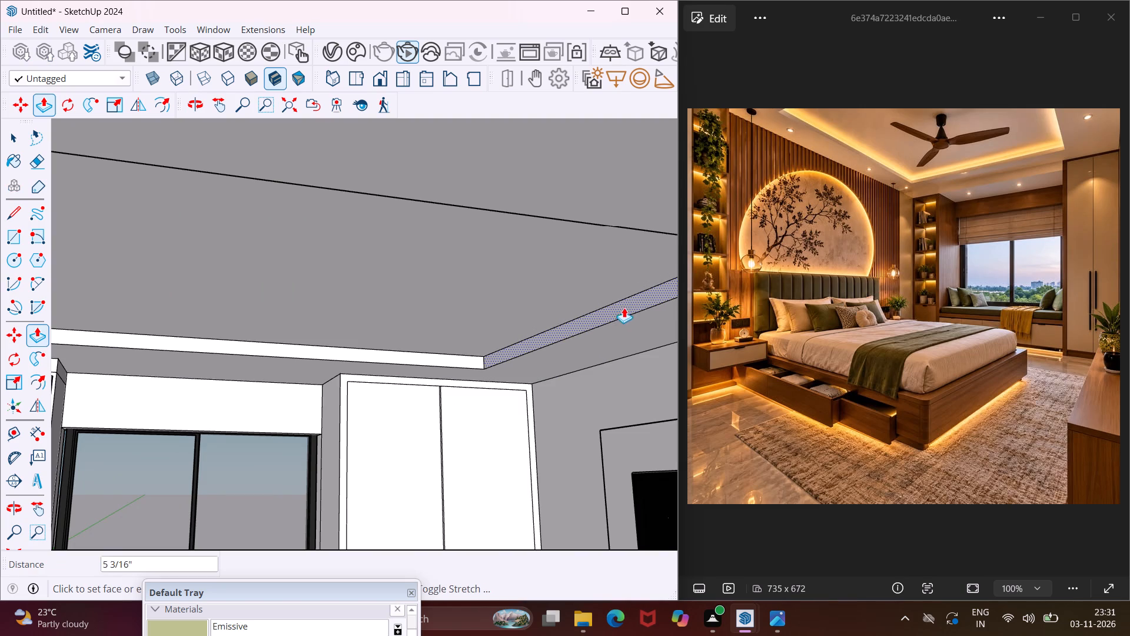
pyautogui.click(634, 311)
pyautogui.scroll(-5, 430, 303)
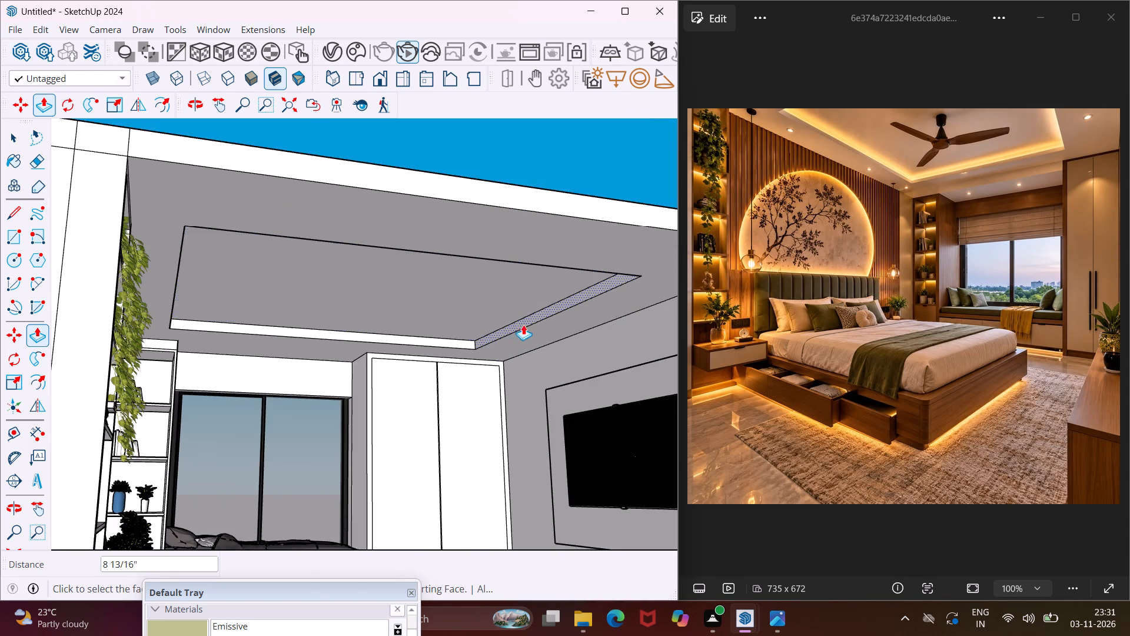
pyautogui.moveTo(565, 316); pyautogui.dragTo(398, 307, button='middle')
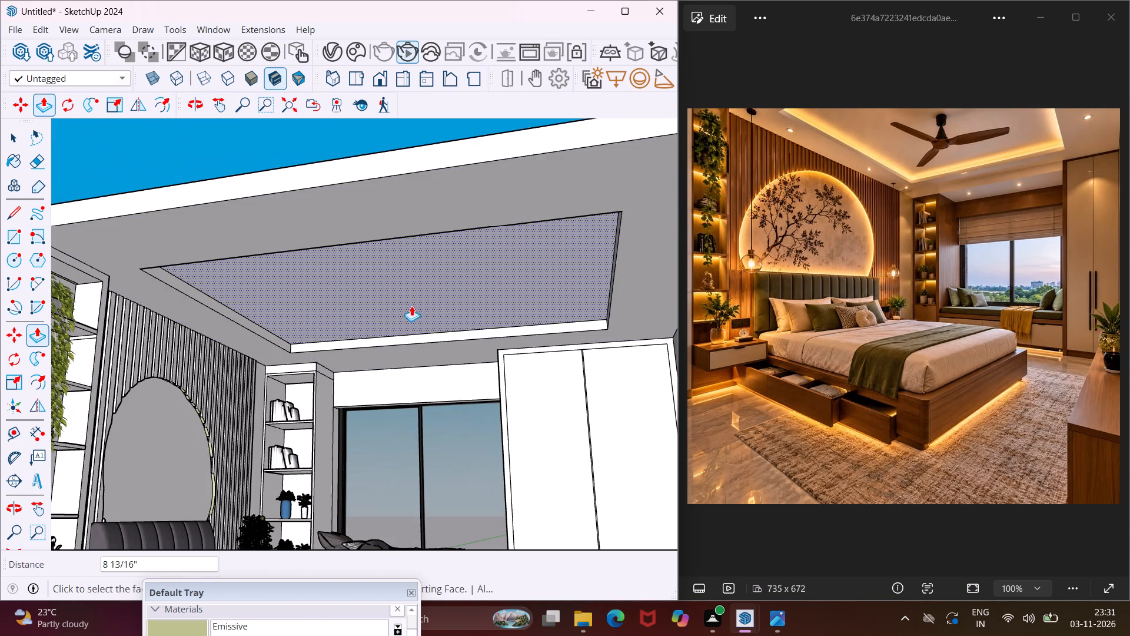
pyautogui.press('Escape')
pyautogui.press('space')
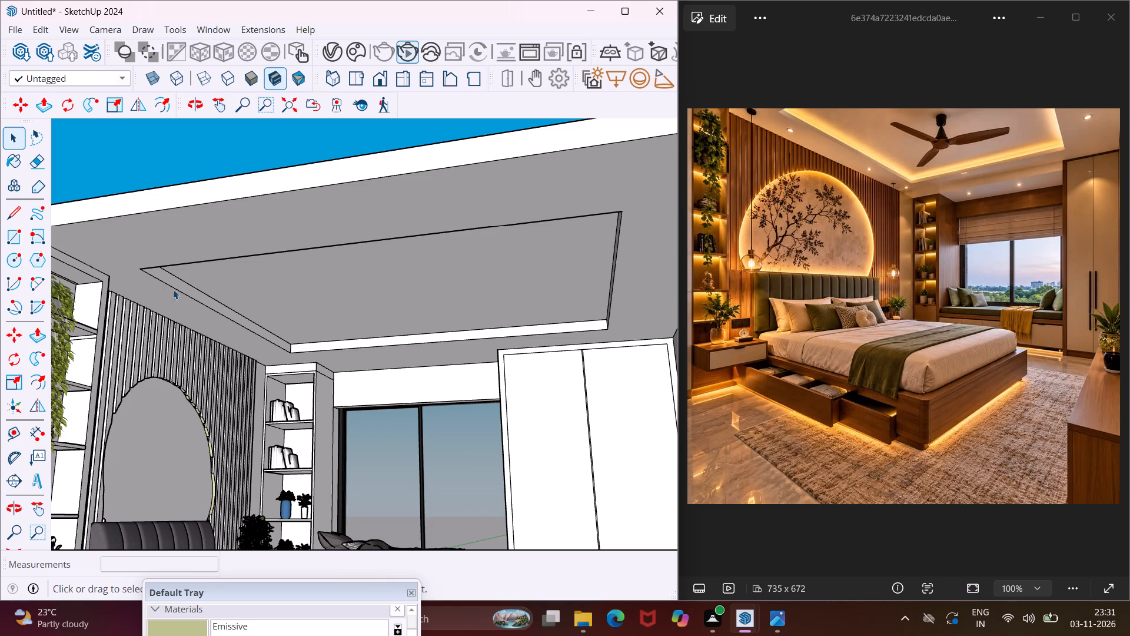
# Push/pull the ceiling's underside face around the recess 3" downward, keeping the original edge line on the recess sides.
pyautogui.click(149, 250)
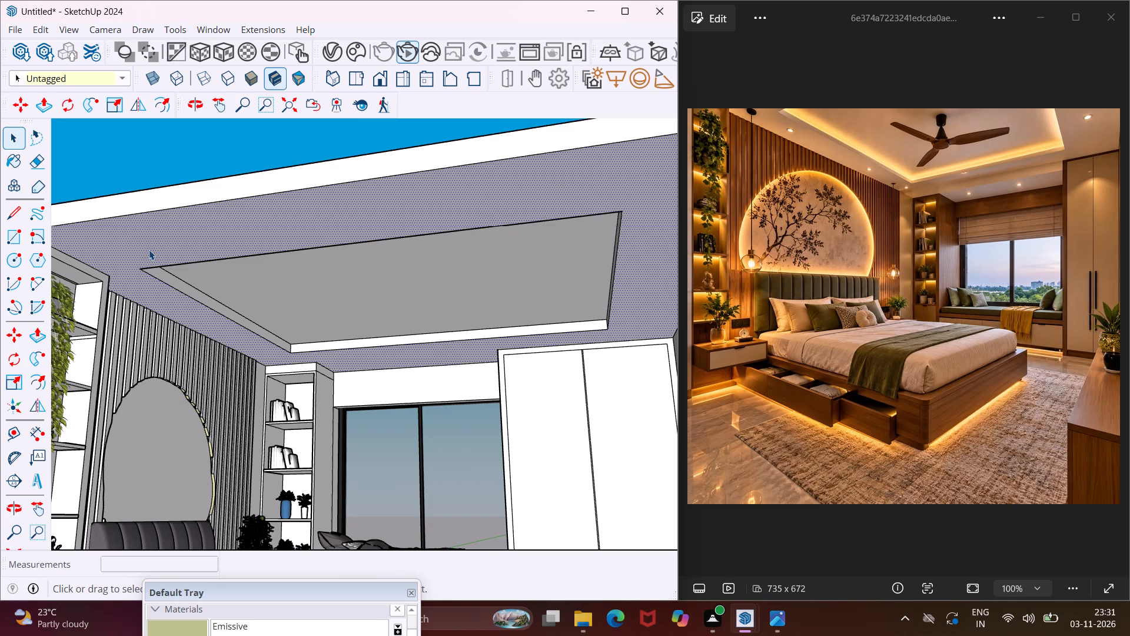
pyautogui.press('p')
pyautogui.click(149, 250)
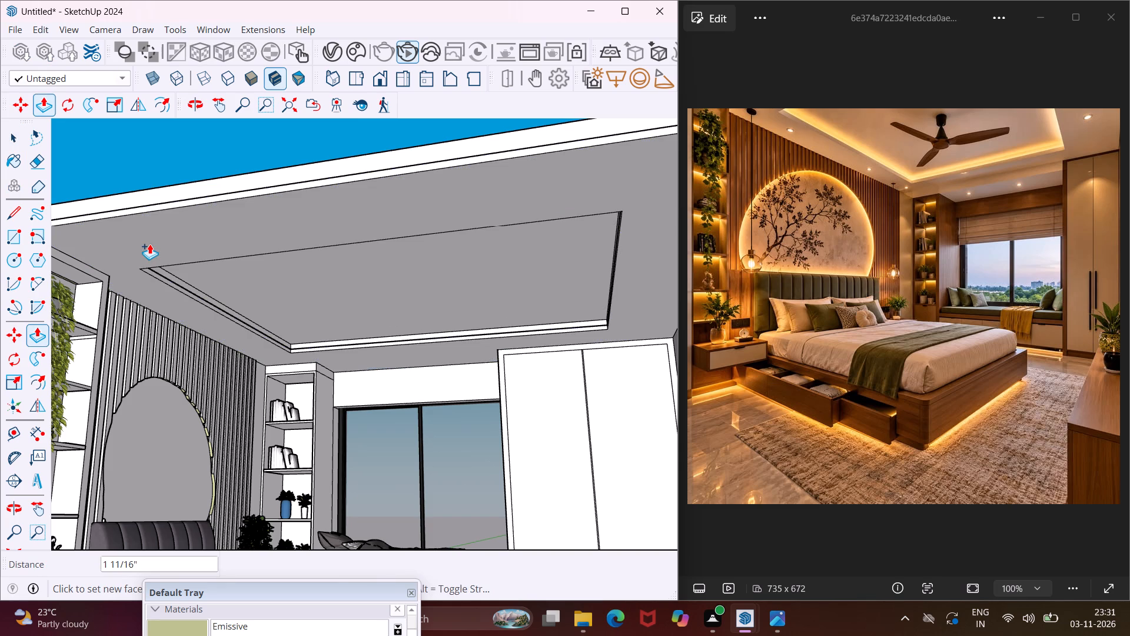
pyautogui.press('3')
pyautogui.hotkey('shift', '"')
pyautogui.press('Return')
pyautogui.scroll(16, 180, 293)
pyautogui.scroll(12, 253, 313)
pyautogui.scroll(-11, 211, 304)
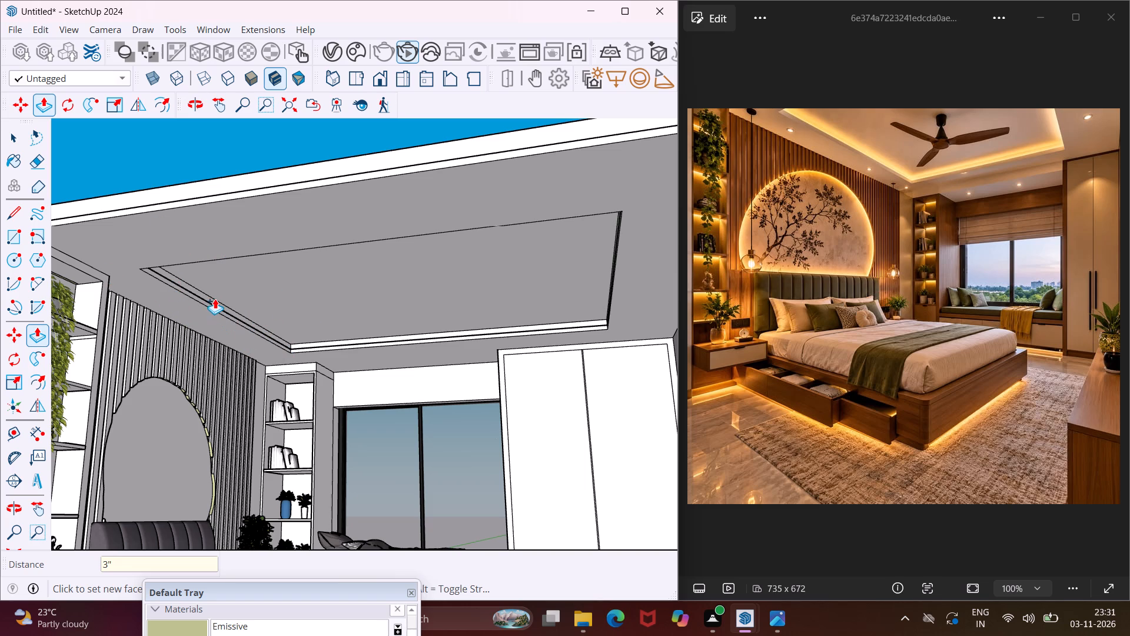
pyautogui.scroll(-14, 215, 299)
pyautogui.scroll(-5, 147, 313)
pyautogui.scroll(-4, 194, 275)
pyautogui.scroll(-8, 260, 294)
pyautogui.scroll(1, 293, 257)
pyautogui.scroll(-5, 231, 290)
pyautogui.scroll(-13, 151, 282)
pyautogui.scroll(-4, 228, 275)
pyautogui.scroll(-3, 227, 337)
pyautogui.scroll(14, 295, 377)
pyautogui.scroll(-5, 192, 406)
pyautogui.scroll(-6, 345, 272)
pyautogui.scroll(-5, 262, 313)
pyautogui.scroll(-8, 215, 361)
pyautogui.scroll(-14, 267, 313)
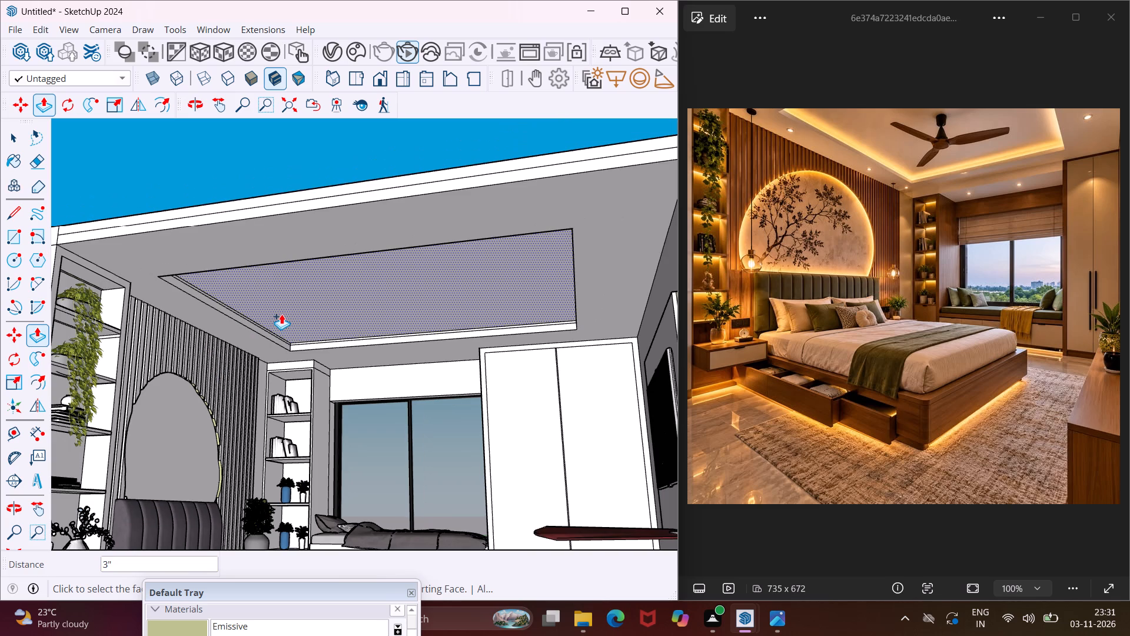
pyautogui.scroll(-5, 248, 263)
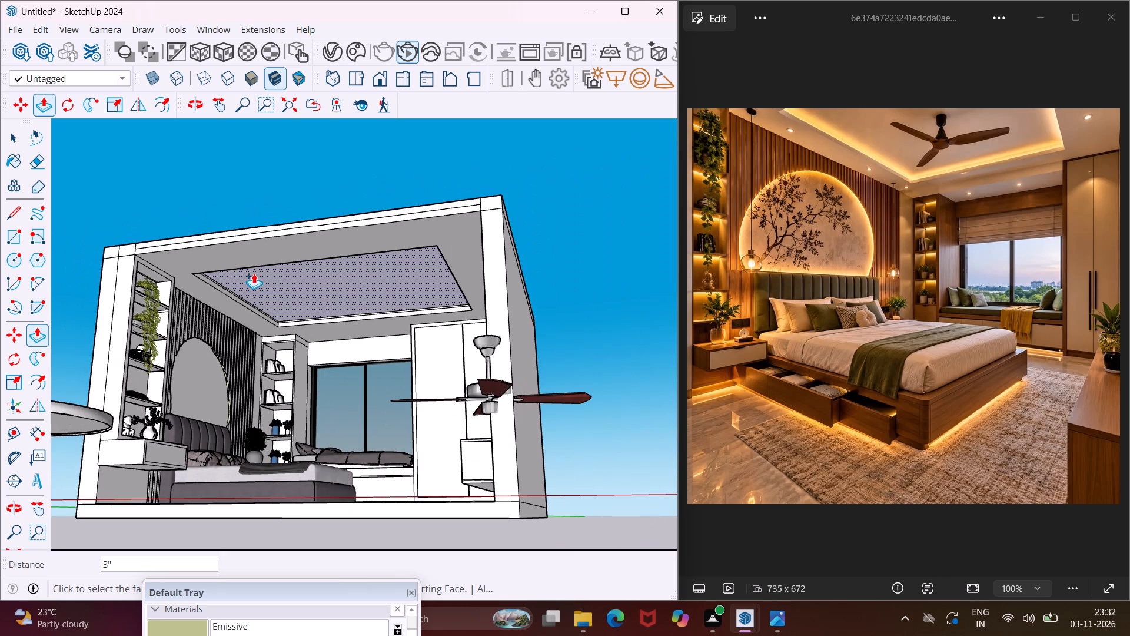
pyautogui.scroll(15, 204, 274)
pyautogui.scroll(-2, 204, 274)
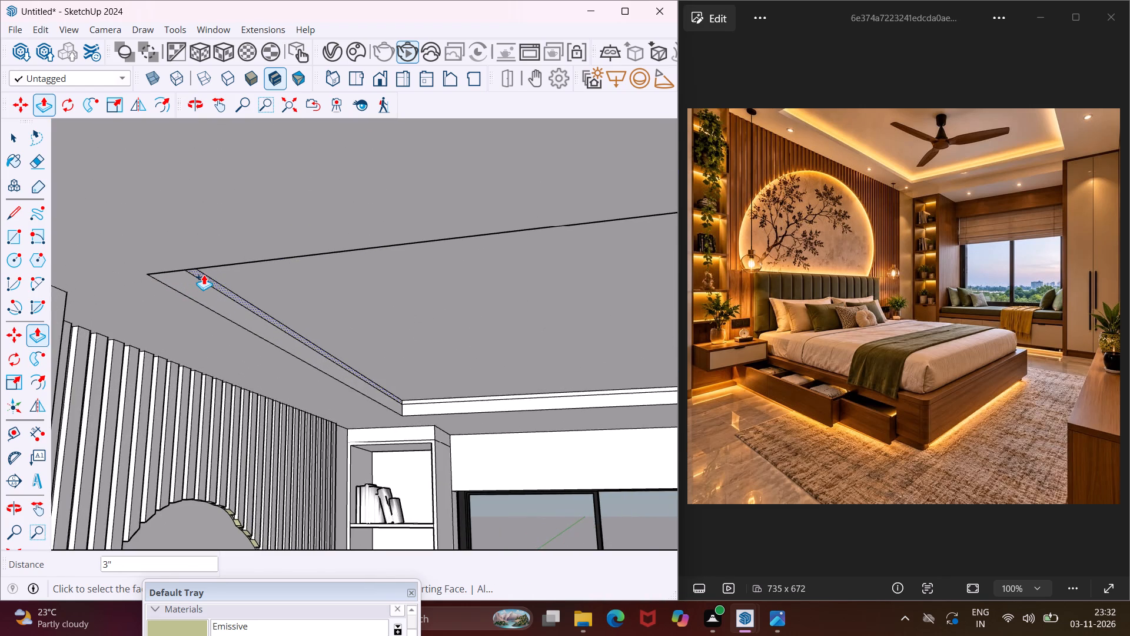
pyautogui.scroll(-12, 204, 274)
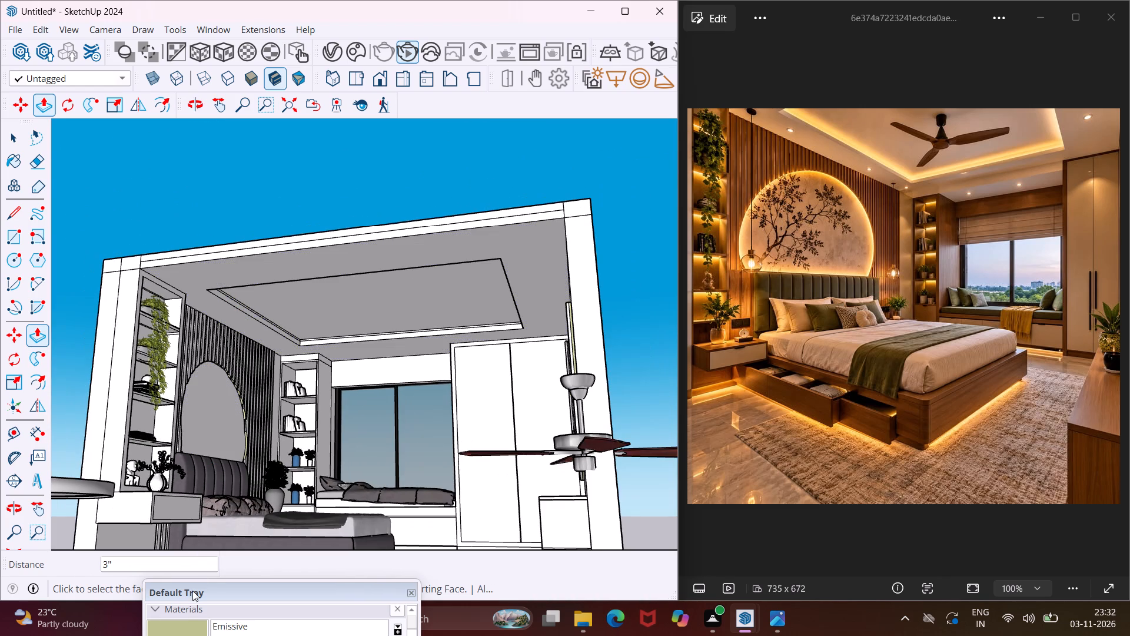
# Paint the narrow upper bands of the ceiling recess on the headboard-wall and window sides with the Emissive material.
pyautogui.click(182, 629)
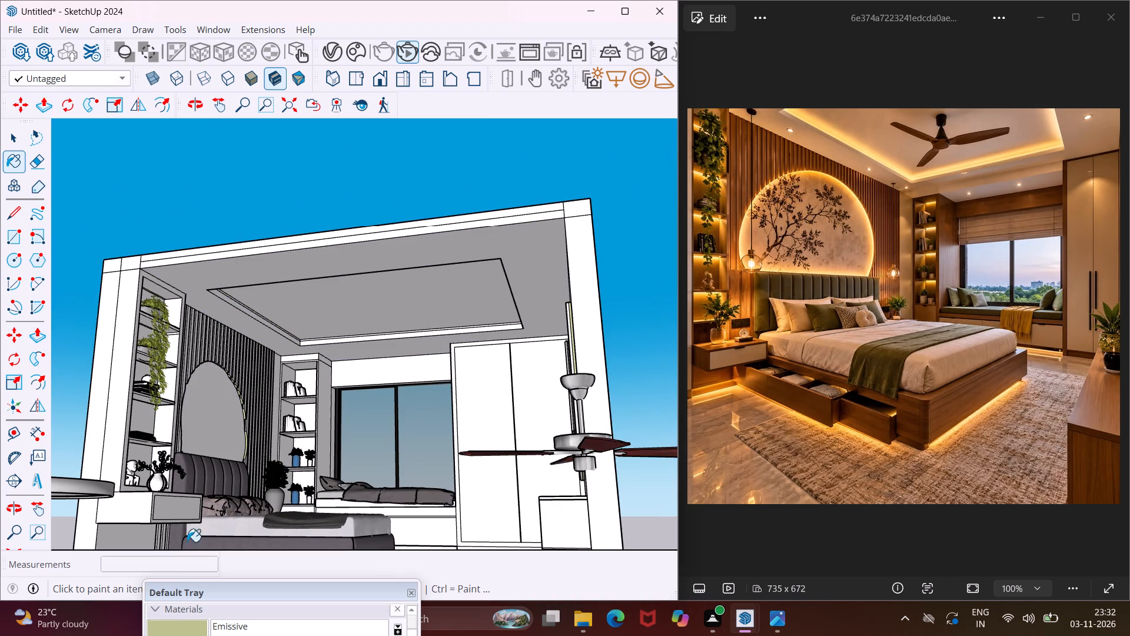
pyautogui.scroll(3, 248, 311)
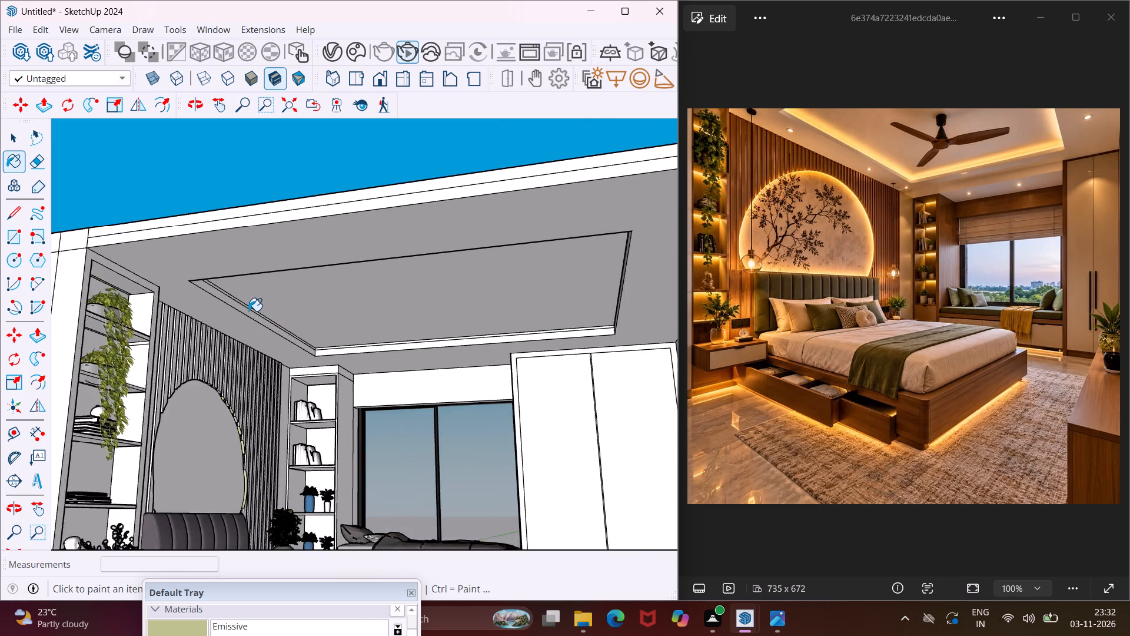
pyautogui.scroll(17, 248, 311)
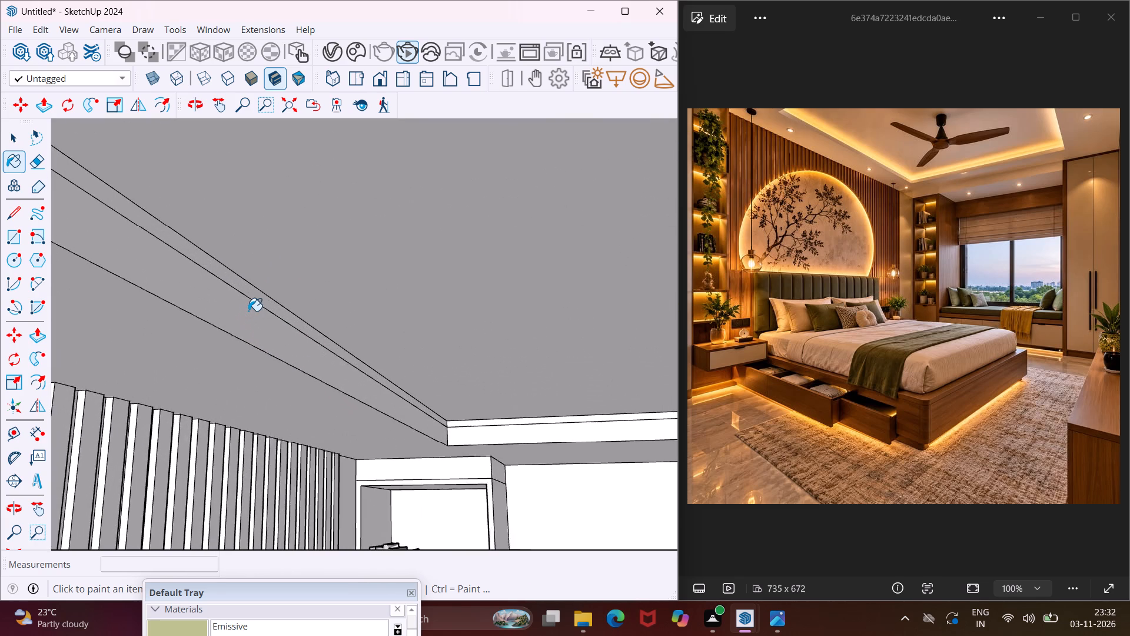
pyautogui.scroll(5, 248, 311)
pyautogui.click(251, 286)
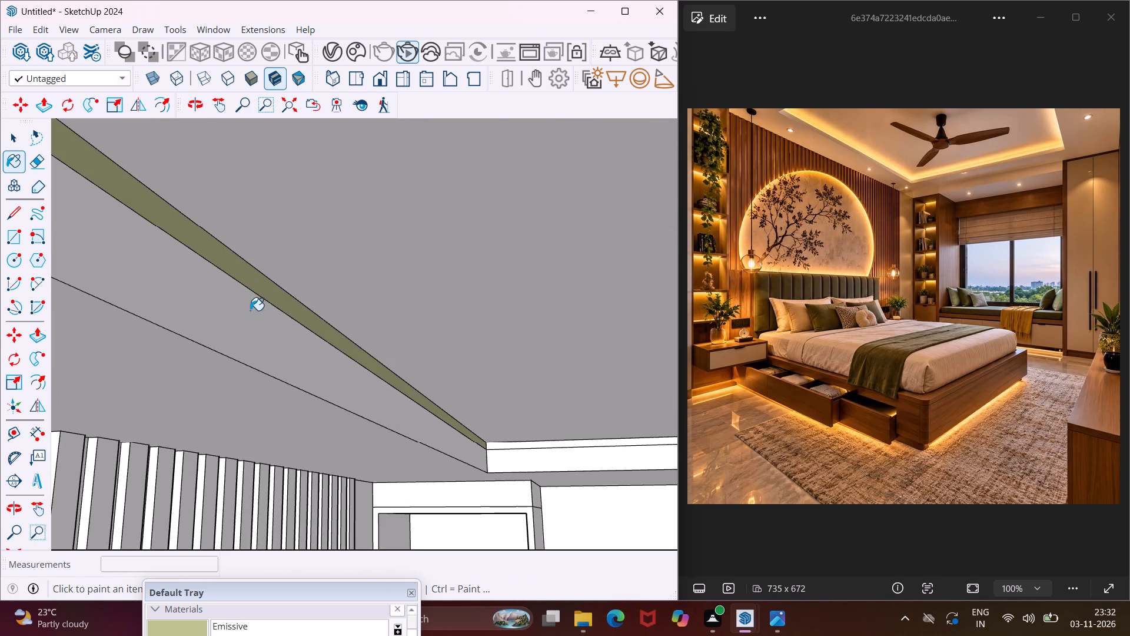
pyautogui.moveTo(250, 311); pyautogui.dragTo(186, 355, button='middle')
pyautogui.scroll(1, 250, 311)
pyautogui.scroll(-4, 168, 355)
pyautogui.scroll(8, 544, 403)
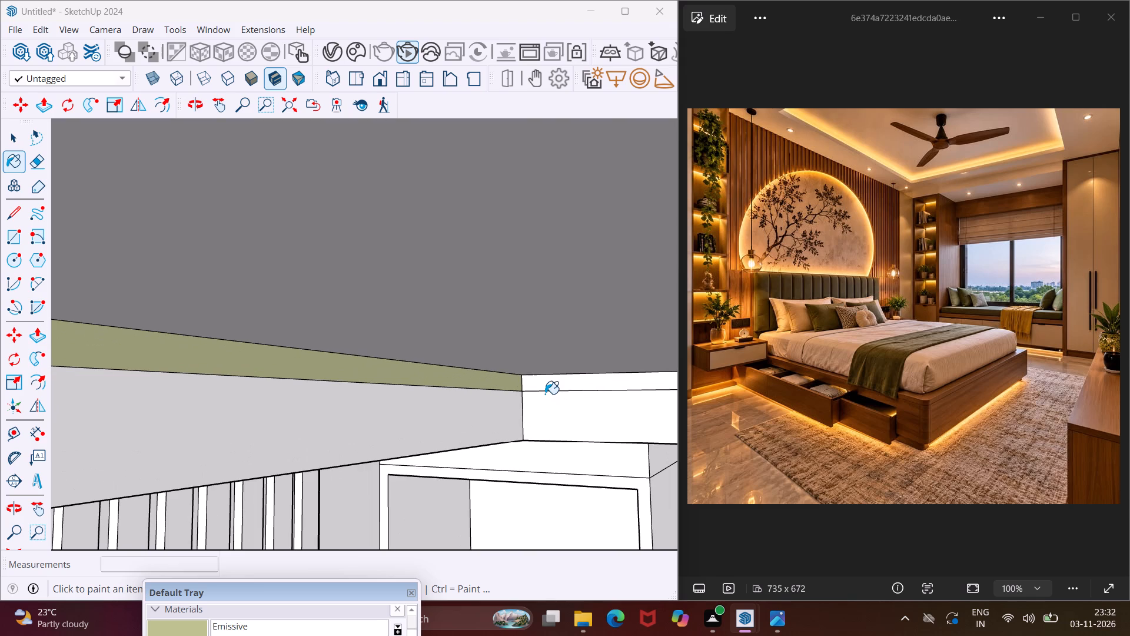
pyautogui.click(545, 390)
# Paint the narrow upper bands of the ceiling recess on the TV-wall side and the open side with the Emissive material.
pyautogui.scroll(-2, 498, 381)
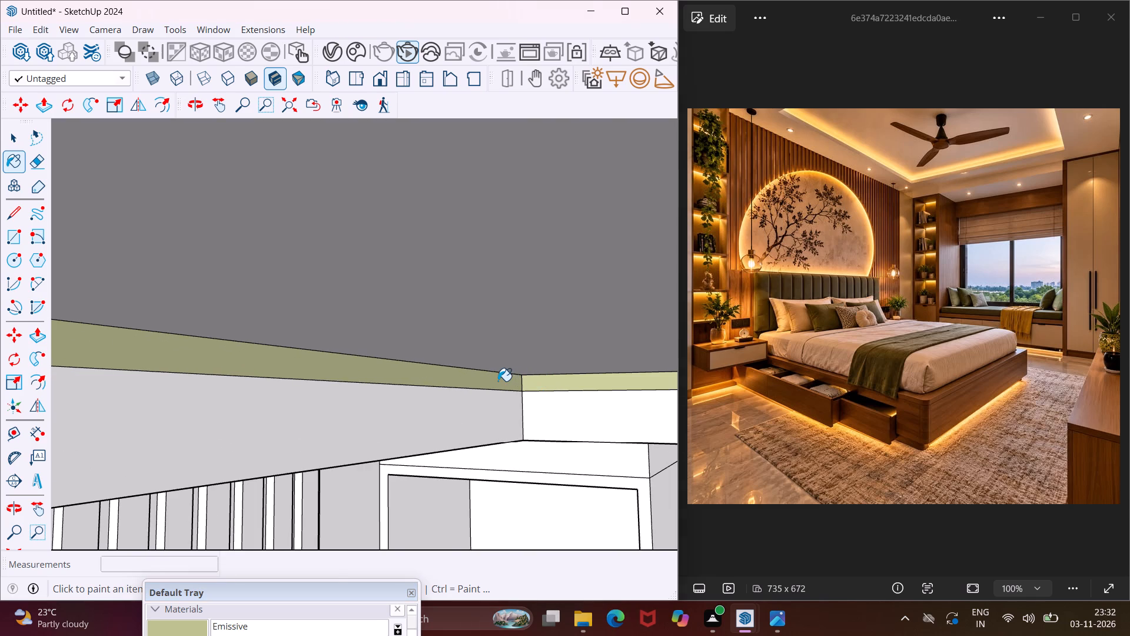
pyautogui.scroll(-3, 498, 381)
pyautogui.moveTo(498, 381); pyautogui.dragTo(257, 382, button='middle')
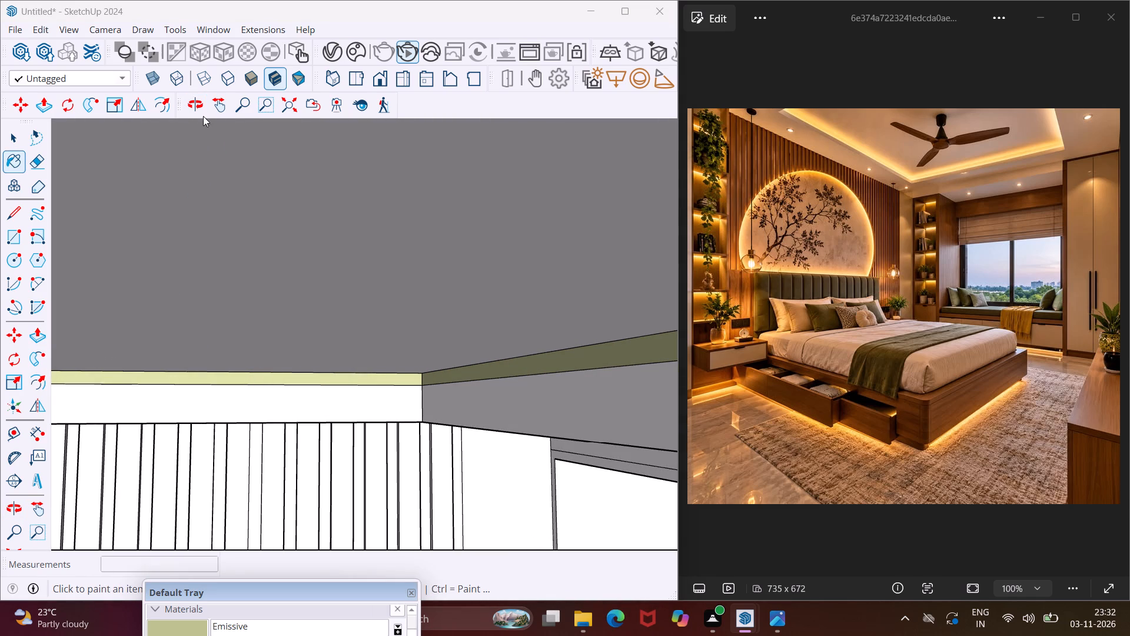
pyautogui.click(220, 108)
pyautogui.moveTo(202, 295); pyautogui.dragTo(682, 230)
pyautogui.moveTo(287, 332); pyautogui.dragTo(687, 291)
pyautogui.scroll(-4, 185, 403)
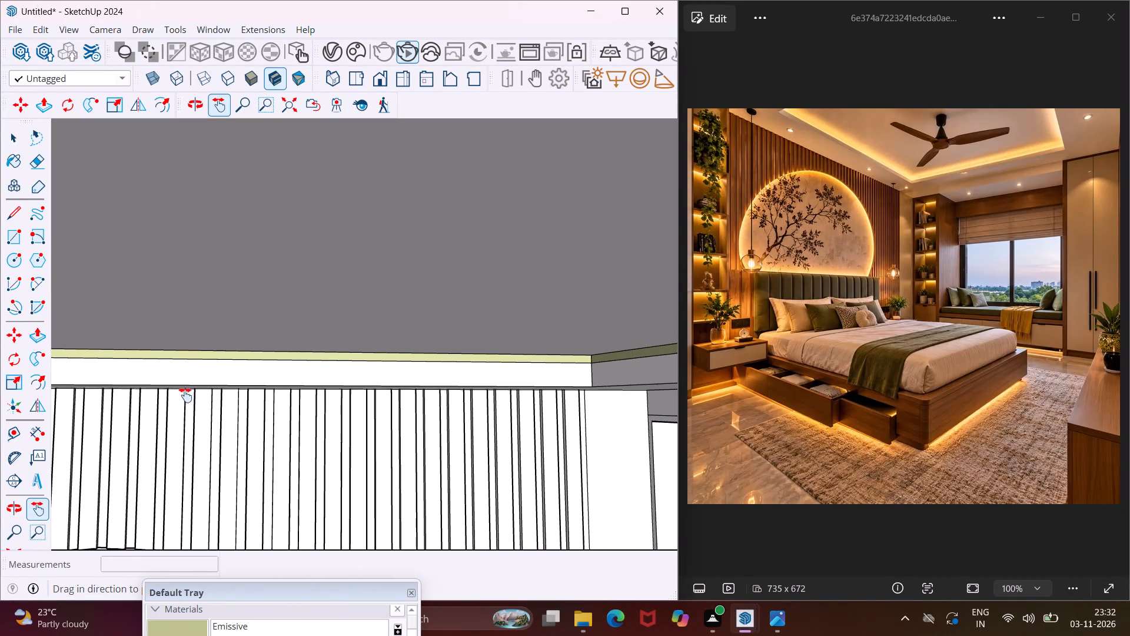
pyautogui.moveTo(141, 375); pyautogui.dragTo(518, 344)
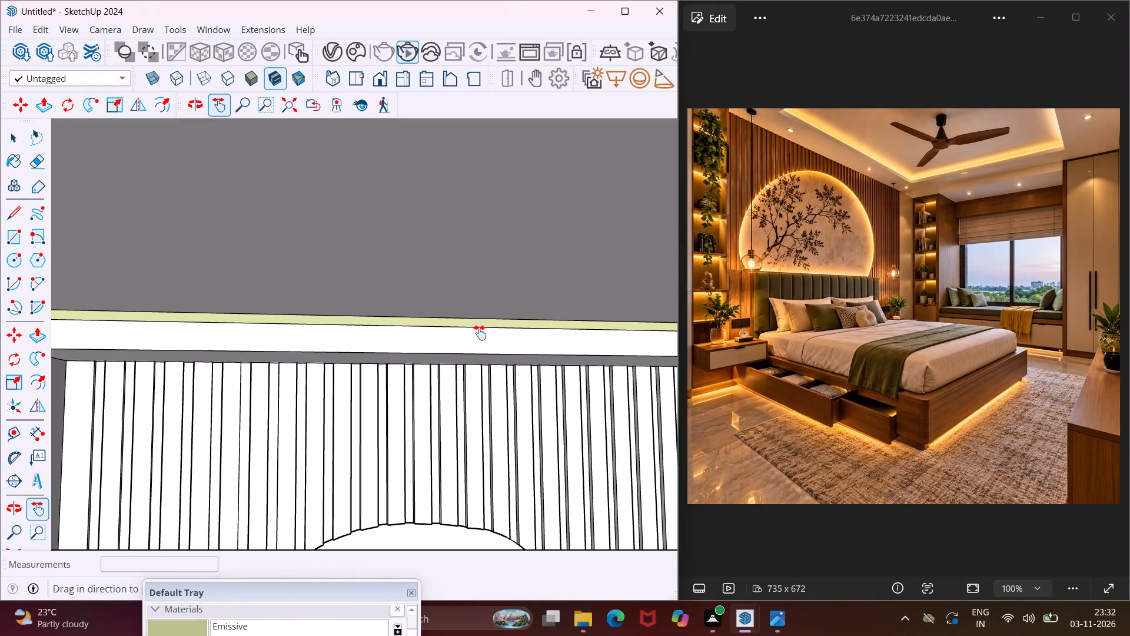
pyautogui.moveTo(463, 335); pyautogui.dragTo(187, 352, button='middle')
pyautogui.scroll(3, 155, 349)
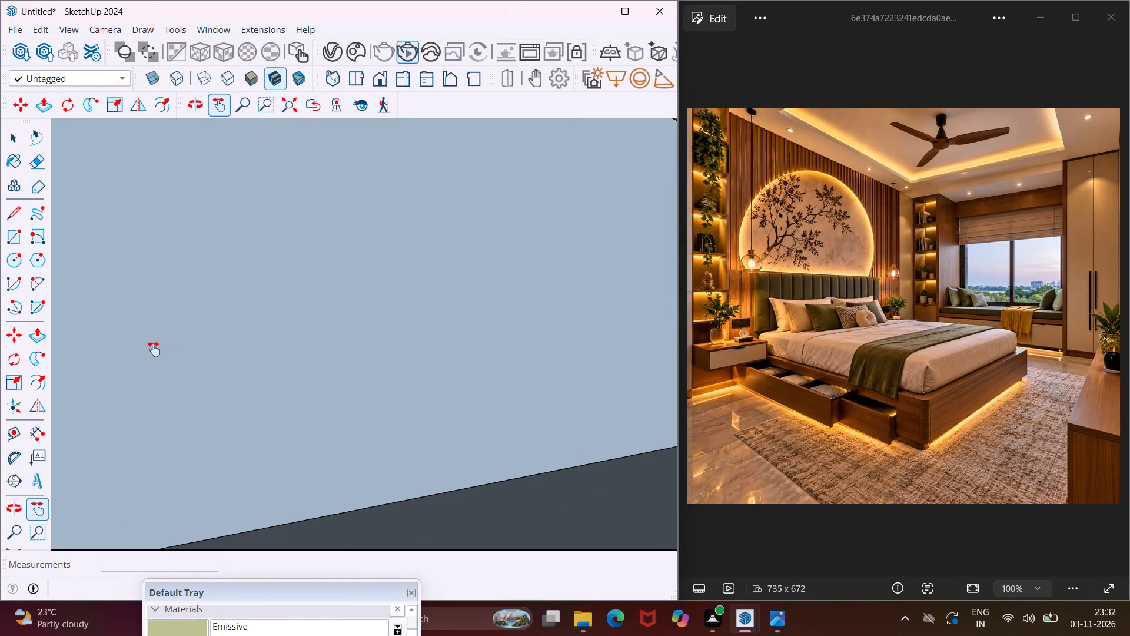
pyautogui.scroll(20, 154, 349)
pyautogui.scroll(14, 154, 349)
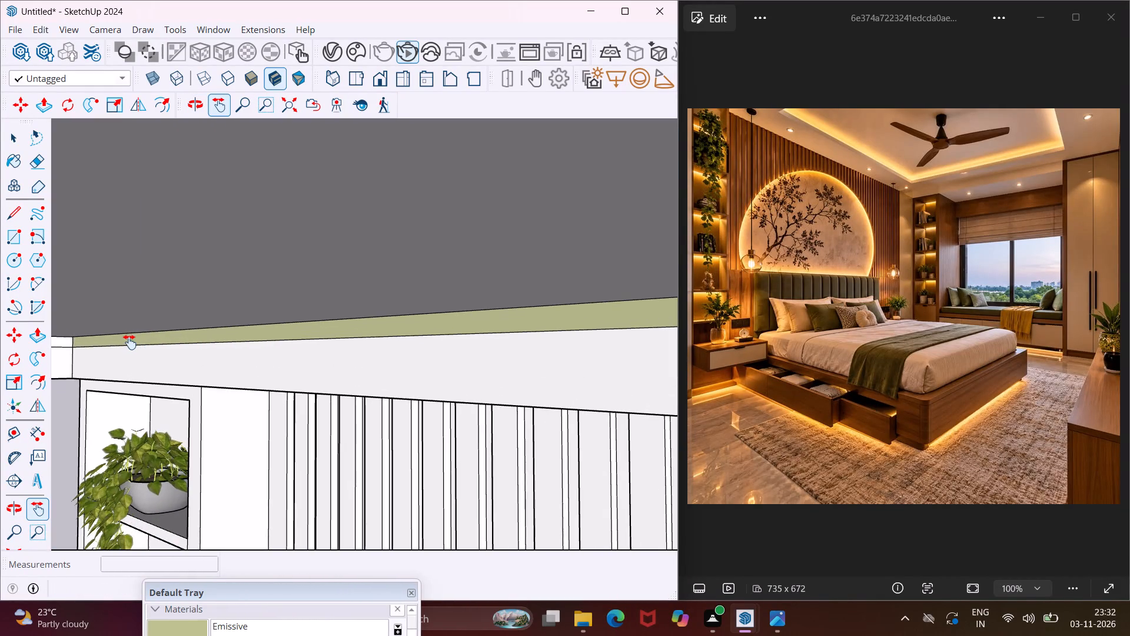
pyautogui.moveTo(127, 340); pyautogui.dragTo(662, 324)
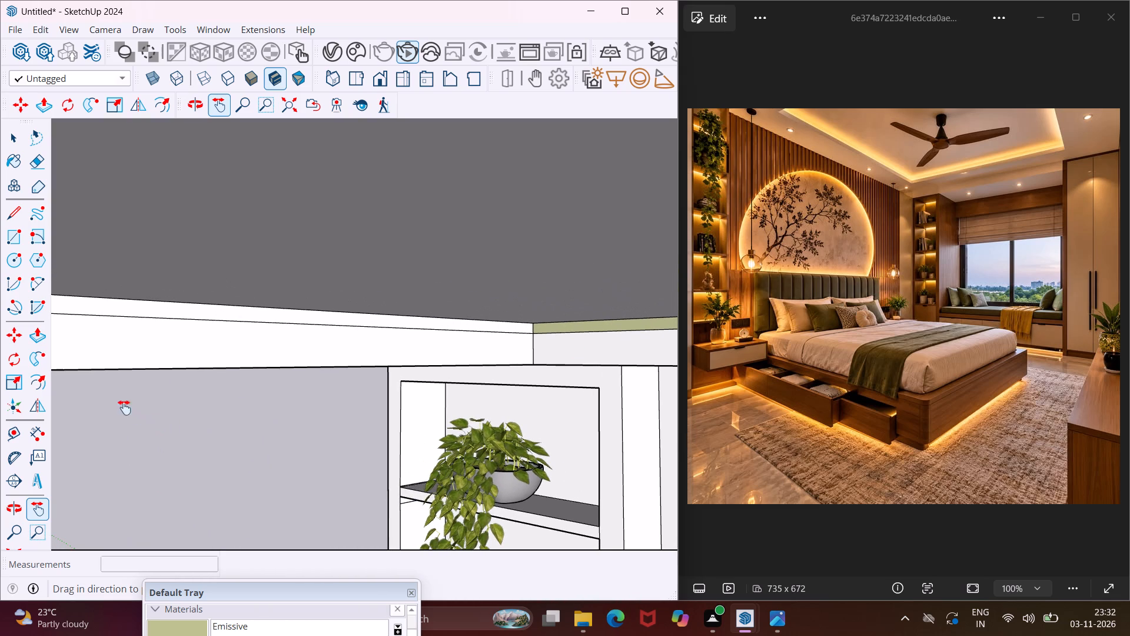
pyautogui.moveTo(90, 369); pyautogui.dragTo(580, 344)
pyautogui.moveTo(514, 330); pyautogui.dragTo(443, 331, button='middle')
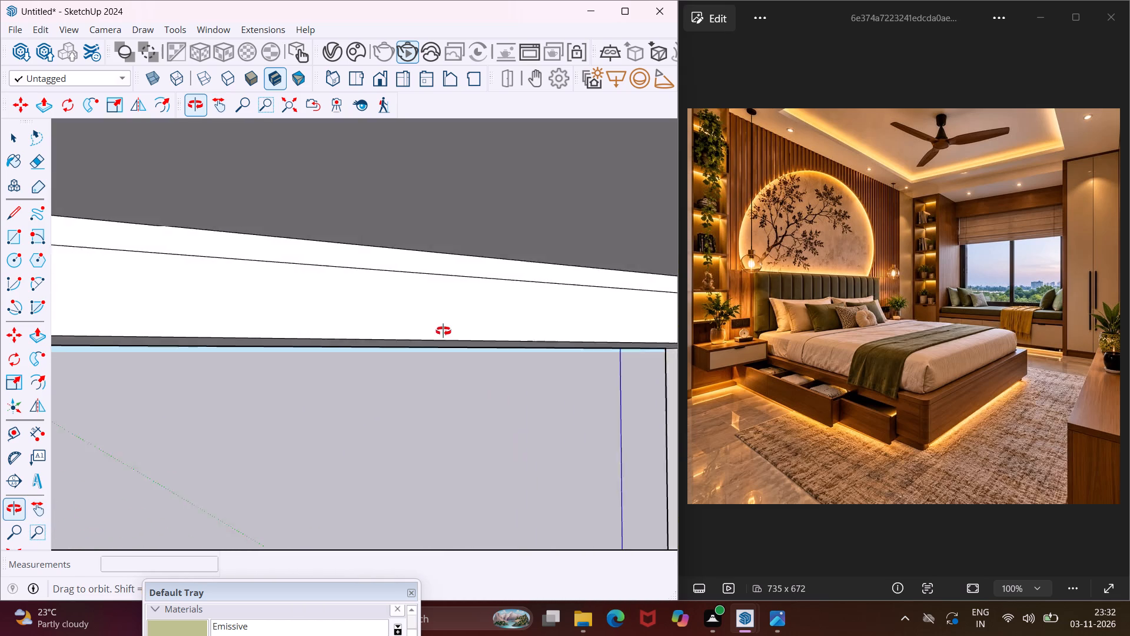
pyautogui.moveTo(443, 331); pyautogui.dragTo(77, 332, button='middle')
pyautogui.moveTo(73, 332); pyautogui.dragTo(333, 319)
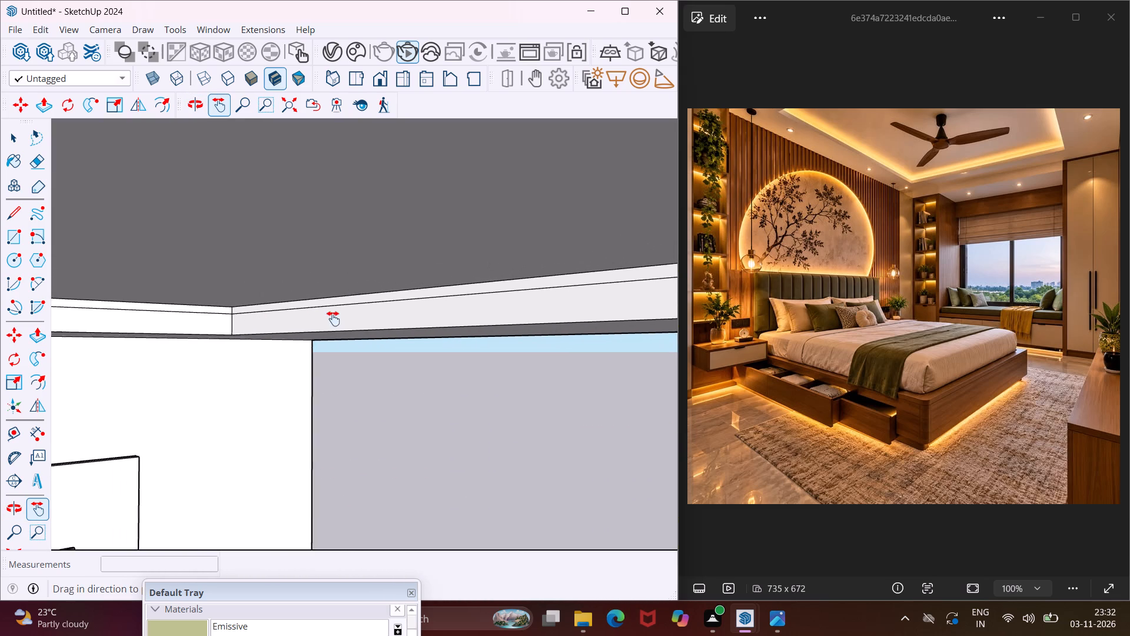
pyautogui.moveTo(333, 319); pyautogui.dragTo(348, 319)
pyautogui.click(182, 630)
pyautogui.scroll(4, 241, 332)
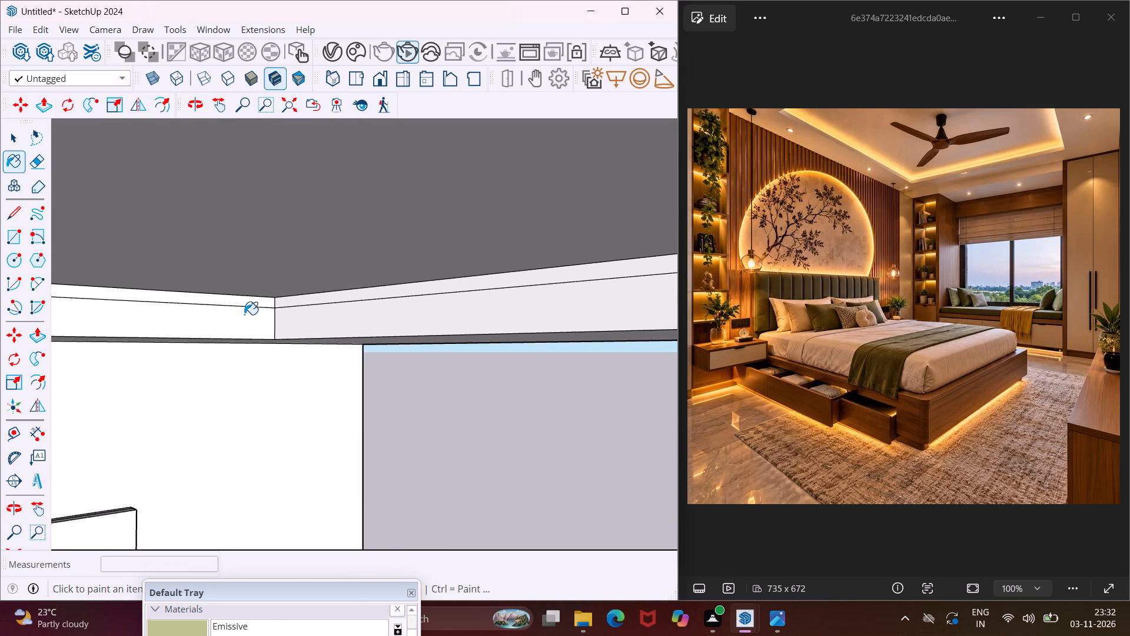
pyautogui.scroll(3, 244, 314)
pyautogui.click(246, 302)
pyautogui.click(299, 299)
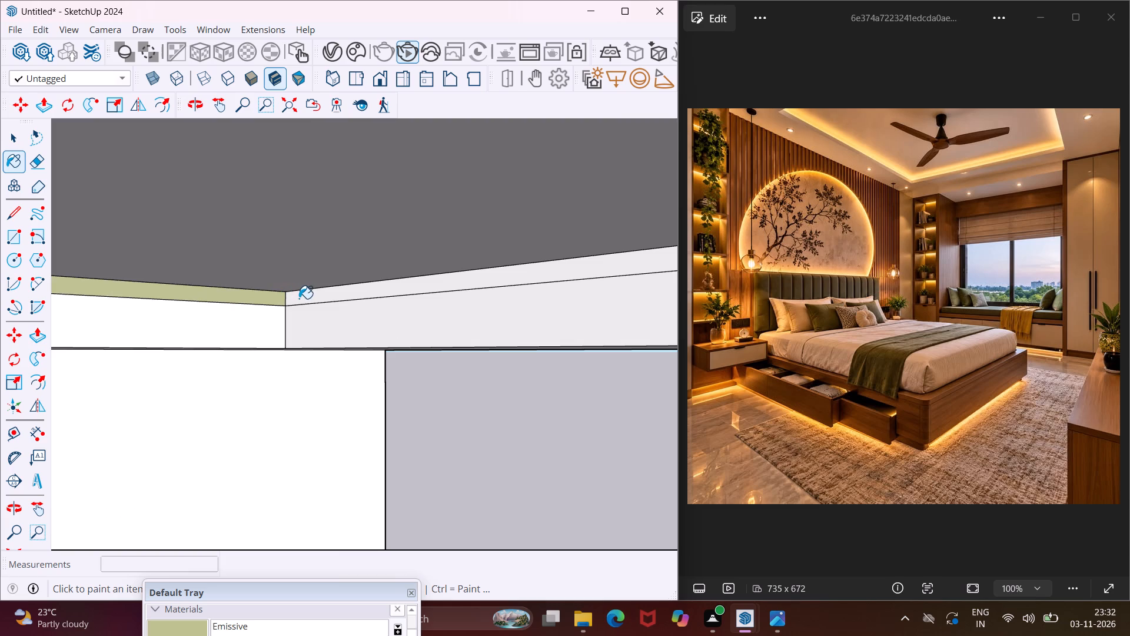
pyautogui.press('Escape')
pyautogui.press('space')
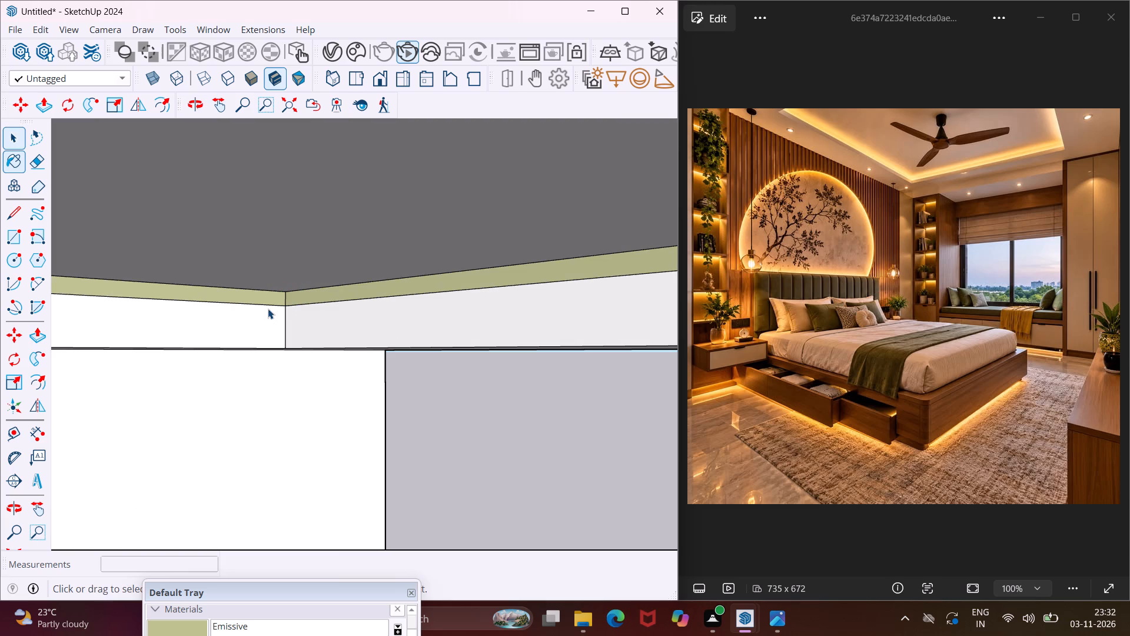
# Push/pull the TV-side Emissive band about 1 13/16" back into the ceiling and repeat the same offset on the open-side band.
pyautogui.click(261, 300)
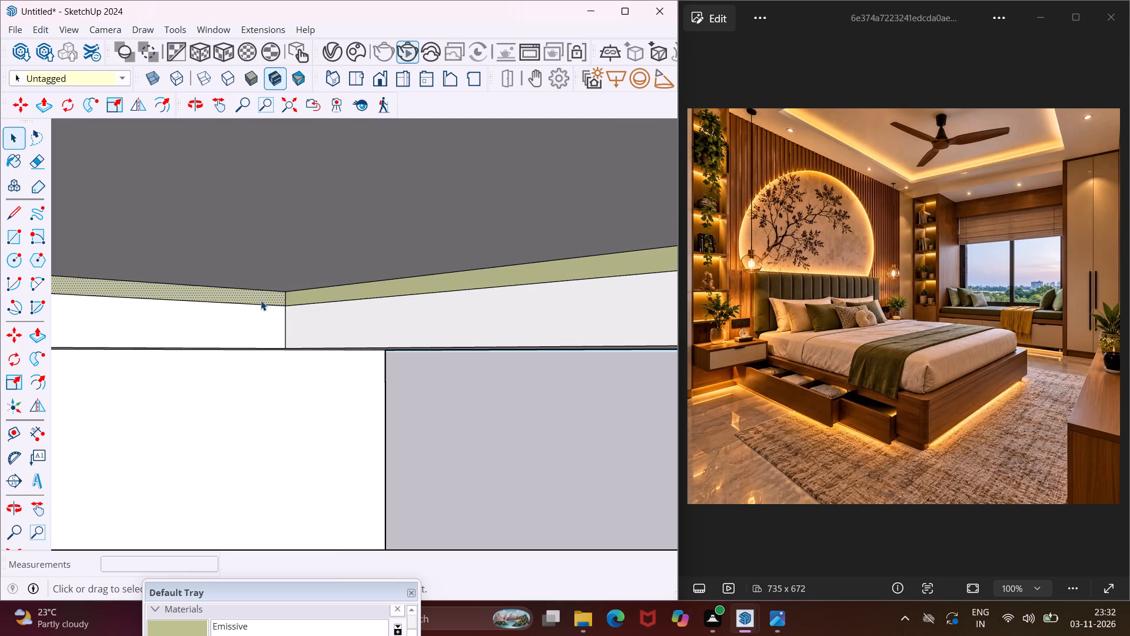
pyautogui.press('p')
pyautogui.click(261, 300)
pyautogui.click(247, 300)
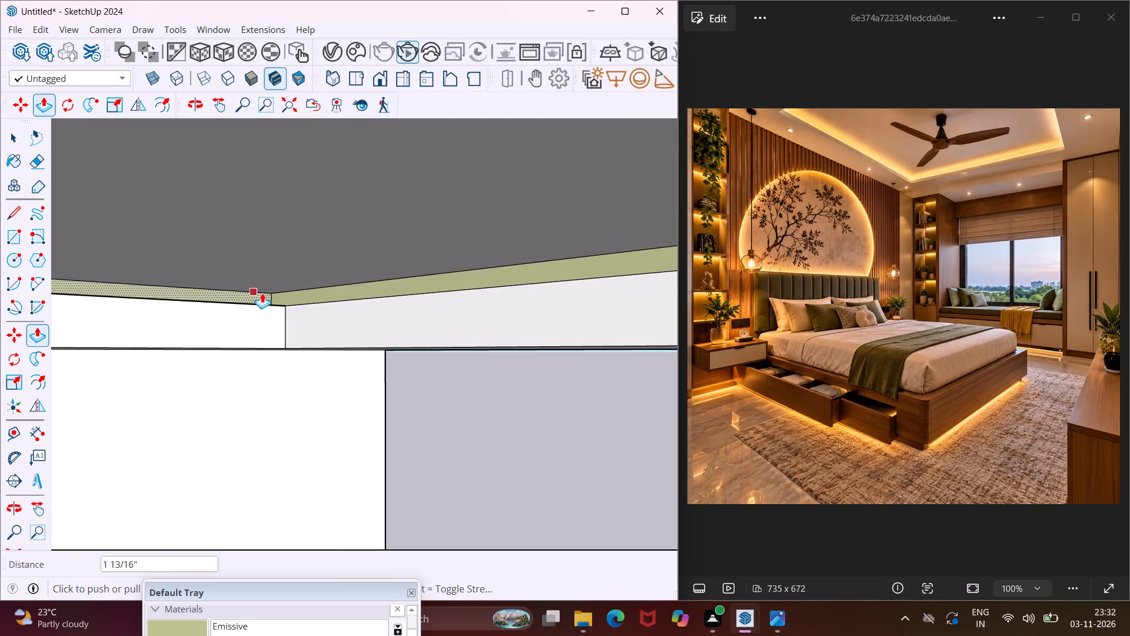
pyautogui.press('Escape')
pyautogui.doubleClick(293, 295)
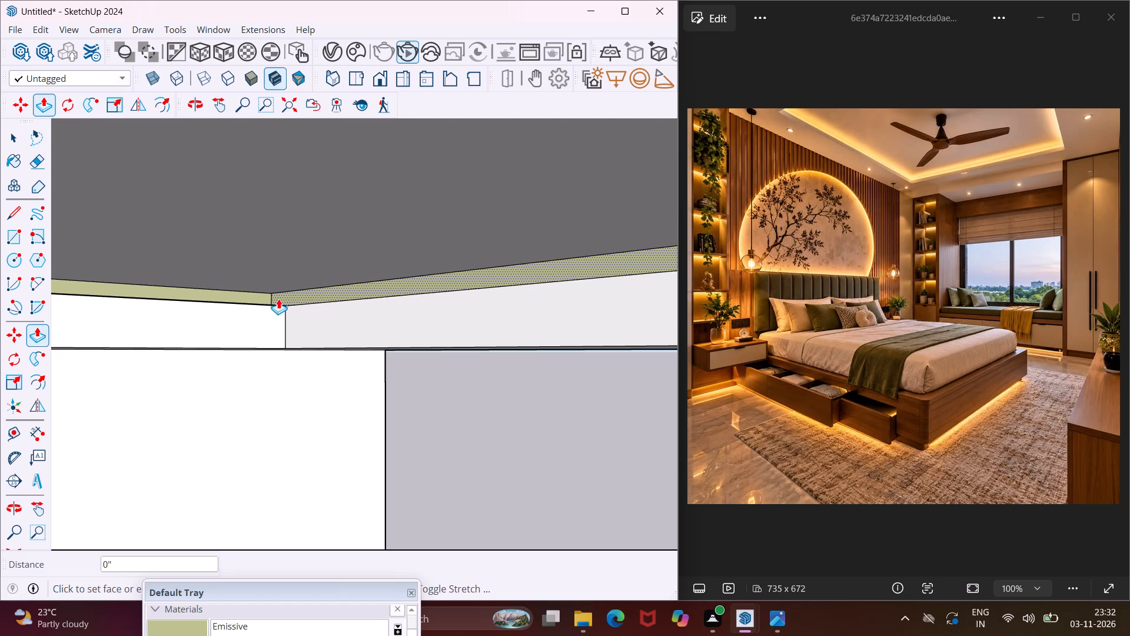
# Push/pull the window-side Emissive band slightly back into the ceiling and repeat the same offset on the headboard-side band.
pyautogui.moveTo(242, 333); pyautogui.dragTo(393, 312, button='middle')
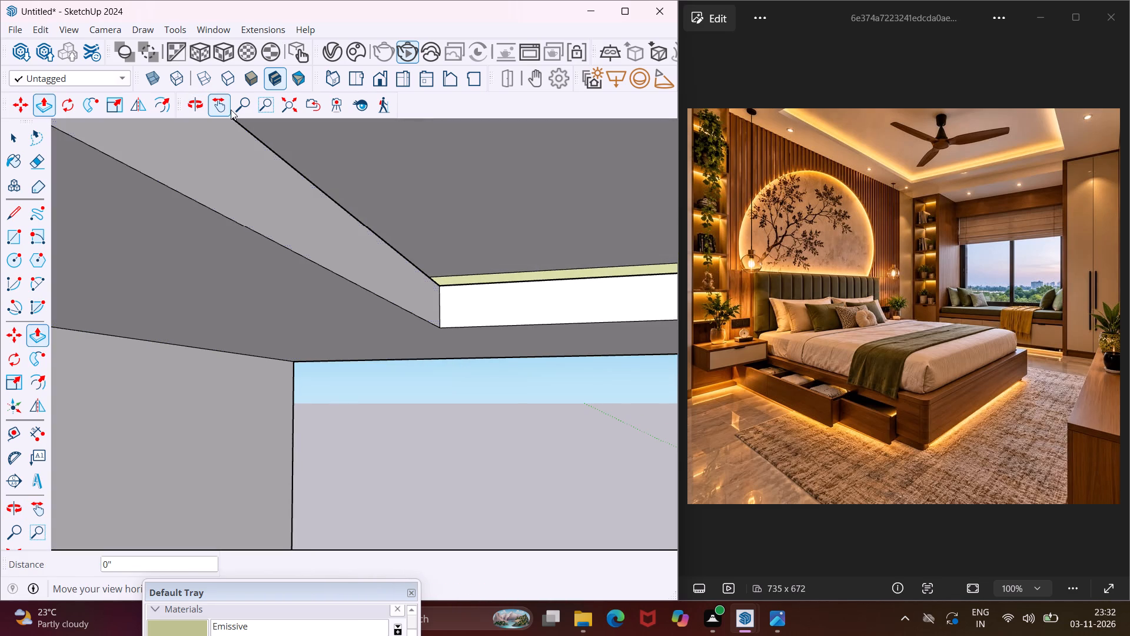
pyautogui.click(220, 104)
pyautogui.moveTo(530, 342); pyautogui.dragTo(0, 379)
pyautogui.moveTo(445, 362); pyautogui.dragTo(168, 382)
pyautogui.moveTo(258, 415); pyautogui.dragTo(502, 377, button='middle')
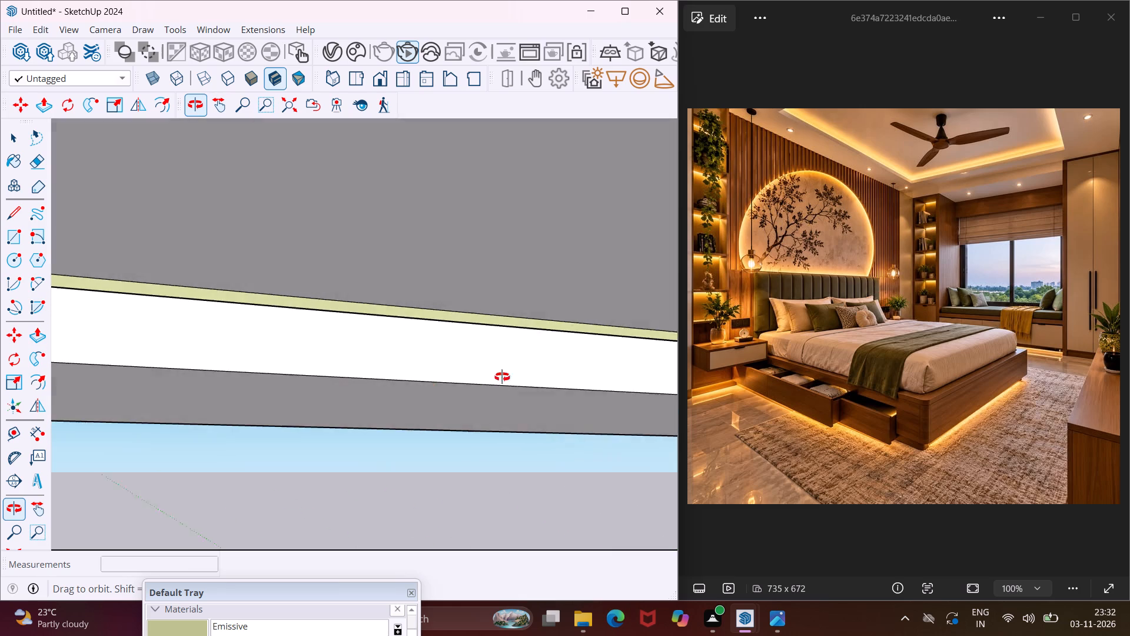
pyautogui.moveTo(502, 377); pyautogui.dragTo(532, 372, button='middle')
pyautogui.moveTo(512, 376); pyautogui.dragTo(66, 454)
pyautogui.moveTo(402, 461); pyautogui.dragTo(362, 458)
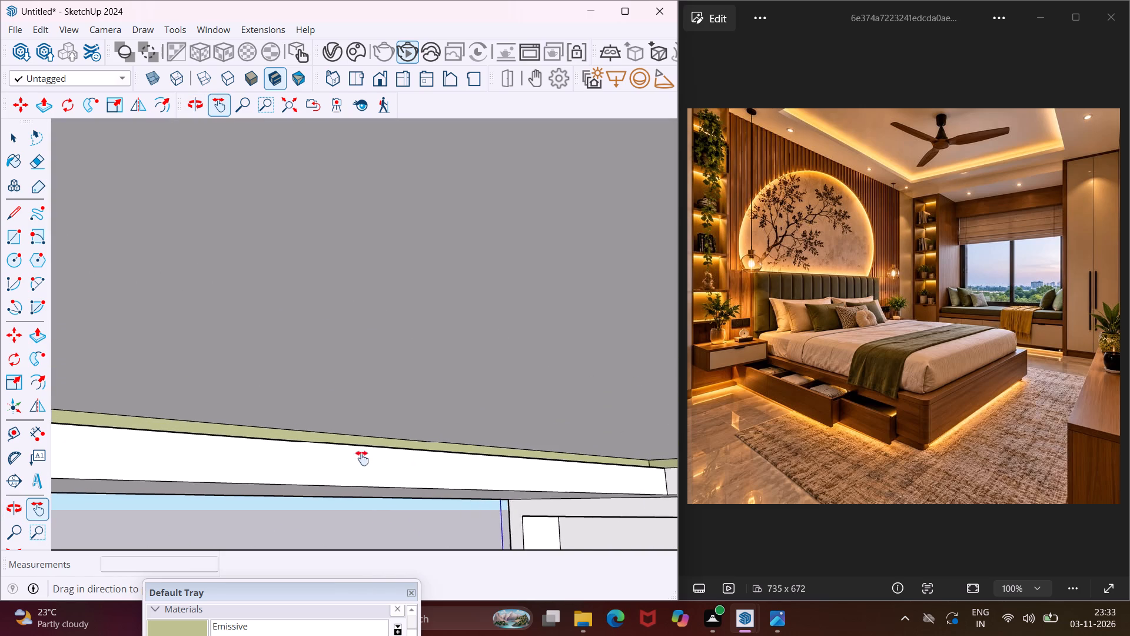
pyautogui.moveTo(362, 458); pyautogui.dragTo(100, 443)
pyautogui.moveTo(303, 488); pyautogui.dragTo(447, 459, button='middle')
pyautogui.moveTo(508, 464); pyautogui.dragTo(3, 465)
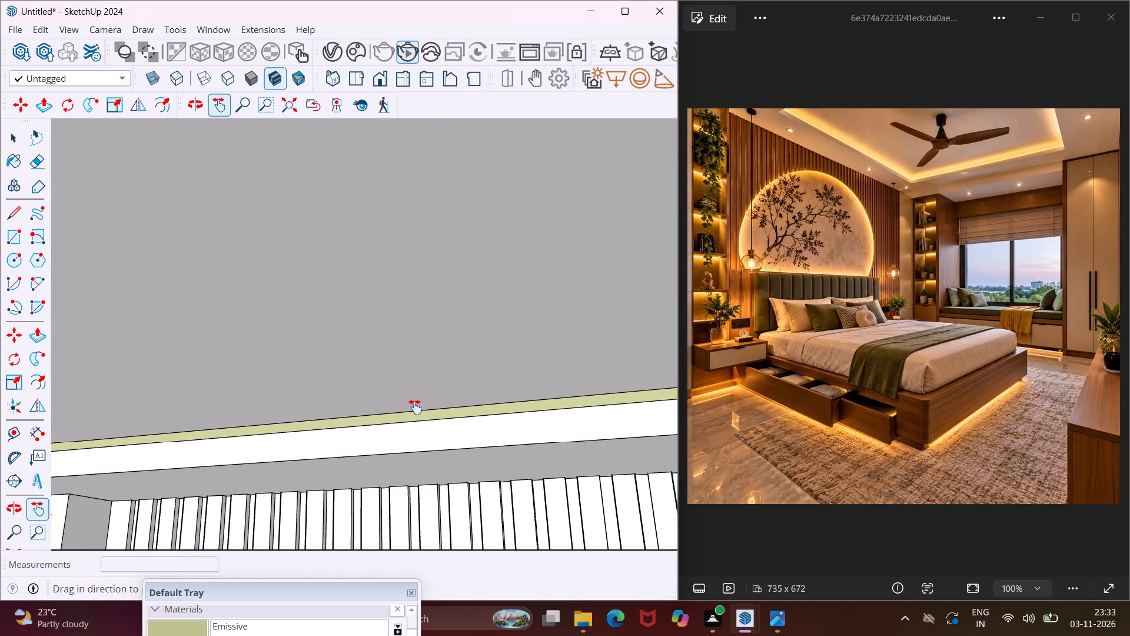
pyautogui.moveTo(419, 418); pyautogui.dragTo(609, 420, button='middle')
pyautogui.moveTo(608, 444); pyautogui.dragTo(124, 440)
pyautogui.moveTo(351, 439); pyautogui.dragTo(470, 446, button='middle')
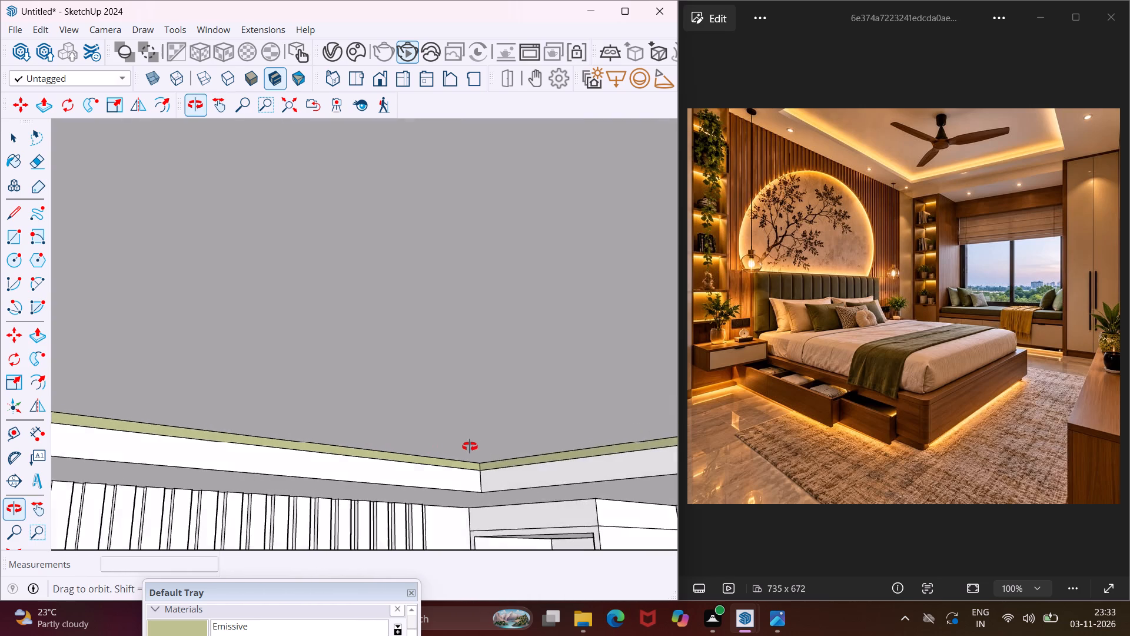
pyautogui.moveTo(470, 446); pyautogui.dragTo(508, 456, button='middle')
pyautogui.scroll(9, 513, 467)
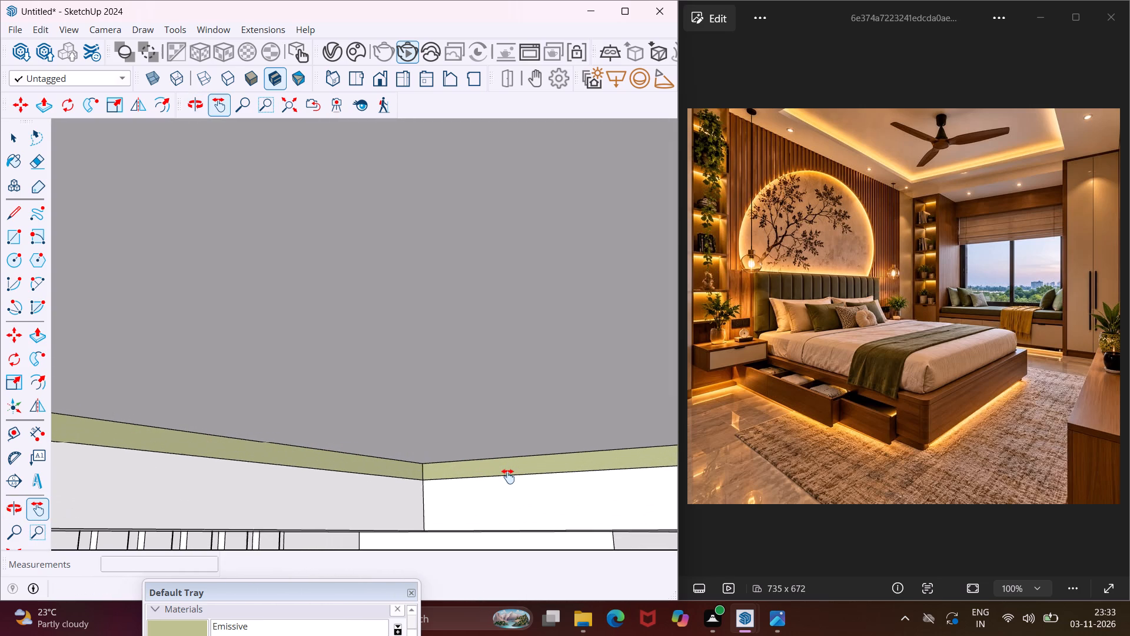
pyautogui.press('Escape')
pyautogui.press('space')
pyautogui.press('p')
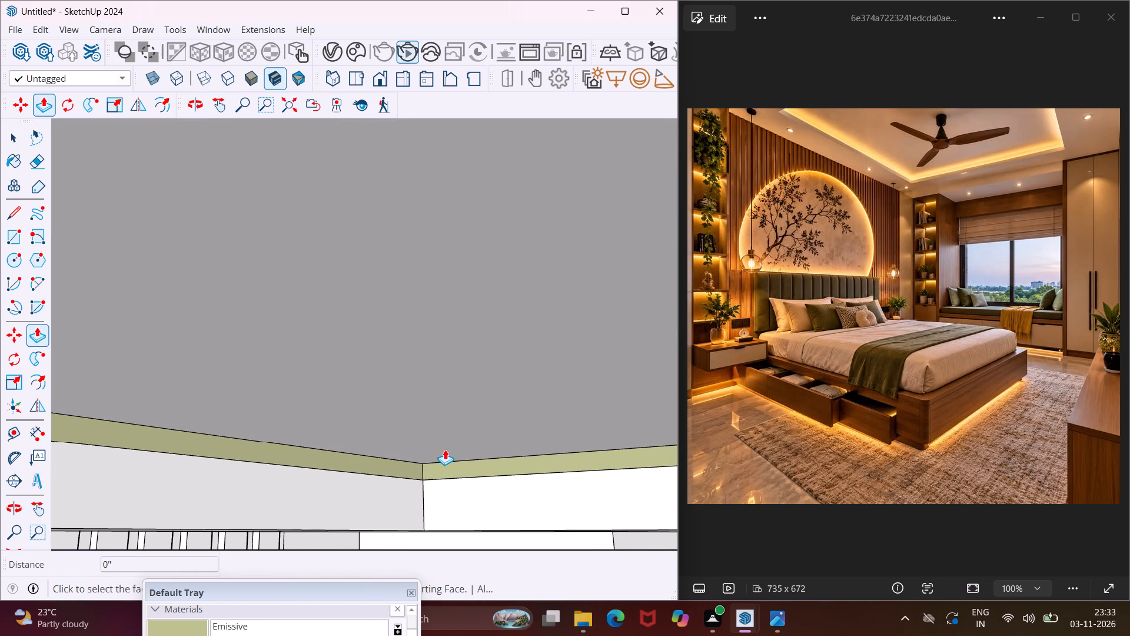
pyautogui.press('Escape')
pyautogui.press('space')
pyautogui.click(459, 465)
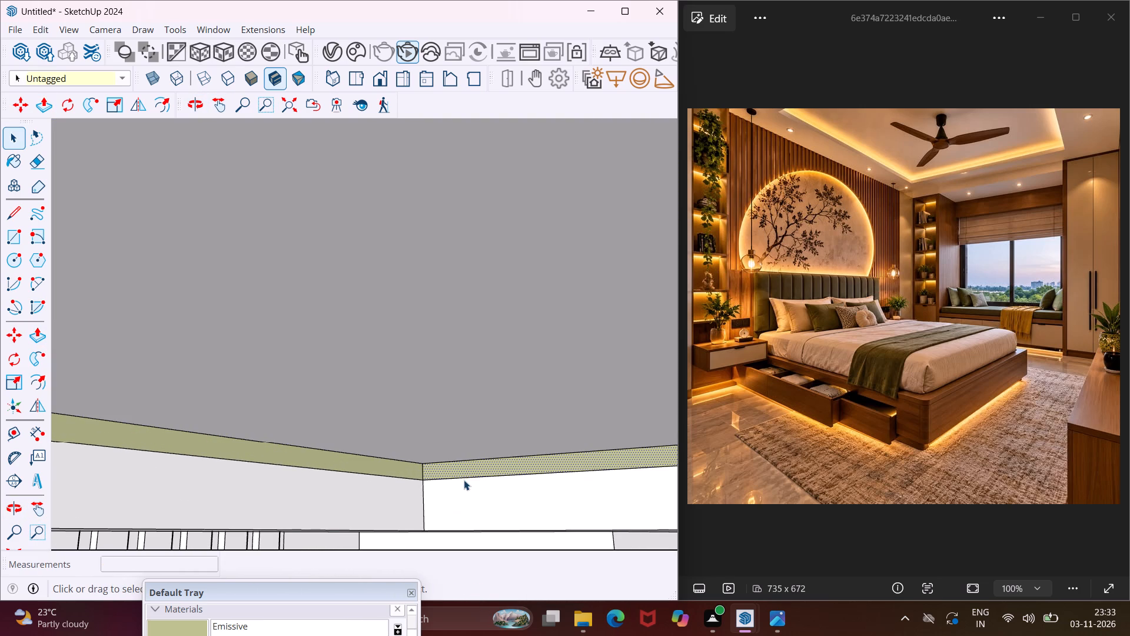
pyautogui.press('p')
pyautogui.click(459, 462)
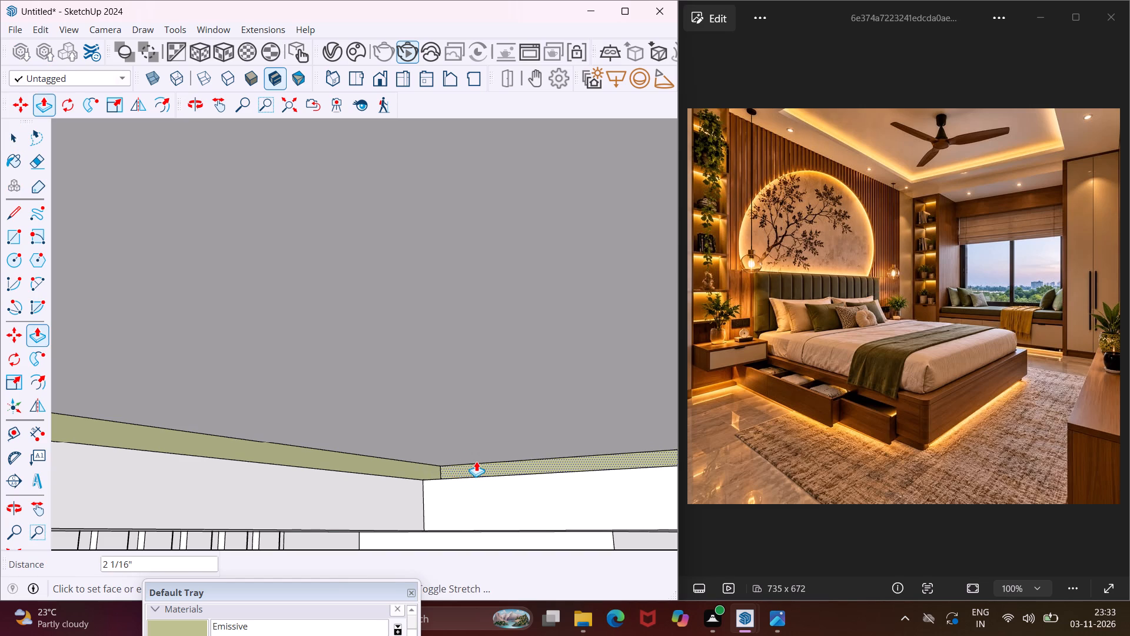
pyautogui.click(482, 461)
pyautogui.press('Escape')
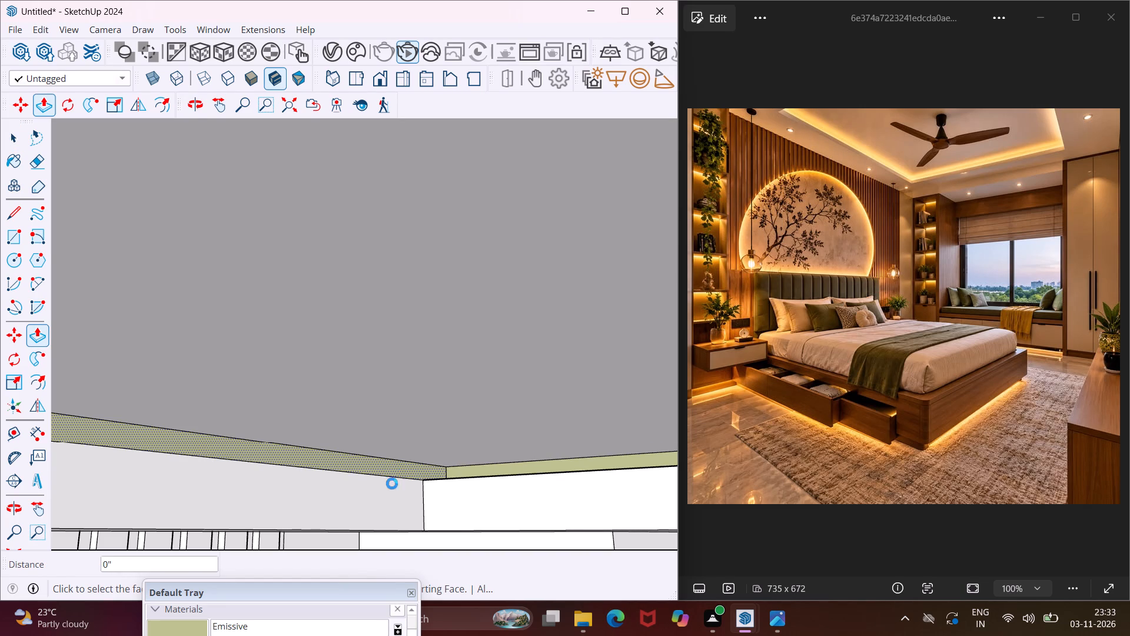
pyautogui.scroll(4, 399, 465)
pyautogui.doubleClick(398, 464)
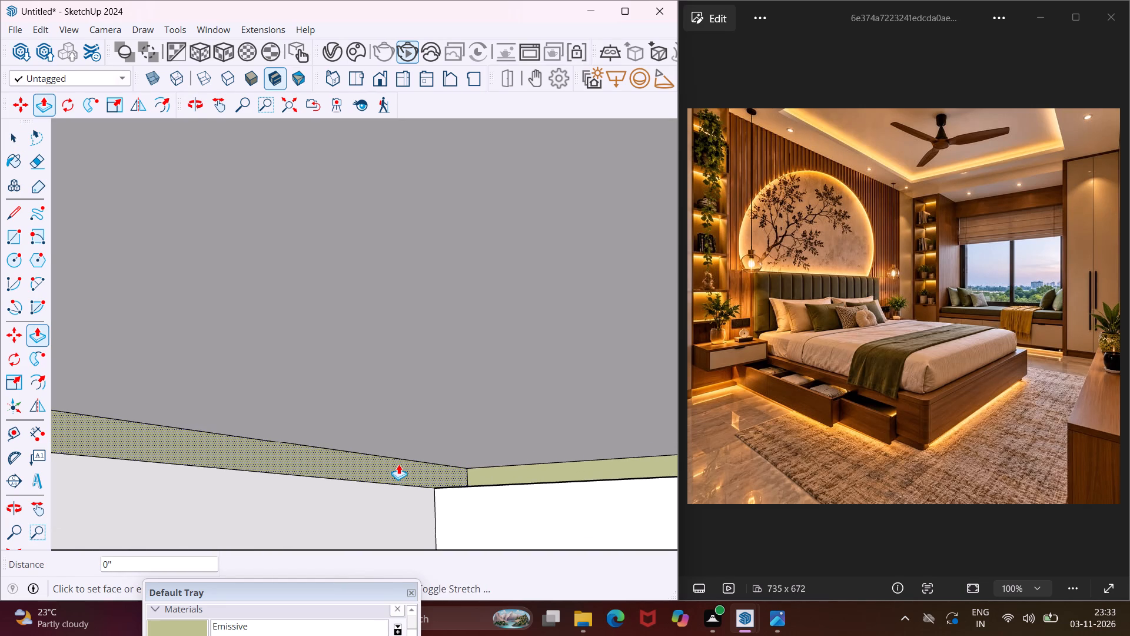
# Examine the finished ceiling recess and the whole bedroom from outside its open side against the reference image.
pyautogui.scroll(-6, 383, 512)
pyautogui.moveTo(383, 512); pyautogui.dragTo(399, 437, button='middle')
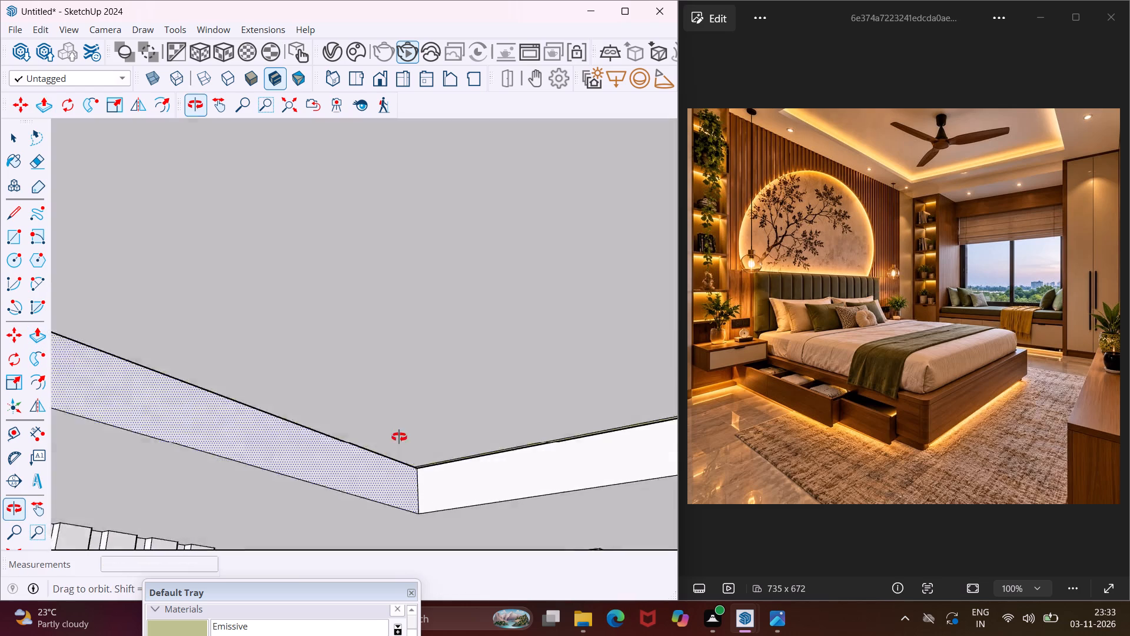
pyautogui.moveTo(399, 437); pyautogui.dragTo(412, 423, button='middle')
pyautogui.scroll(-17, 378, 449)
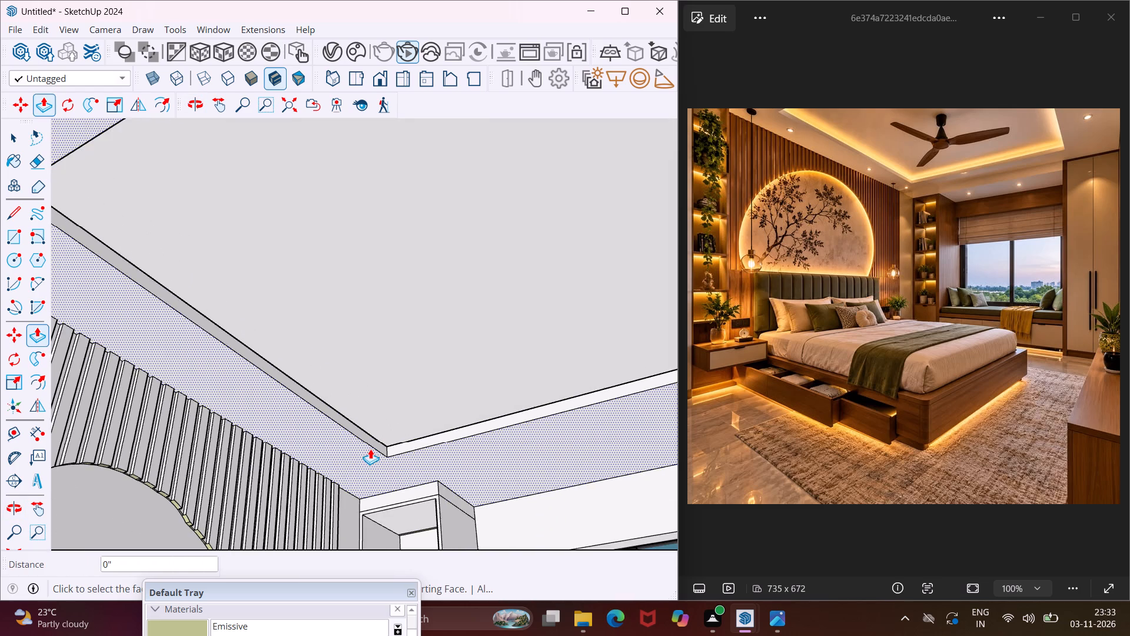
pyautogui.scroll(-15, 370, 448)
pyautogui.moveTo(375, 474); pyautogui.dragTo(381, 544, button='middle')
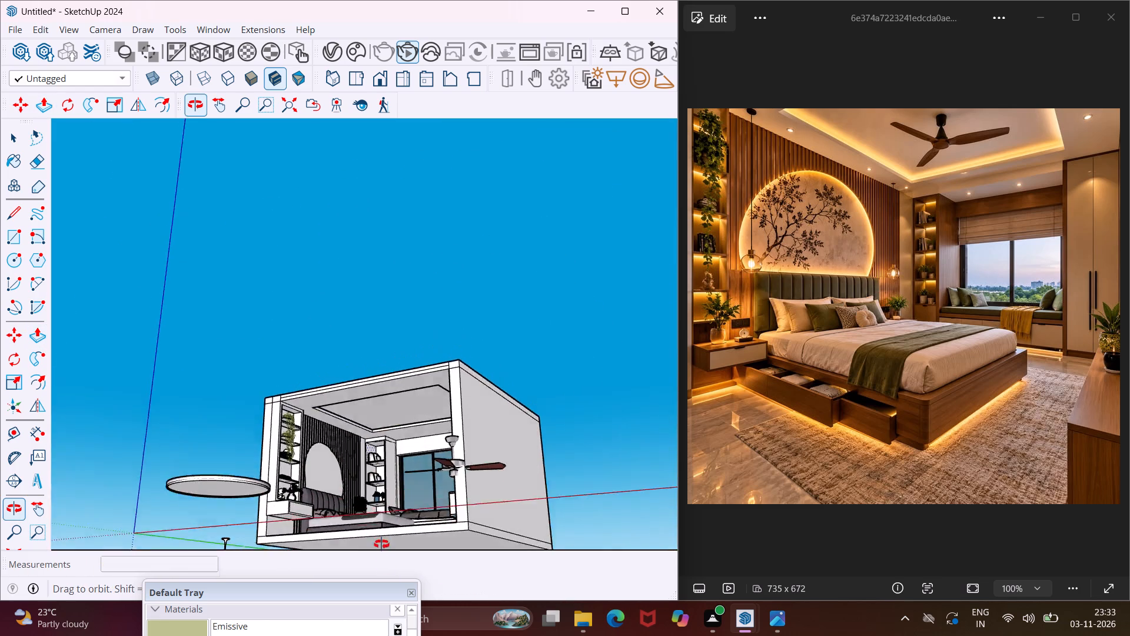
pyautogui.moveTo(381, 544); pyautogui.dragTo(396, 618, button='middle')
pyautogui.scroll(7, 343, 551)
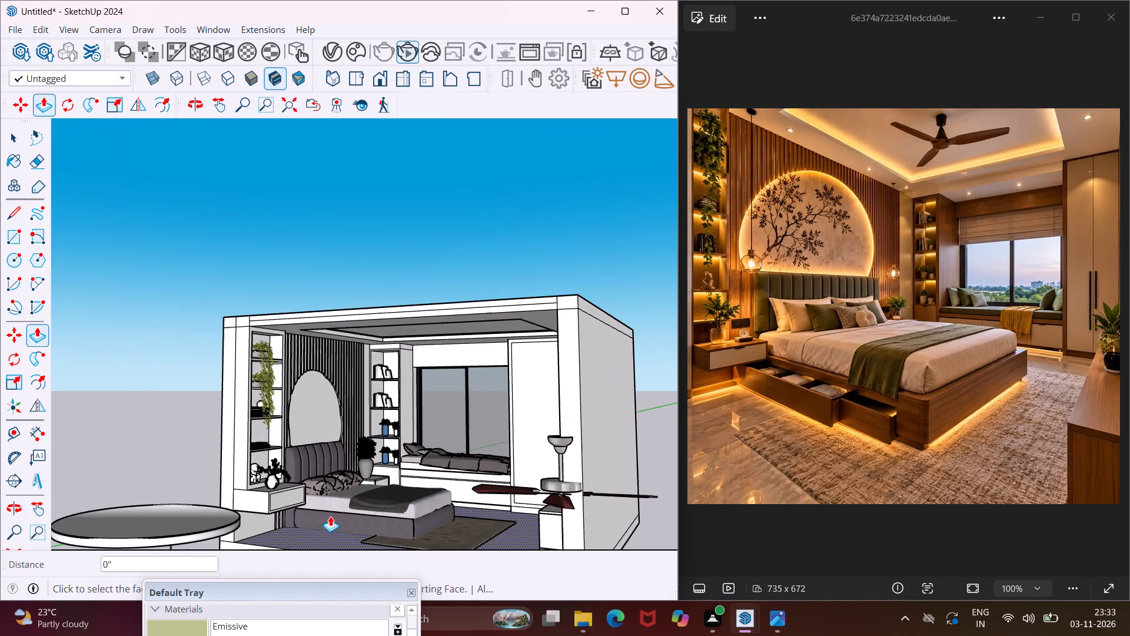
pyautogui.moveTo(330, 516); pyautogui.dragTo(343, 543, button='middle')
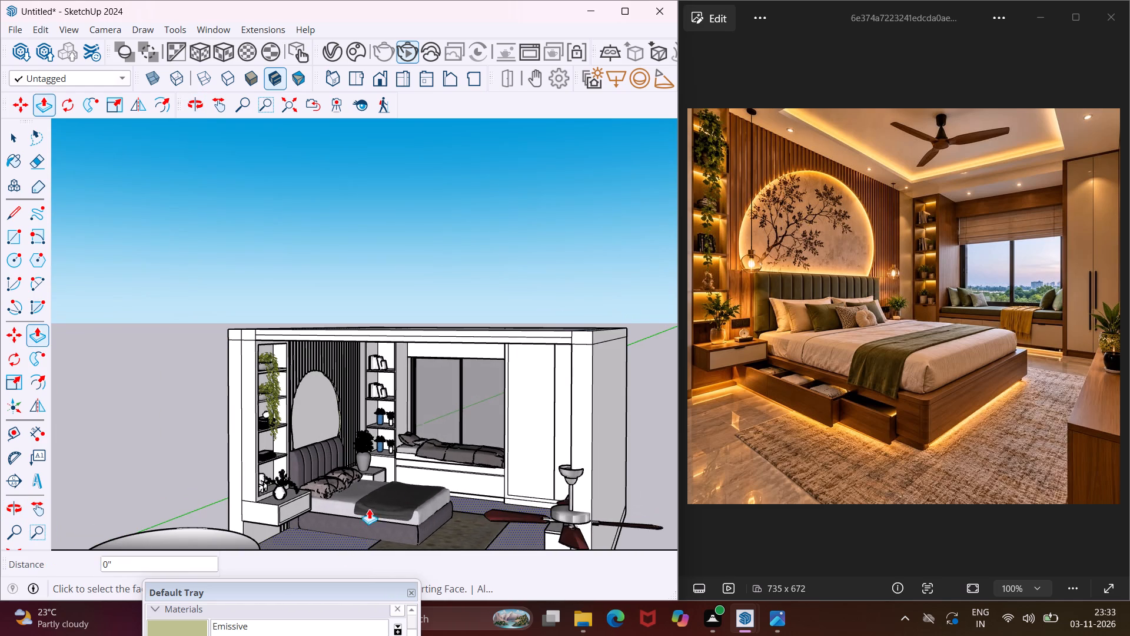
pyautogui.press('Escape')
pyautogui.press('space')
pyautogui.scroll(1, 438, 438)
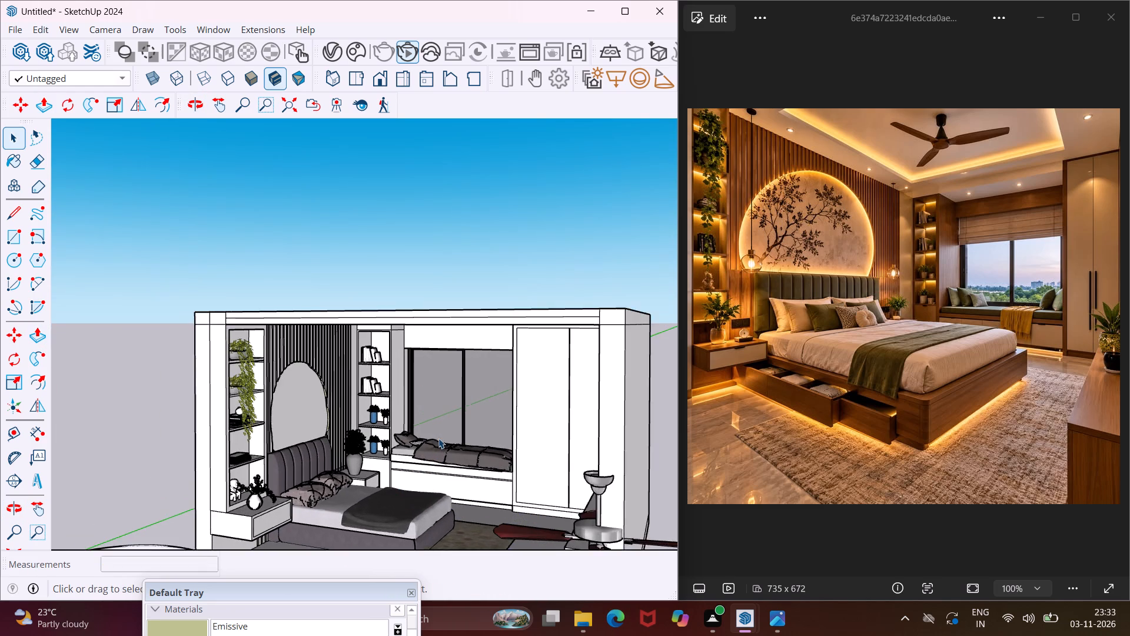
pyautogui.scroll(1, 438, 438)
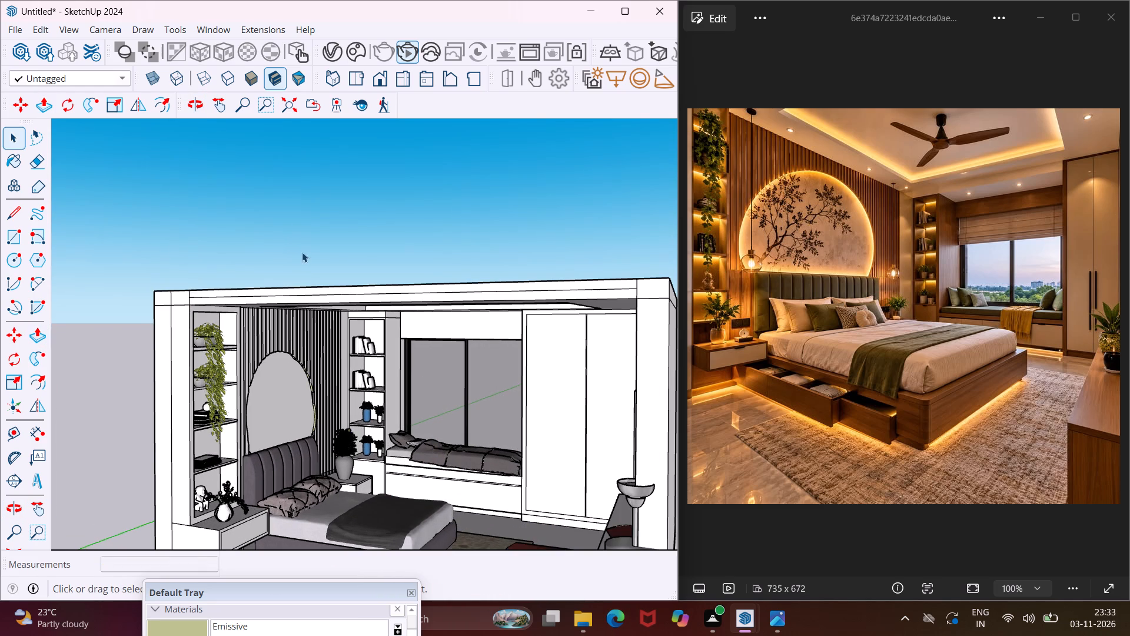
pyautogui.scroll(-4, 334, 2)
# Open the V-Ray Asset Editor.
pyautogui.click(339, 51)
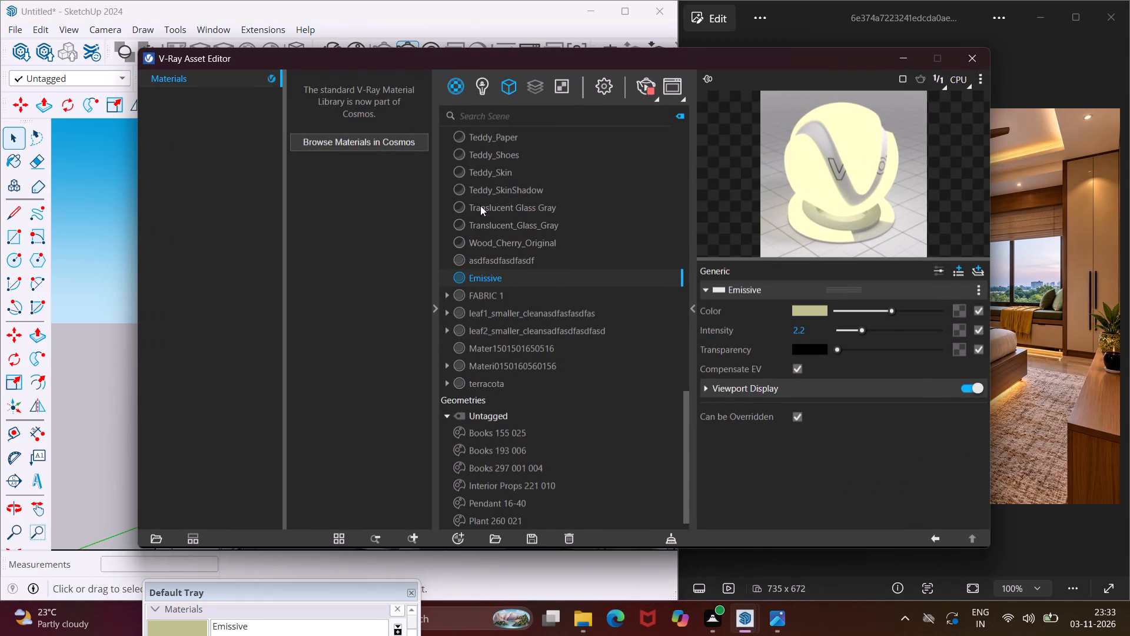
# Create a Generic V-Ray material and set its diffuse color to pale pinkish grey, R 0.741, G 0.692, B 0.692.
pyautogui.click(460, 536)
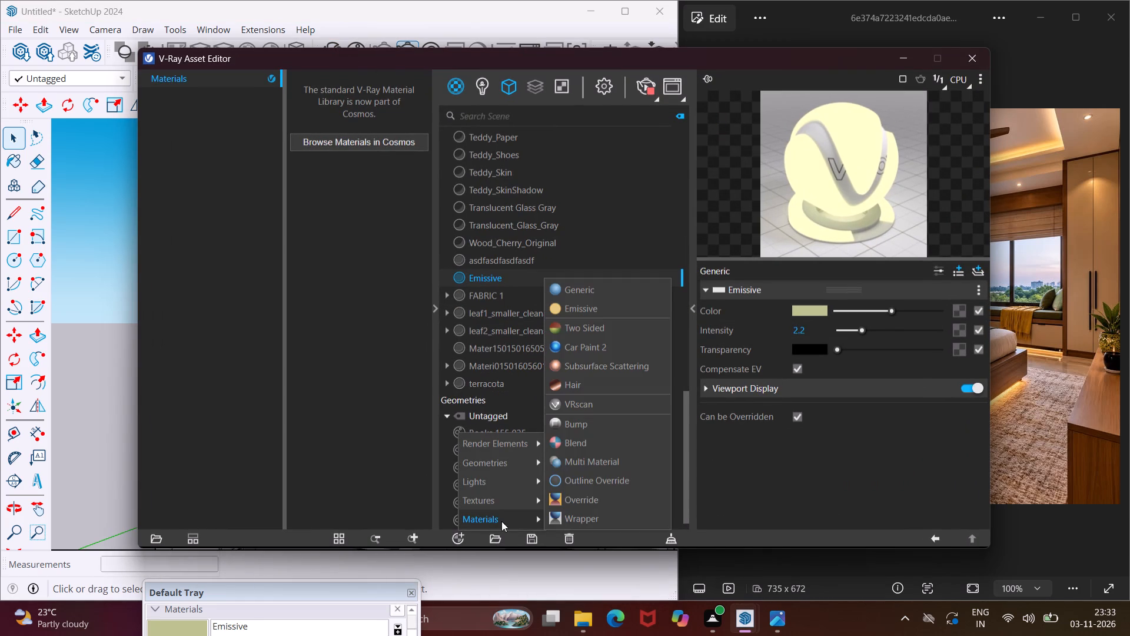
pyautogui.click(594, 291)
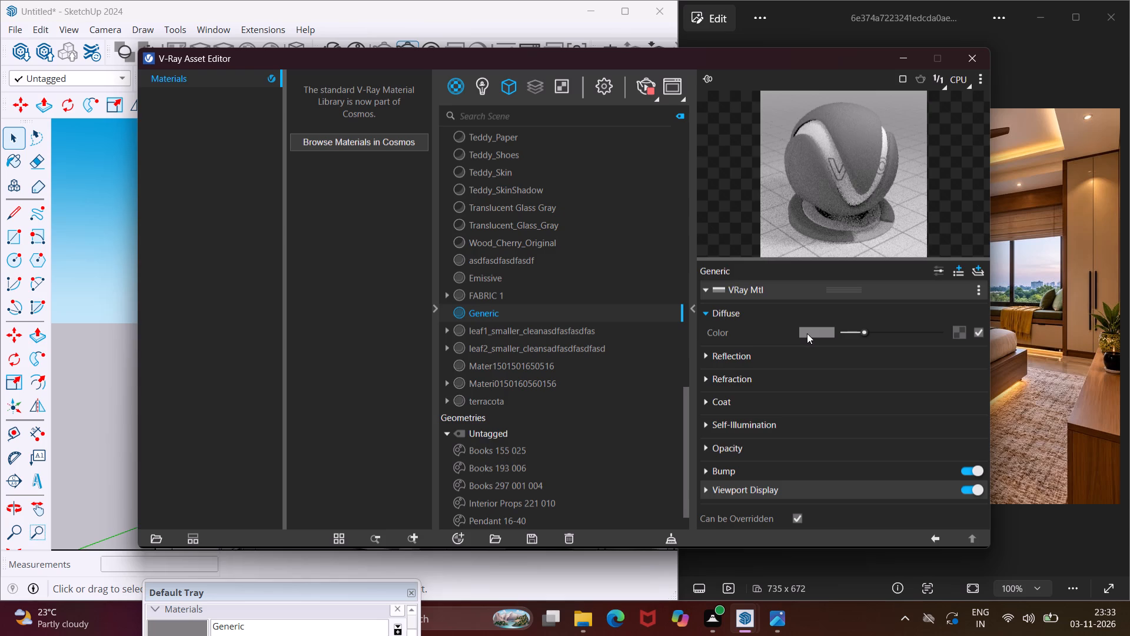
pyautogui.click(807, 333)
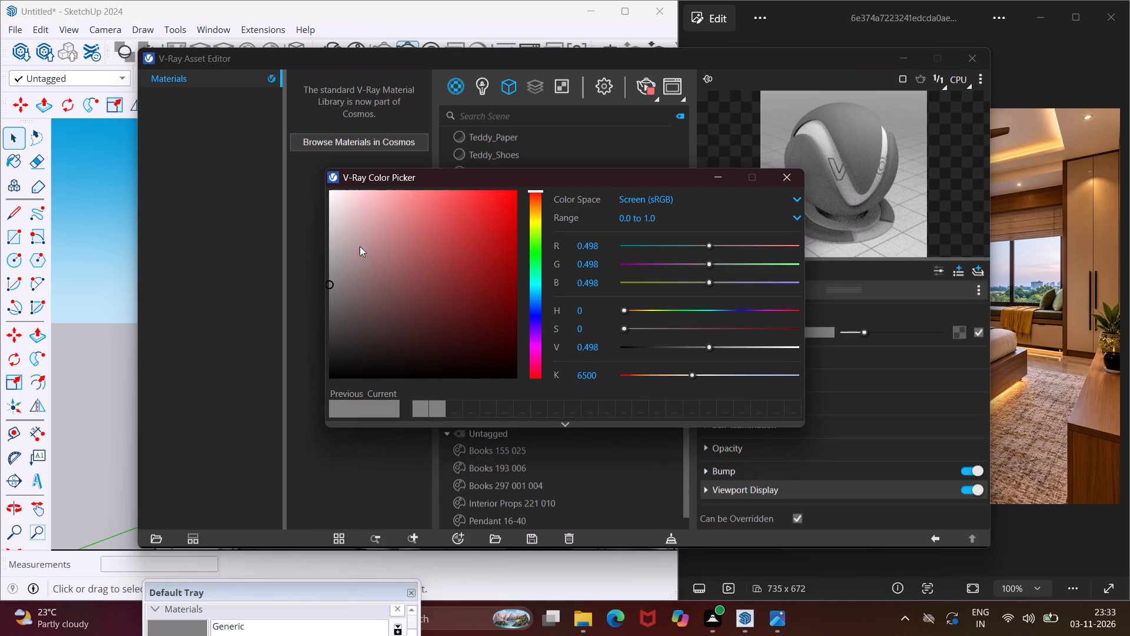
pyautogui.click(357, 231)
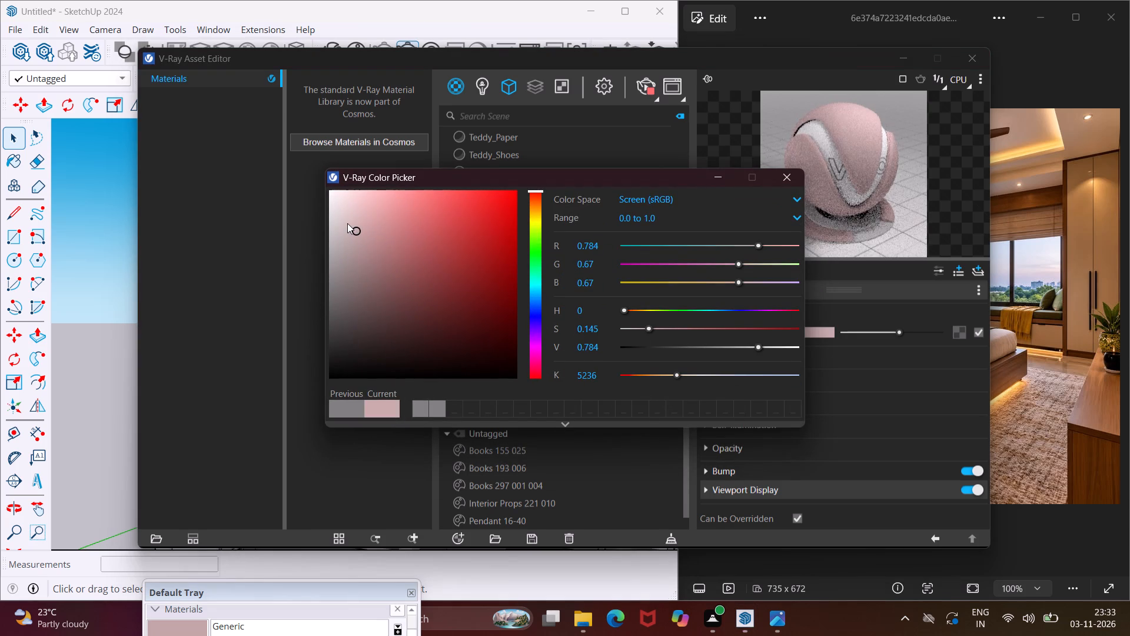
pyautogui.click(344, 227)
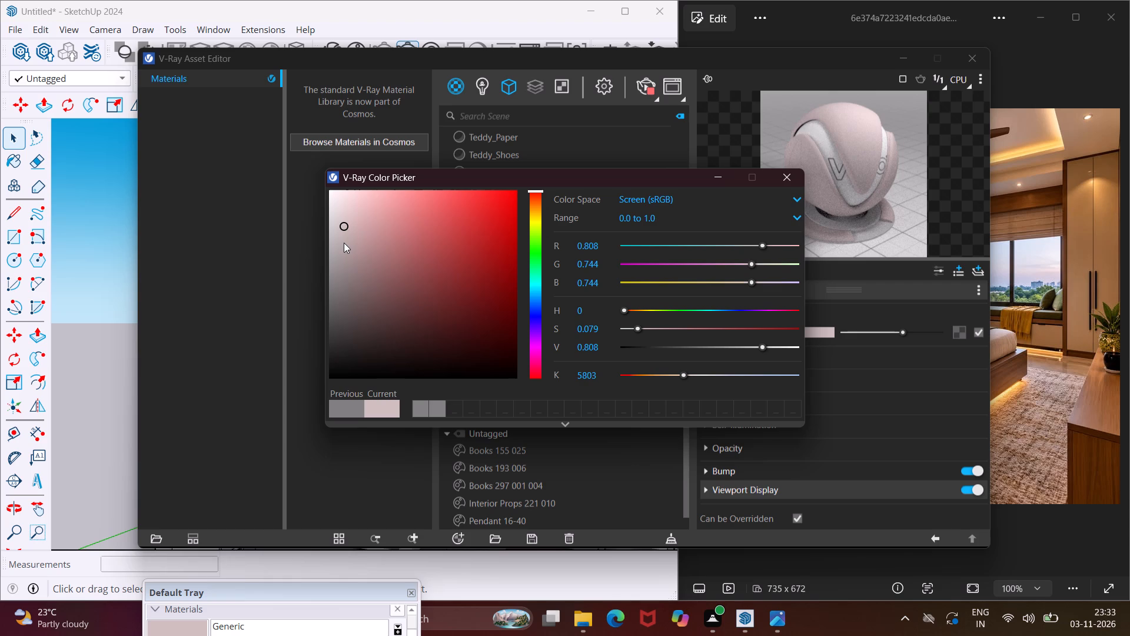
pyautogui.click(342, 239)
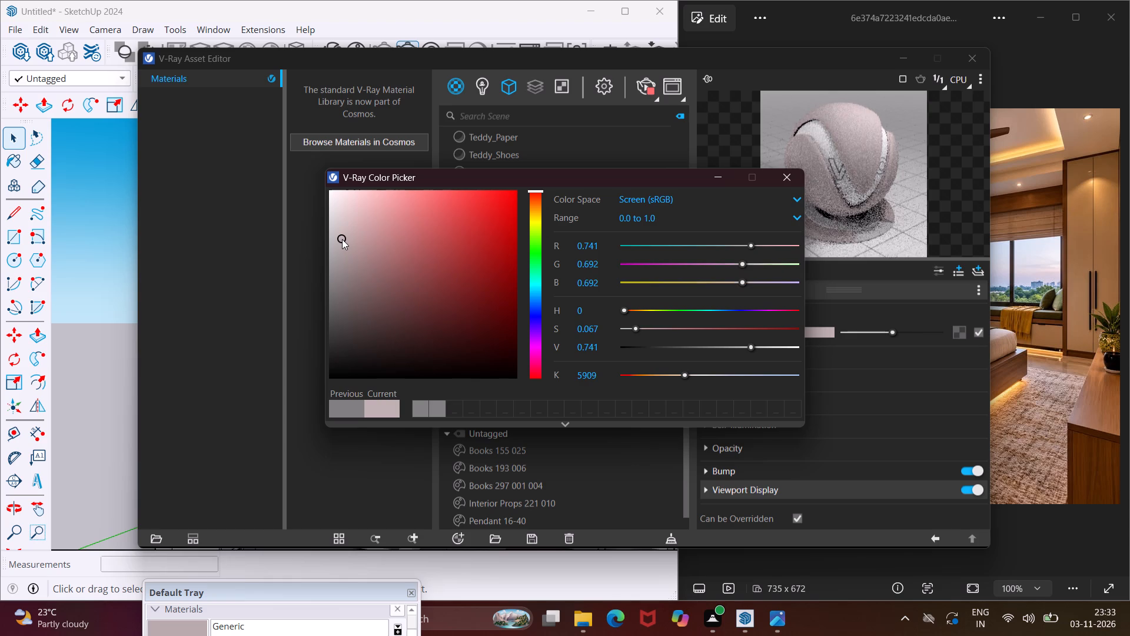
pyautogui.click(707, 181)
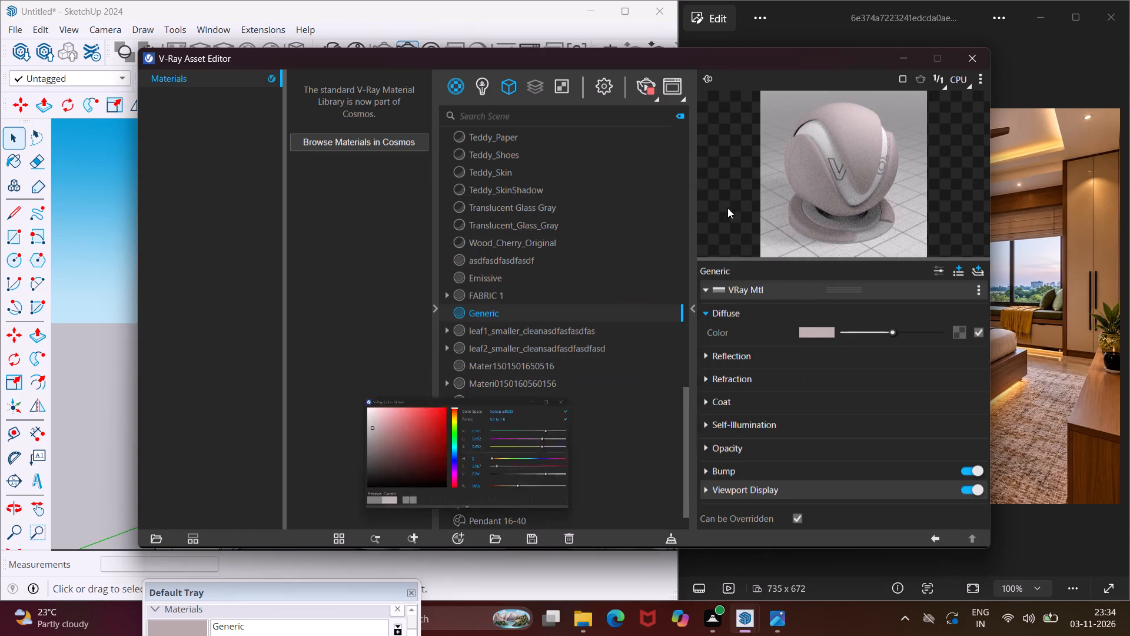
# Switch the material preview scene to Wall.
pyautogui.click(980, 78)
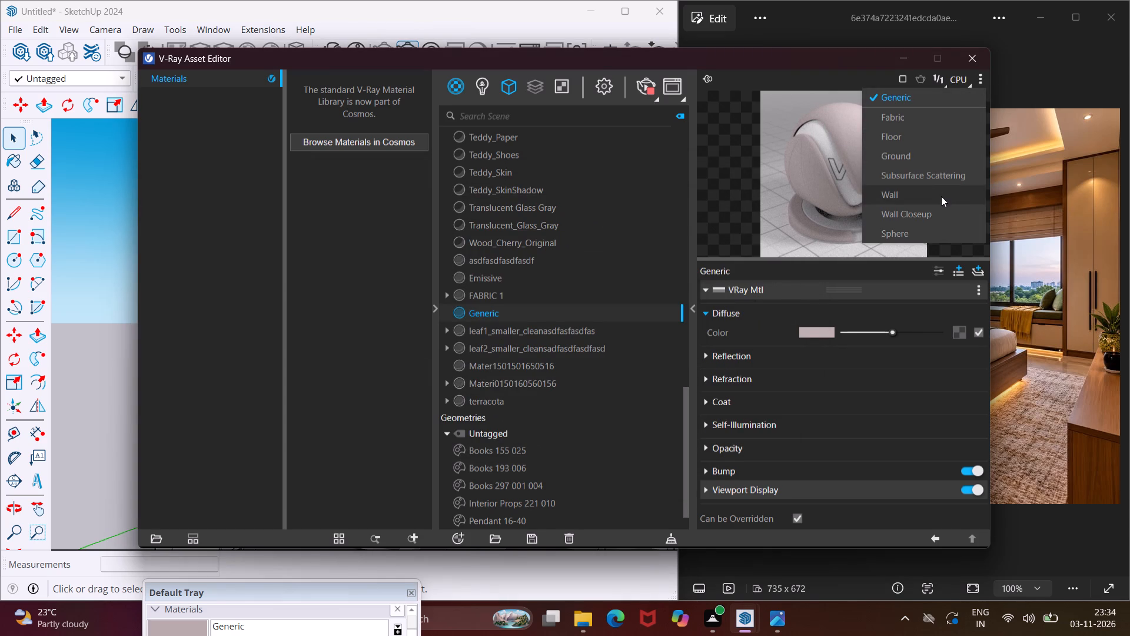
pyautogui.click(941, 196)
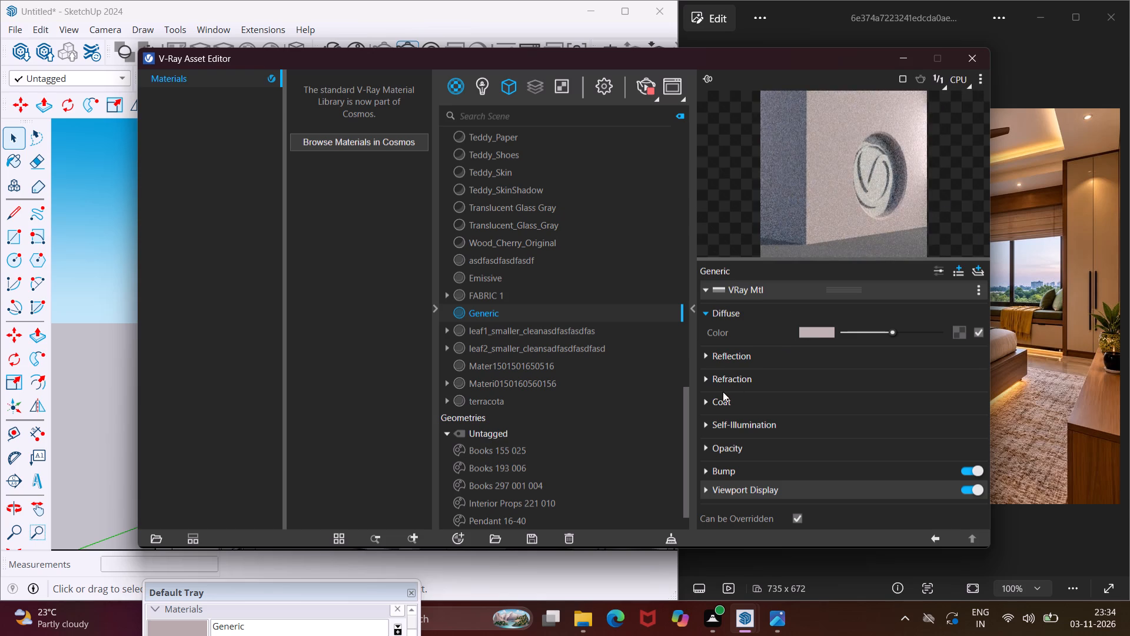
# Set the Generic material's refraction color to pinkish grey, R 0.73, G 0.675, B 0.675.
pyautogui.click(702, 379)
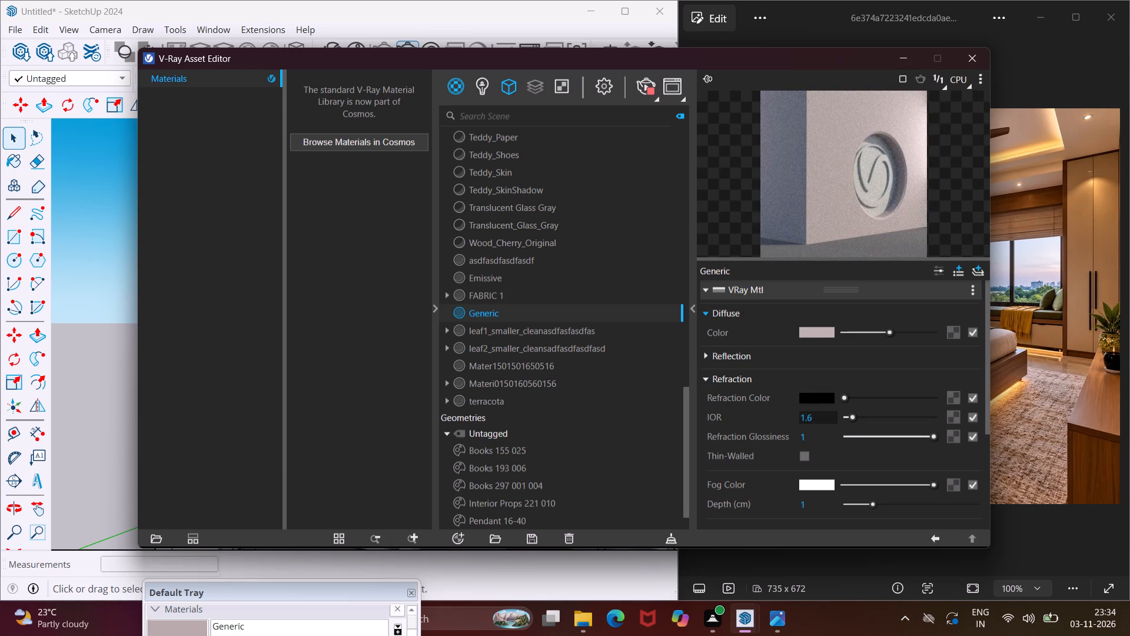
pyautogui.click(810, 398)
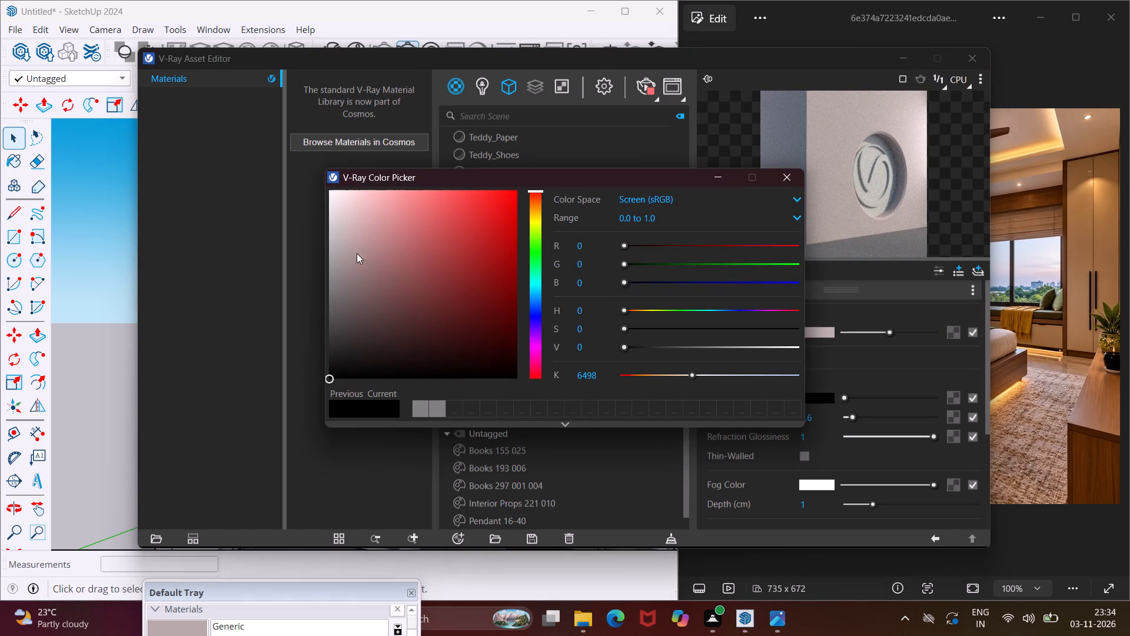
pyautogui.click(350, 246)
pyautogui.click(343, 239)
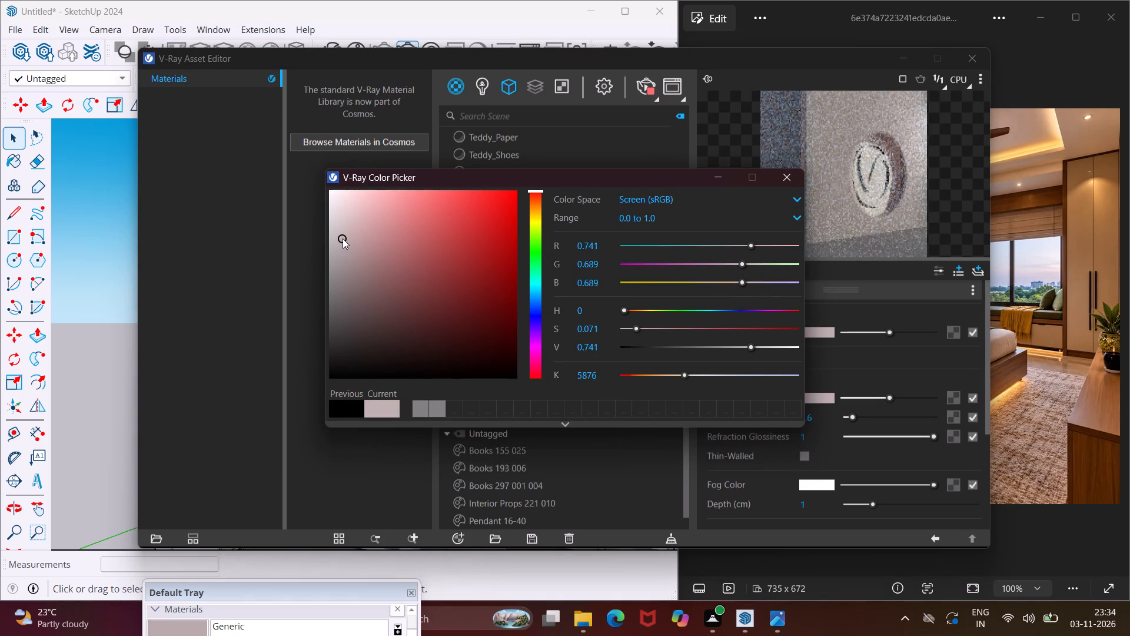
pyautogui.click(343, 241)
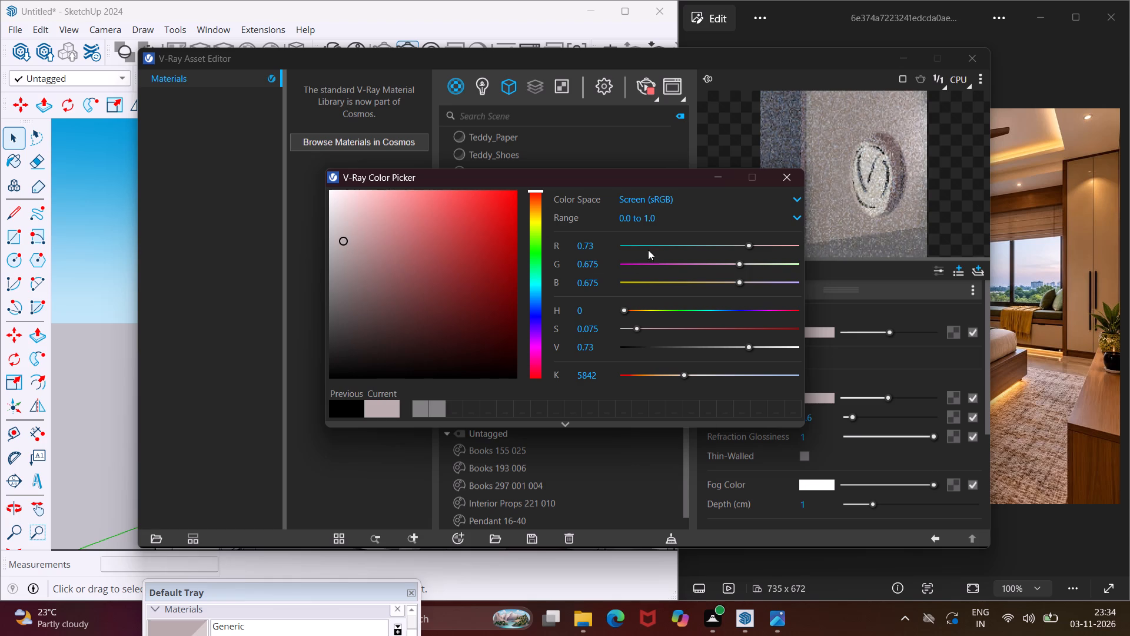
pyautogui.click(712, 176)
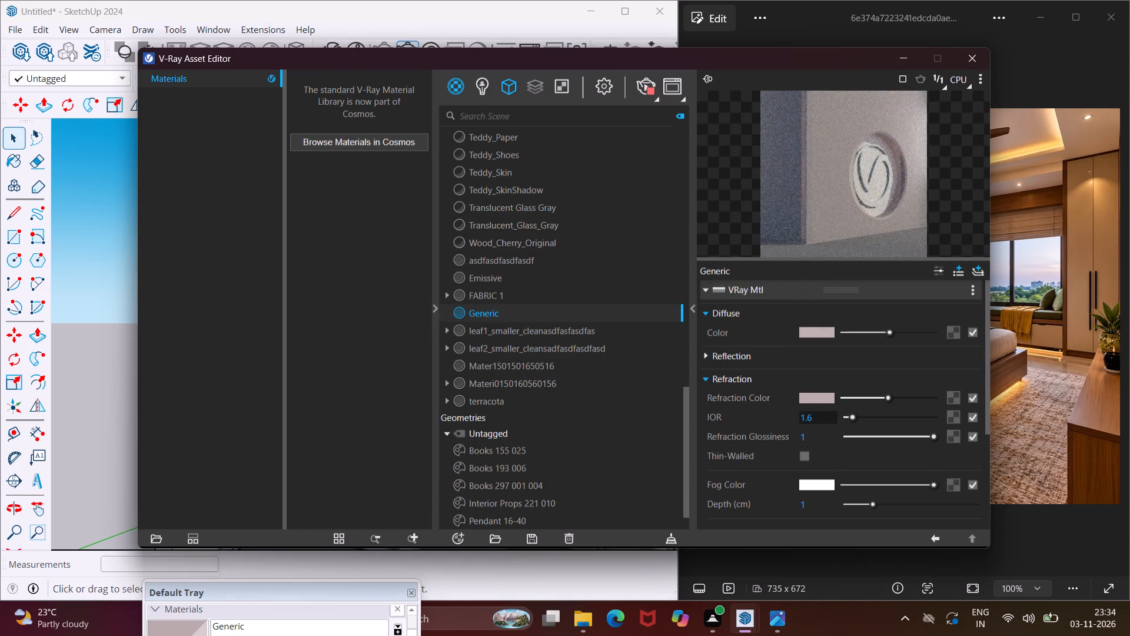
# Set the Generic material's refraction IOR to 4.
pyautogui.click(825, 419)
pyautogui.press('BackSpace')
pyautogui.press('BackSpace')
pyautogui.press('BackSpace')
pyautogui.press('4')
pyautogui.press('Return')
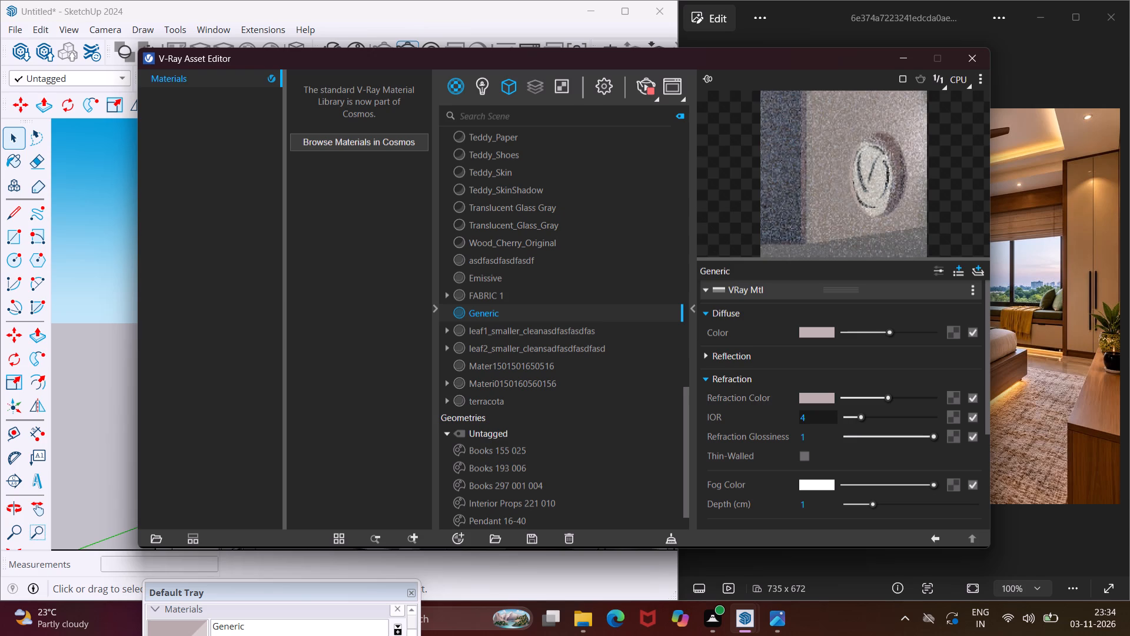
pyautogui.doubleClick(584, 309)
# Paint both wardrobe door panels beside the window with the Generic material.
pyautogui.click(908, 54)
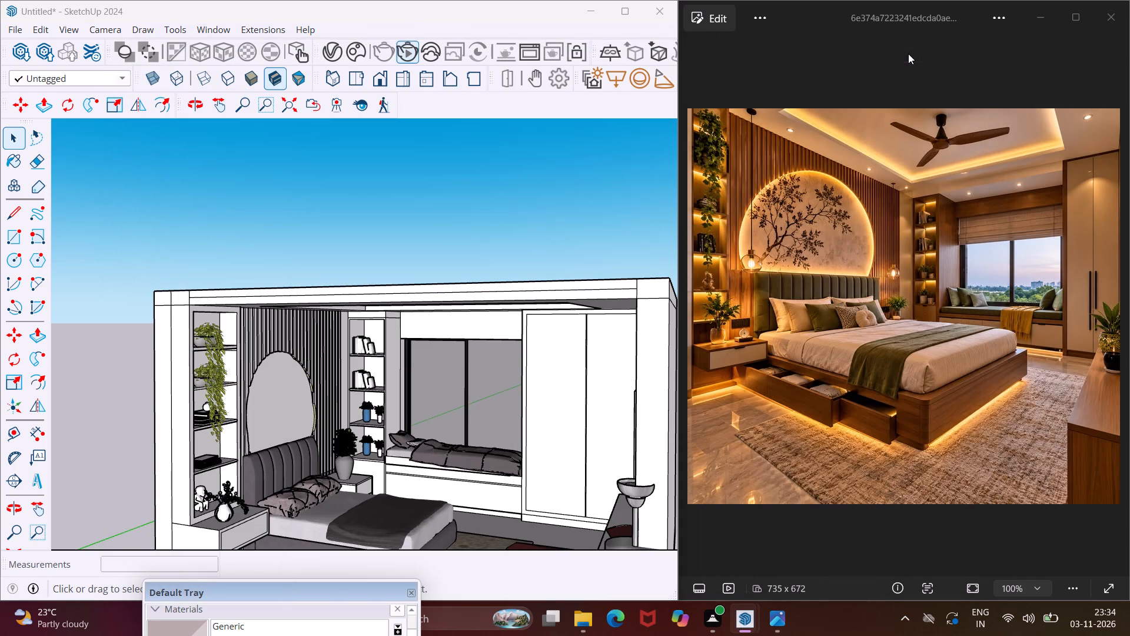
pyautogui.click(185, 625)
pyautogui.scroll(3, 517, 408)
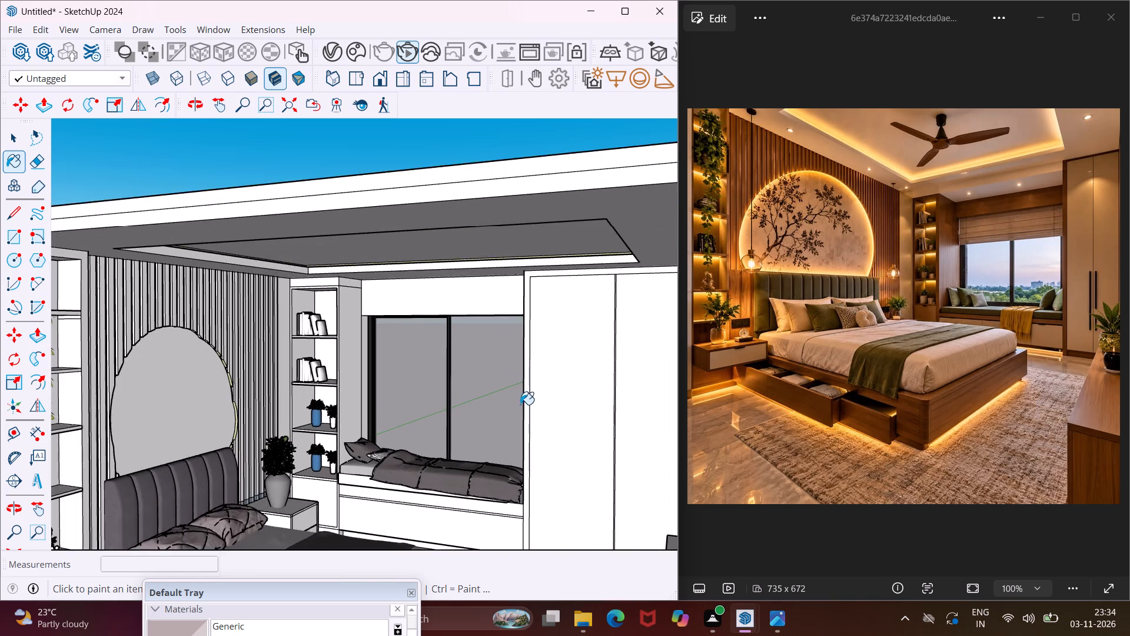
pyautogui.scroll(2, 520, 405)
pyautogui.click(565, 402)
pyautogui.click(656, 366)
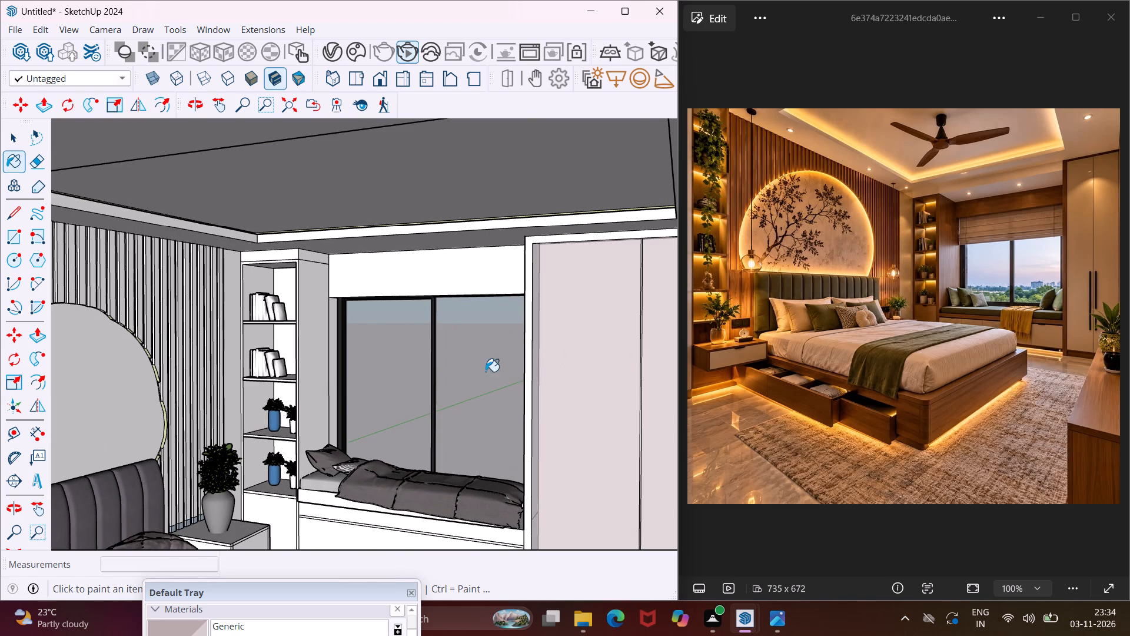
# Paint the front panel of the window seat's base with the Generic material.
pyautogui.scroll(-4, 359, 355)
pyautogui.scroll(4, 423, 500)
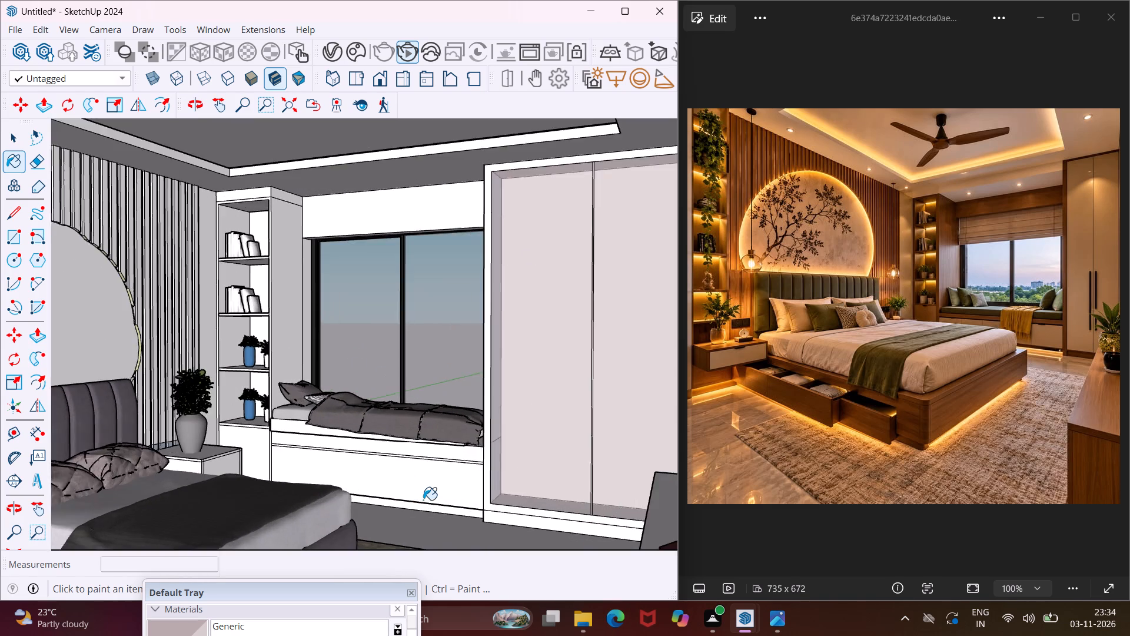
pyautogui.scroll(6, 423, 500)
pyautogui.click(434, 474)
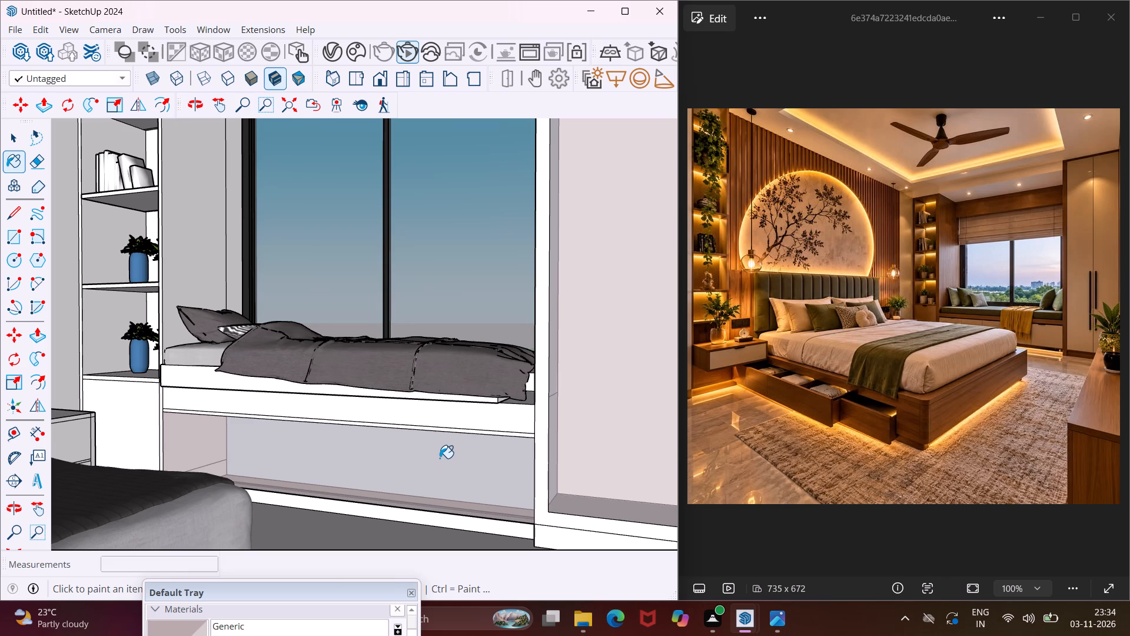
# In the V-Ray Asset Editor, set the Generic material's refraction IOR to 1.32 and its refraction color to black.
pyautogui.click(334, 61)
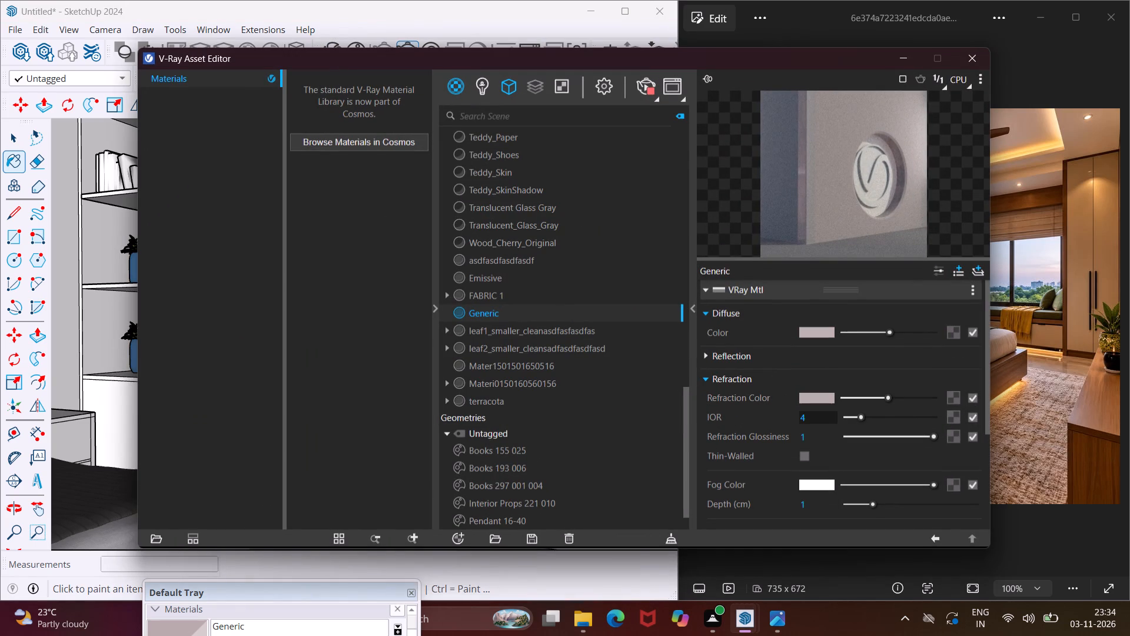
pyautogui.click(847, 418)
pyautogui.scroll(4, 845, 417)
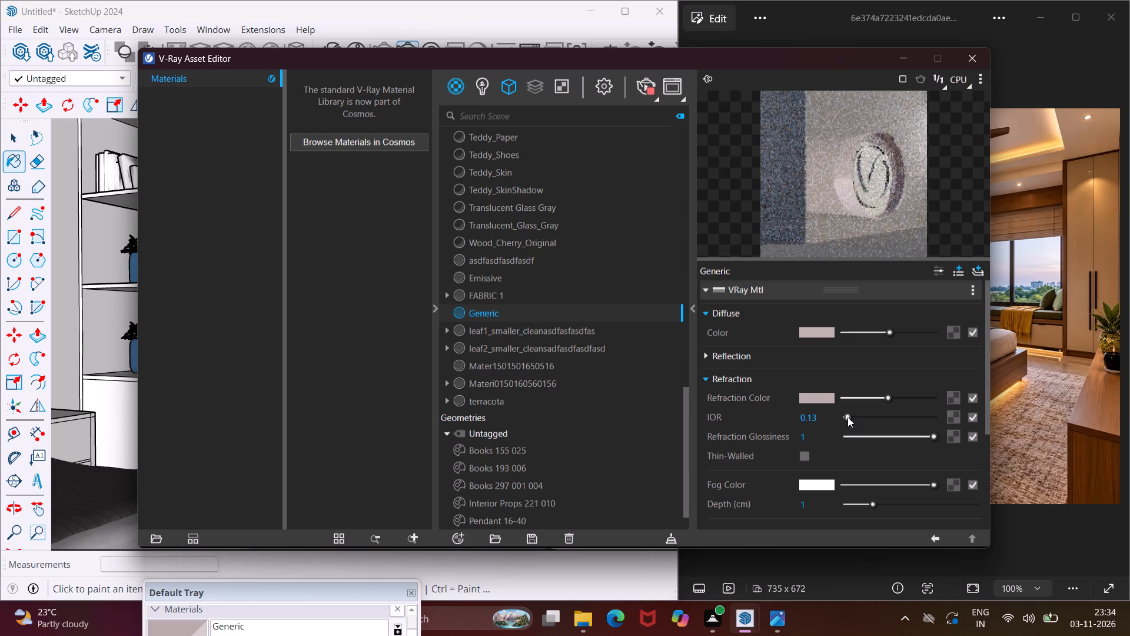
pyautogui.click(851, 418)
pyautogui.doubleClick(583, 309)
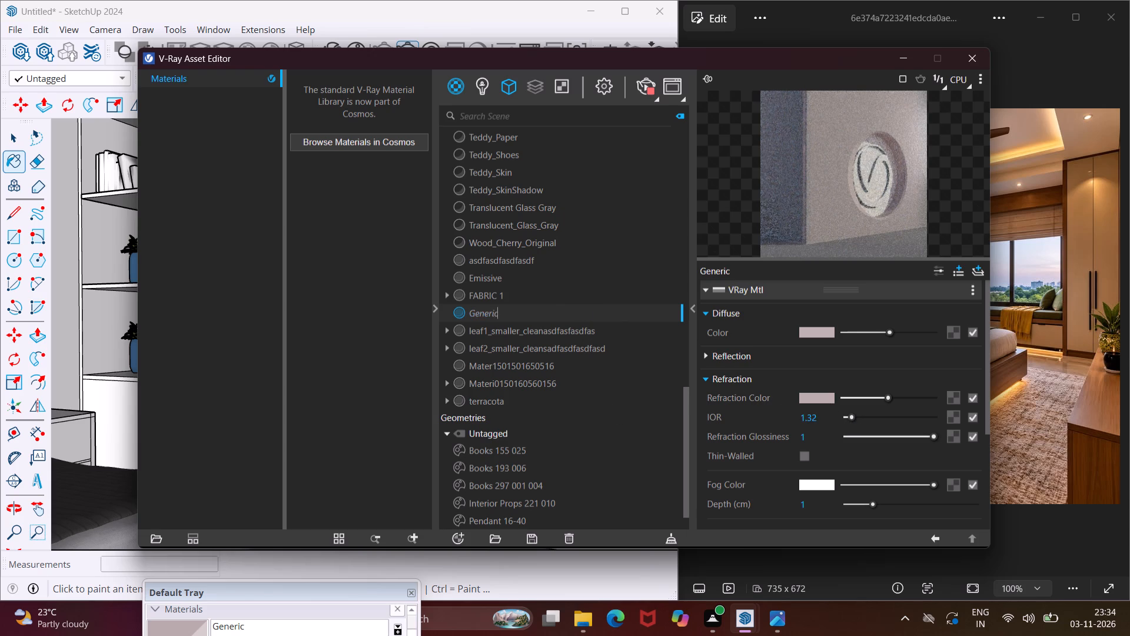
pyautogui.click(842, 398)
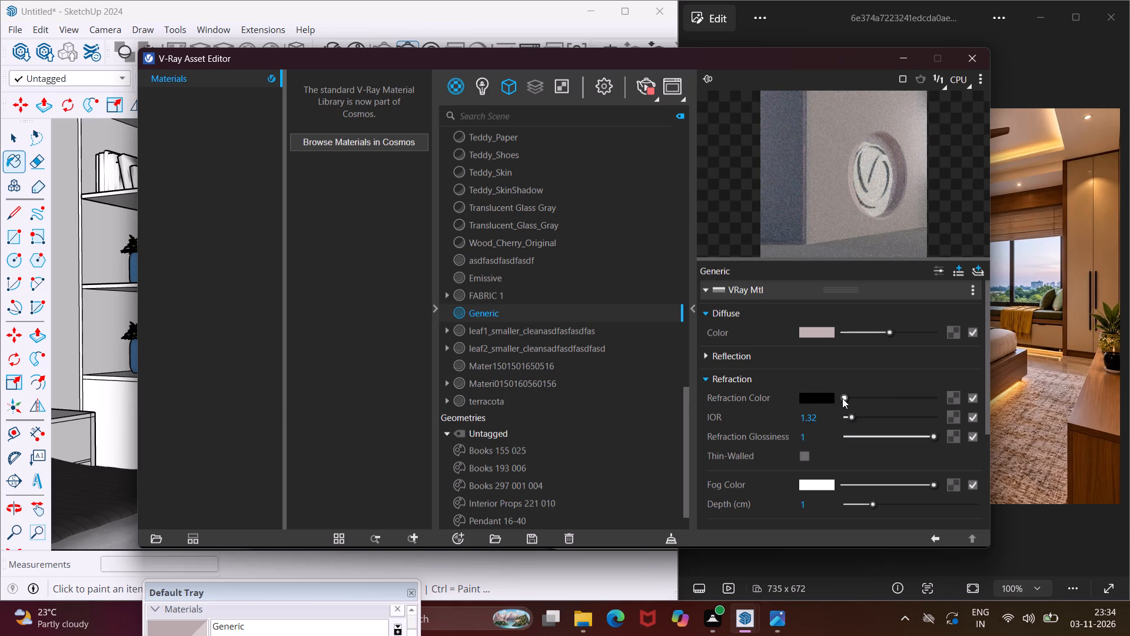
pyautogui.click(897, 67)
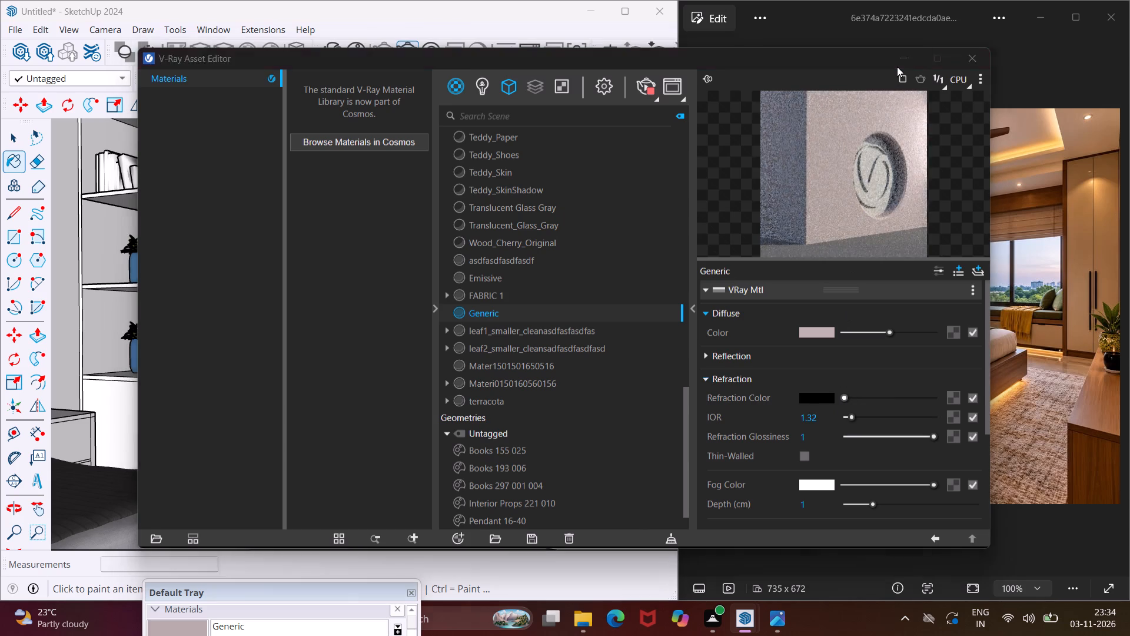
# Paint the drawer front of the floating nightstand near the room's open side with the Generic material.
pyautogui.scroll(-5, 557, 411)
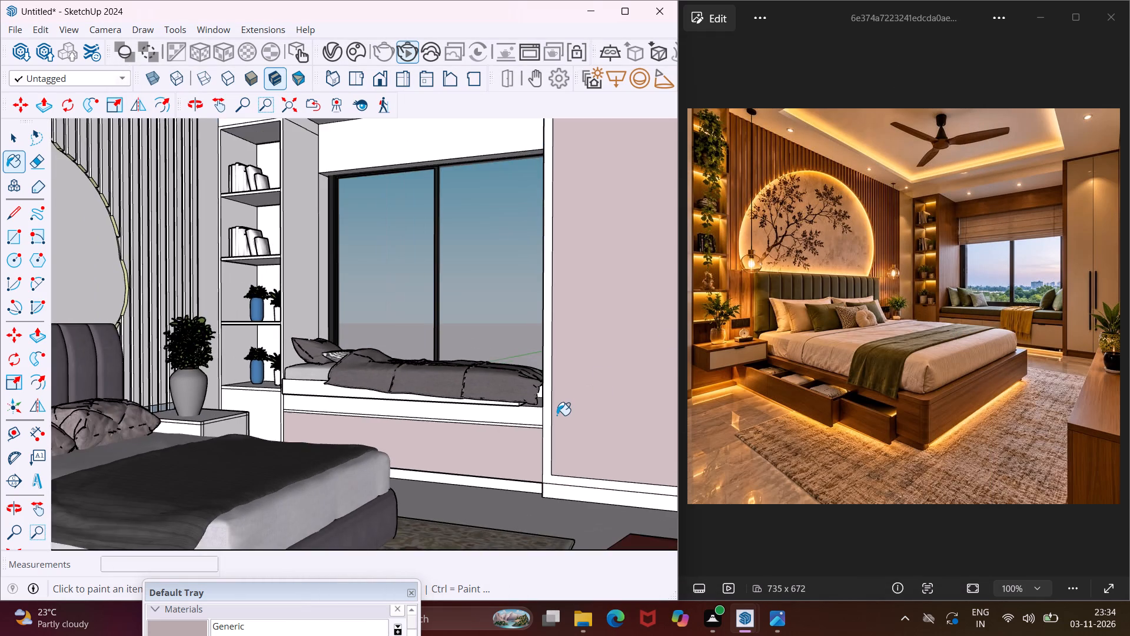
pyautogui.scroll(-5, 557, 415)
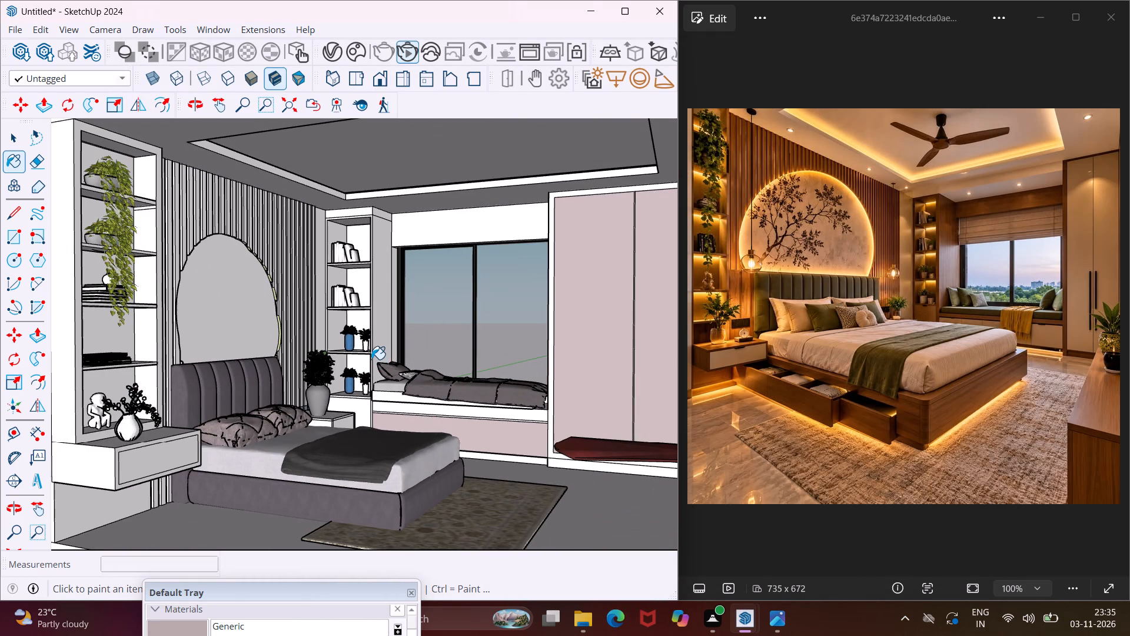
pyautogui.scroll(-7, 371, 359)
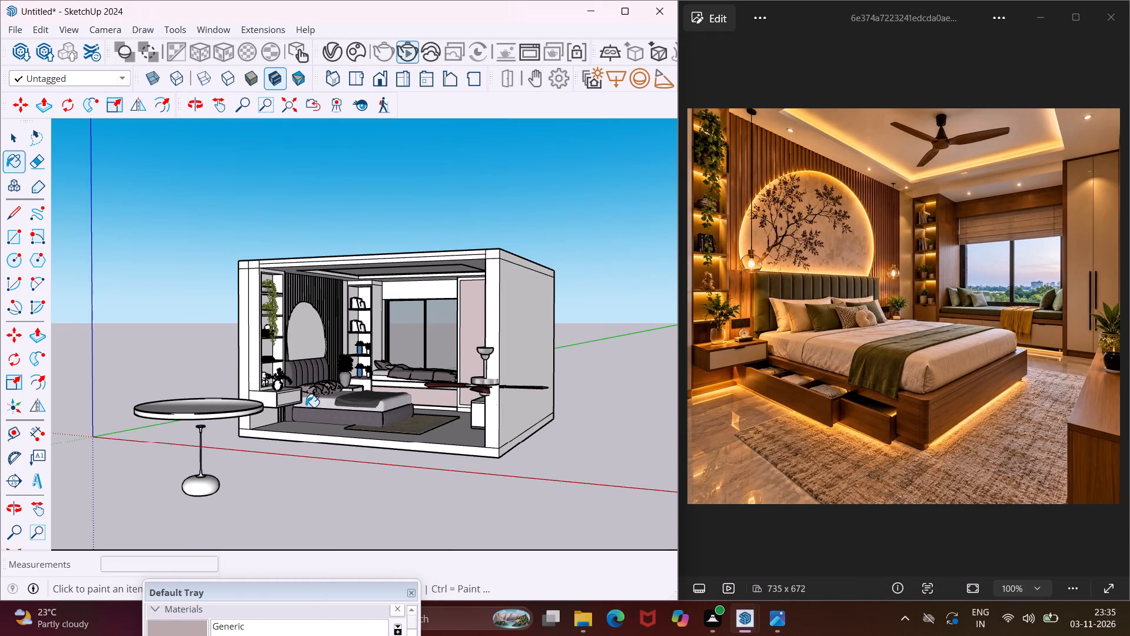
pyautogui.scroll(16, 282, 414)
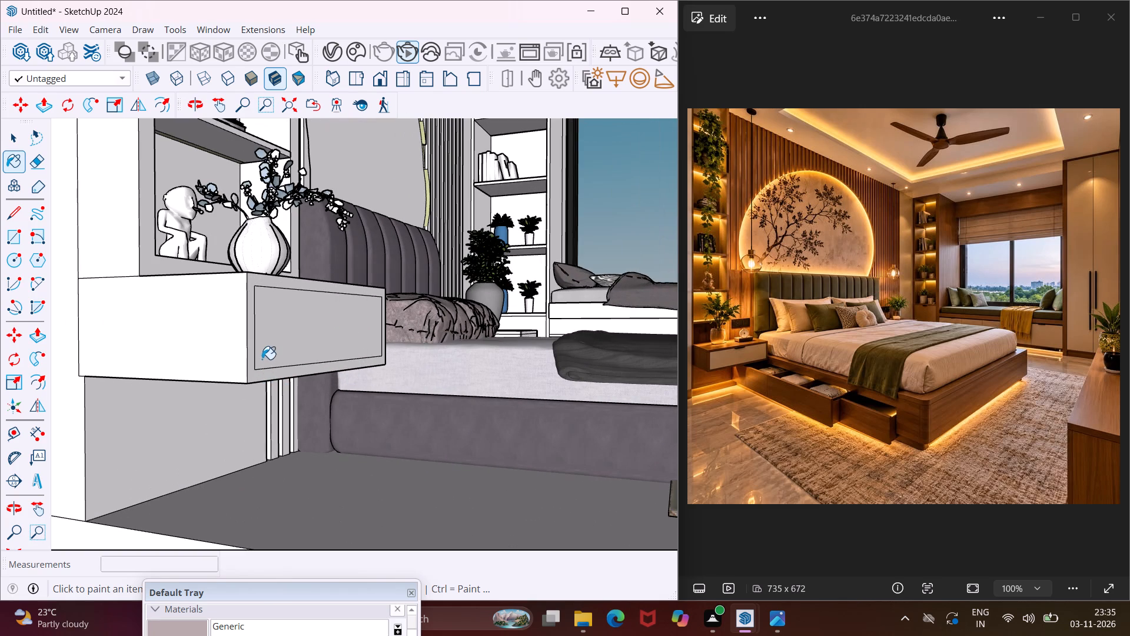
pyautogui.click(268, 332)
# Paint the TV console's door and drawer fronts and the inside of its open niche with the Generic material.
pyautogui.scroll(-5, 190, 361)
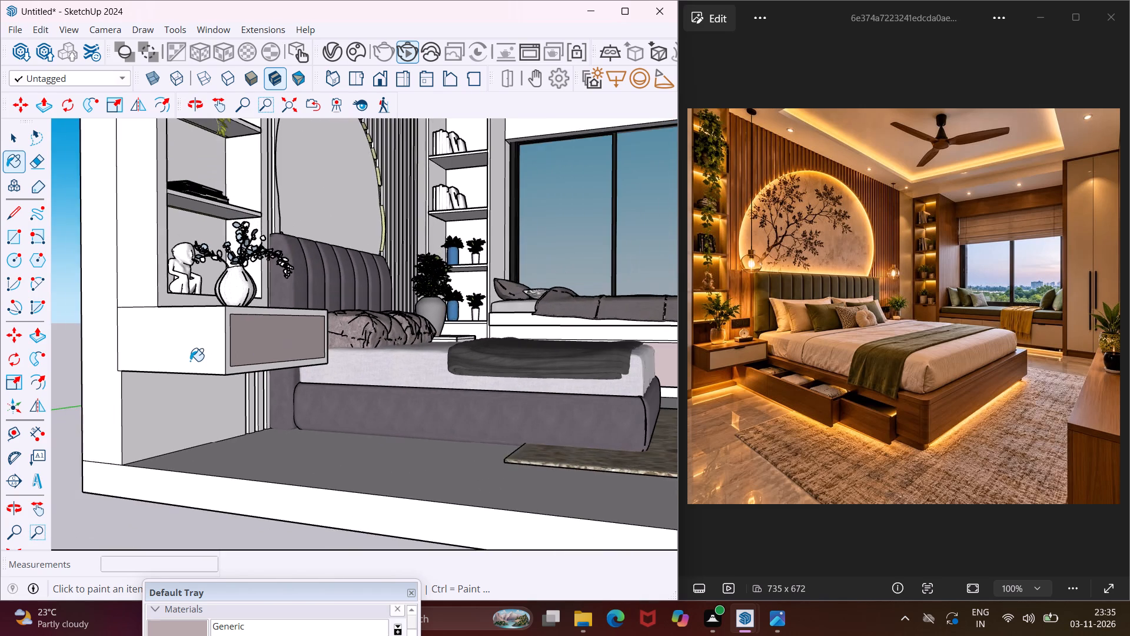
pyautogui.scroll(-5, 188, 357)
pyautogui.moveTo(208, 382); pyautogui.dragTo(488, 439, button='middle')
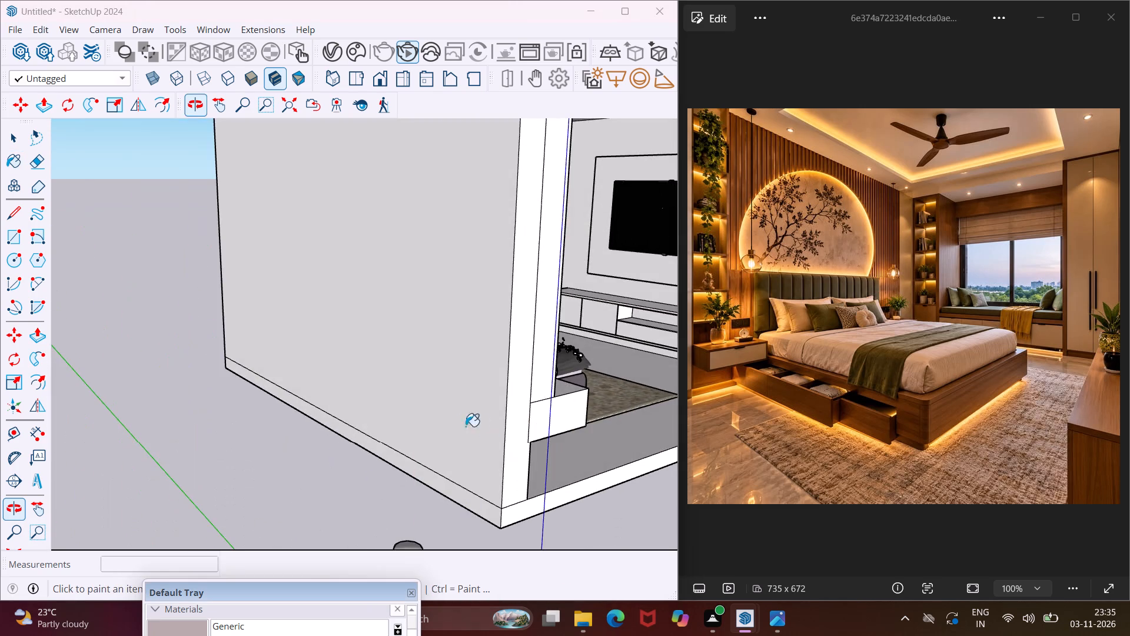
pyautogui.scroll(-4, 418, 412)
pyautogui.scroll(11, 632, 375)
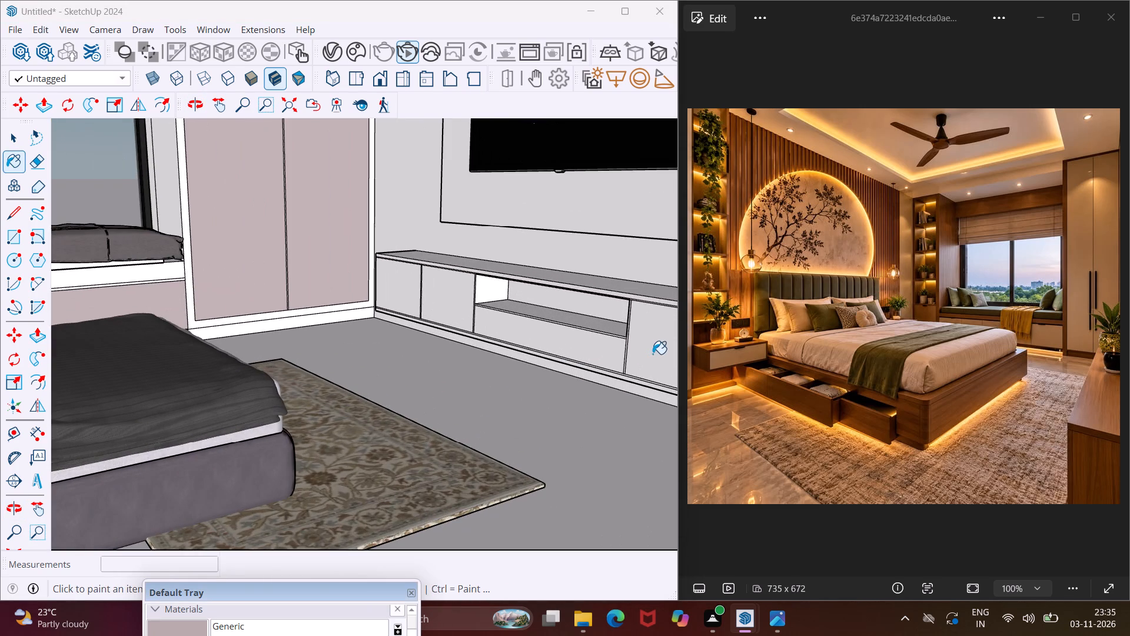
pyautogui.click(653, 353)
pyautogui.scroll(4, 622, 347)
pyautogui.click(614, 352)
pyautogui.click(595, 323)
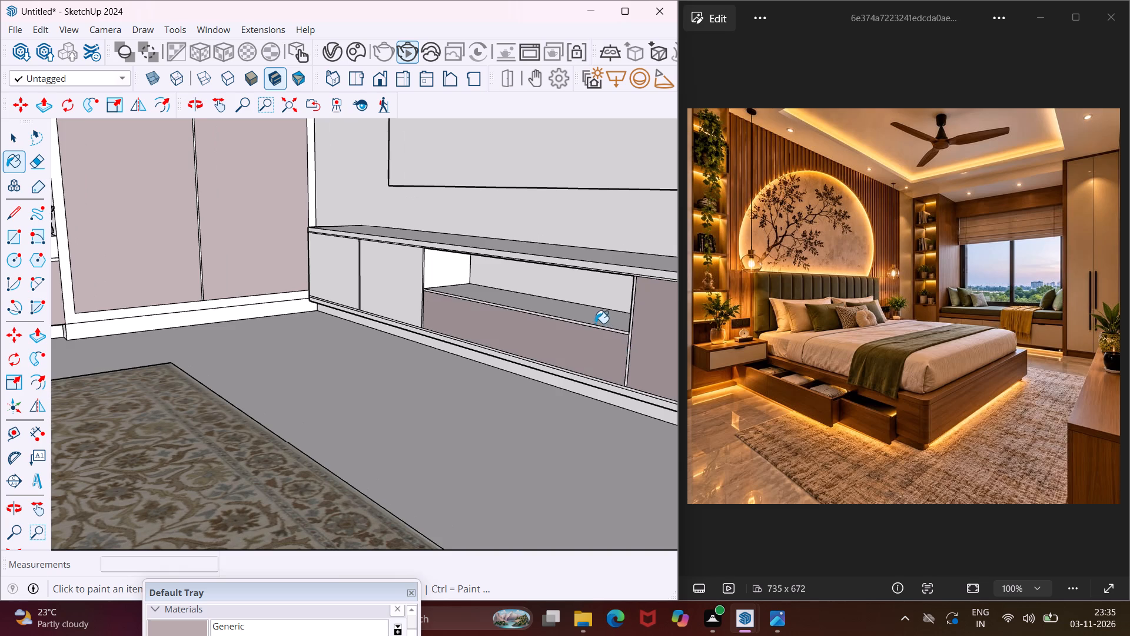
pyautogui.scroll(3, 584, 313)
pyautogui.click(579, 294)
pyautogui.click(426, 271)
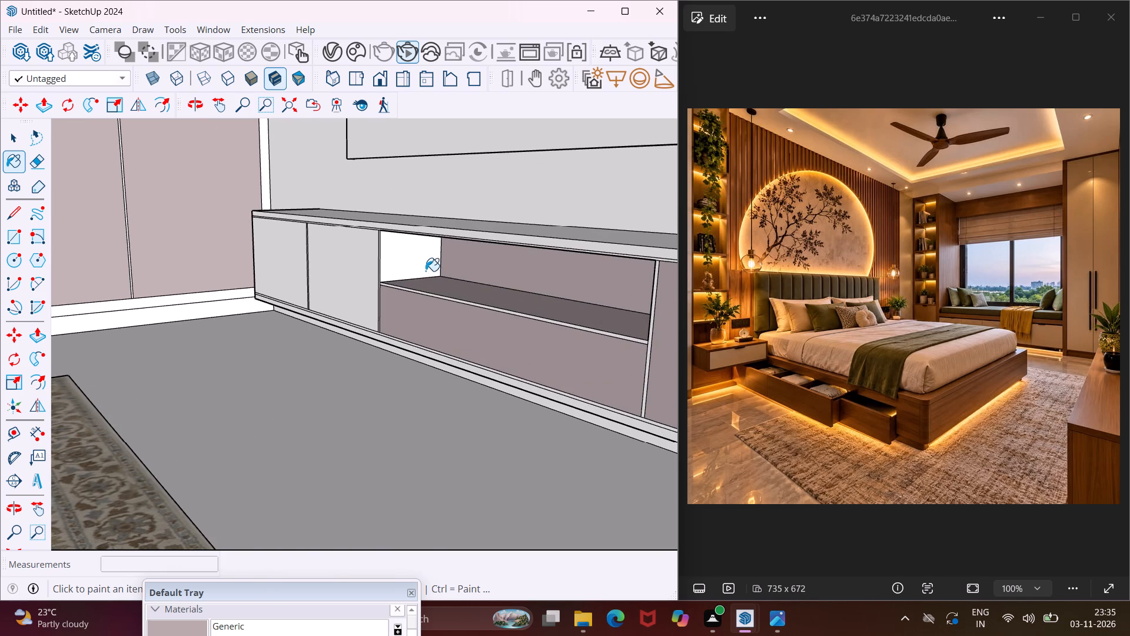
pyautogui.click(367, 273)
pyautogui.click(294, 267)
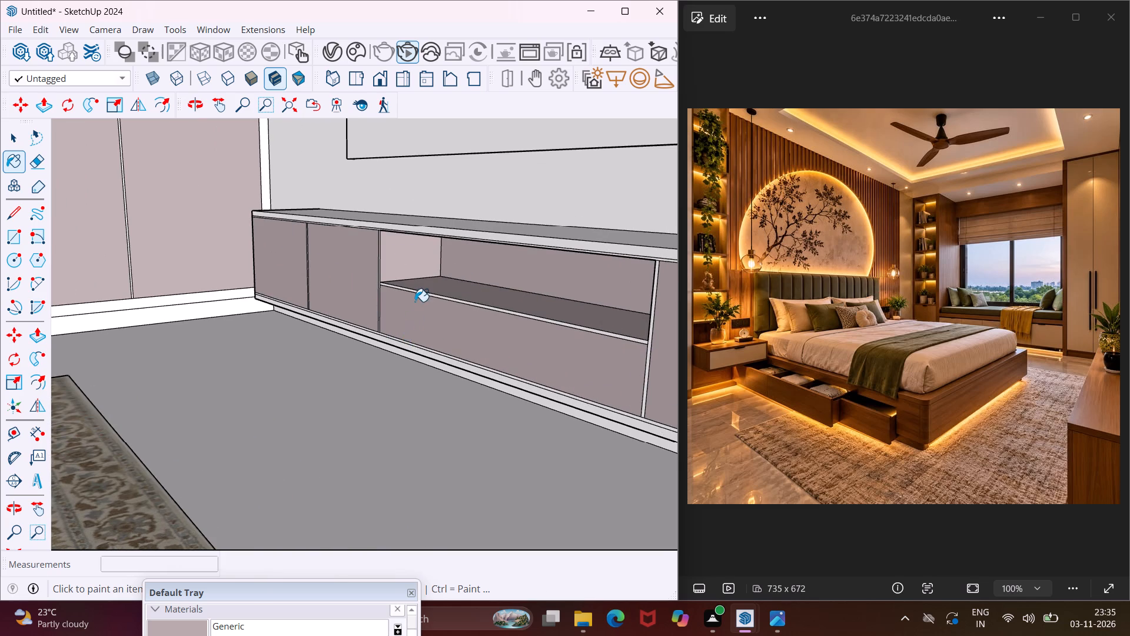
# Choose Wood Veneer 01 from the Wood material collection as the paint material.
pyautogui.scroll(-5, 415, 302)
pyautogui.moveTo(417, 309); pyautogui.dragTo(371, 293, button='middle')
pyautogui.scroll(-5, 387, 296)
pyautogui.scroll(-5, 321, 306)
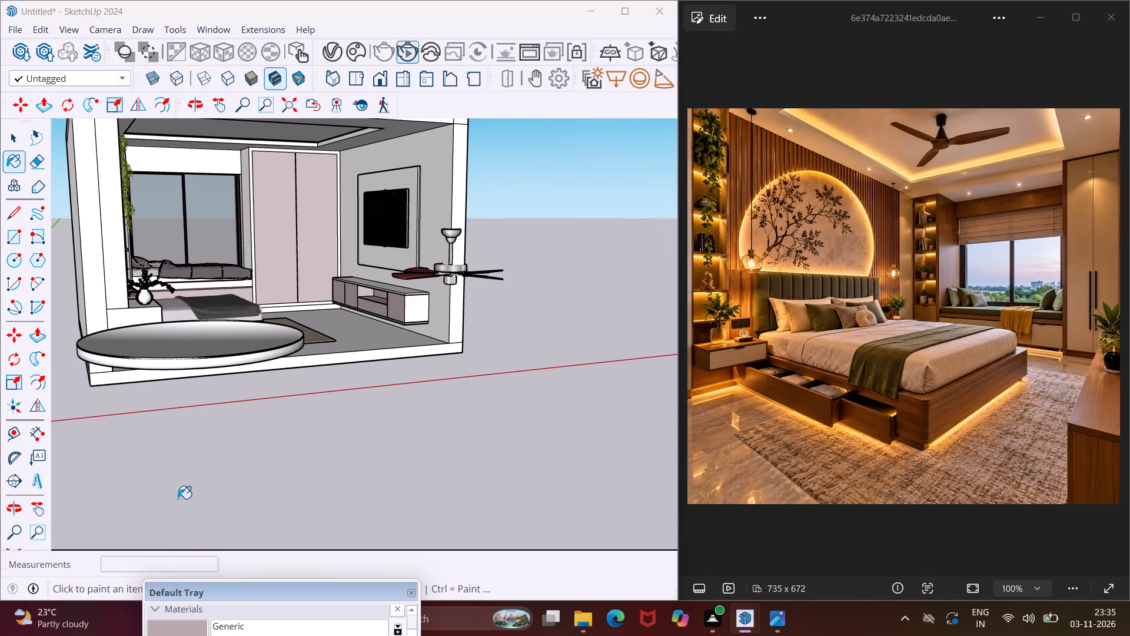
pyautogui.moveTo(235, 592); pyautogui.dragTo(235, 407)
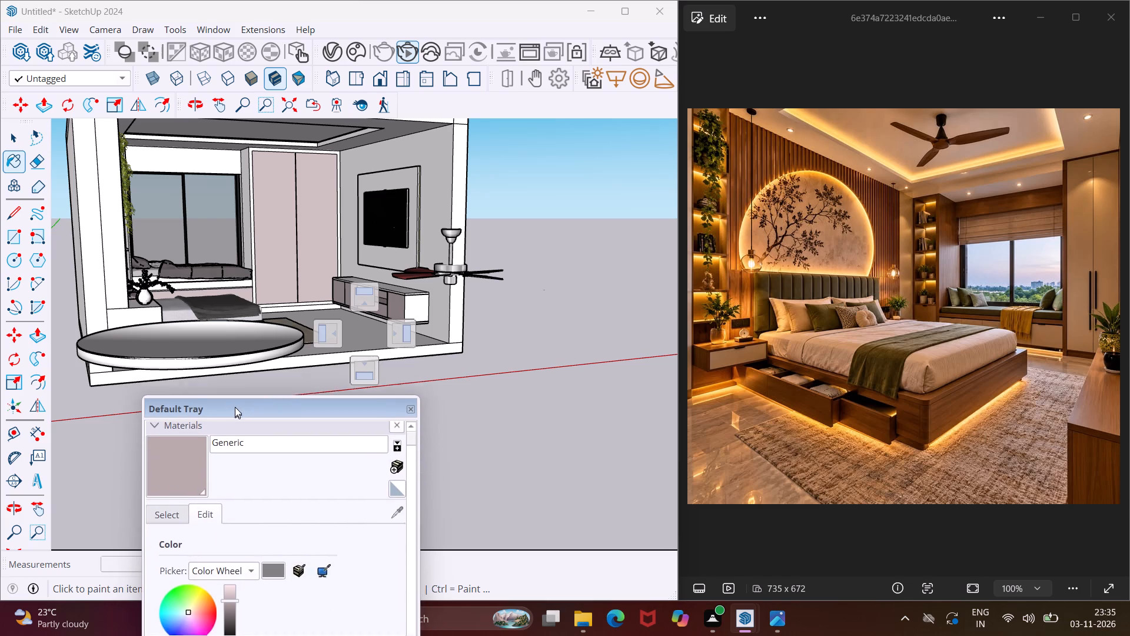
pyautogui.moveTo(235, 407); pyautogui.dragTo(240, 376)
pyautogui.click(179, 481)
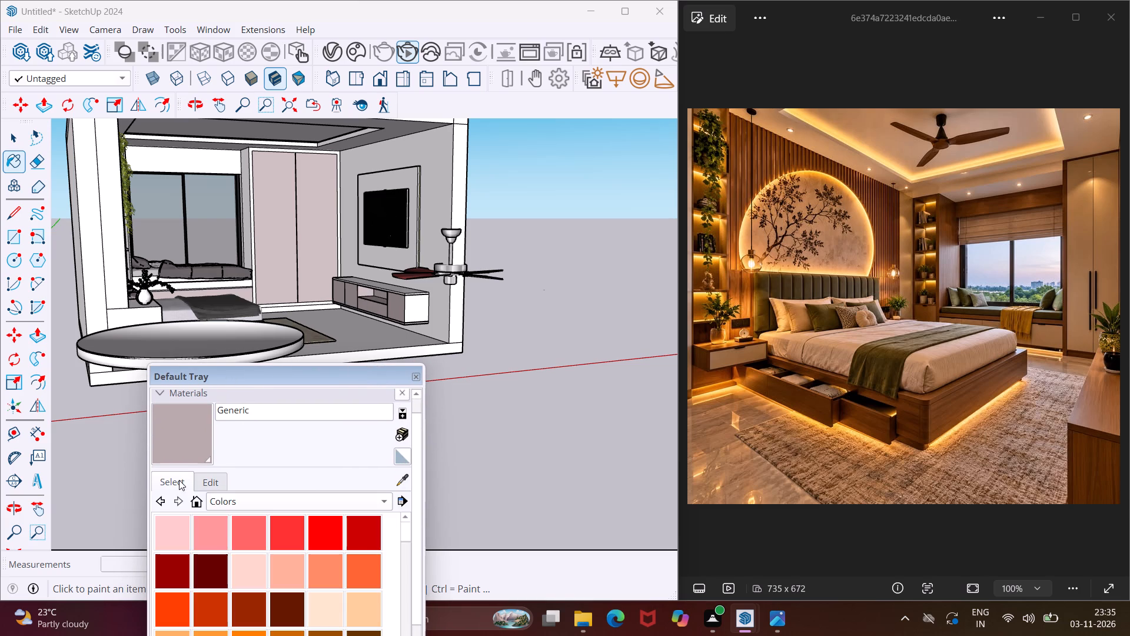
pyautogui.scroll(-5, 264, 564)
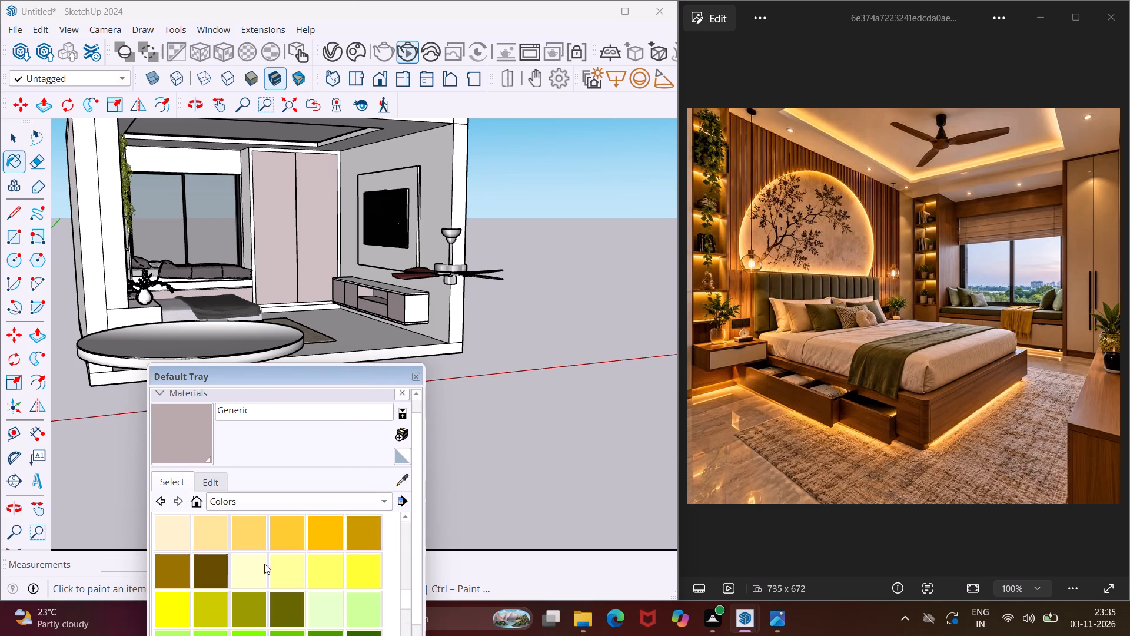
pyautogui.scroll(-1, 264, 564)
pyautogui.click(260, 498)
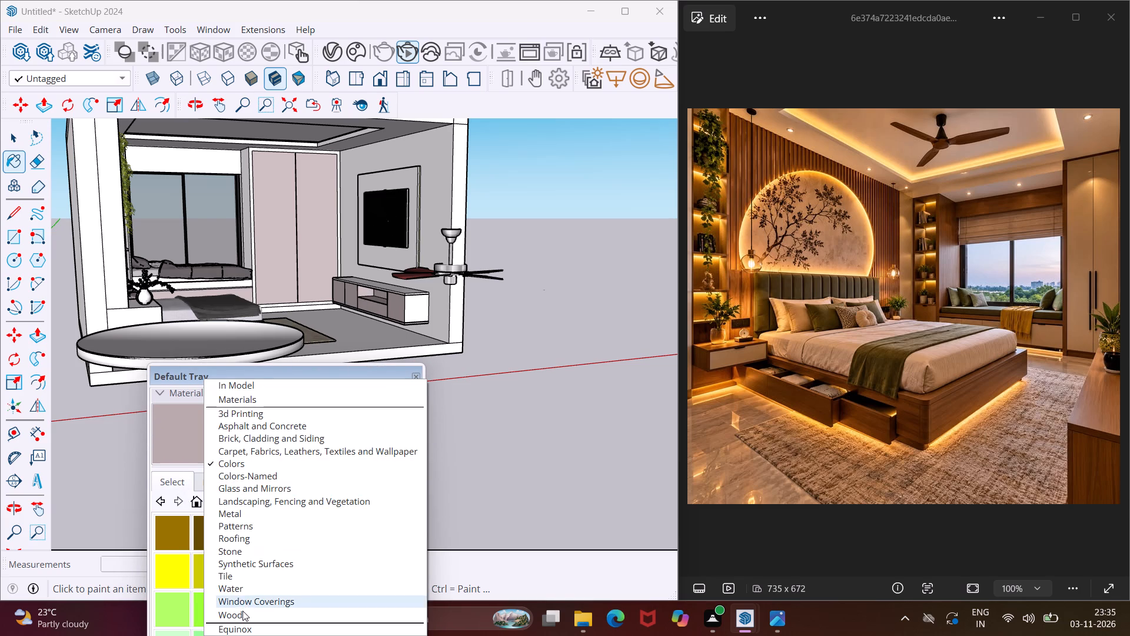
pyautogui.click(242, 612)
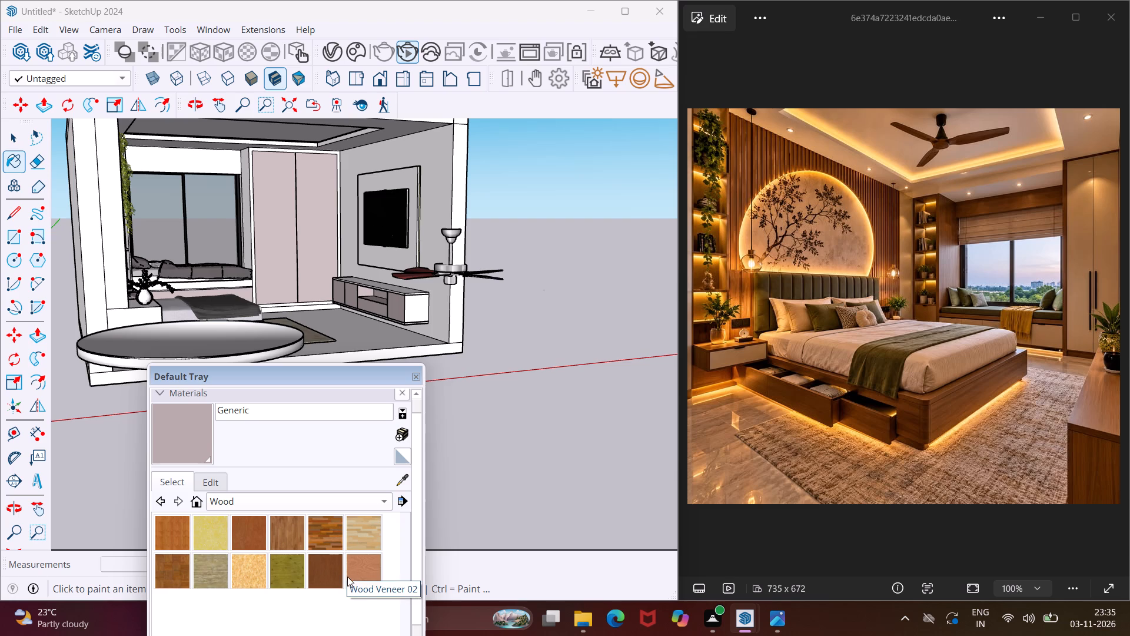
pyautogui.click(334, 569)
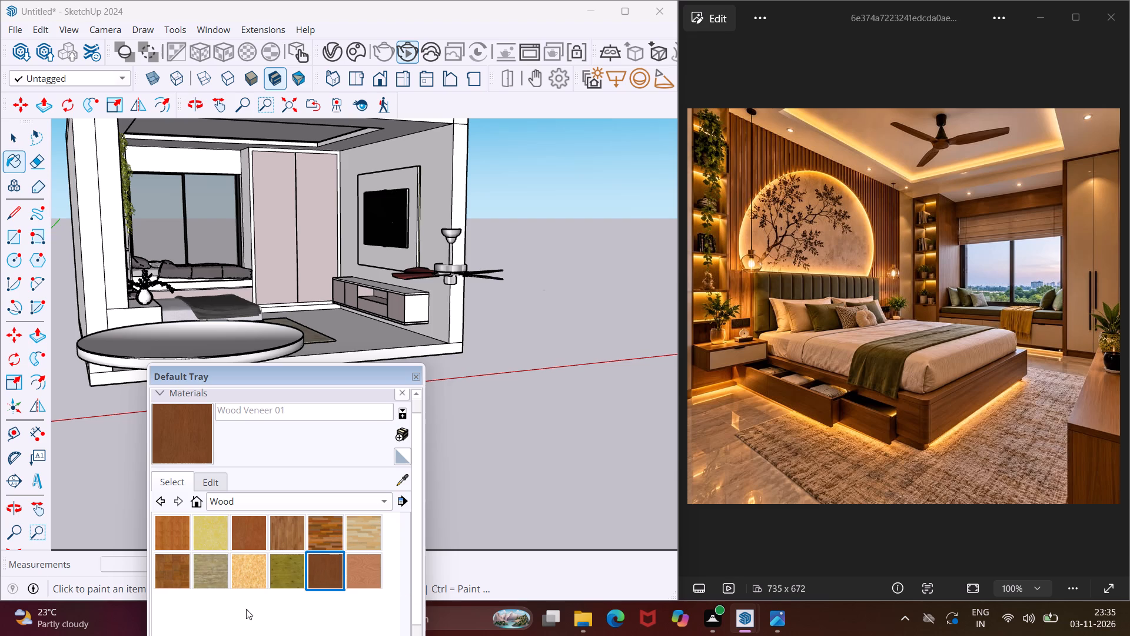
# Paint the TV console's end panel, its top with front edge, and the strip beneath the top with Wood Veneer 01.
pyautogui.scroll(4, 144, 250)
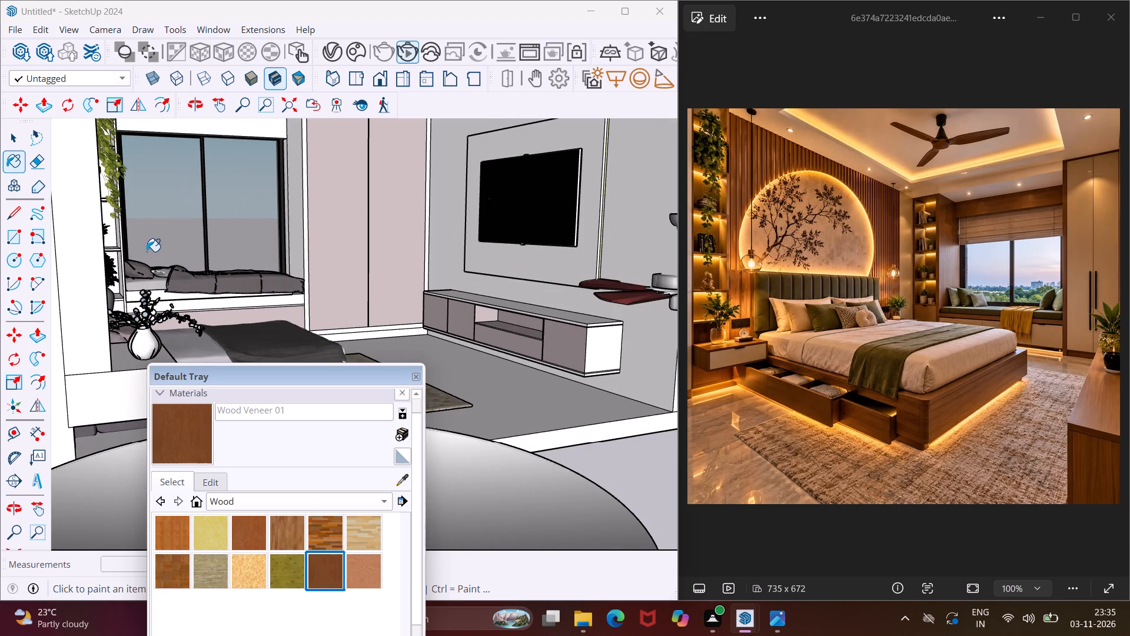
pyautogui.scroll(7, 570, 353)
pyautogui.click(610, 343)
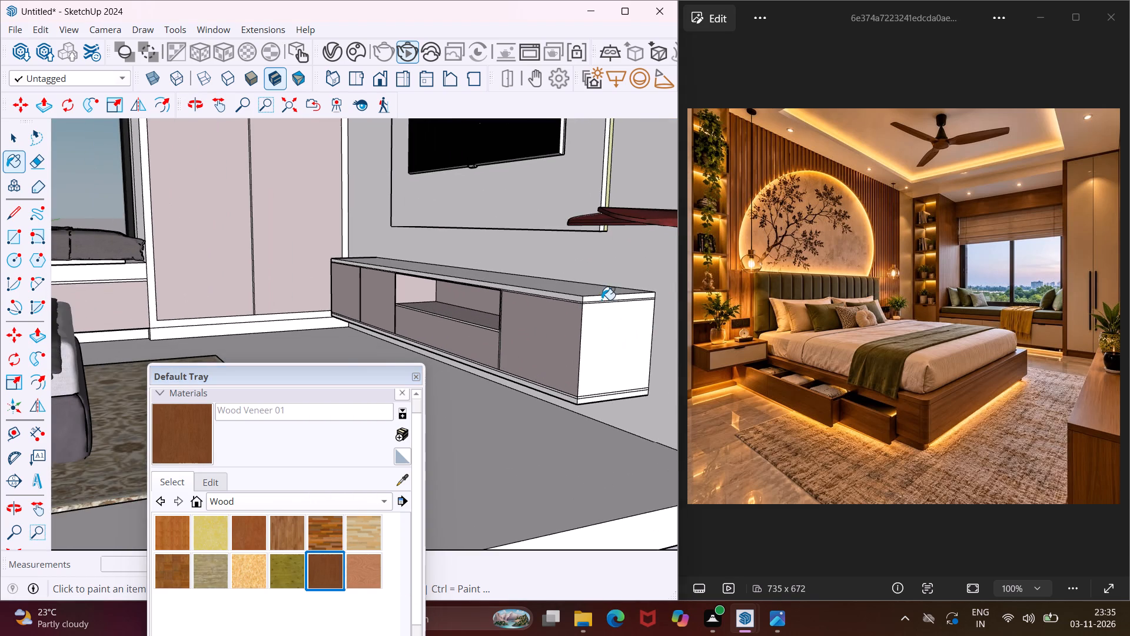
pyautogui.scroll(7, 601, 297)
pyautogui.click(593, 300)
pyautogui.scroll(4, 577, 291)
pyautogui.click(567, 290)
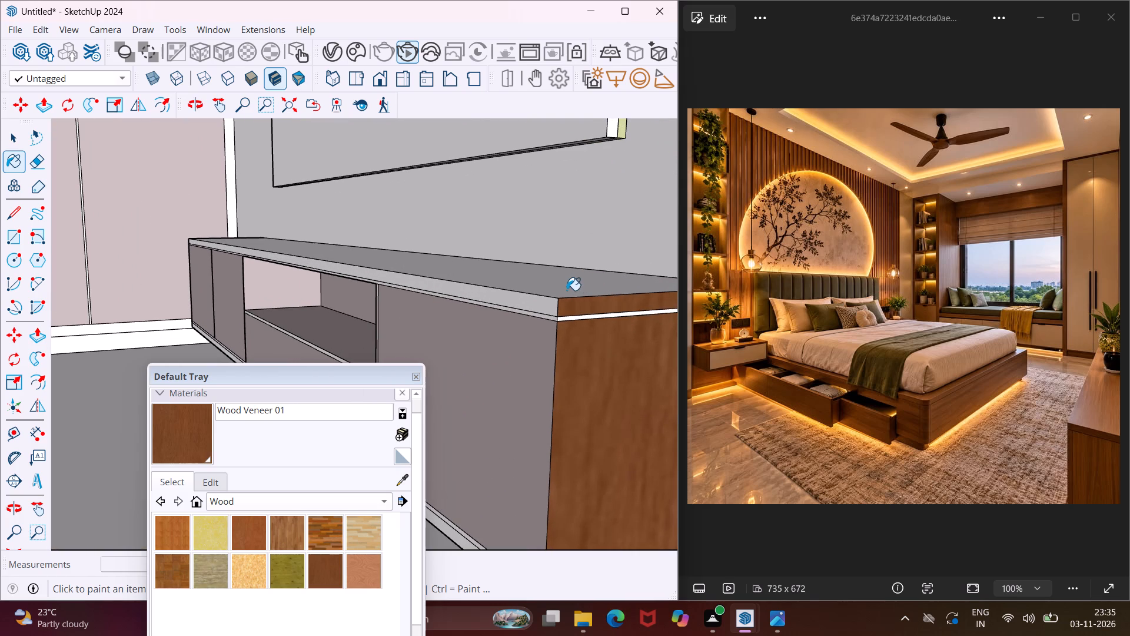
pyautogui.click(551, 307)
pyautogui.scroll(6, 571, 324)
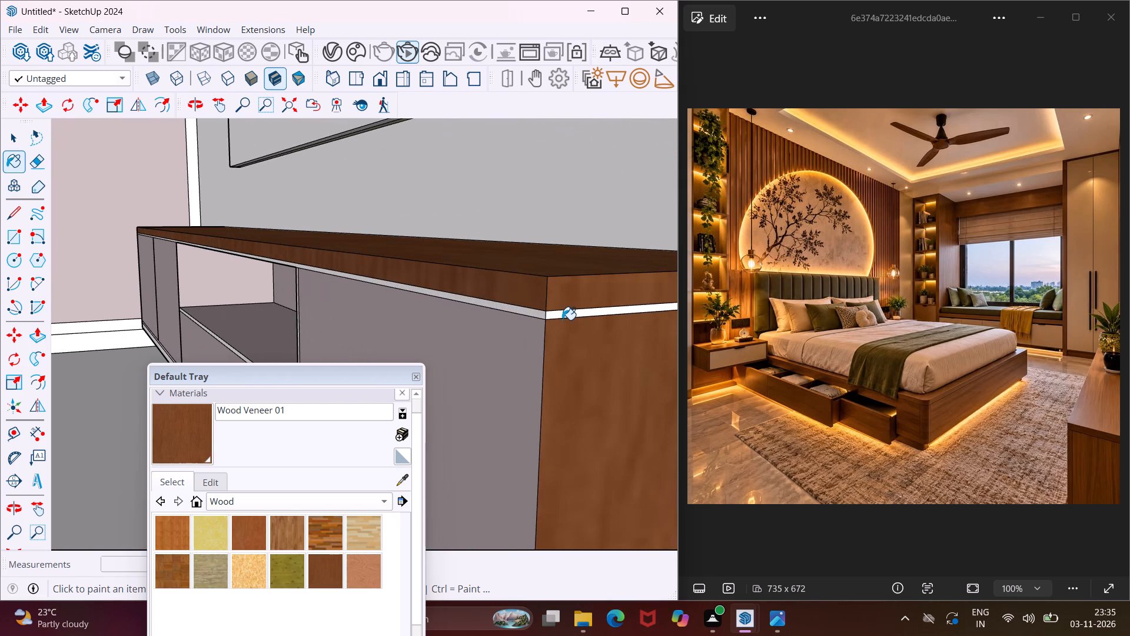
pyautogui.click(562, 320)
pyautogui.click(543, 320)
pyautogui.click(561, 314)
pyautogui.click(543, 314)
# Paint the TV console's bottom trim strips on the end and front, plus its underside, with Wood Veneer 01.
pyautogui.scroll(-4, 540, 278)
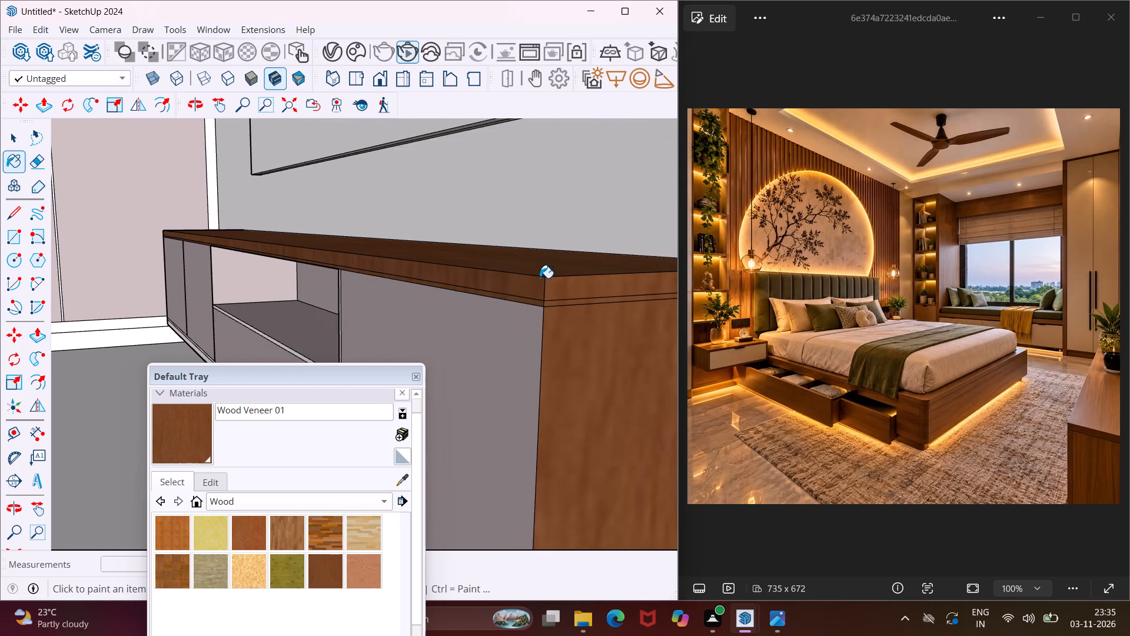
pyautogui.scroll(-5, 539, 277)
pyautogui.scroll(7, 580, 508)
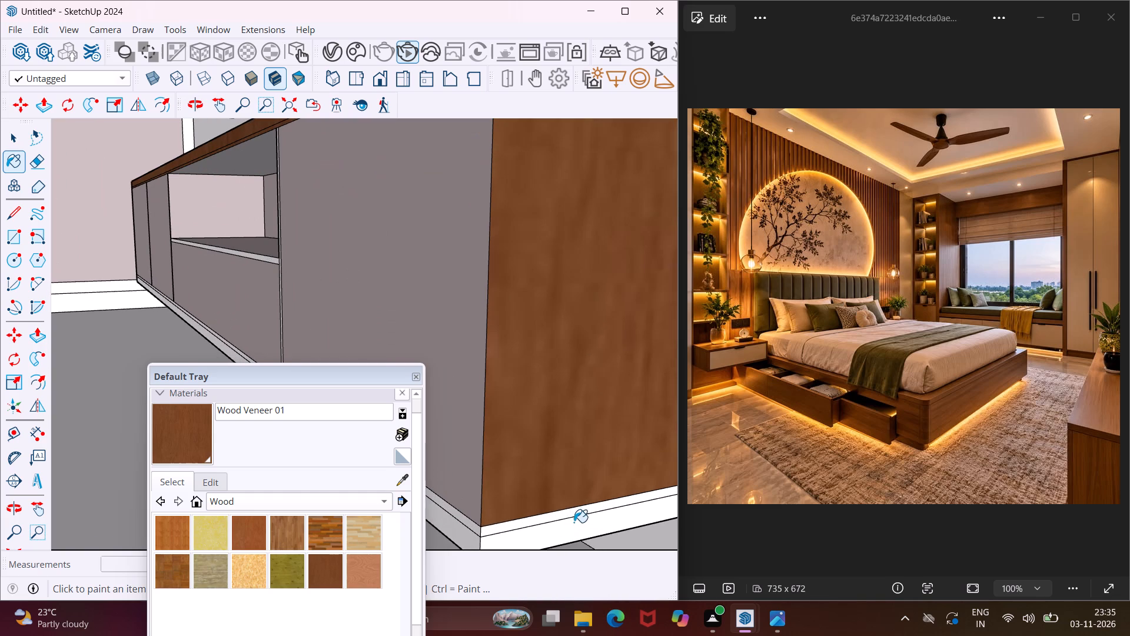
pyautogui.click(574, 522)
pyautogui.click(570, 512)
pyautogui.moveTo(556, 489); pyautogui.dragTo(564, 385, button='middle')
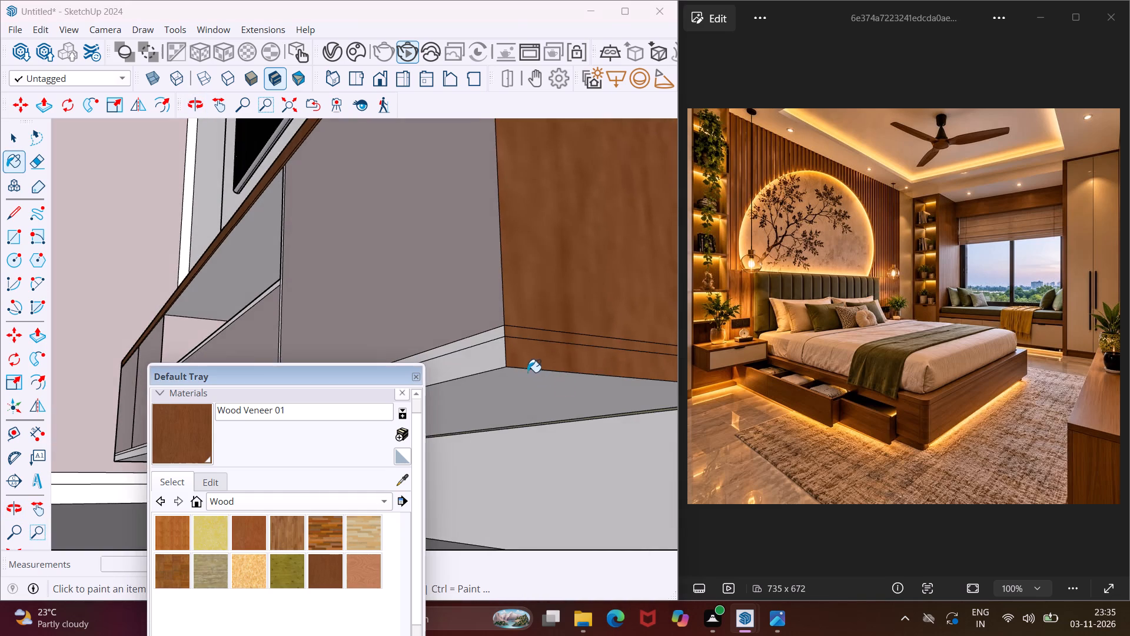
pyautogui.scroll(3, 518, 362)
pyautogui.click(497, 356)
pyautogui.click(489, 328)
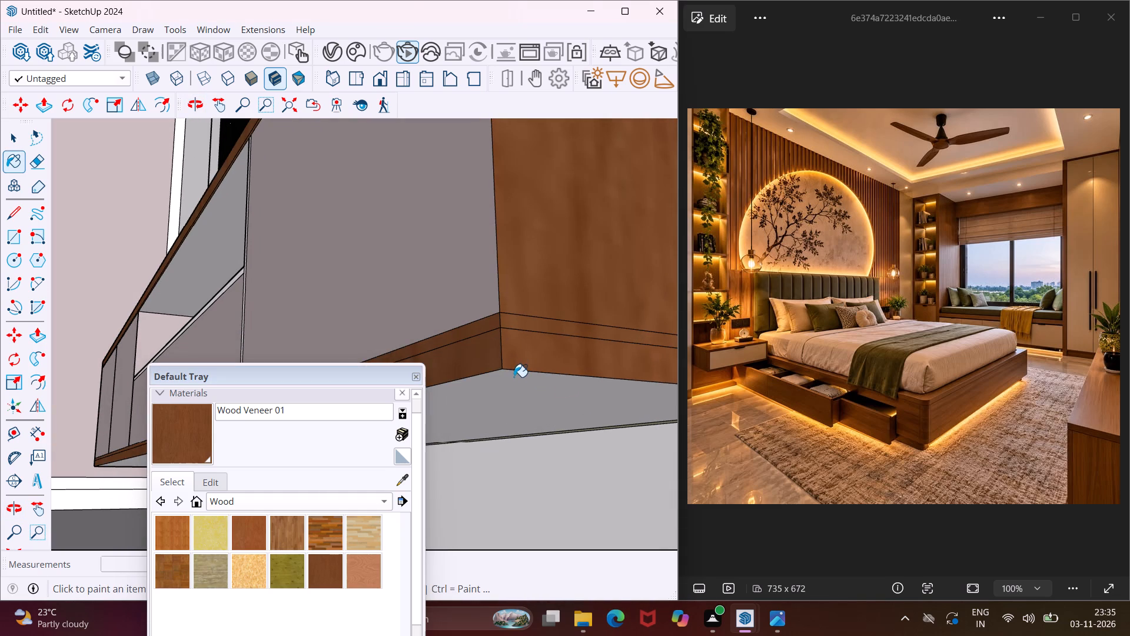
pyautogui.click(514, 381)
# Paint the niche shelf's front edge and the adjoining vertical divider edge of the TV console with Wood Veneer 01.
pyautogui.scroll(-9, 516, 382)
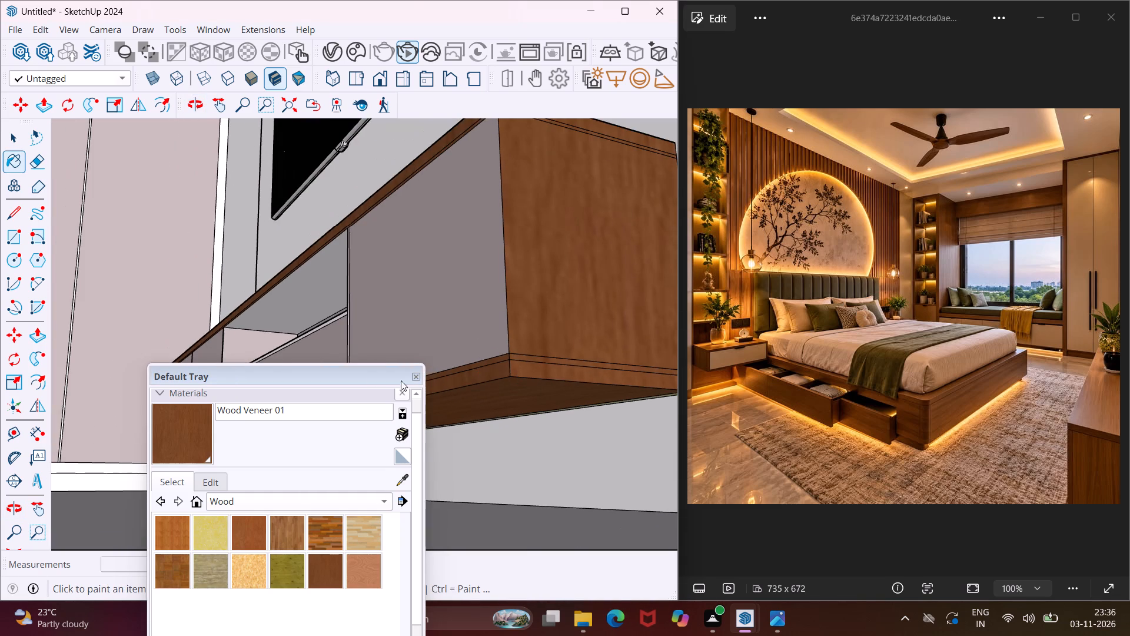
pyautogui.scroll(10, 310, 329)
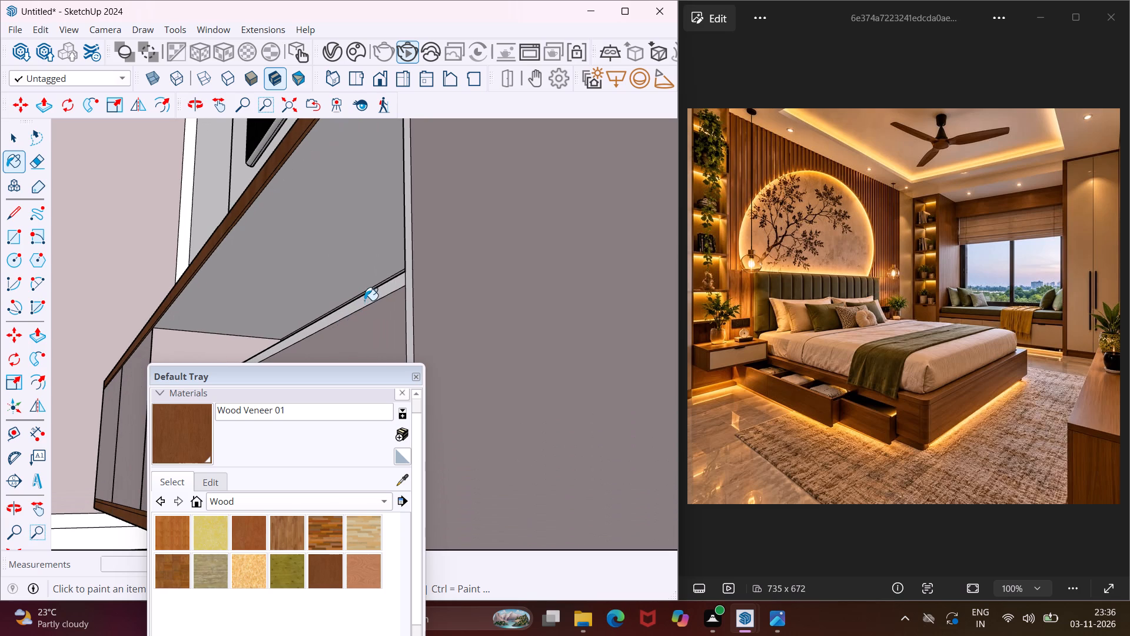
pyautogui.click(364, 300)
pyautogui.click(406, 281)
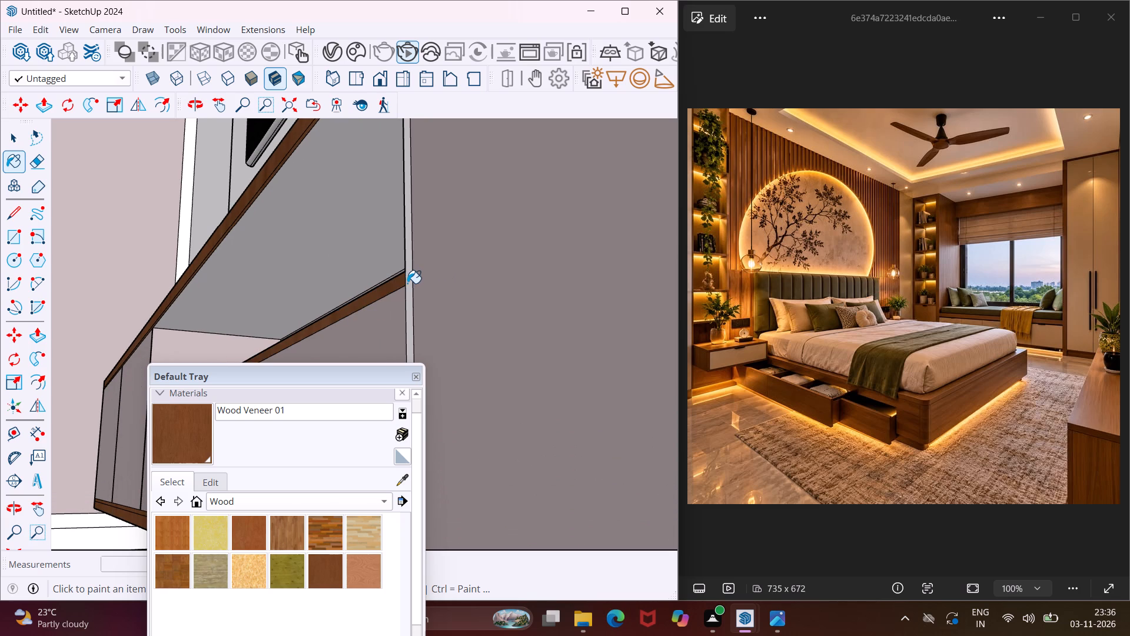
pyautogui.click(407, 281)
# Paint the TV console's two remaining vertical divider edges, near the wardrobe end, with Wood Veneer 01.
pyautogui.scroll(-7, 400, 250)
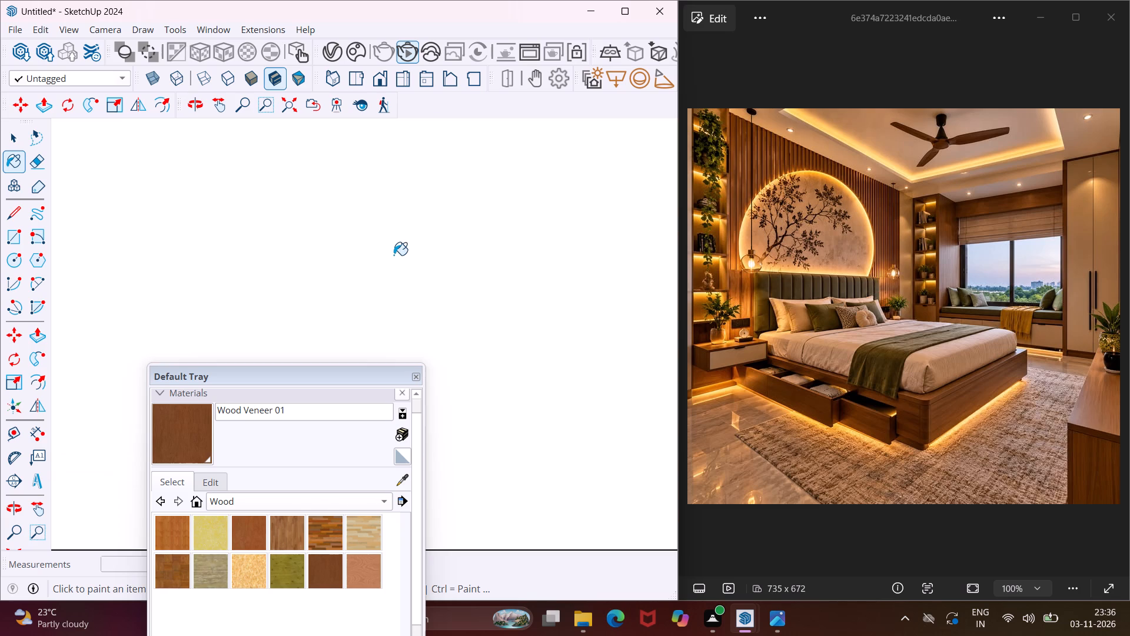
pyautogui.scroll(-3, 394, 255)
pyautogui.moveTo(394, 255); pyautogui.dragTo(481, 441, button='middle')
pyautogui.scroll(-6, 450, 313)
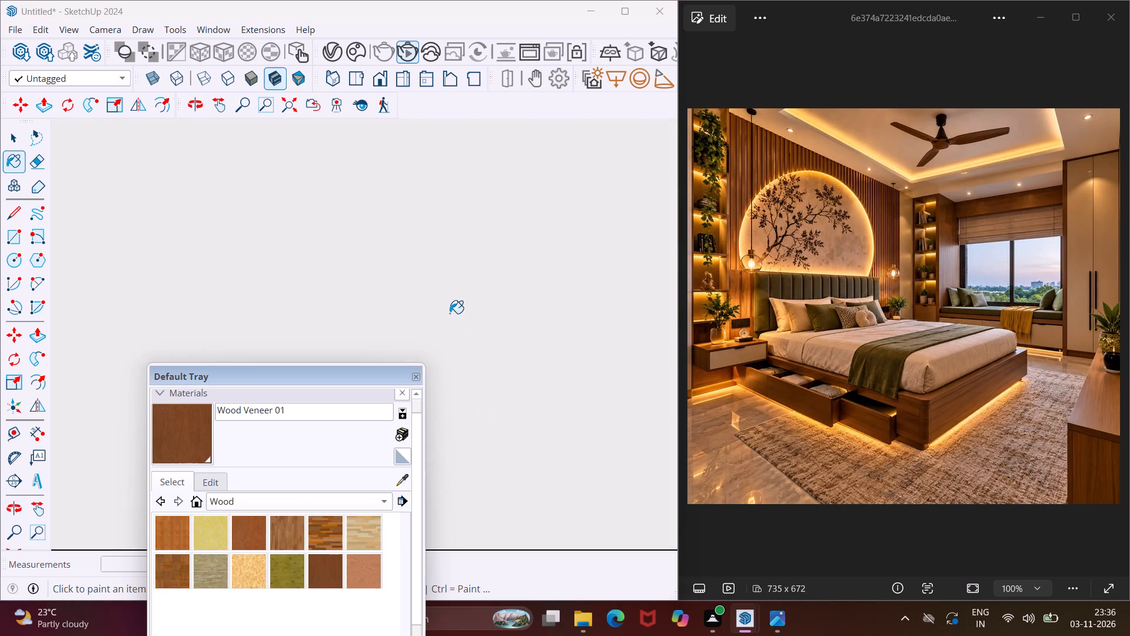
pyautogui.scroll(-10, 447, 313)
pyautogui.scroll(-17, 447, 316)
pyautogui.scroll(1, 445, 322)
pyautogui.scroll(-2, 445, 322)
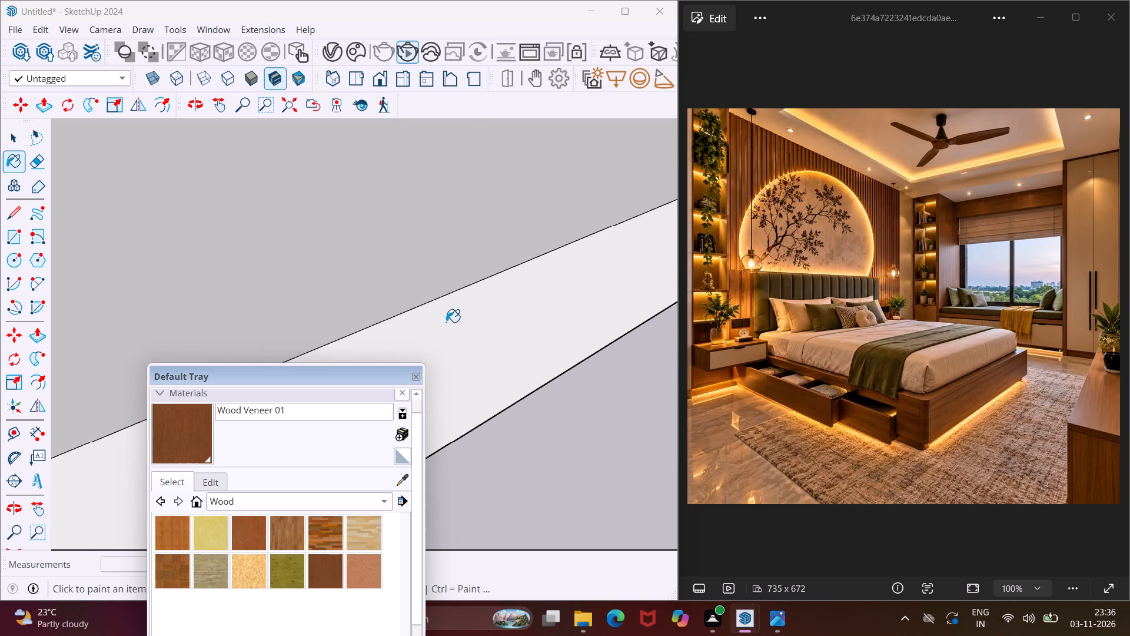
pyautogui.scroll(-20, 446, 322)
pyautogui.scroll(-5, 446, 322)
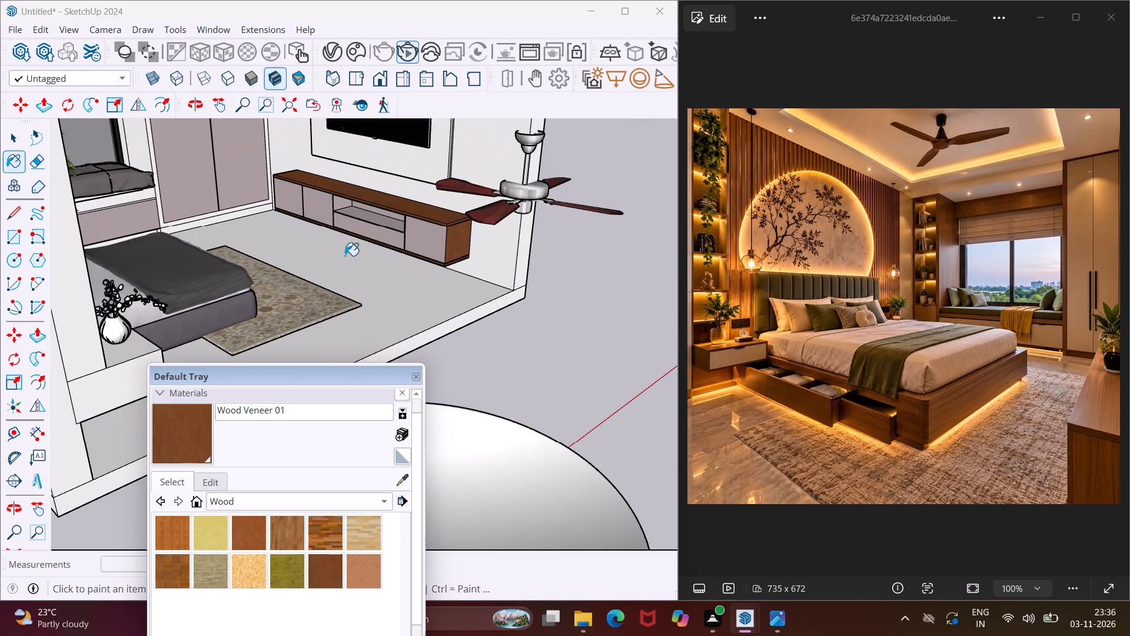
pyautogui.scroll(11, 326, 213)
pyautogui.scroll(9, 274, 165)
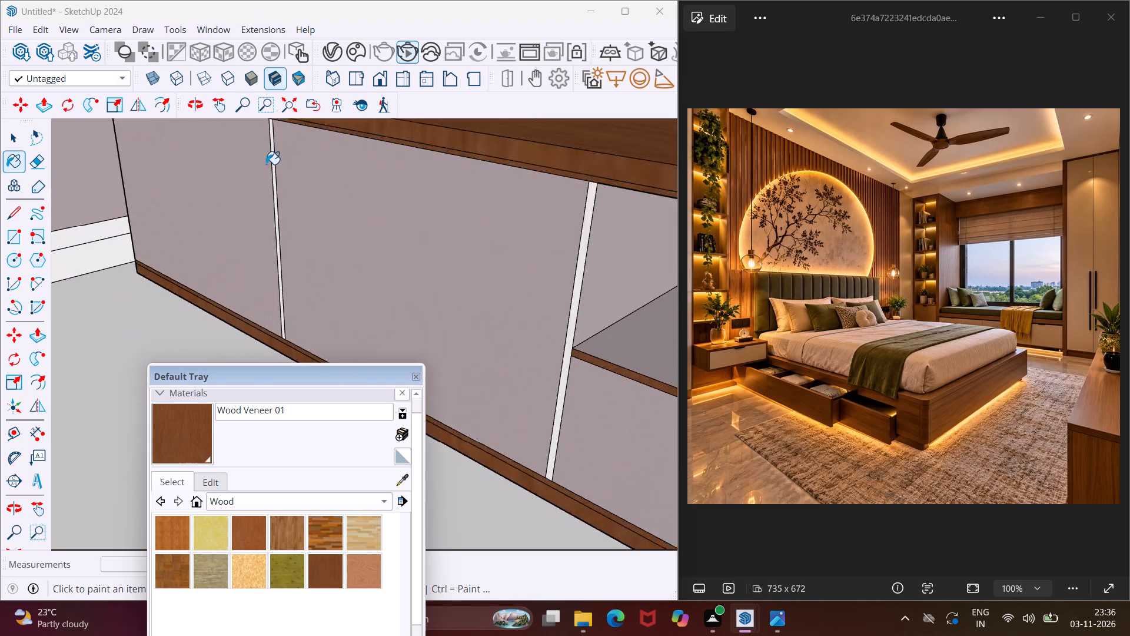
pyautogui.scroll(7, 266, 164)
pyautogui.click(275, 154)
pyautogui.scroll(-6, 190, 193)
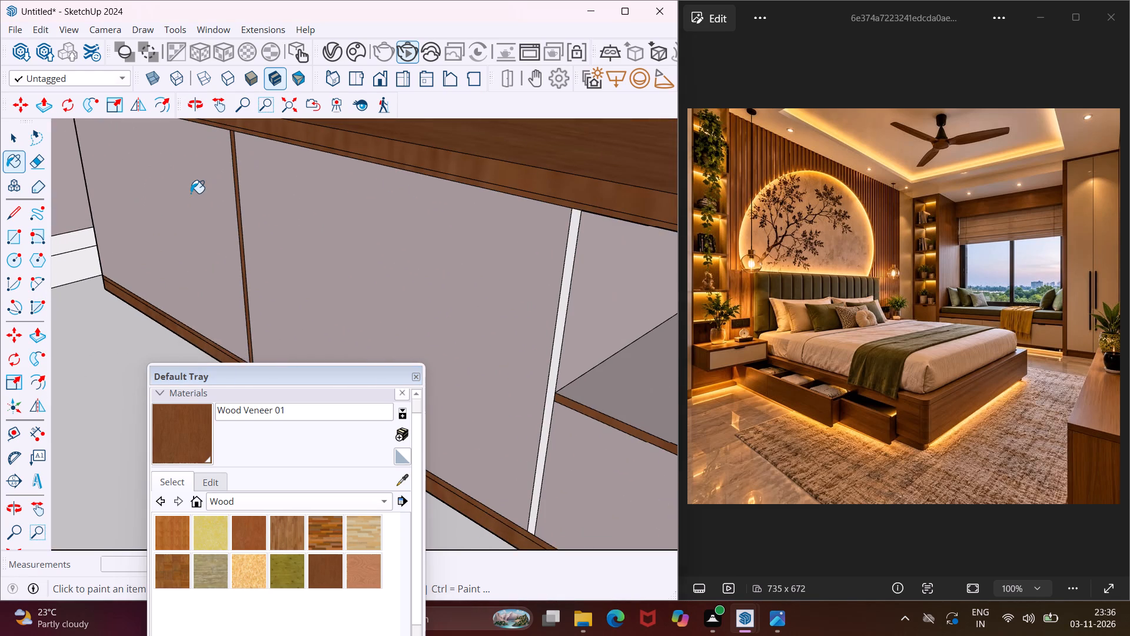
pyautogui.scroll(4, 593, 238)
pyautogui.click(566, 217)
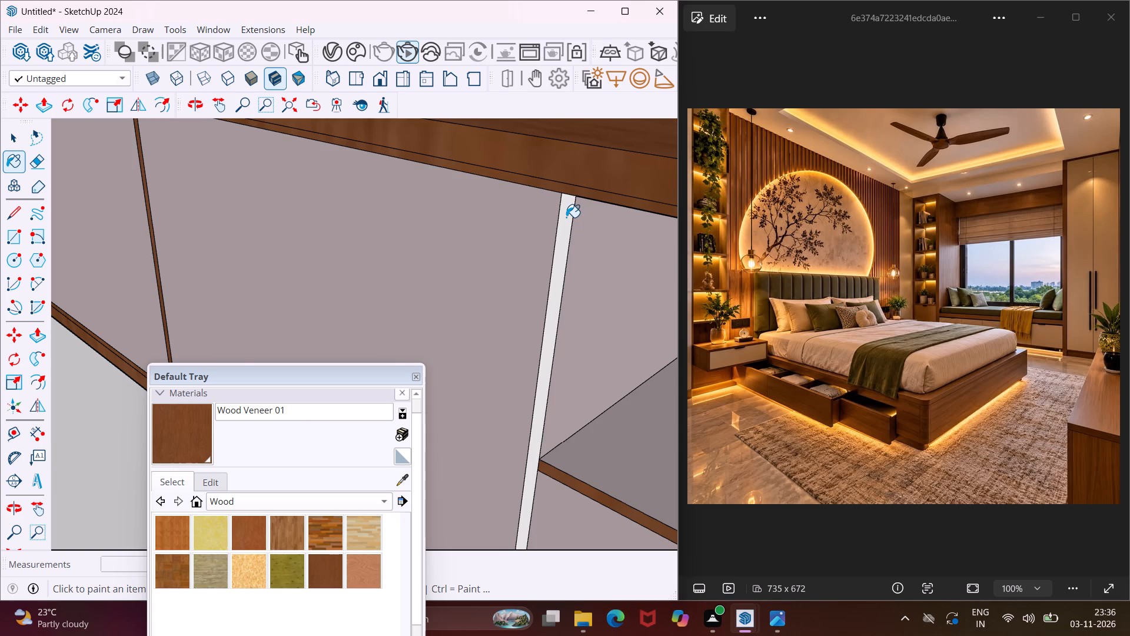
# Paint the wardrobe's surrounding frame and the plinth below it with Wood Veneer 01.
pyautogui.scroll(-13, 505, 342)
pyautogui.scroll(2, 225, 270)
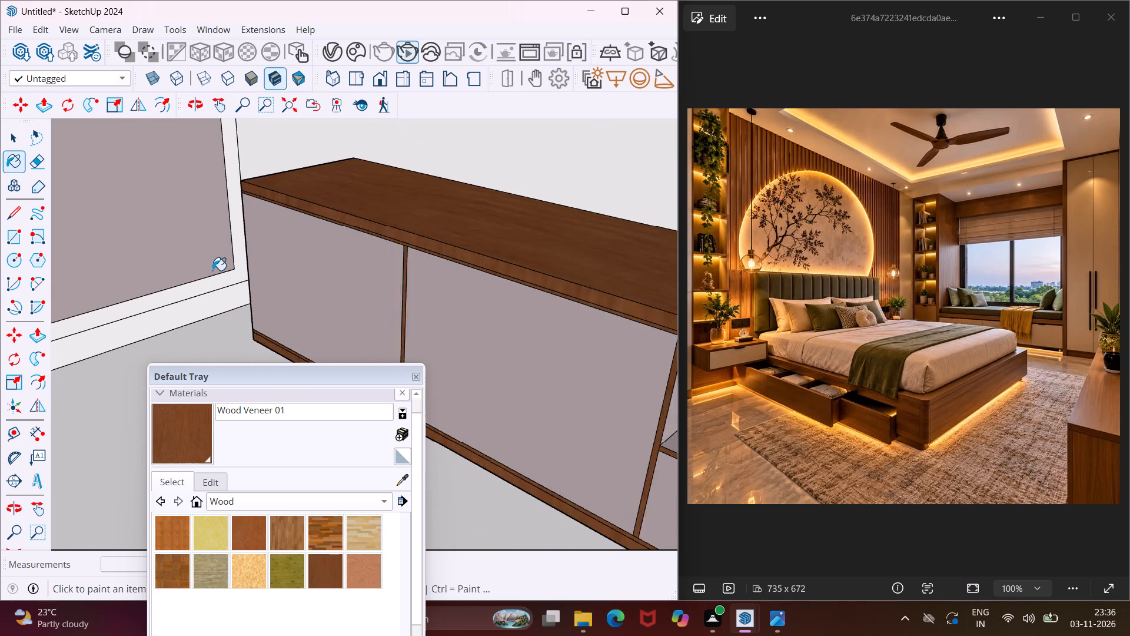
pyautogui.scroll(4, 212, 270)
pyautogui.click(204, 286)
pyautogui.click(221, 306)
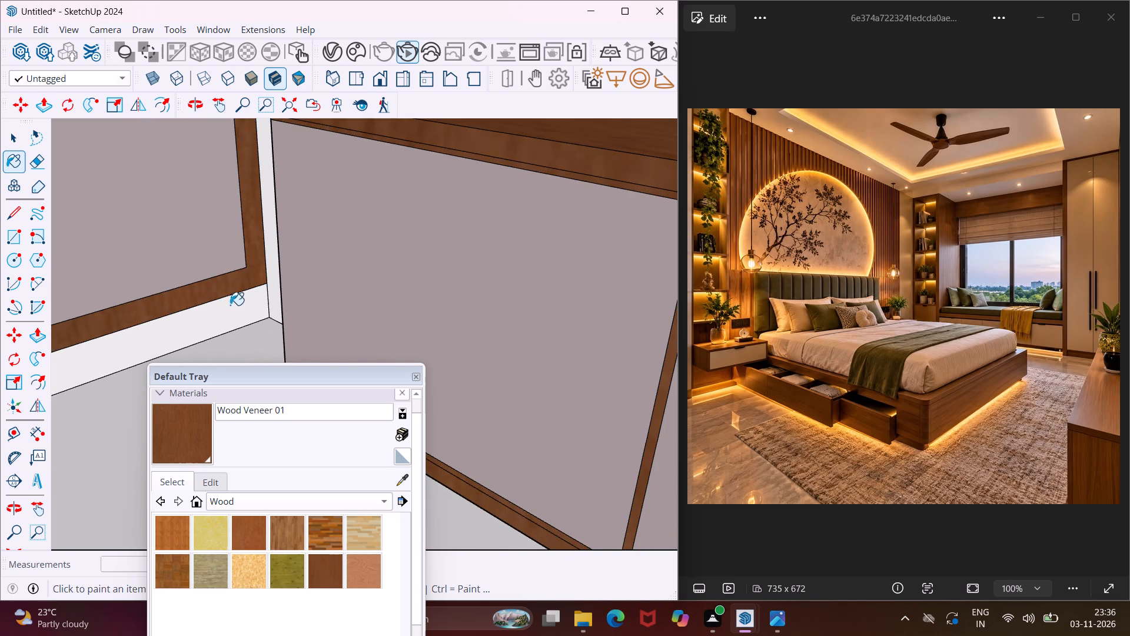
pyautogui.scroll(-16, 234, 296)
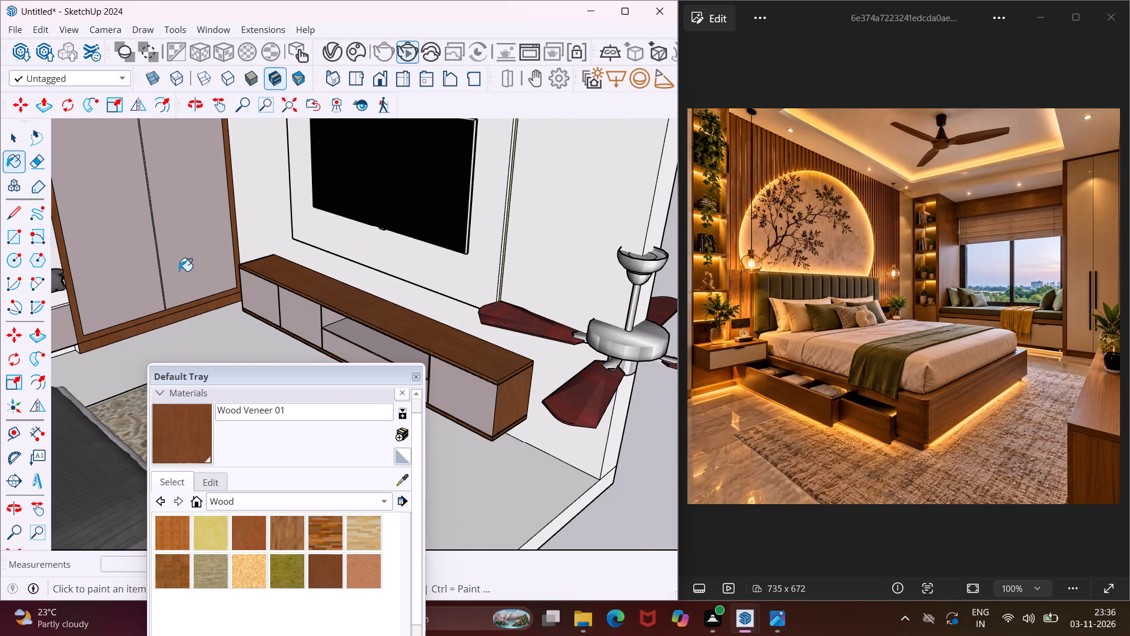
# Paint the narrow vertical strip between the wardrobe's two doors with Wood Veneer 01.
pyautogui.scroll(20, 168, 273)
pyautogui.scroll(1, 168, 273)
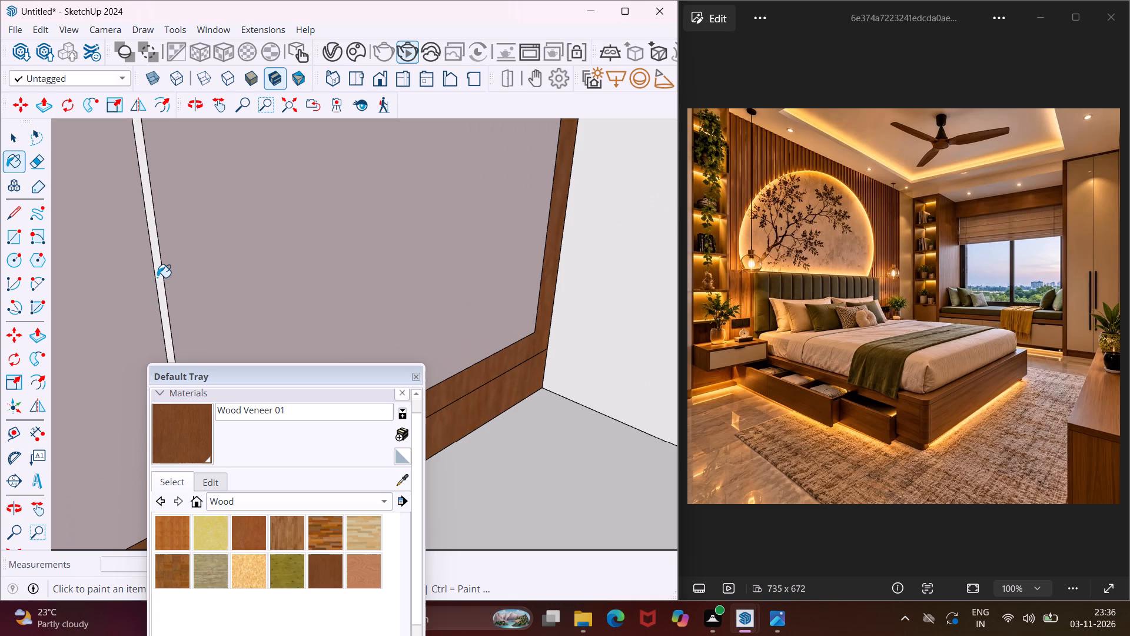
pyautogui.click(157, 277)
pyautogui.scroll(-12, 146, 251)
pyautogui.scroll(-7, 190, 271)
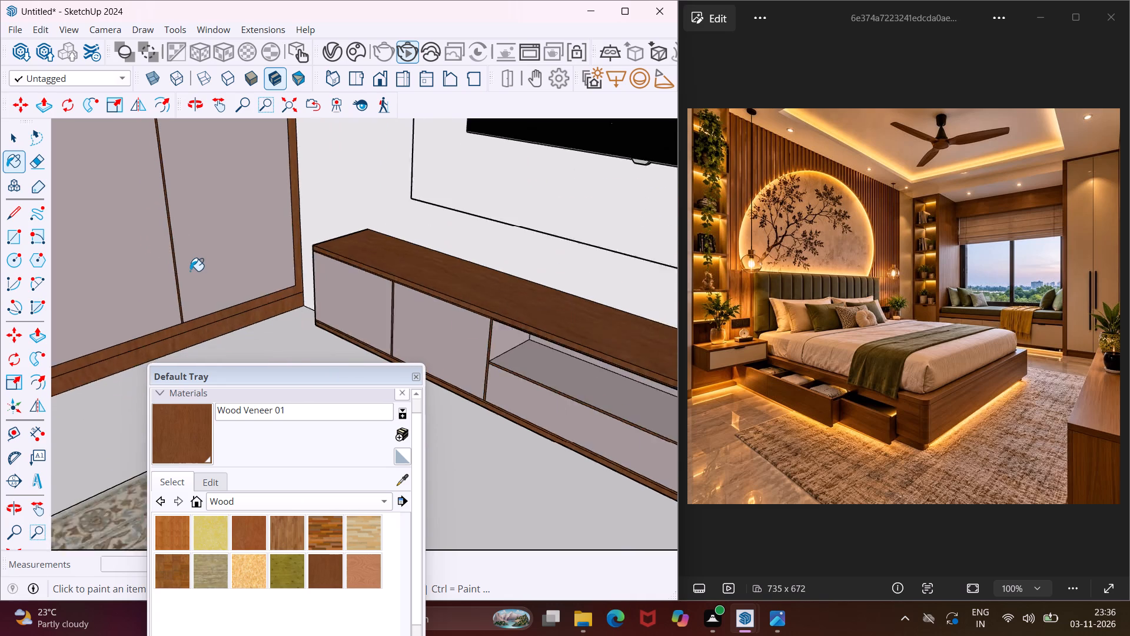
# Paint the TV back panel's front face, its free side edge and its top edge with Wood Veneer 01.
pyautogui.scroll(-11, 190, 271)
pyautogui.moveTo(189, 273); pyautogui.dragTo(155, 239, button='middle')
pyautogui.scroll(1, 189, 273)
pyautogui.scroll(12, 374, 184)
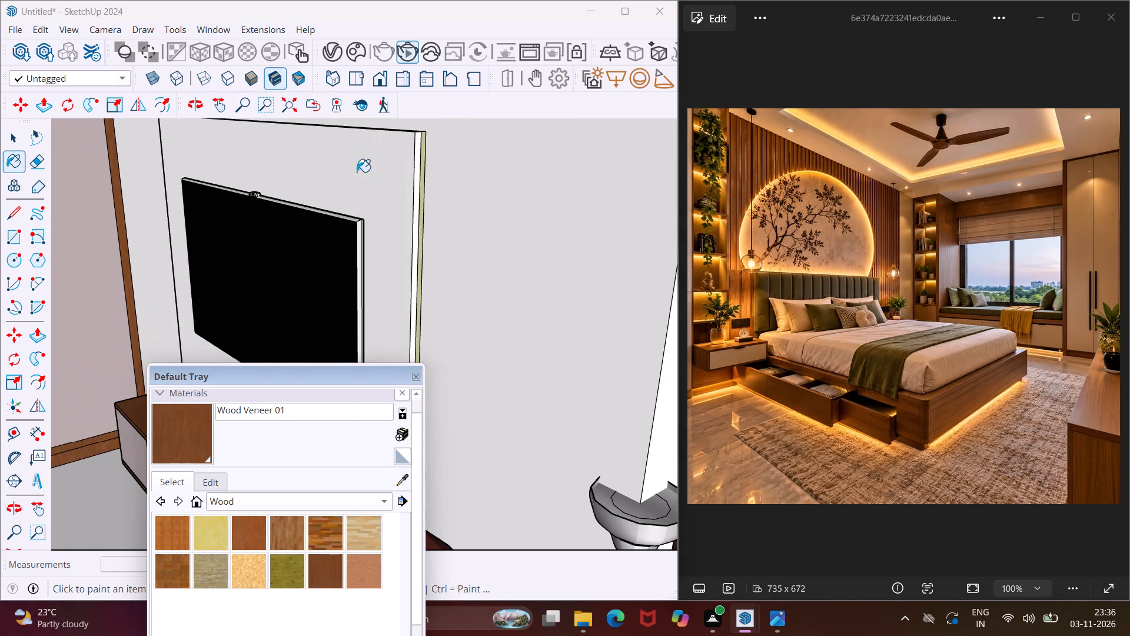
pyautogui.click(357, 172)
pyautogui.scroll(5, 400, 181)
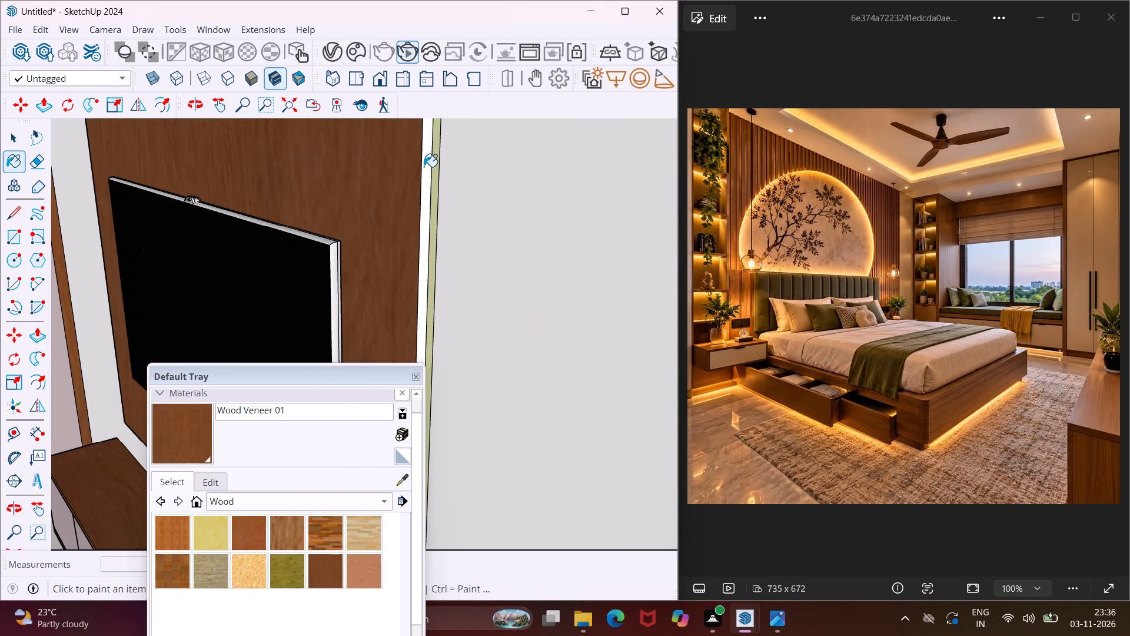
pyautogui.click(424, 167)
pyautogui.moveTo(416, 165); pyautogui.dragTo(408, 226, button='middle')
pyautogui.scroll(1, 407, 191)
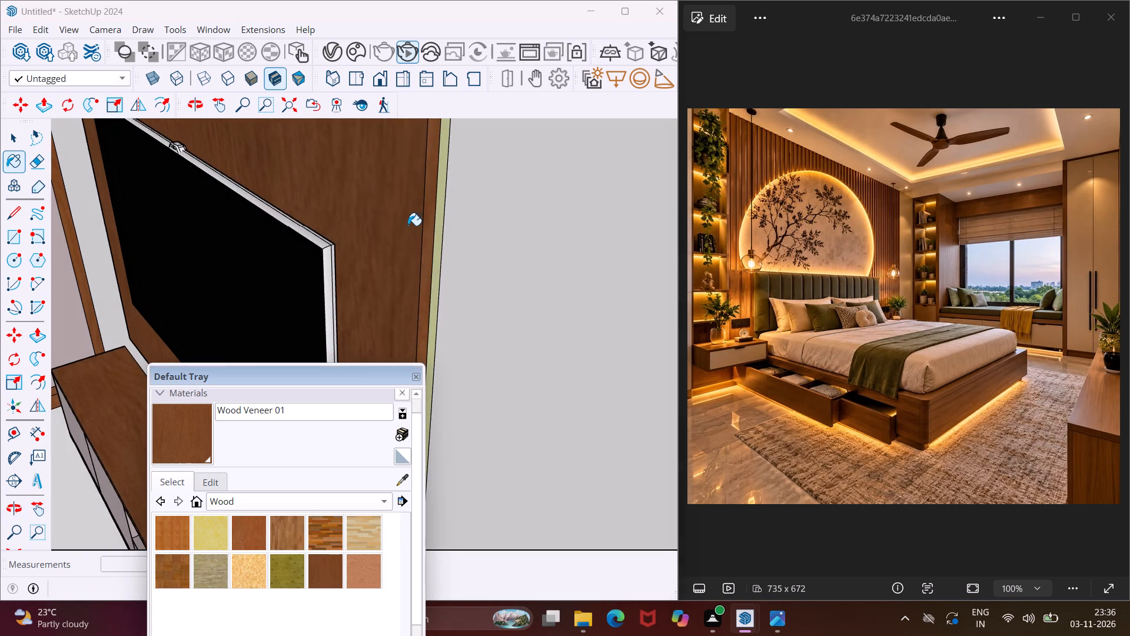
pyautogui.scroll(-5, 408, 226)
pyautogui.scroll(7, 410, 167)
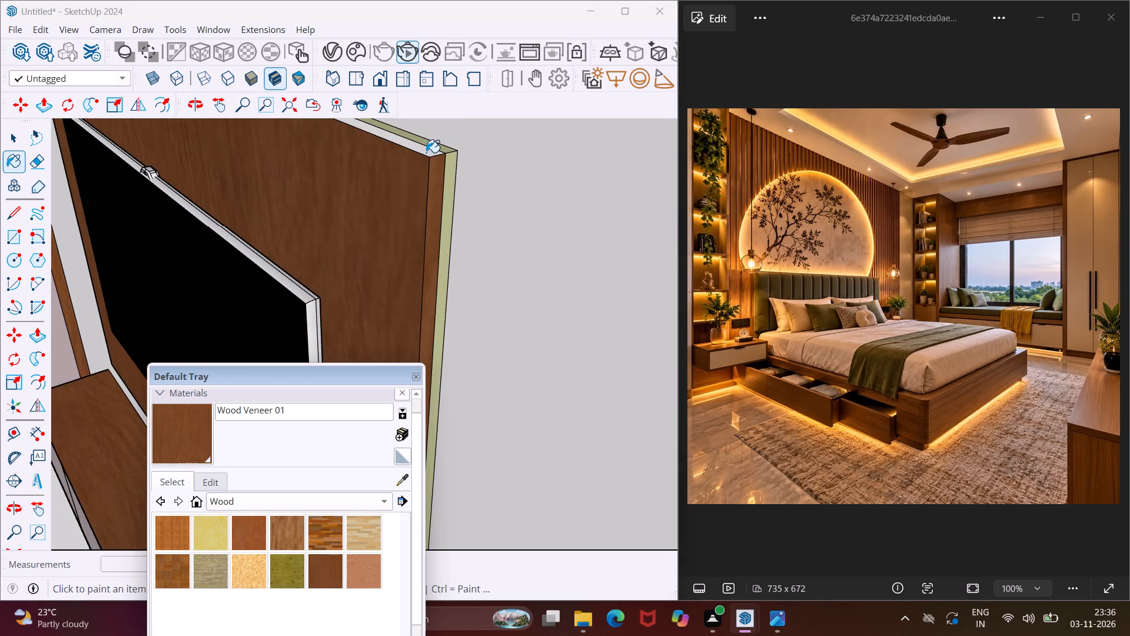
pyautogui.click(427, 153)
# Paint the bottom edge of the TV back panel with Wood Veneer 01.
pyautogui.scroll(-13, 371, 187)
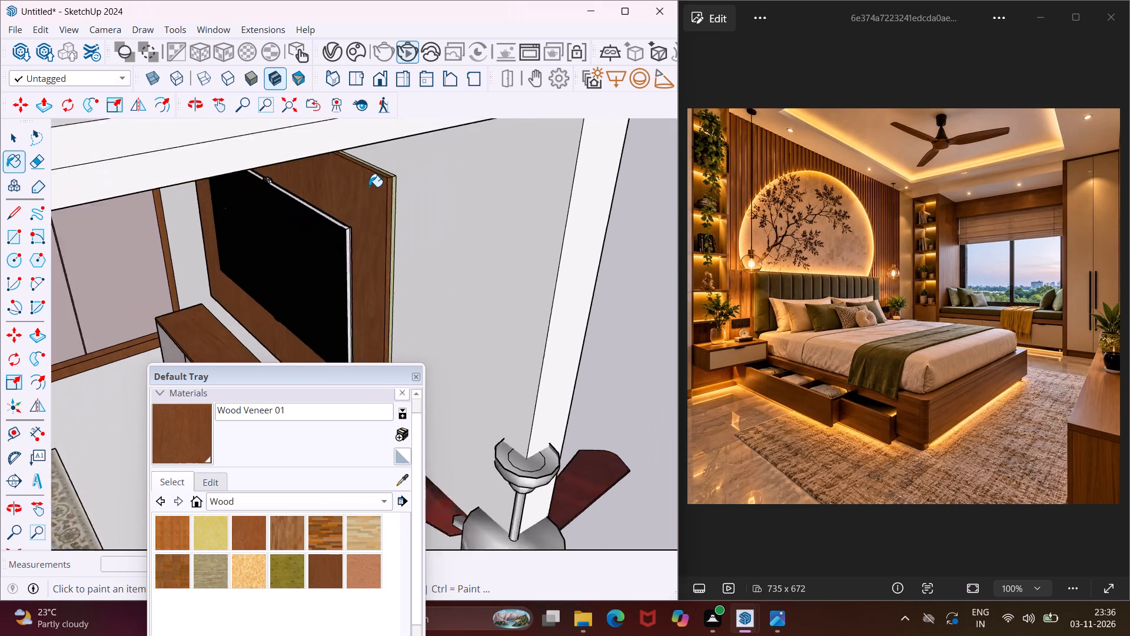
pyautogui.scroll(-7, 369, 187)
pyautogui.scroll(5, 351, 312)
pyautogui.moveTo(351, 312); pyautogui.dragTo(354, 283, button='middle')
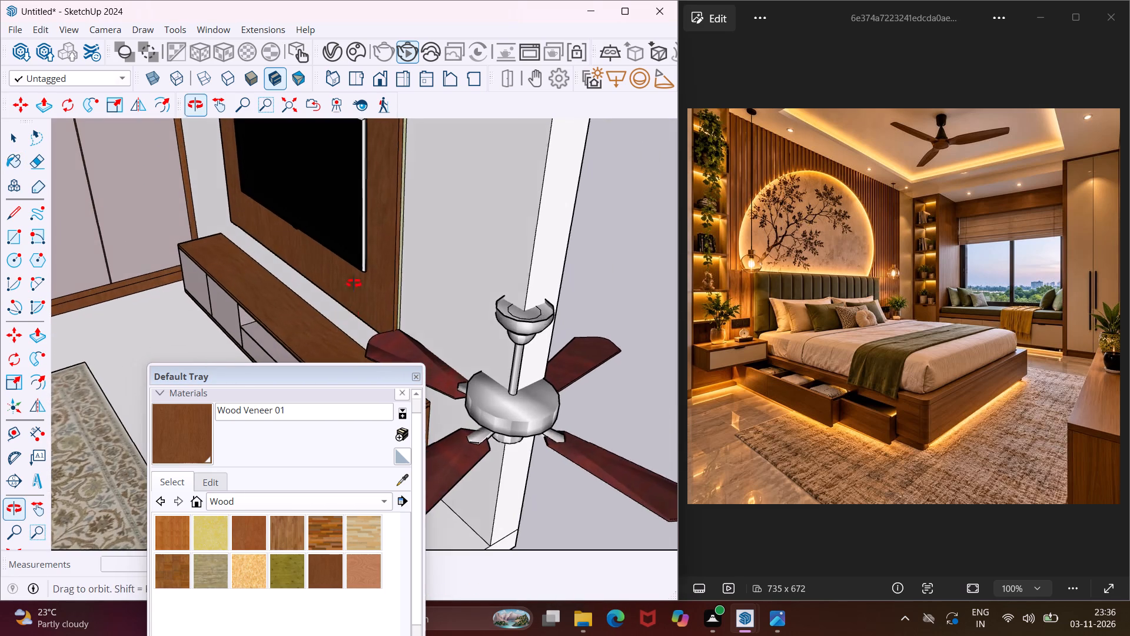
pyautogui.moveTo(354, 283); pyautogui.dragTo(397, 201, button='middle')
pyautogui.scroll(9, 383, 269)
pyautogui.moveTo(383, 269); pyautogui.dragTo(399, 213, button='middle')
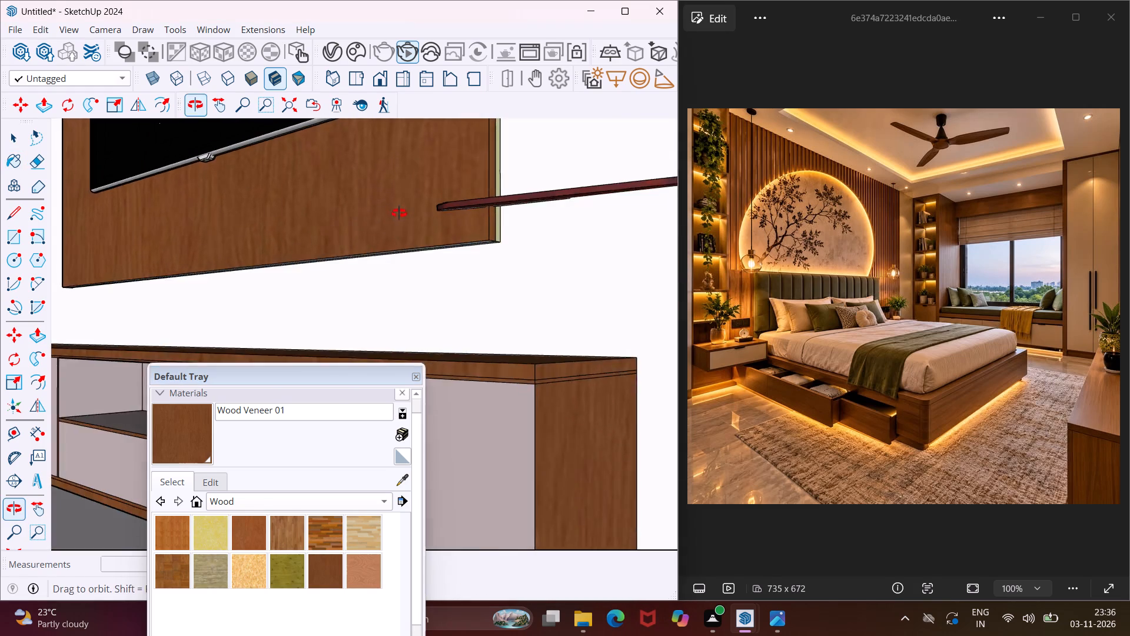
pyautogui.moveTo(399, 213); pyautogui.dragTo(409, 190, button='middle')
pyautogui.scroll(9, 438, 223)
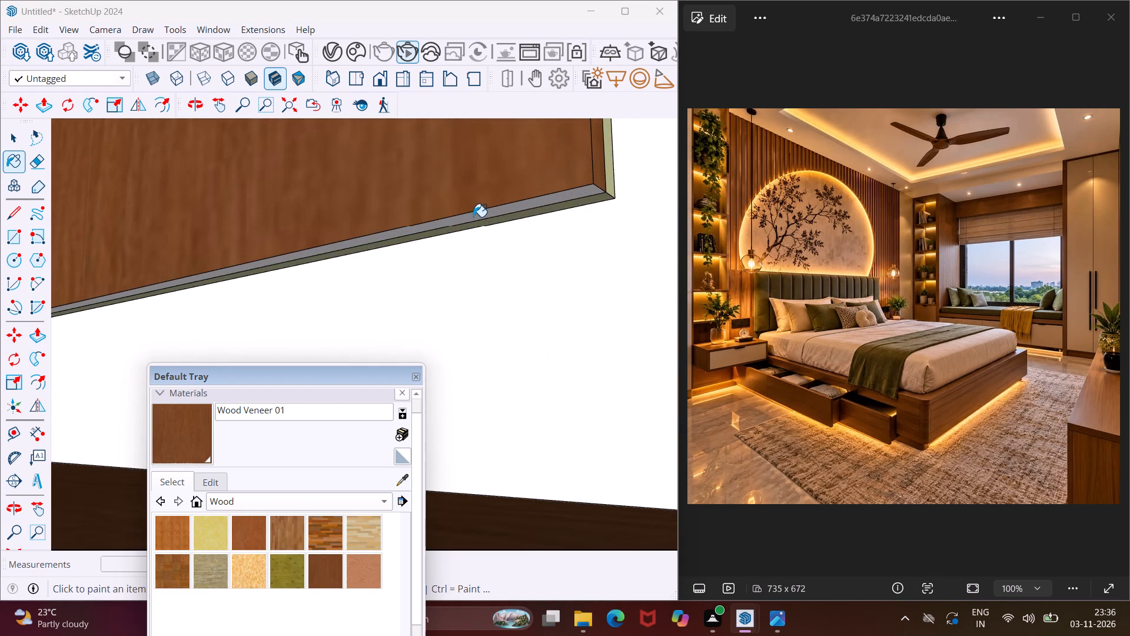
pyautogui.click(486, 217)
# Paint the outer side and top of the bedside table below the wall shelving with Wood Veneer 01.
pyautogui.moveTo(489, 217); pyautogui.dragTo(473, 224, button='middle')
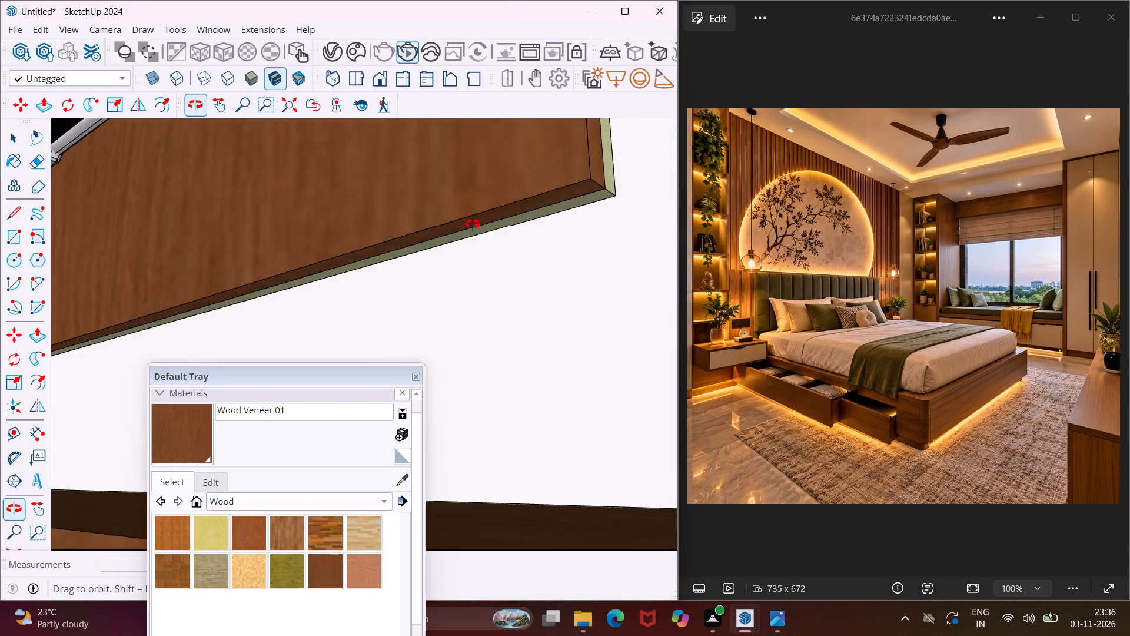
pyautogui.moveTo(473, 224); pyautogui.dragTo(489, 274, button='middle')
pyautogui.scroll(-19, 458, 327)
pyautogui.scroll(-10, 461, 350)
pyautogui.moveTo(457, 367); pyautogui.dragTo(265, 362, button='middle')
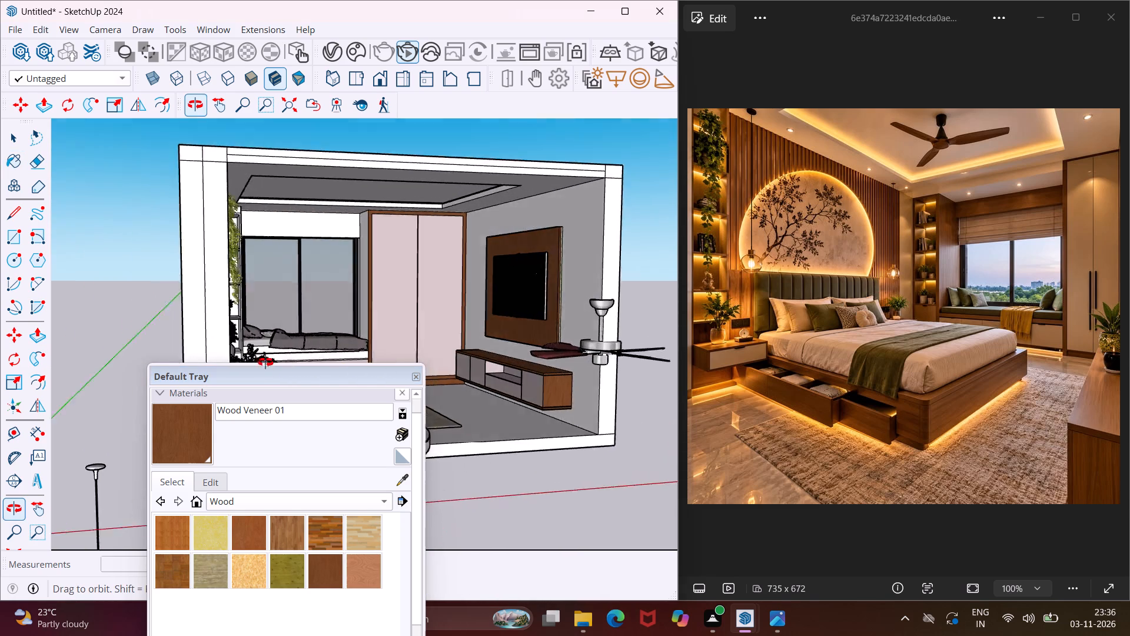
pyautogui.moveTo(265, 362); pyautogui.dragTo(227, 357, button='middle')
pyautogui.moveTo(280, 382); pyautogui.dragTo(154, 546)
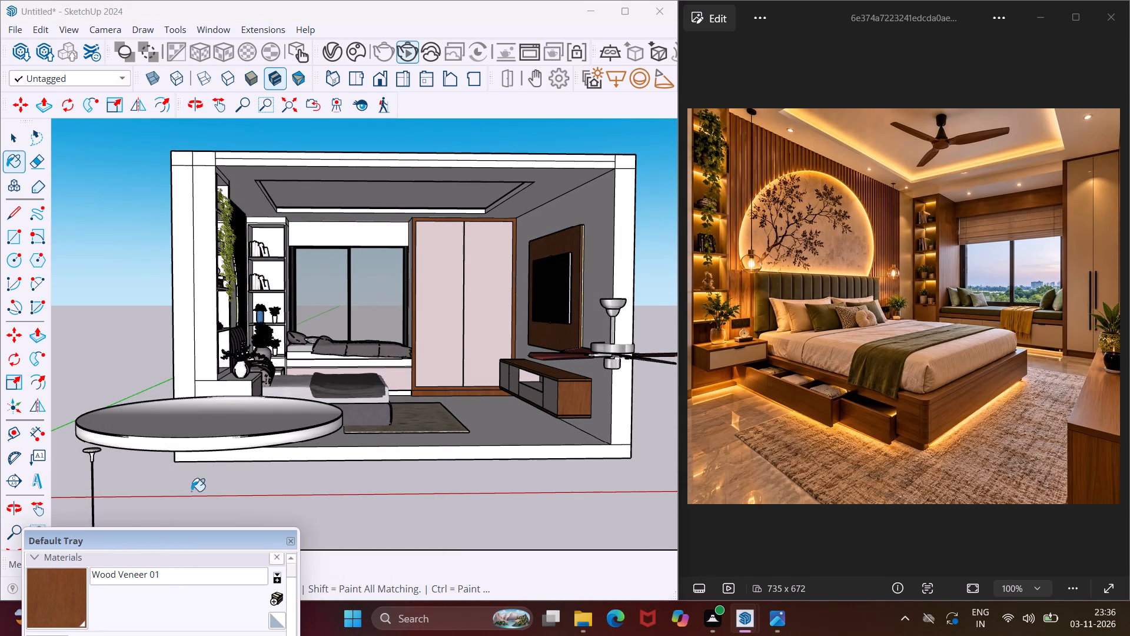
pyautogui.scroll(3, 255, 382)
pyautogui.moveTo(236, 362); pyautogui.dragTo(118, 436, button='middle')
pyautogui.scroll(4, 125, 419)
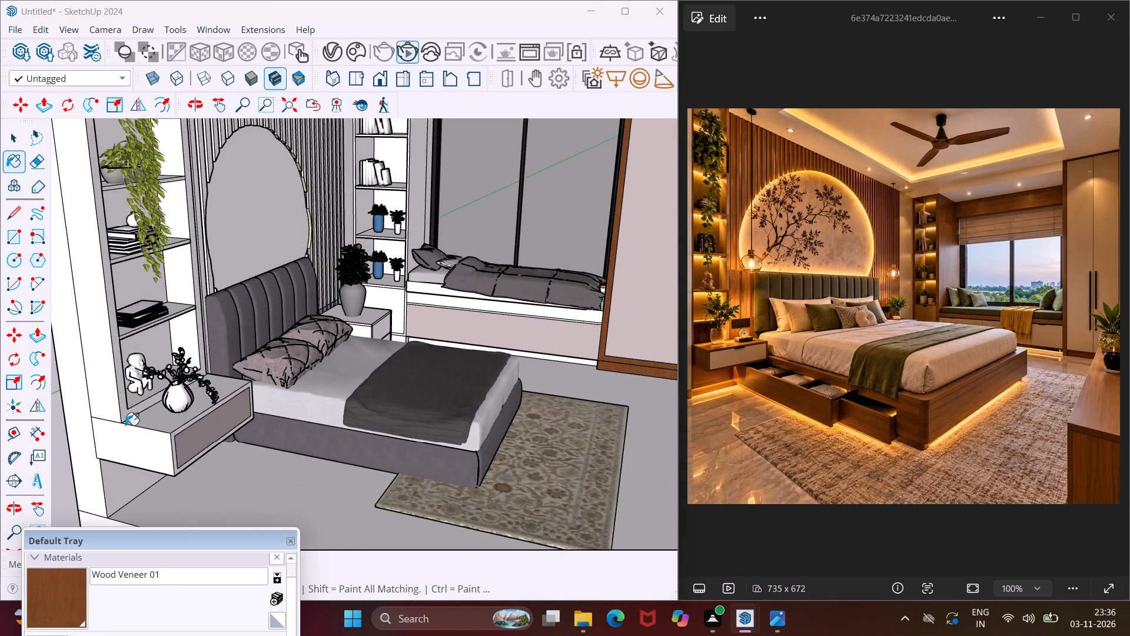
pyautogui.scroll(3, 125, 425)
pyautogui.click(139, 439)
pyautogui.click(161, 419)
# Paint the rim around that bedside table's drawer front and its underside with Wood Veneer 01.
pyautogui.scroll(3, 181, 453)
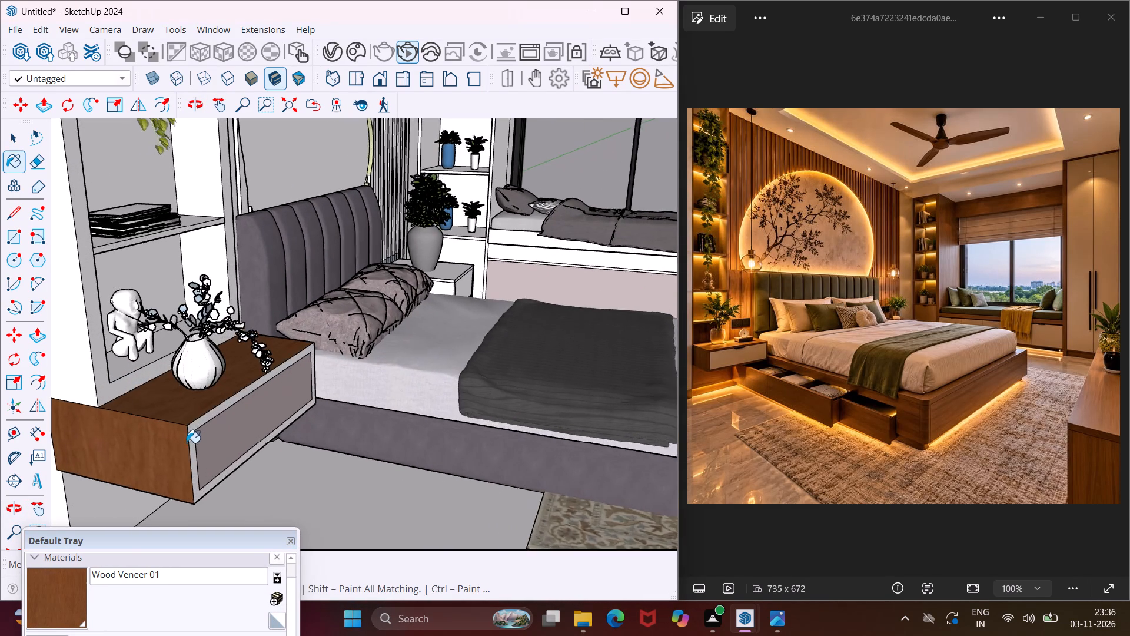
pyautogui.scroll(3, 187, 443)
pyautogui.click(194, 426)
pyautogui.moveTo(194, 428); pyautogui.dragTo(230, 310, button='middle')
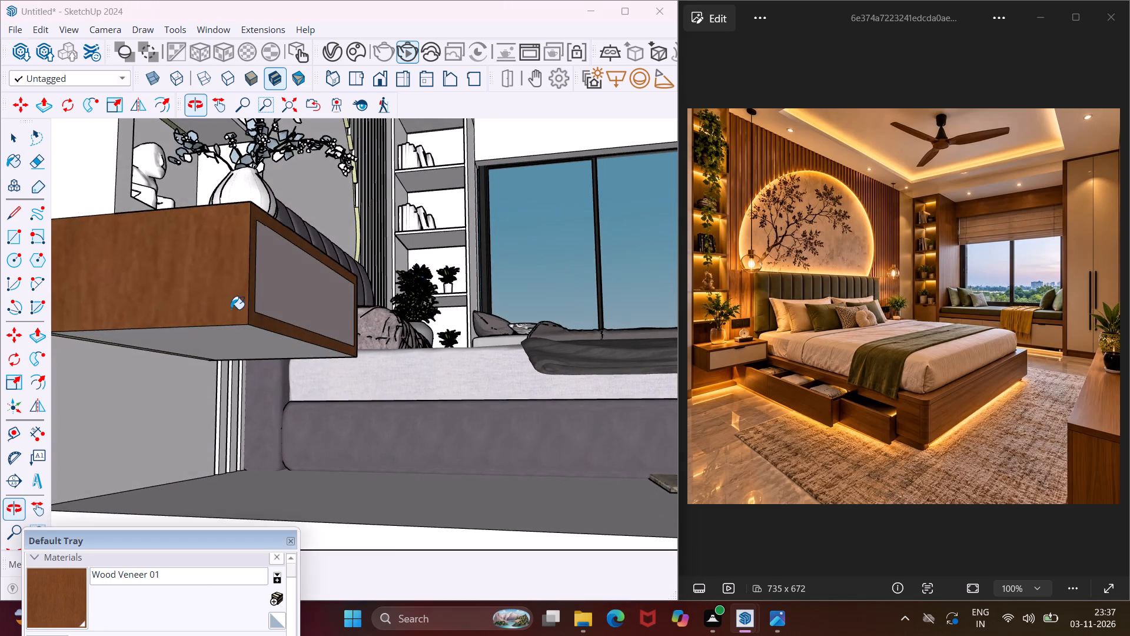
pyautogui.scroll(2, 227, 338)
pyautogui.click(227, 338)
# Paint the outer side and front frame of the shelving unit above the bedside table with Wood Veneer 01.
pyautogui.moveTo(231, 308); pyautogui.dragTo(214, 444, button='middle')
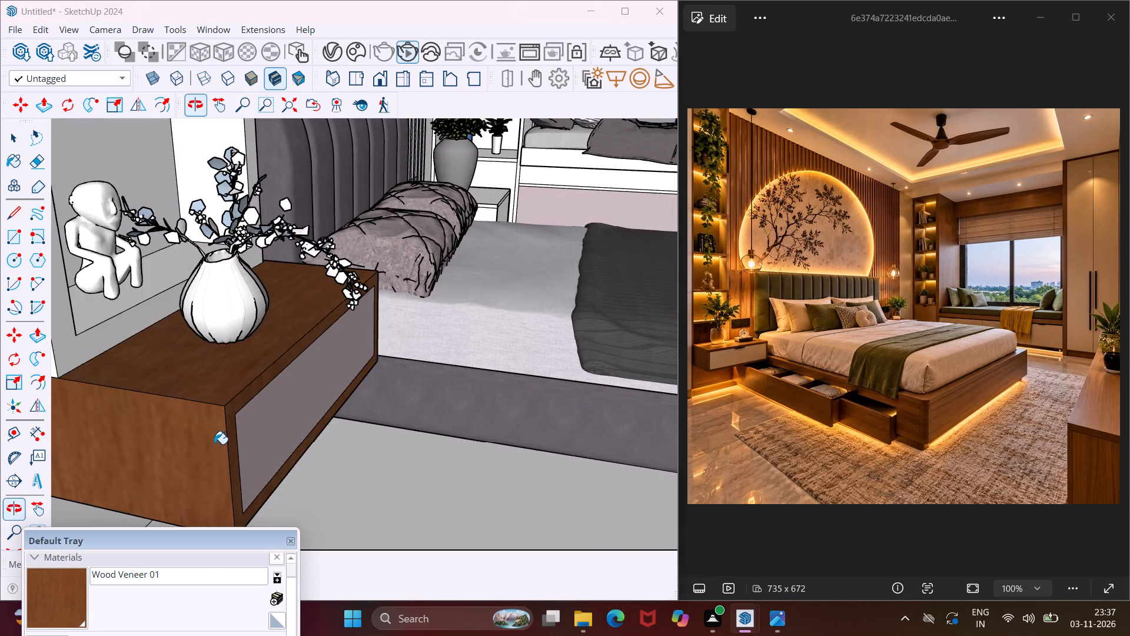
pyautogui.scroll(-10, 214, 444)
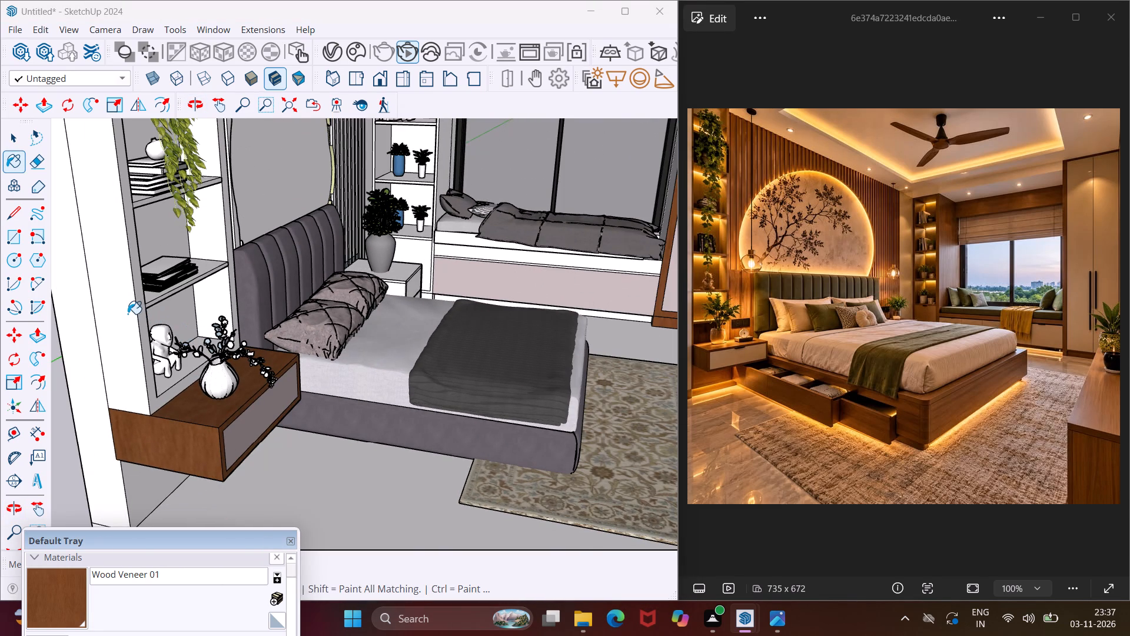
pyautogui.click(128, 314)
pyautogui.scroll(6, 146, 296)
pyautogui.click(137, 296)
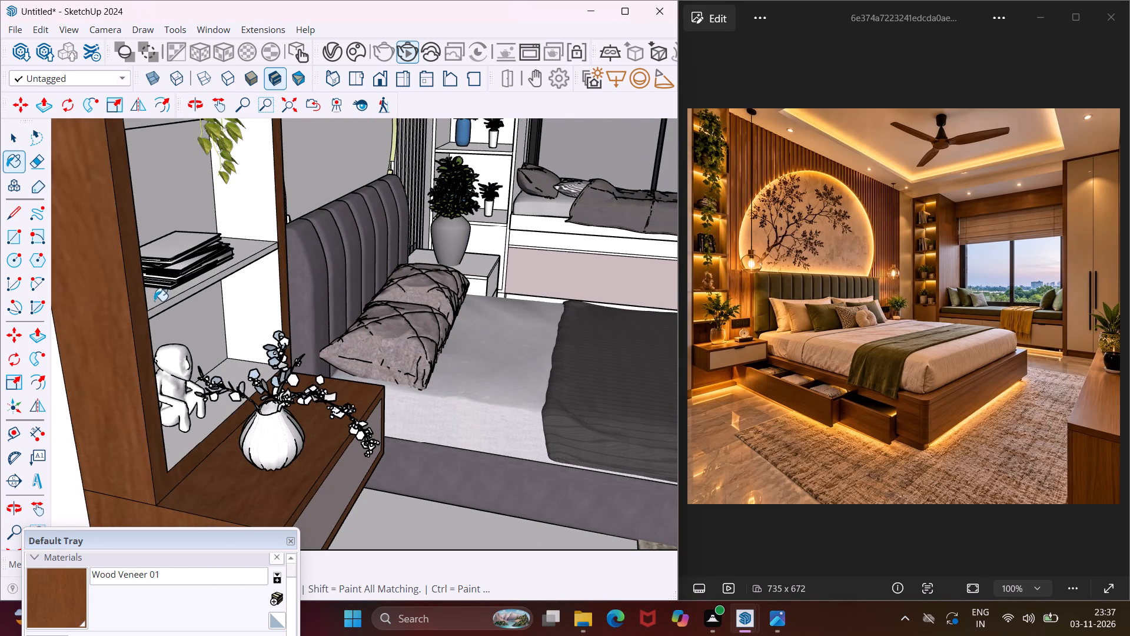
# Paint the shelving unit's lower shelf edge and top, back panel, base and inner side faces with Wood Veneer 01.
pyautogui.click(161, 305)
pyautogui.click(165, 308)
pyautogui.click(196, 312)
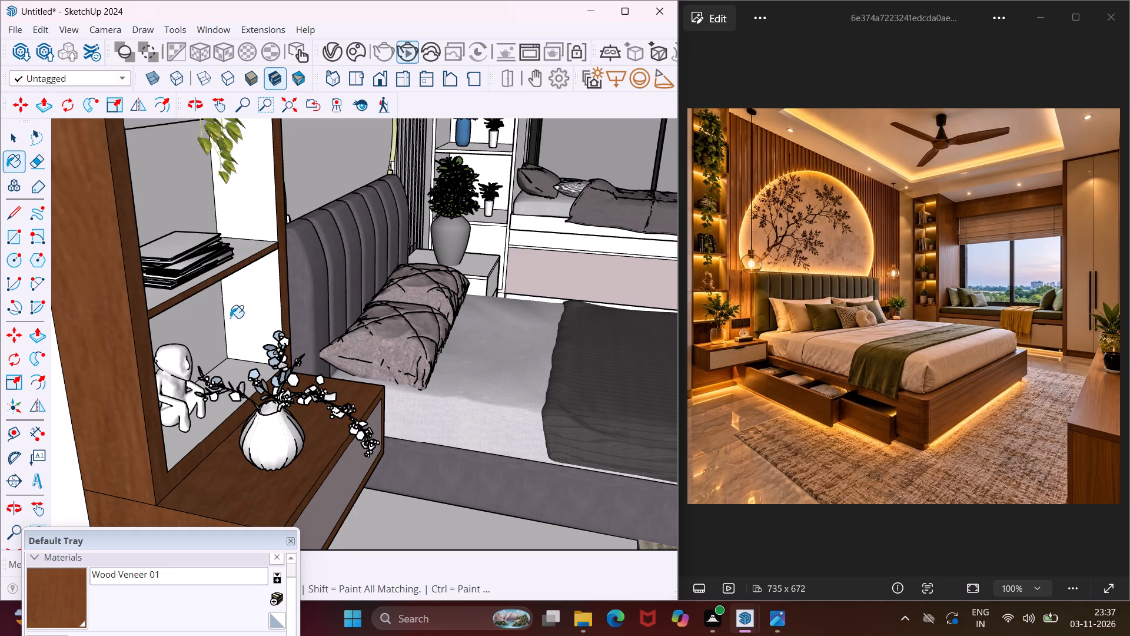
pyautogui.click(233, 316)
pyautogui.click(233, 372)
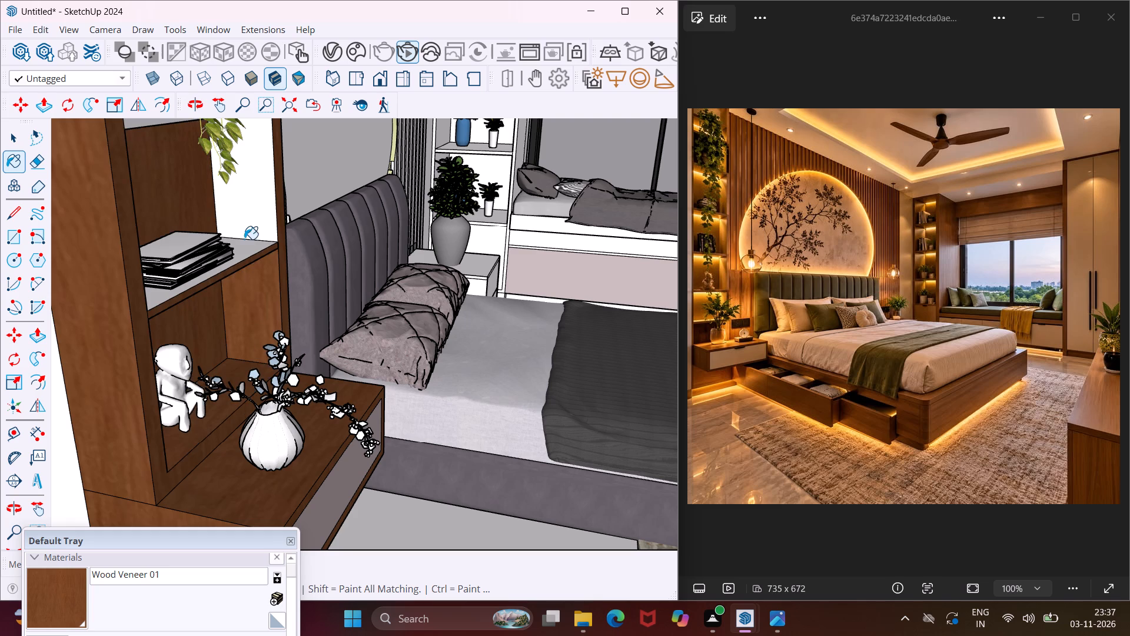
pyautogui.click(248, 247)
pyautogui.click(249, 224)
# Paint the cabinet front, surrounding frame and plinth of the shelving unit beside the window with Wood Veneer 01.
pyautogui.scroll(-8, 250, 202)
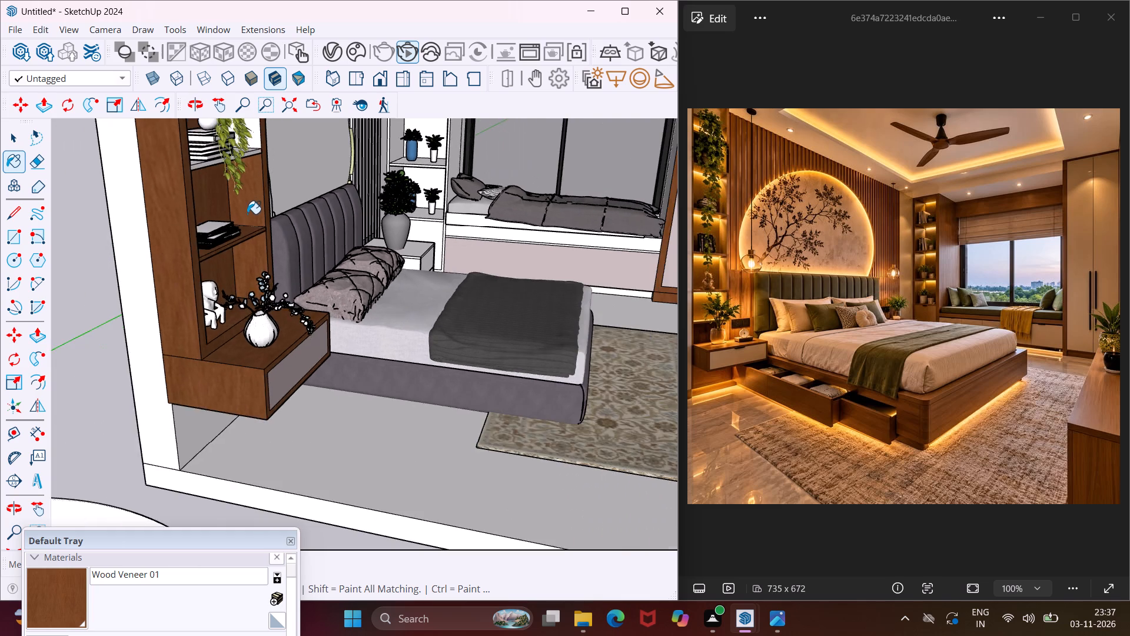
pyautogui.scroll(-2, 247, 214)
pyautogui.scroll(14, 375, 190)
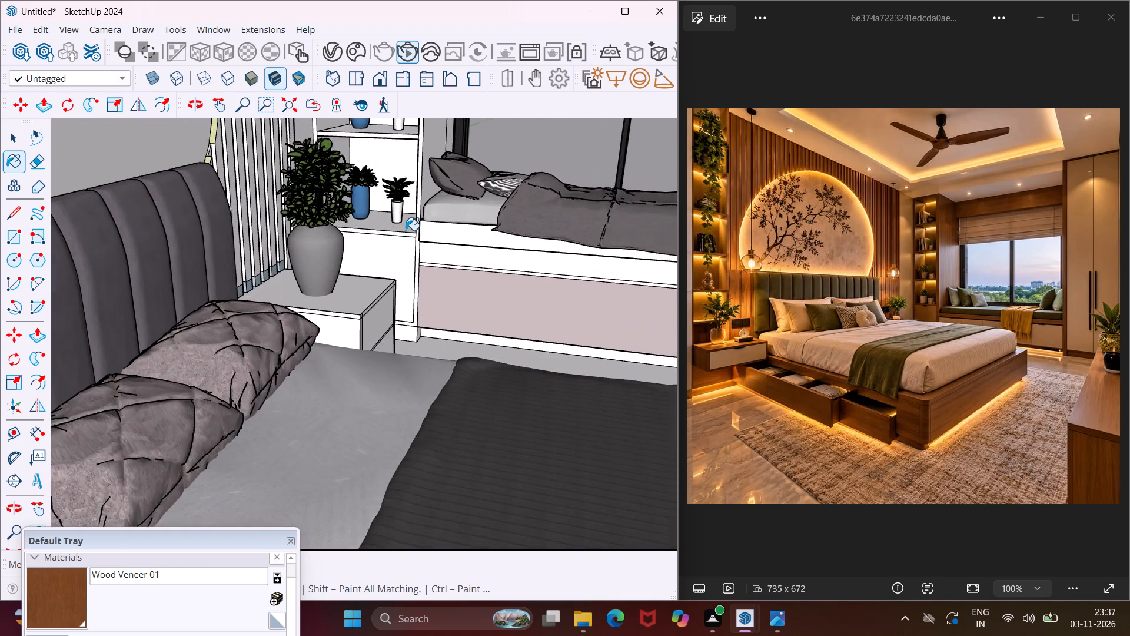
pyautogui.scroll(7, 406, 230)
pyautogui.click(406, 247)
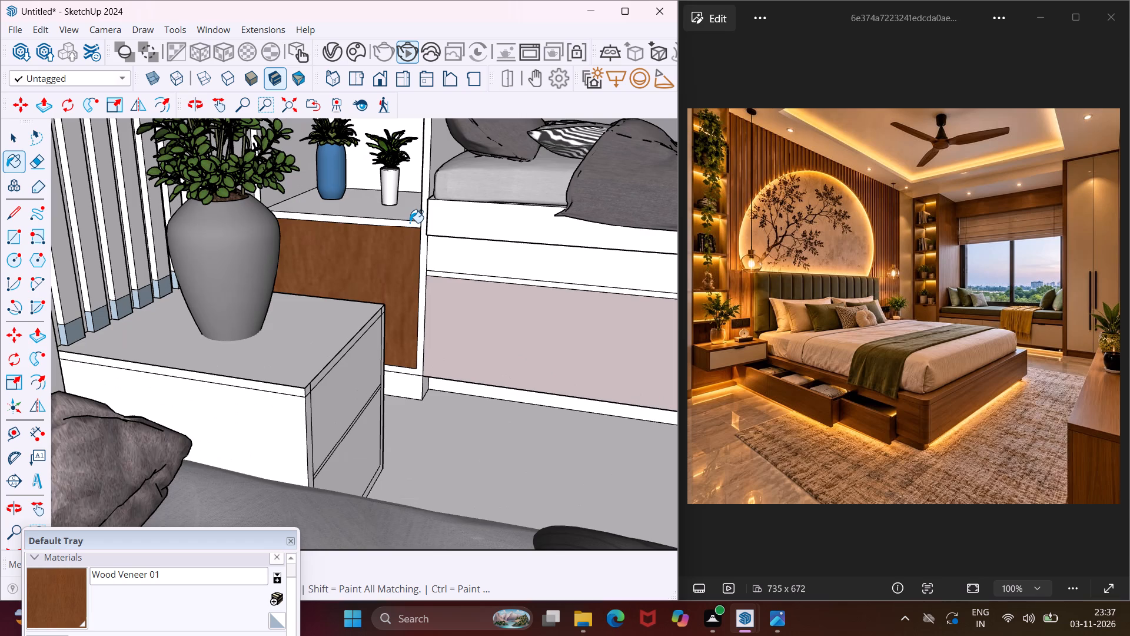
pyautogui.click(410, 223)
pyautogui.click(420, 234)
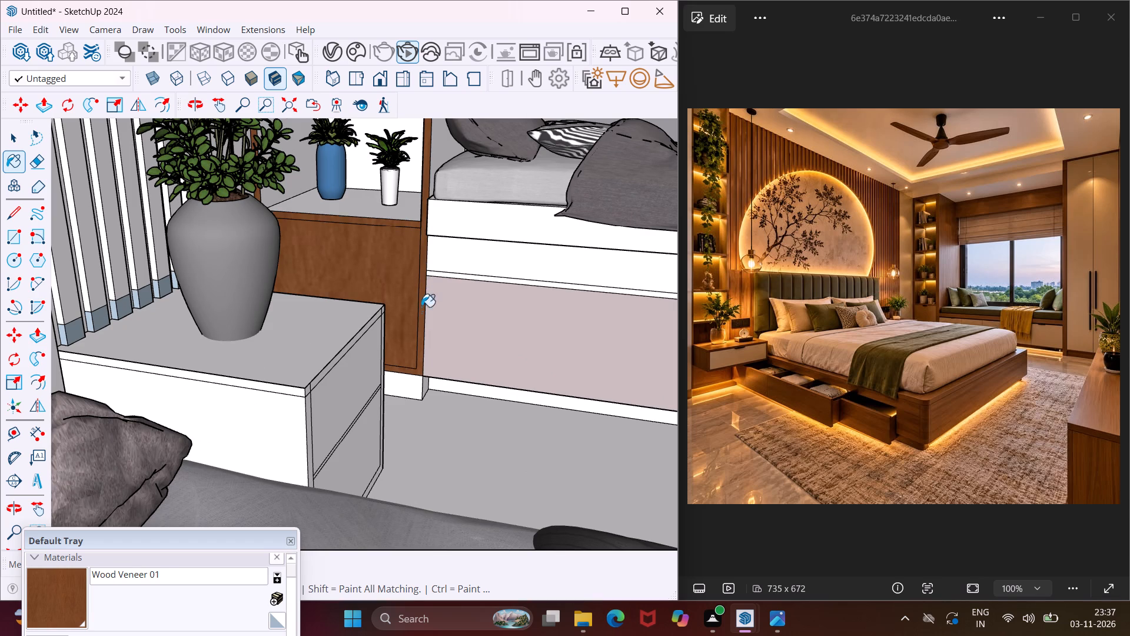
pyautogui.click(415, 386)
# Paint the window seat's upper front band and the thin strip above its drawer front with Wood Veneer 01.
pyautogui.moveTo(436, 385); pyautogui.dragTo(407, 350, button='middle')
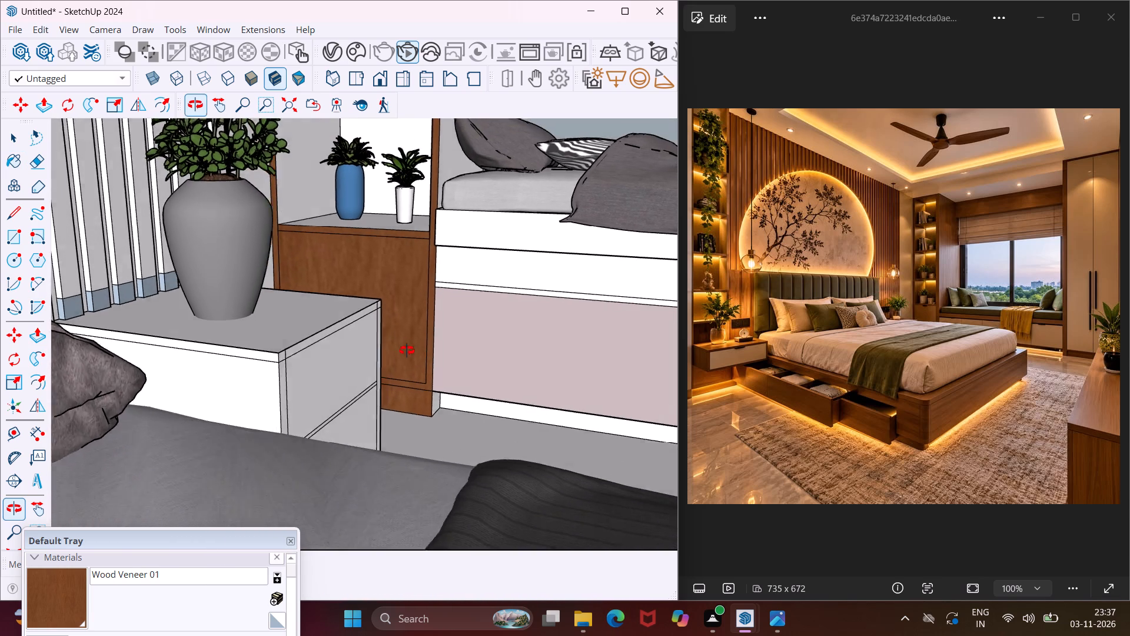
pyautogui.moveTo(407, 350); pyautogui.dragTo(320, 361, button='middle')
pyautogui.scroll(3, 473, 319)
pyautogui.click(507, 277)
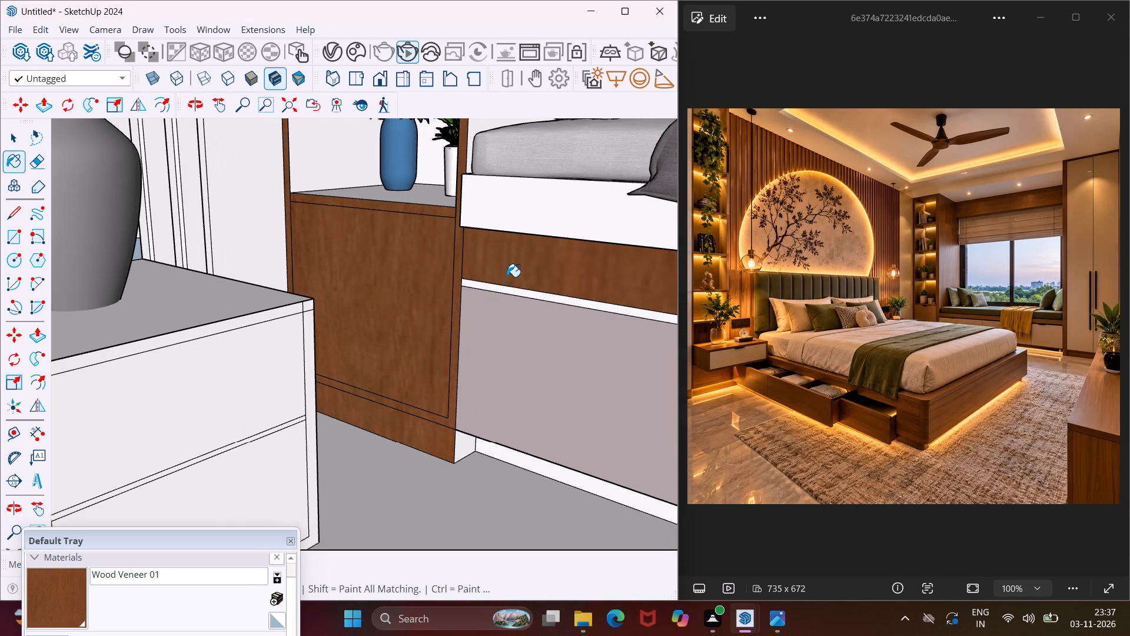
pyautogui.click(509, 293)
# Paint the window-side shelving unit's plinth return and the window seat's recessed plinth with Wood Veneer 01.
pyautogui.moveTo(503, 304); pyautogui.dragTo(490, 294, button='middle')
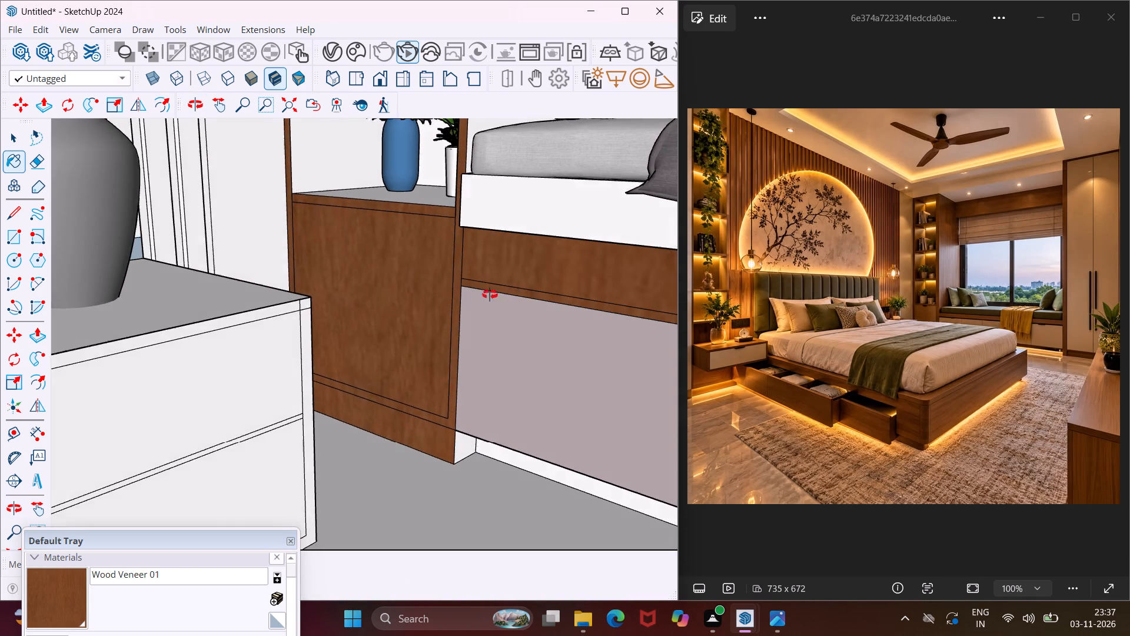
pyautogui.moveTo(490, 294); pyautogui.dragTo(454, 240, button='middle')
pyautogui.scroll(3, 472, 460)
pyautogui.click(467, 460)
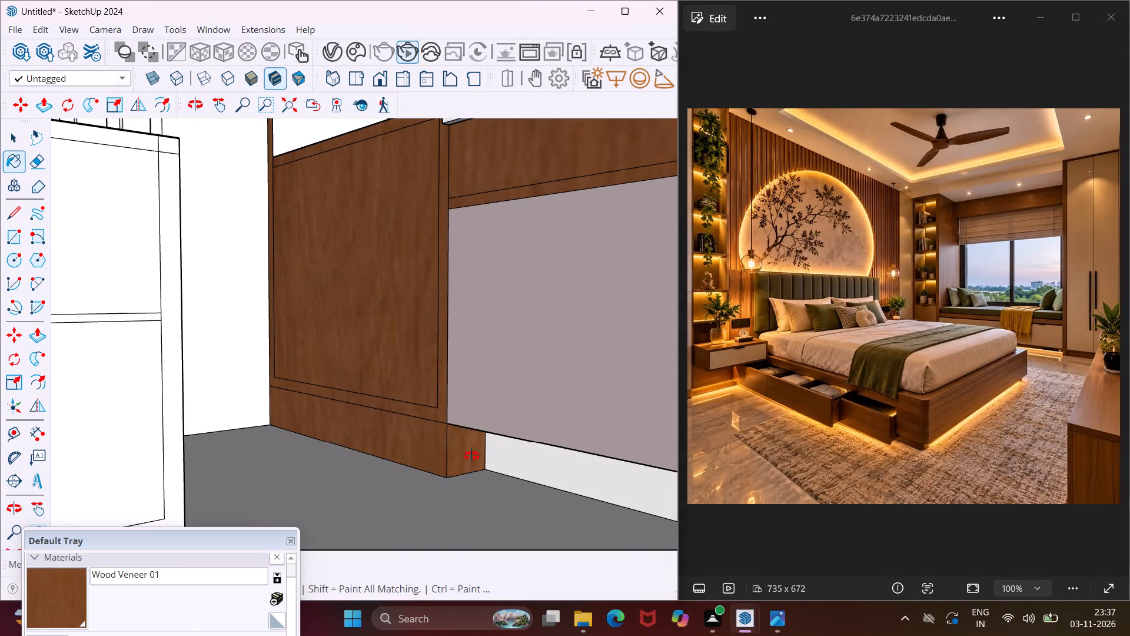
pyautogui.moveTo(471, 456); pyautogui.dragTo(502, 368, button='middle')
pyautogui.moveTo(514, 383); pyautogui.dragTo(560, 438, button='middle')
pyautogui.scroll(3, 554, 419)
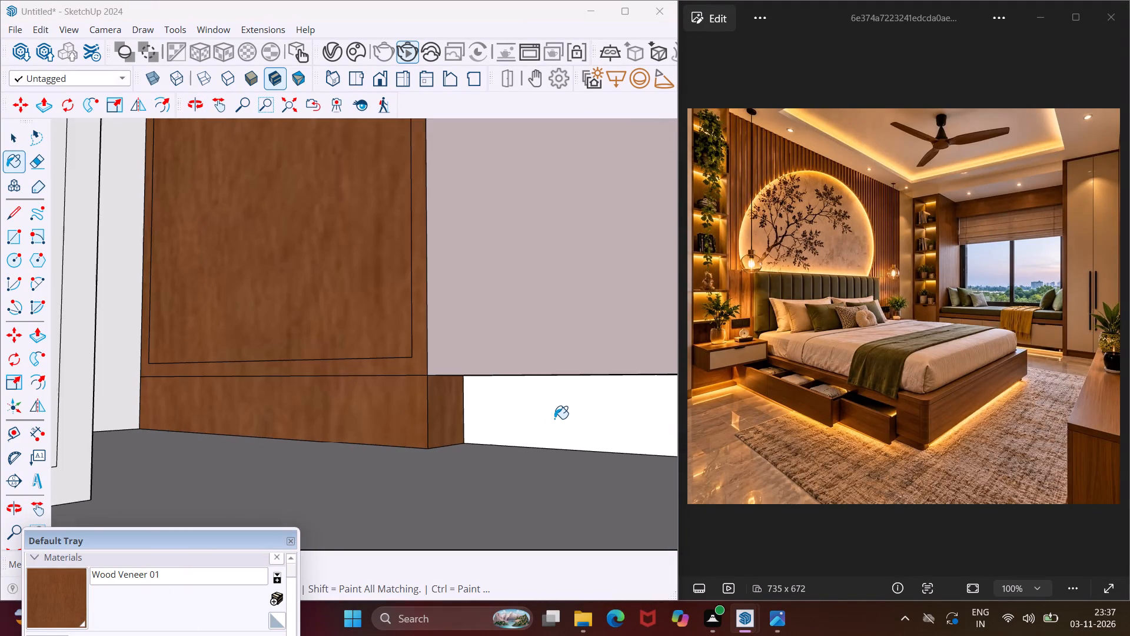
pyautogui.click(554, 419)
# Paint the window seat's underside strip above the recessed plinth with Wood Veneer 01.
pyautogui.moveTo(550, 410); pyautogui.dragTo(539, 383, button='middle')
pyautogui.moveTo(537, 380); pyautogui.dragTo(570, 419, button='middle')
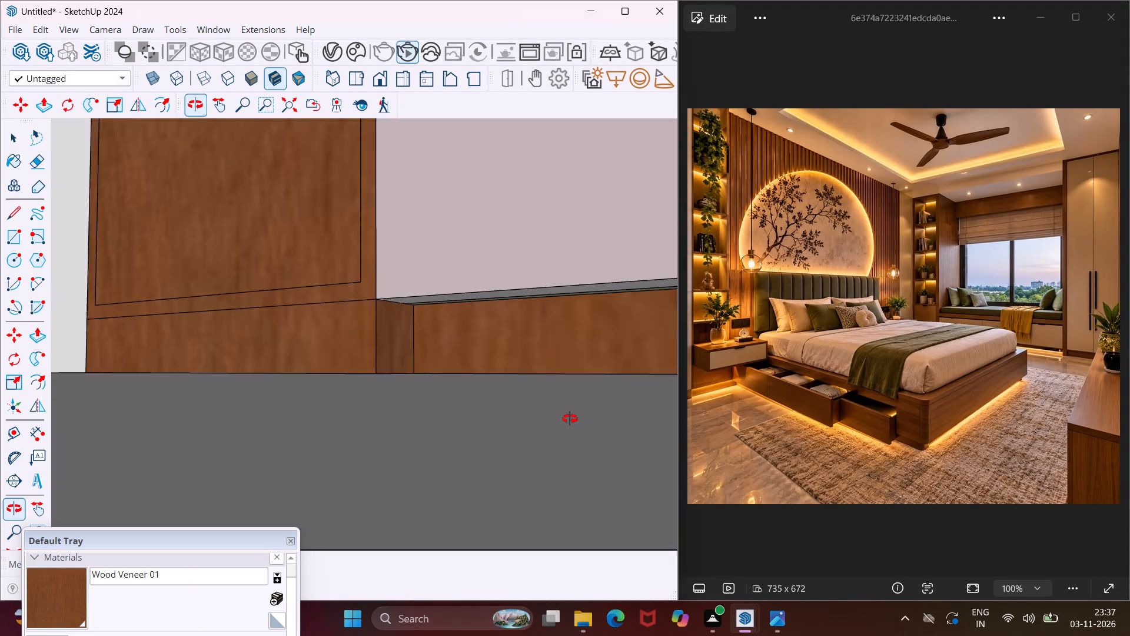
pyautogui.moveTo(570, 419); pyautogui.dragTo(573, 420, button='middle')
pyautogui.scroll(5, 506, 332)
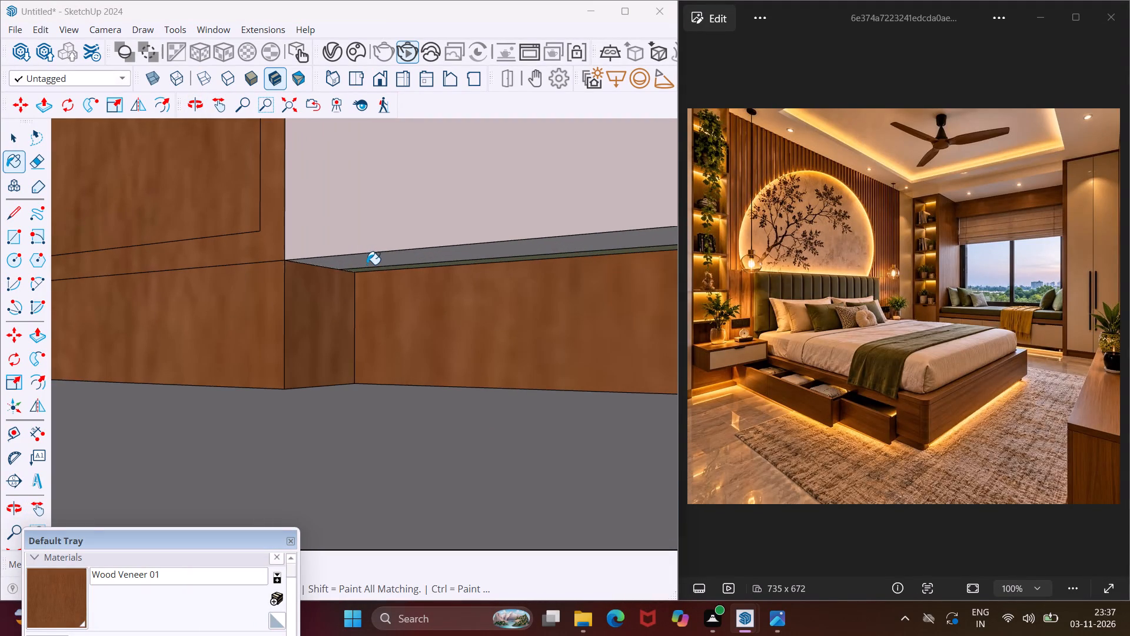
pyautogui.click(366, 263)
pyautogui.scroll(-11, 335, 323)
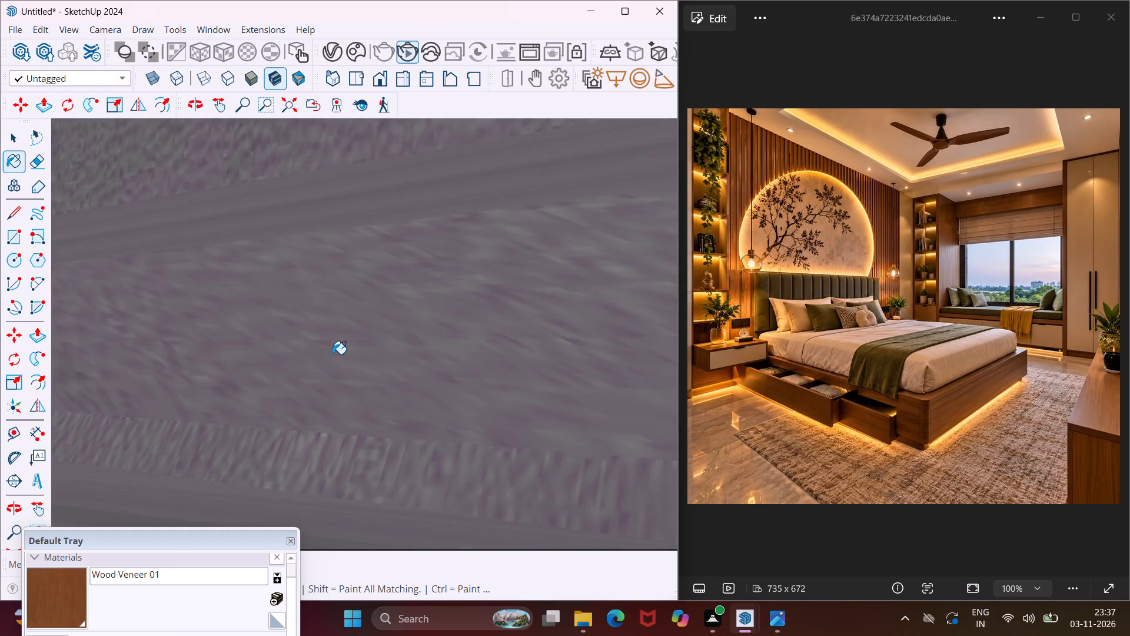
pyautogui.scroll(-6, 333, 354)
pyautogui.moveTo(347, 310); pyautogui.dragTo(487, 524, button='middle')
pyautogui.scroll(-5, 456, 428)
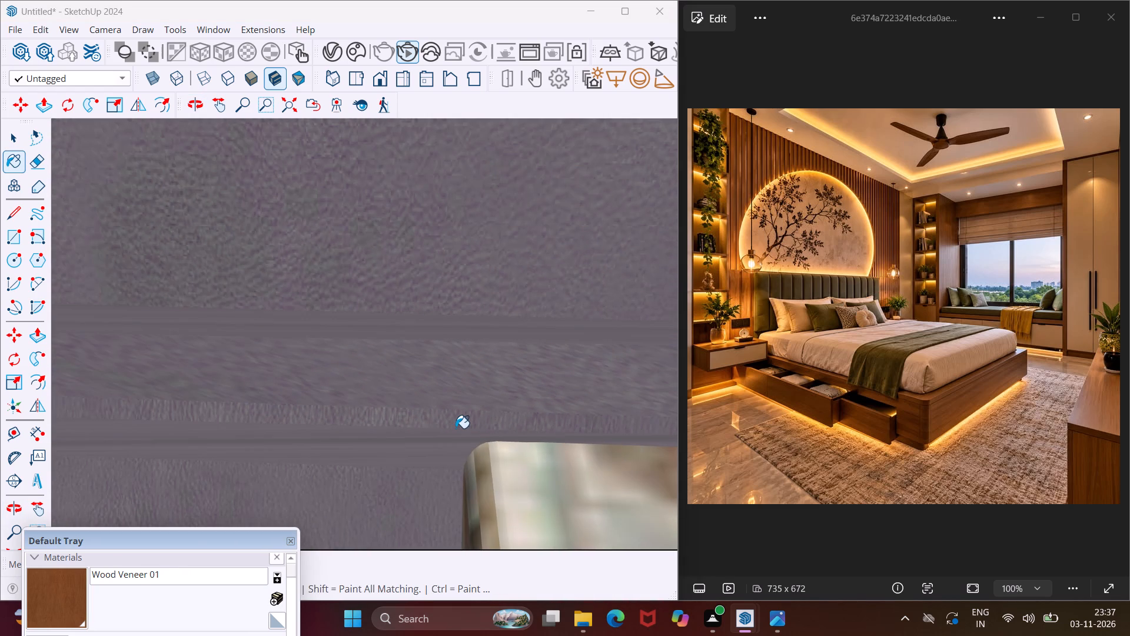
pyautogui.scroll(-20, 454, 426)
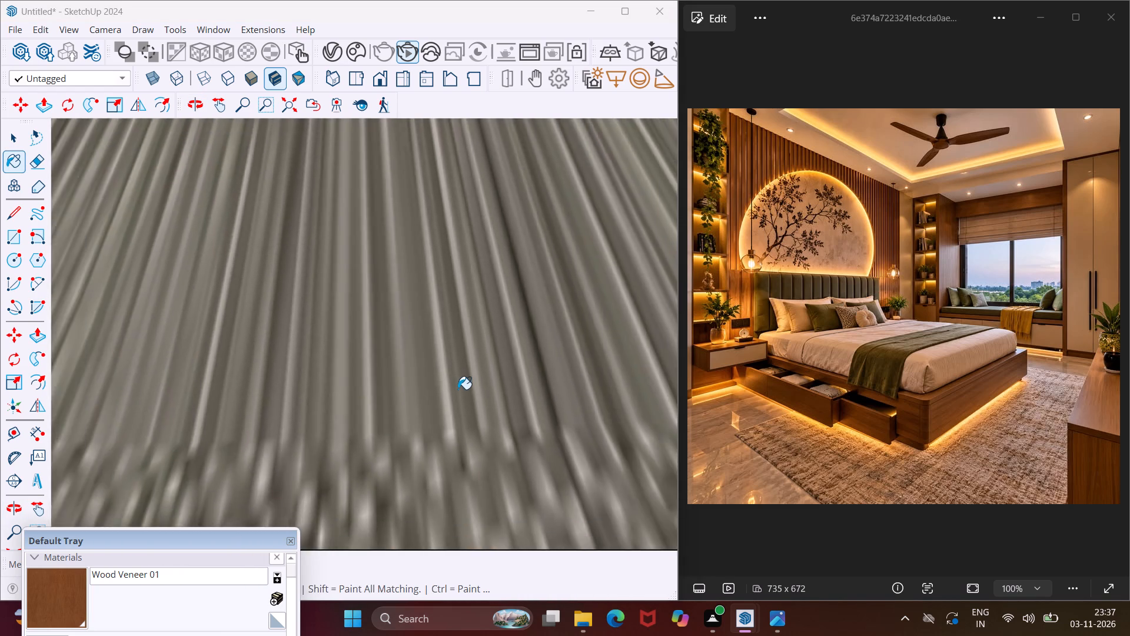
# Paint the small plinth return of the wardrobe beside the window seat with Wood Veneer 01.
pyautogui.scroll(-12, 458, 389)
pyautogui.scroll(-20, 490, 307)
pyautogui.scroll(-1, 490, 307)
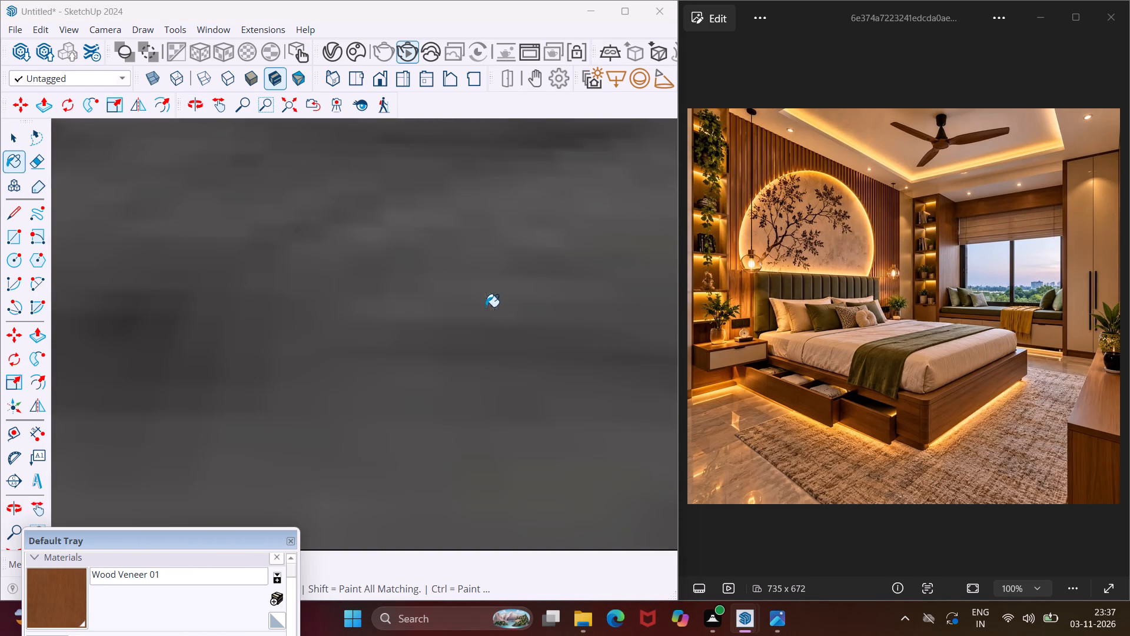
pyautogui.scroll(-20, 486, 307)
pyautogui.scroll(-12, 486, 307)
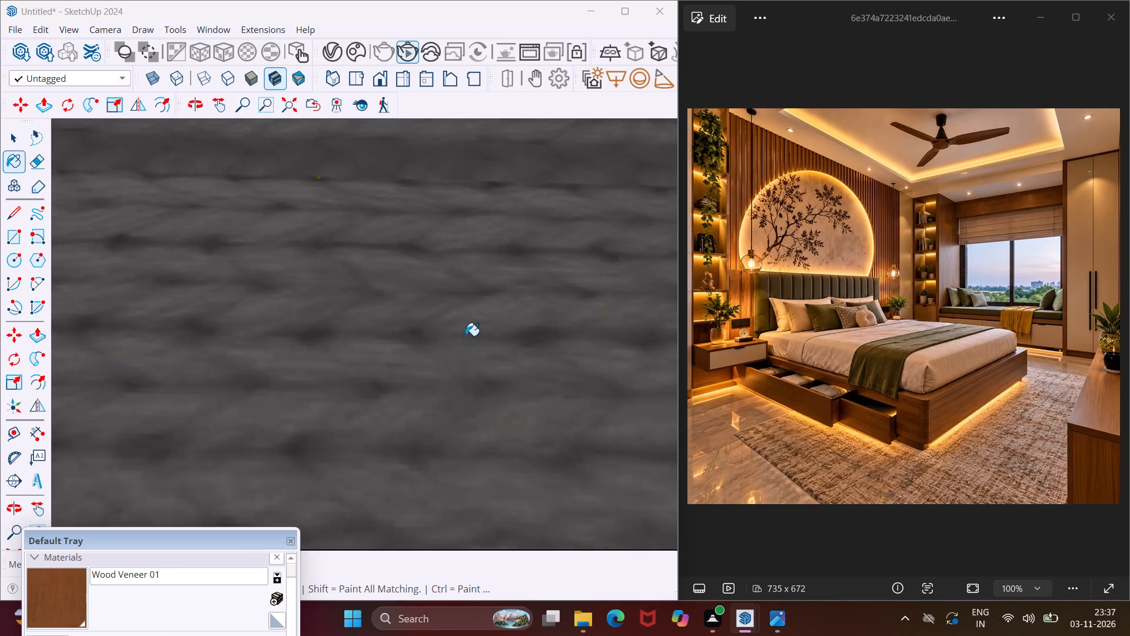
pyautogui.scroll(-20, 466, 336)
pyautogui.scroll(-19, 466, 336)
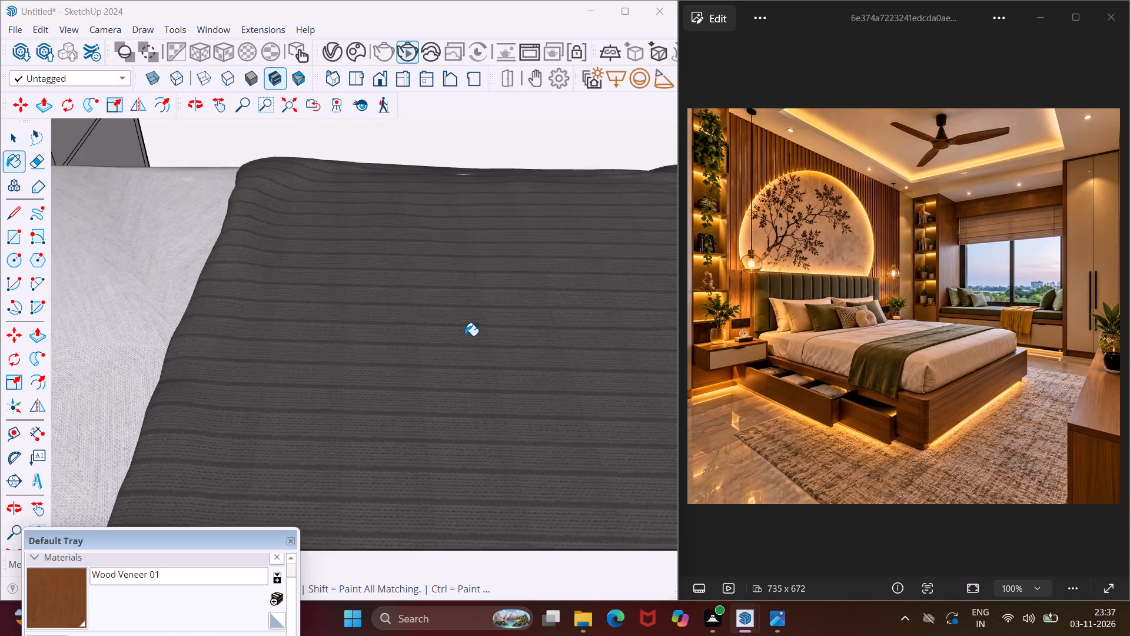
pyautogui.scroll(-19, 465, 336)
pyautogui.scroll(-1, 563, 252)
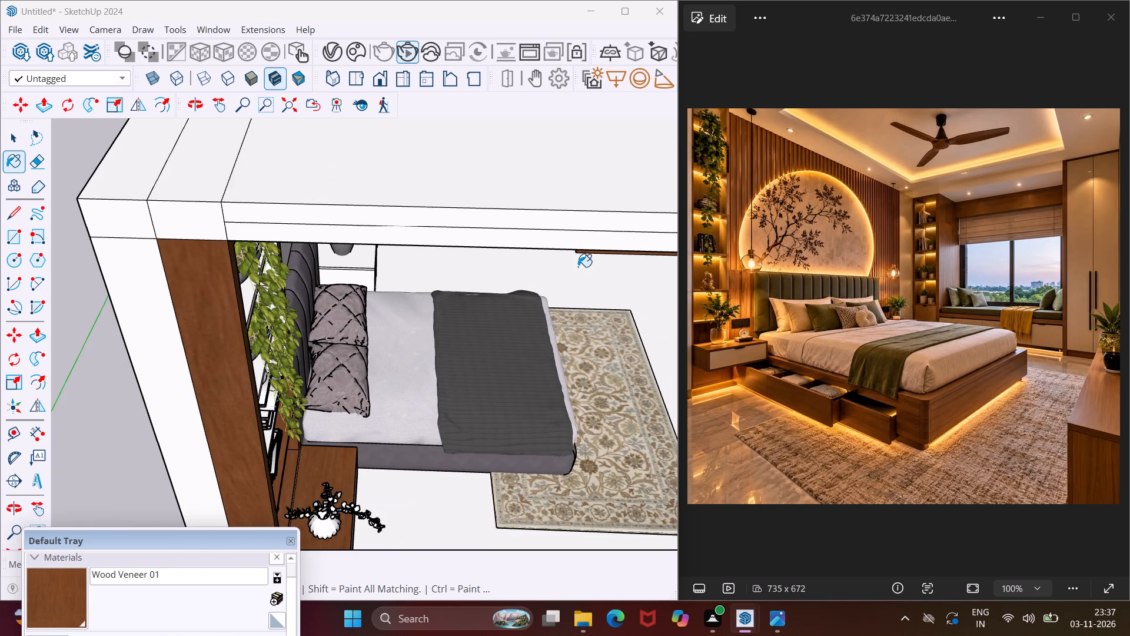
pyautogui.moveTo(576, 253); pyautogui.dragTo(583, 190, button='middle')
pyautogui.scroll(1, 587, 195)
pyautogui.scroll(7, 574, 324)
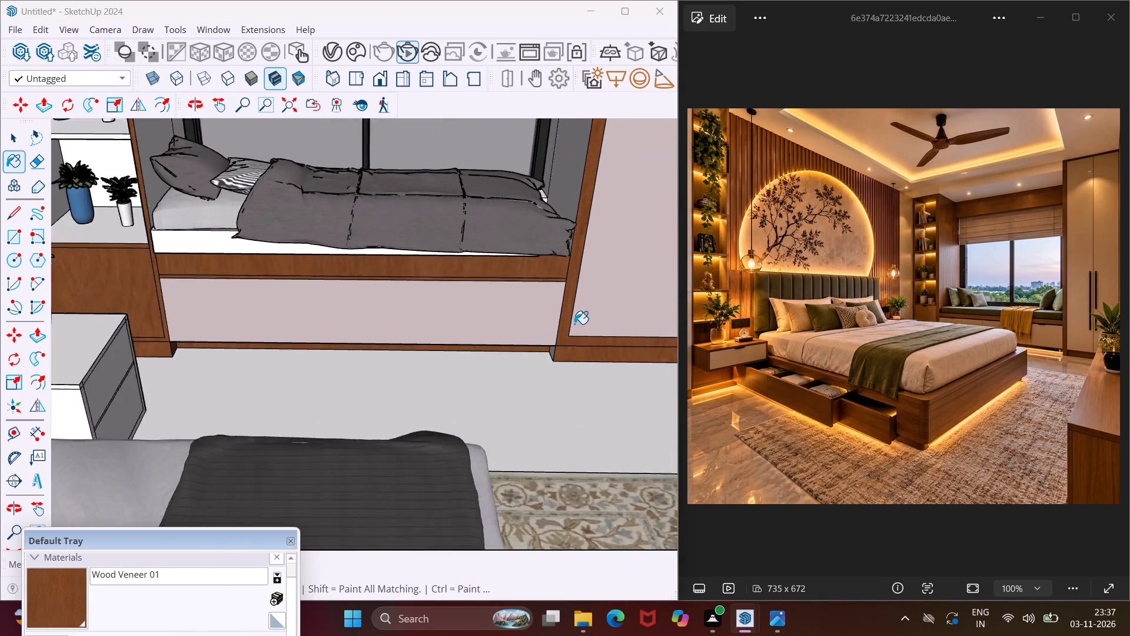
pyautogui.scroll(10, 574, 324)
pyautogui.click(533, 372)
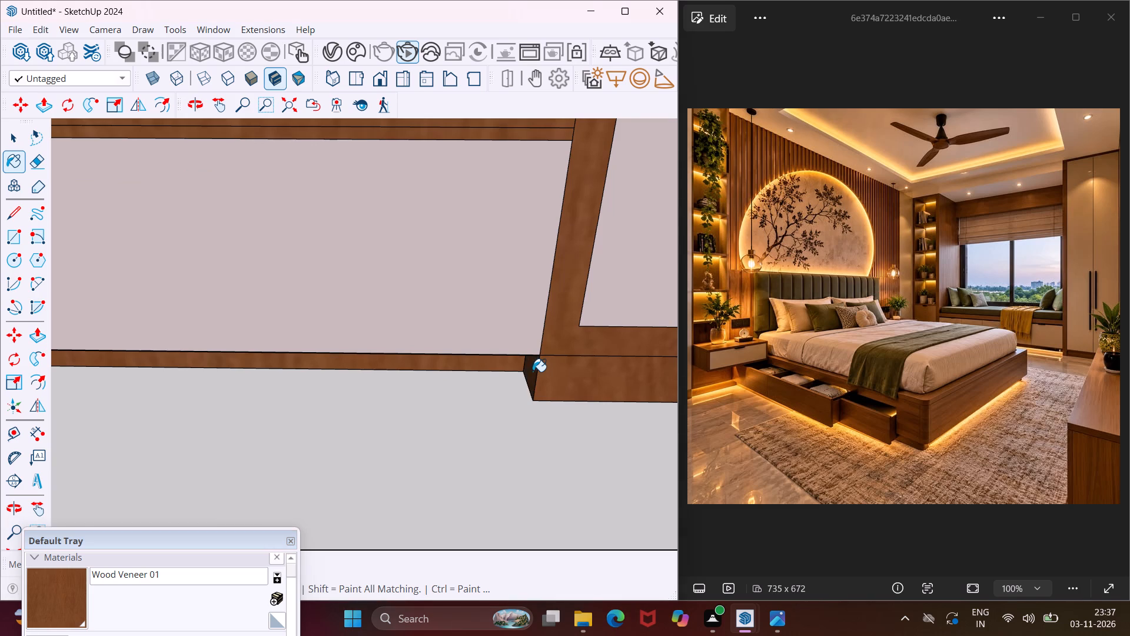
# Paint the sides, back and shelf surface of the window-side shelving unit's upper plant compartment with Wood Veneer 01.
pyautogui.scroll(-17, 507, 383)
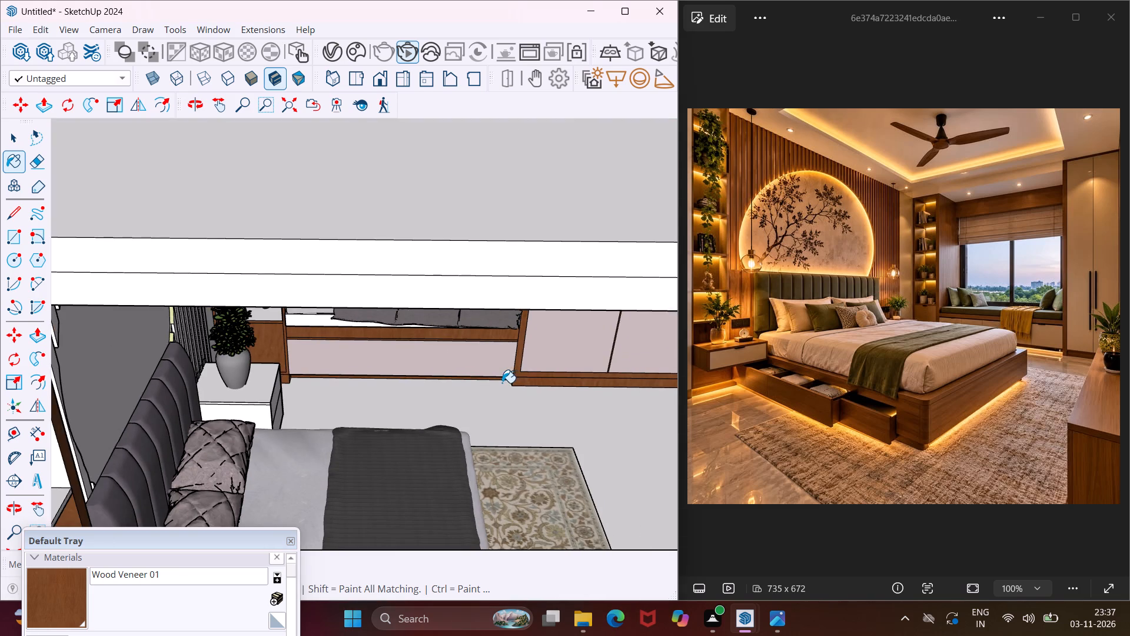
pyautogui.moveTo(502, 383); pyautogui.dragTo(457, 328, button='middle')
pyautogui.scroll(8, 258, 254)
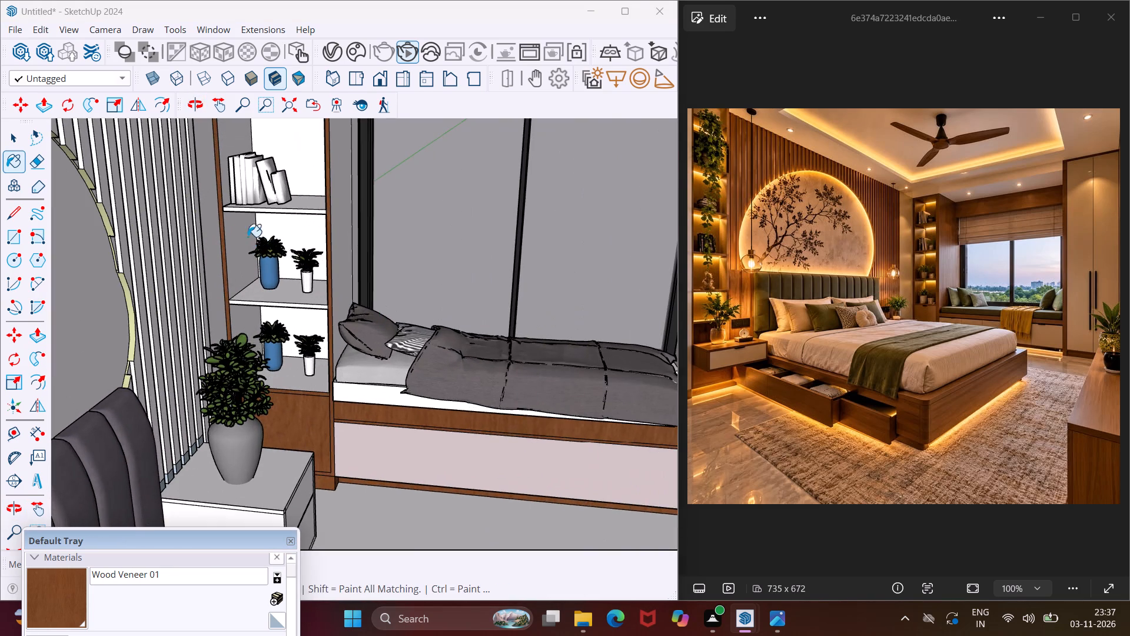
pyautogui.scroll(13, 248, 237)
pyautogui.click(247, 227)
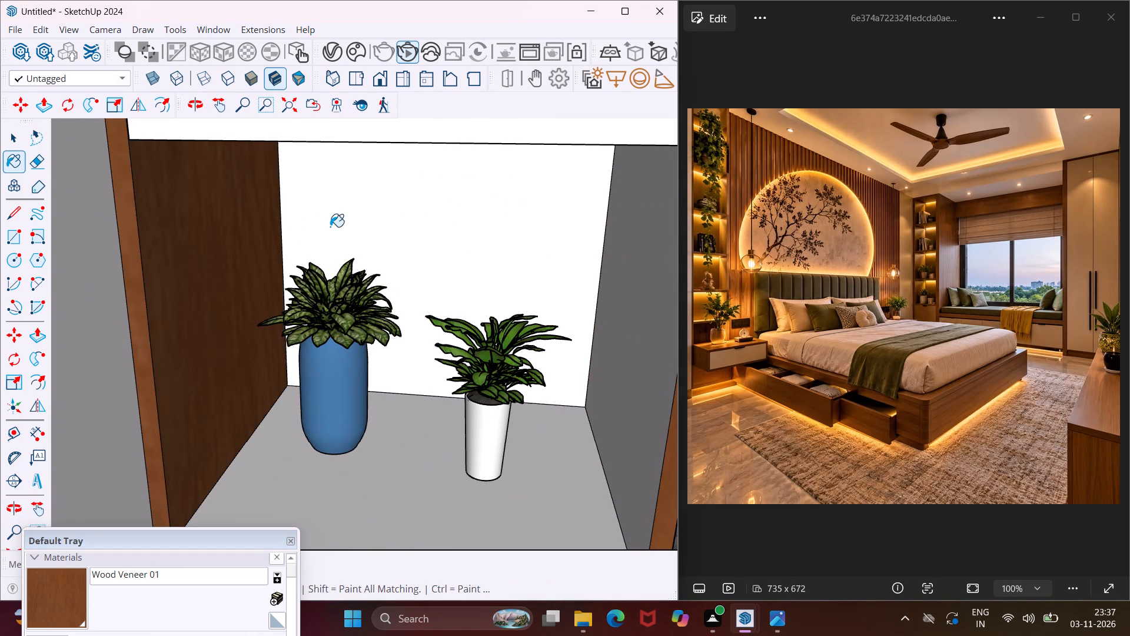
pyautogui.click(330, 227)
pyautogui.click(615, 318)
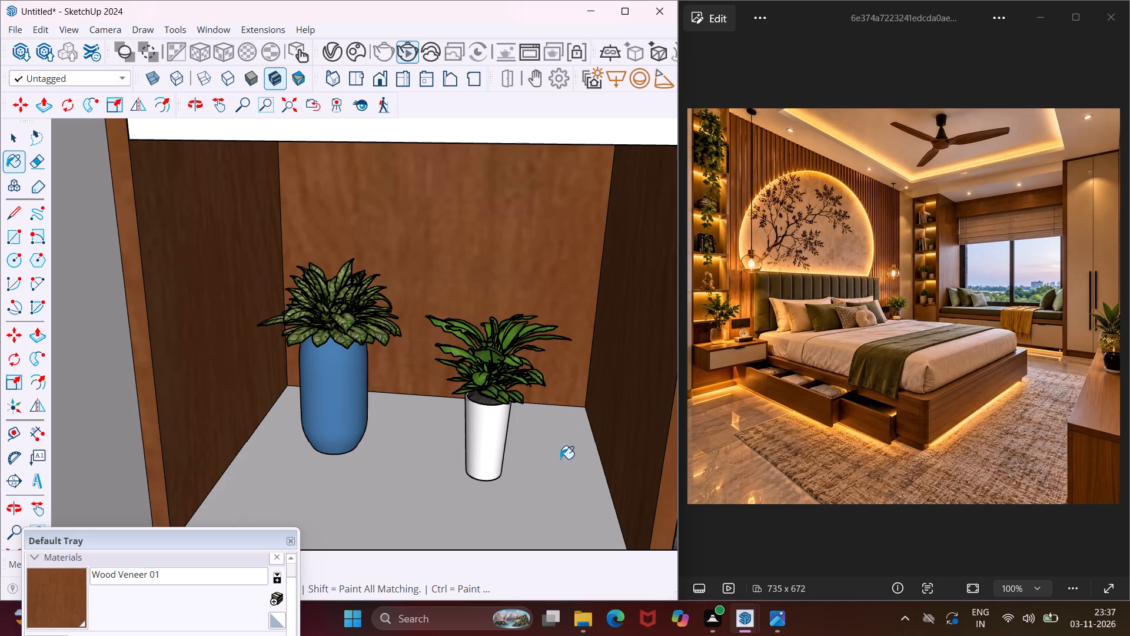
pyautogui.click(559, 459)
# Paint the shelf surface, back and window-side inner face of the lower book compartment with Wood Veneer 01.
pyautogui.scroll(-9, 400, 402)
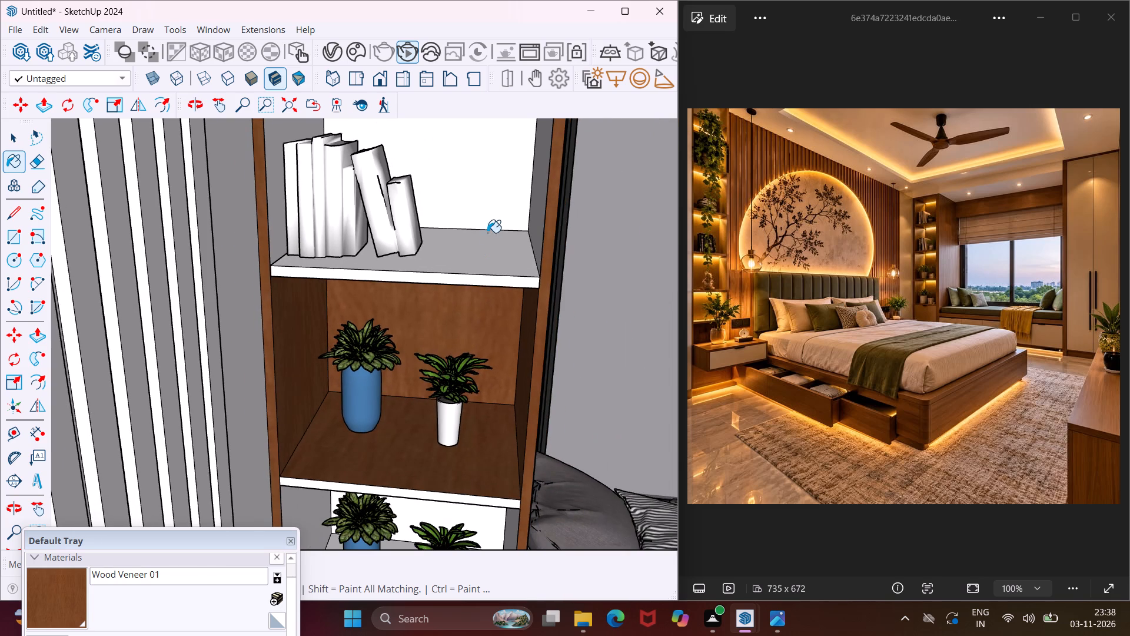
pyautogui.click(483, 241)
pyautogui.click(477, 193)
pyautogui.click(541, 204)
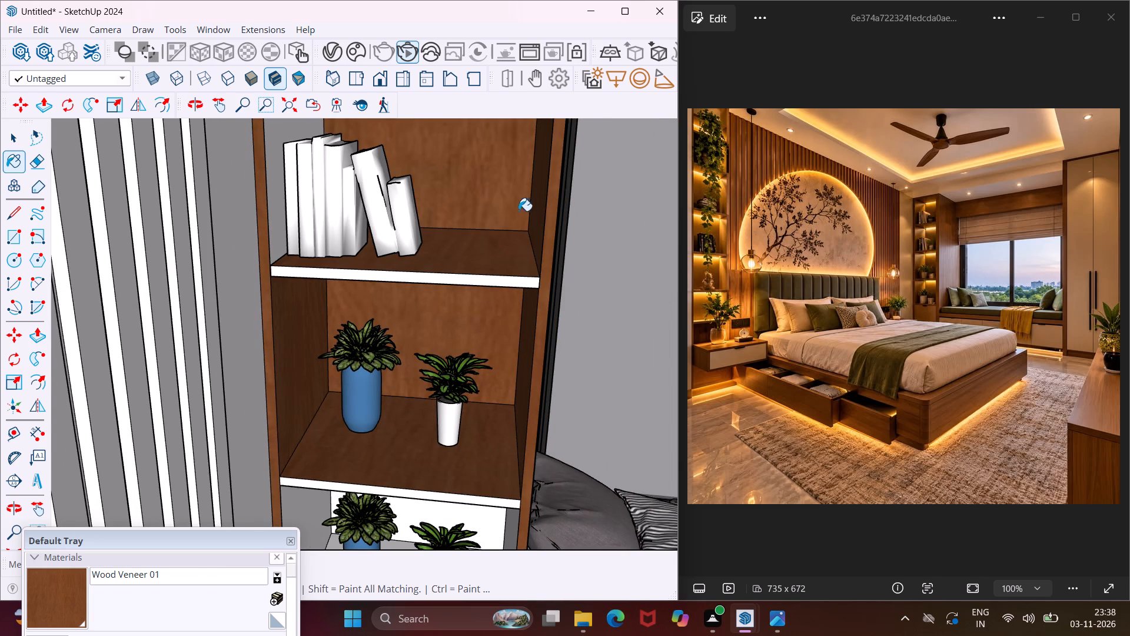
# Paint the shelving unit's outer side panel and the adjoining strip beside the window frame with Wood Veneer 01.
pyautogui.moveTo(517, 211); pyautogui.dragTo(396, 224, button='middle')
pyautogui.click(537, 287)
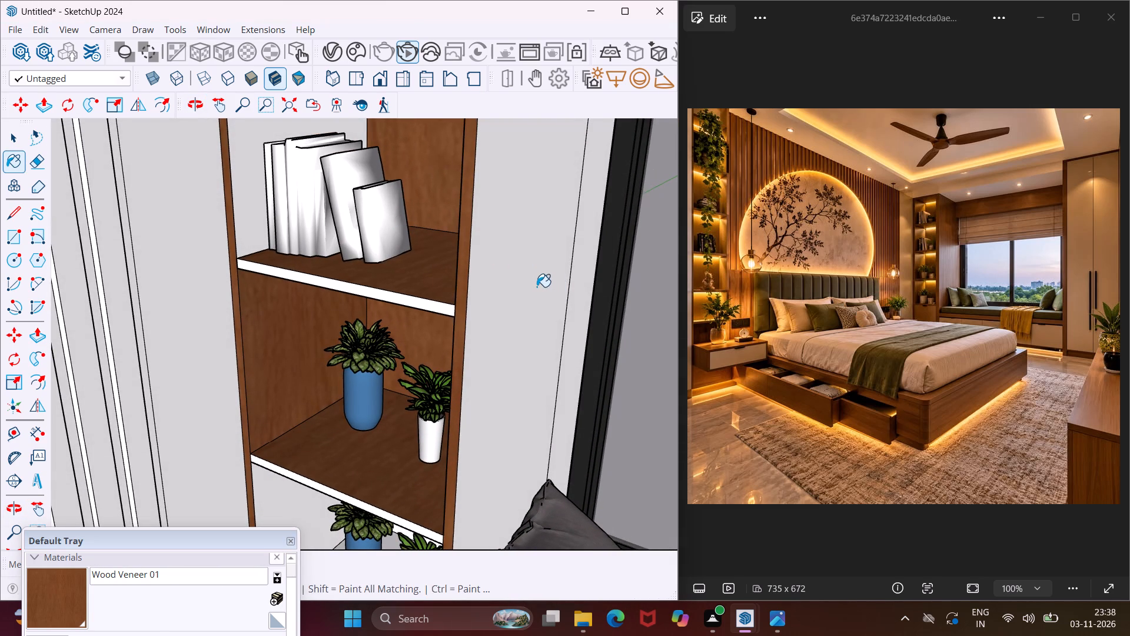
pyautogui.click(583, 305)
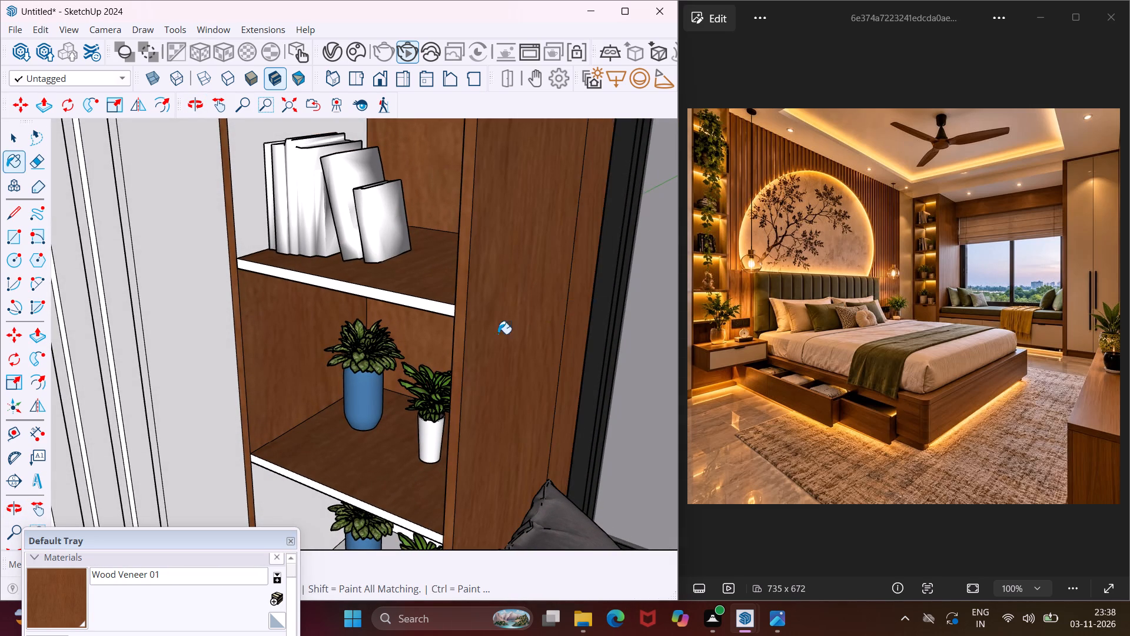
# Paint the front edge of the shelf under the lower books and that compartment's remaining inner side with Wood Veneer 01.
pyautogui.scroll(3, 456, 320)
pyautogui.click(431, 307)
pyautogui.scroll(-6, 387, 278)
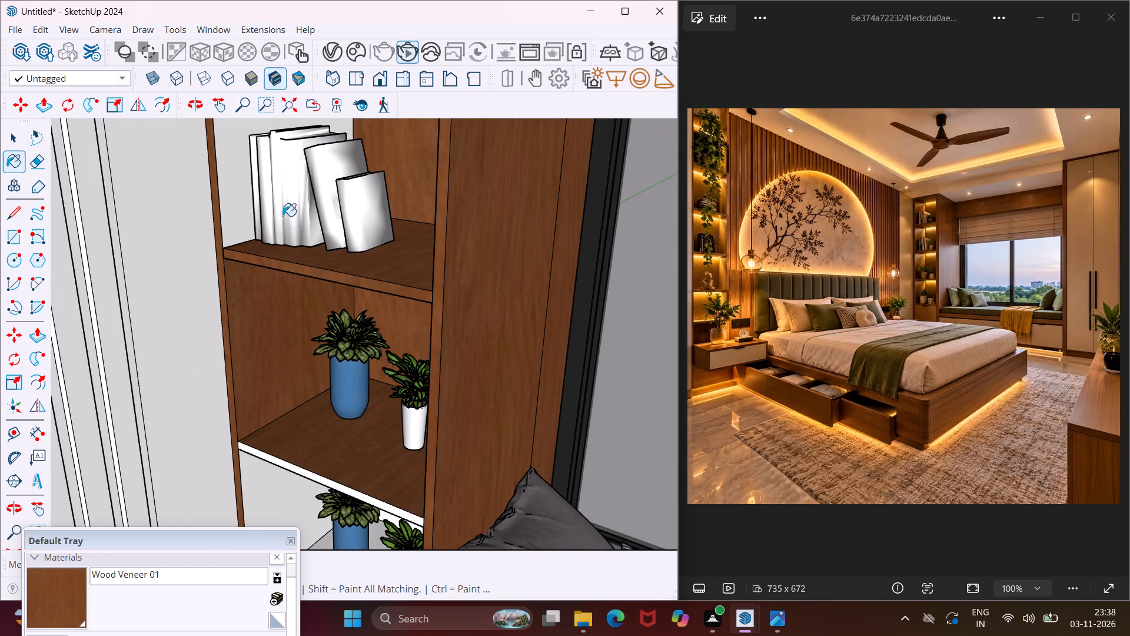
pyautogui.click(239, 218)
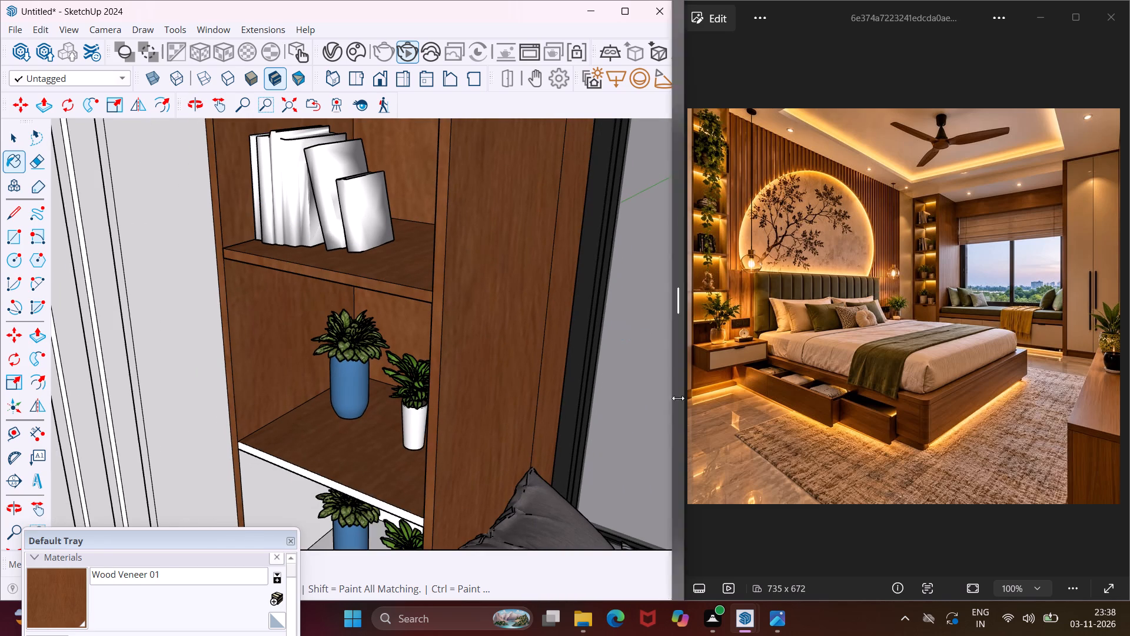
# Paint the front edge of the upper plant shelf and the underside of the shelf above it with Wood Veneer 01.
pyautogui.scroll(5, 327, 511)
pyautogui.moveTo(319, 472); pyautogui.dragTo(321, 420, button='middle')
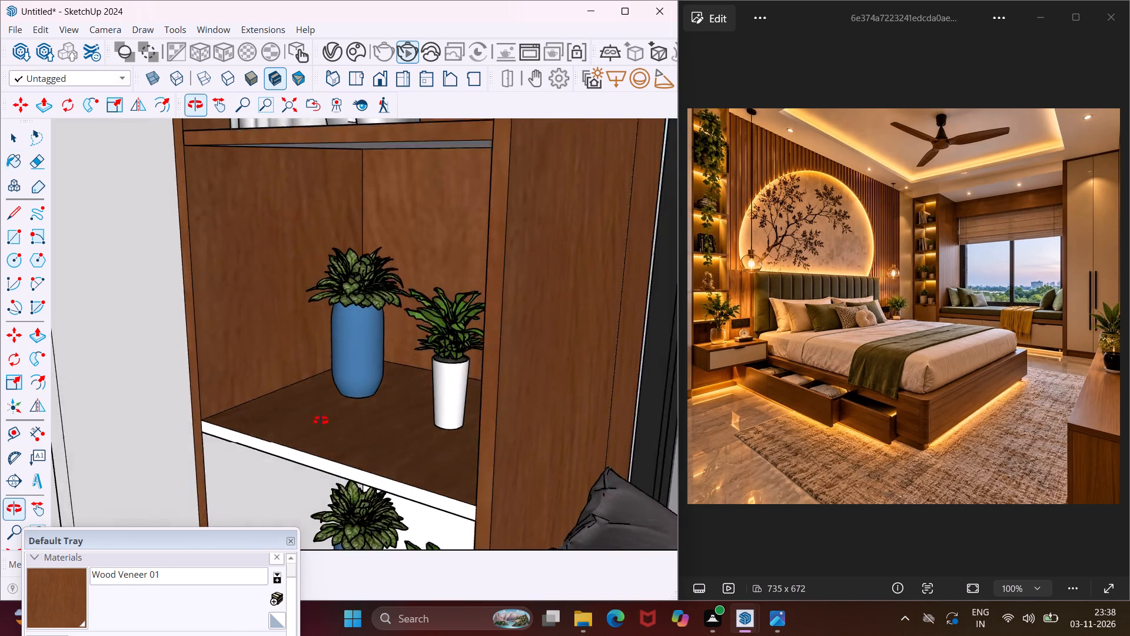
pyautogui.moveTo(321, 420); pyautogui.dragTo(341, 364, button='middle')
pyautogui.click(343, 440)
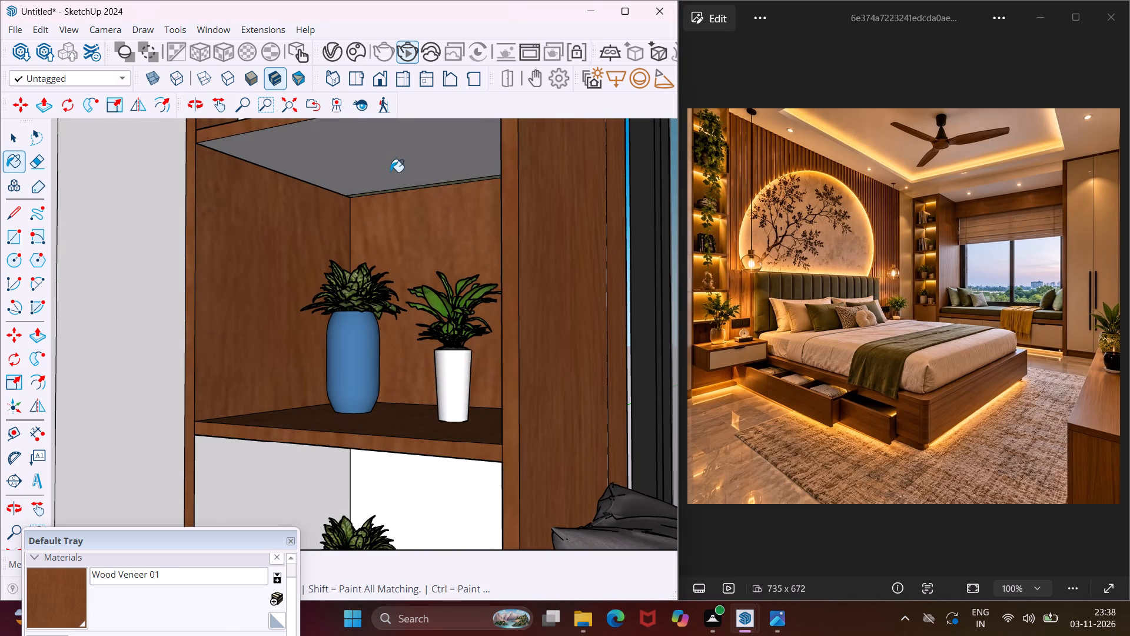
pyautogui.click(390, 163)
# Paint both inner sides, the back and the ceiling of the lowest open plant compartment with Wood Veneer 01.
pyautogui.click(240, 473)
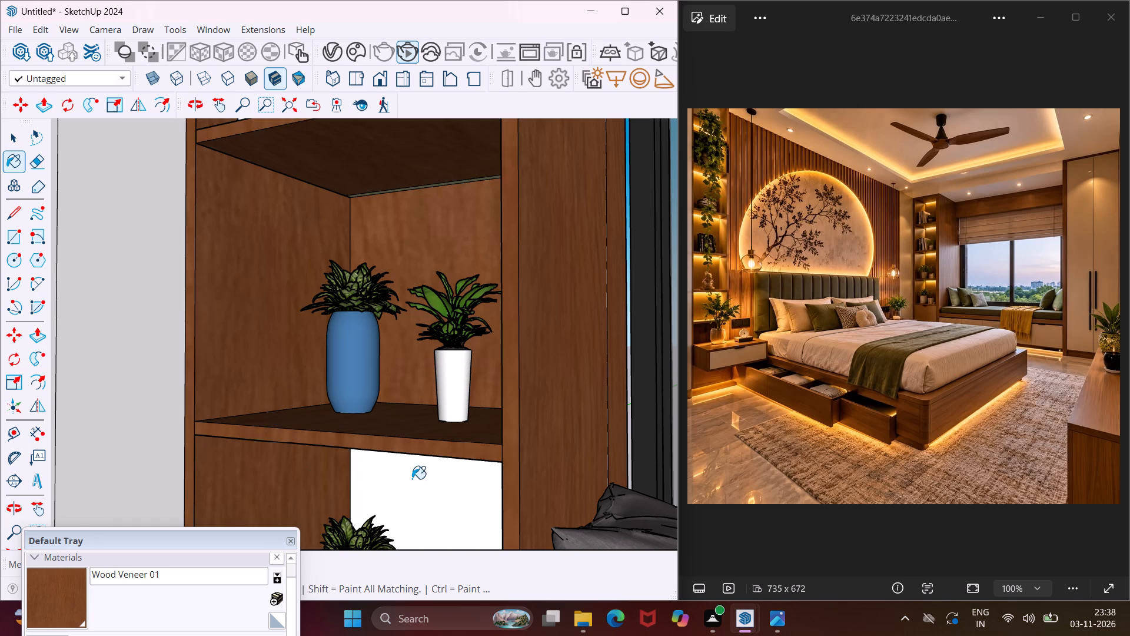
pyautogui.click(412, 479)
pyautogui.moveTo(411, 475); pyautogui.dragTo(461, 353, button='middle')
pyautogui.click(471, 376)
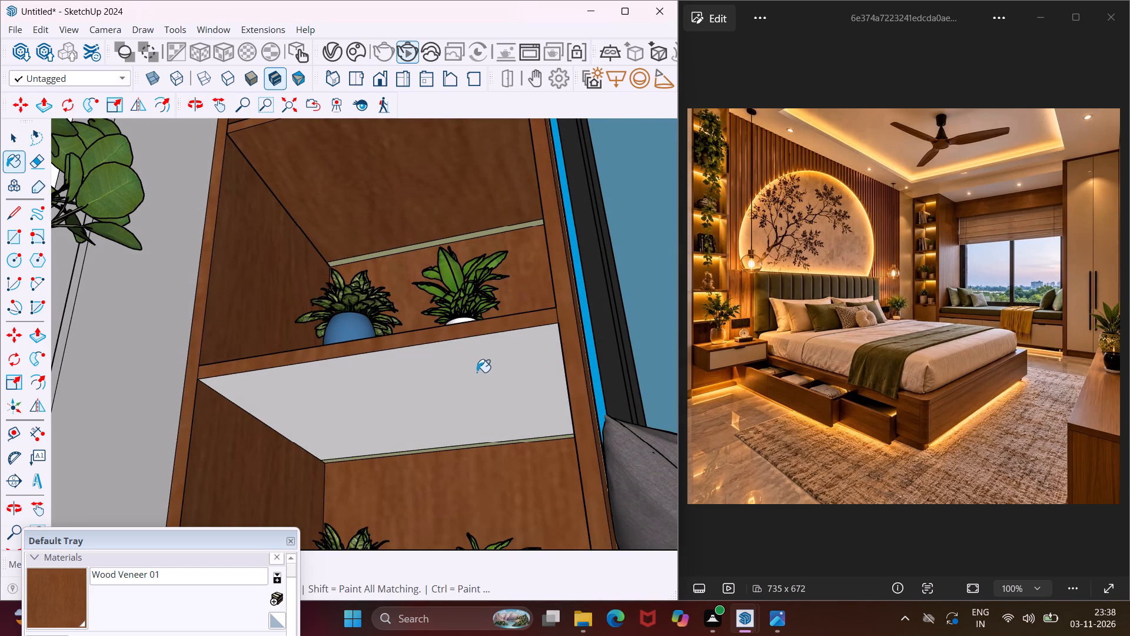
pyautogui.moveTo(477, 371); pyautogui.dragTo(541, 405, button='middle')
pyautogui.scroll(-4, 315, 417)
pyautogui.moveTo(348, 415); pyautogui.dragTo(390, 442, button='middle')
pyautogui.scroll(3, 490, 468)
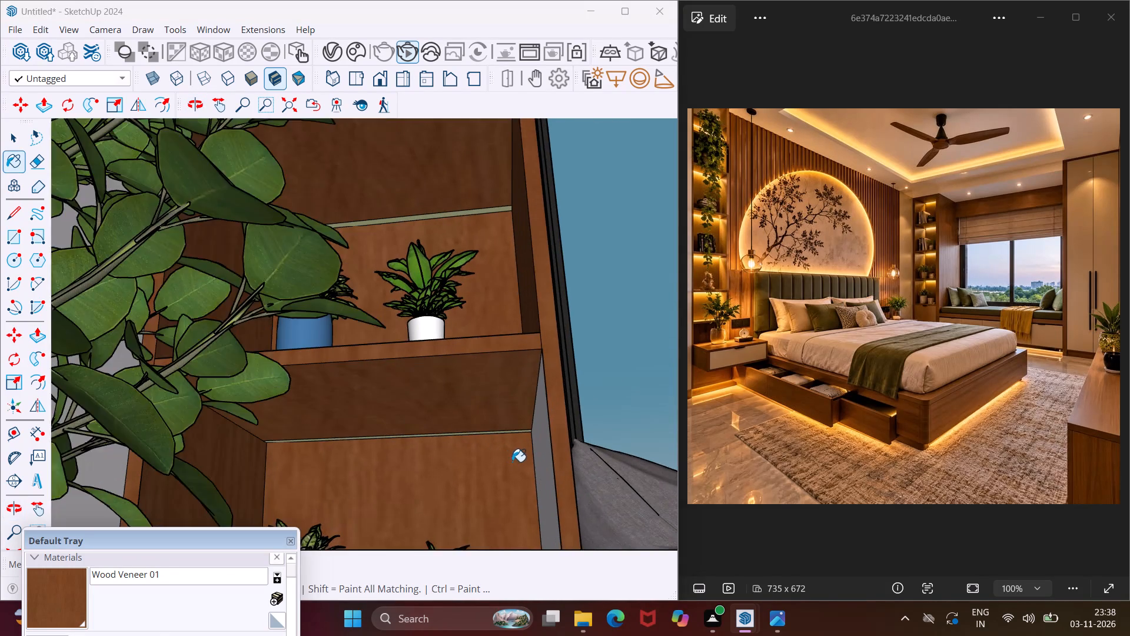
pyautogui.scroll(2, 512, 462)
pyautogui.click(551, 442)
# Paint the bottom surface of the lowest open plant compartment with Wood Veneer 01.
pyautogui.moveTo(524, 425); pyautogui.dragTo(520, 425, button='middle')
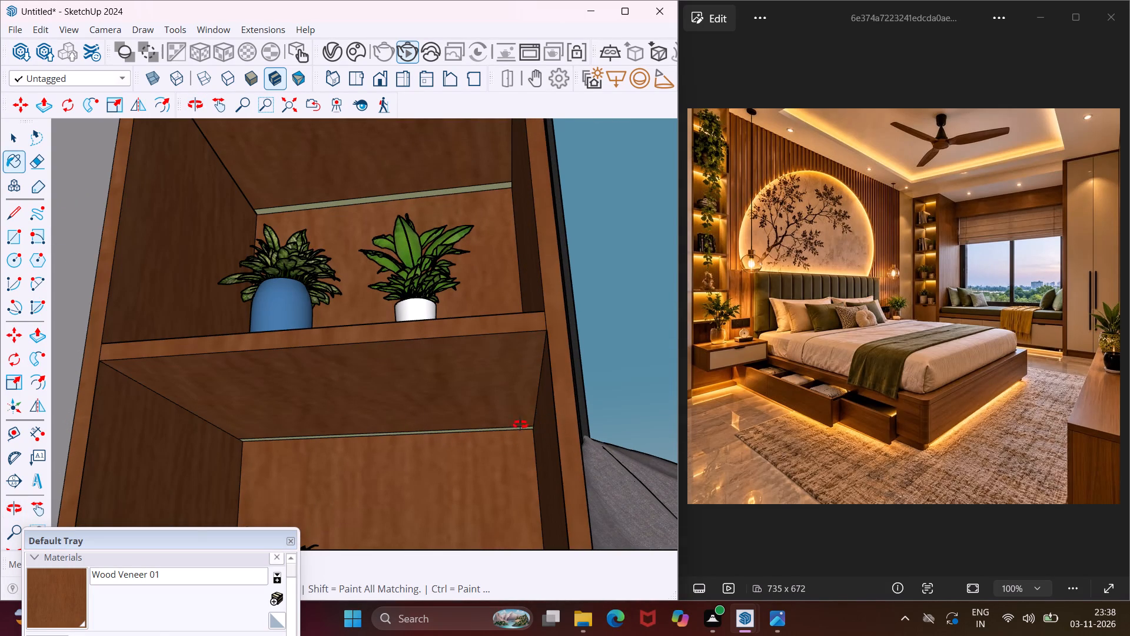
pyautogui.moveTo(520, 425); pyautogui.dragTo(431, 487, button='middle')
pyautogui.scroll(-9, 414, 466)
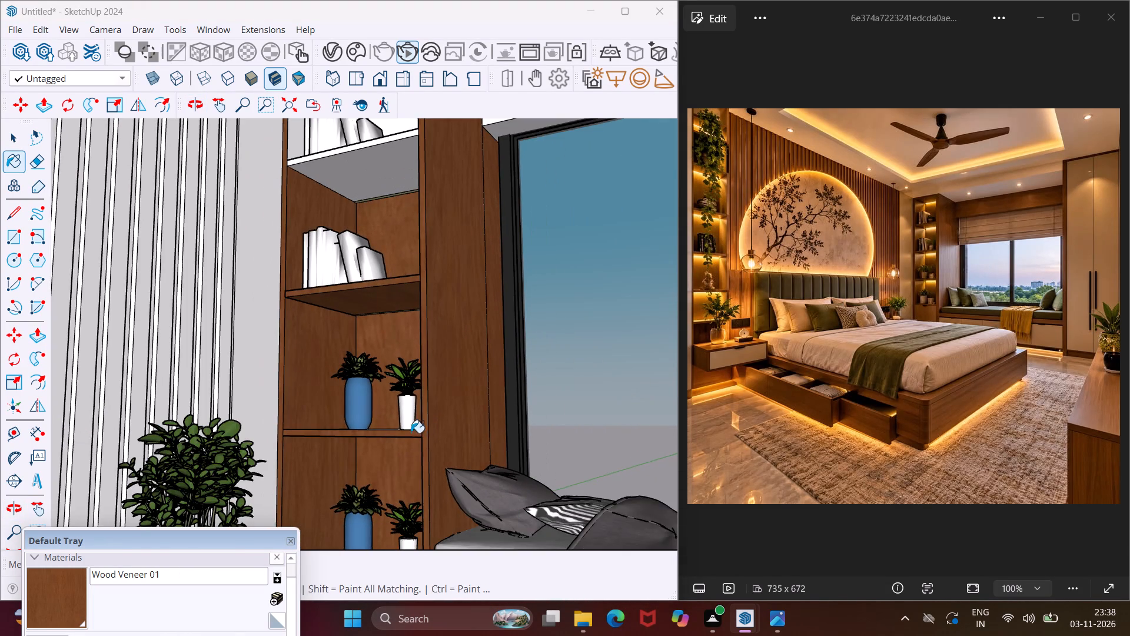
pyautogui.scroll(-5, 398, 406)
pyautogui.scroll(7, 398, 519)
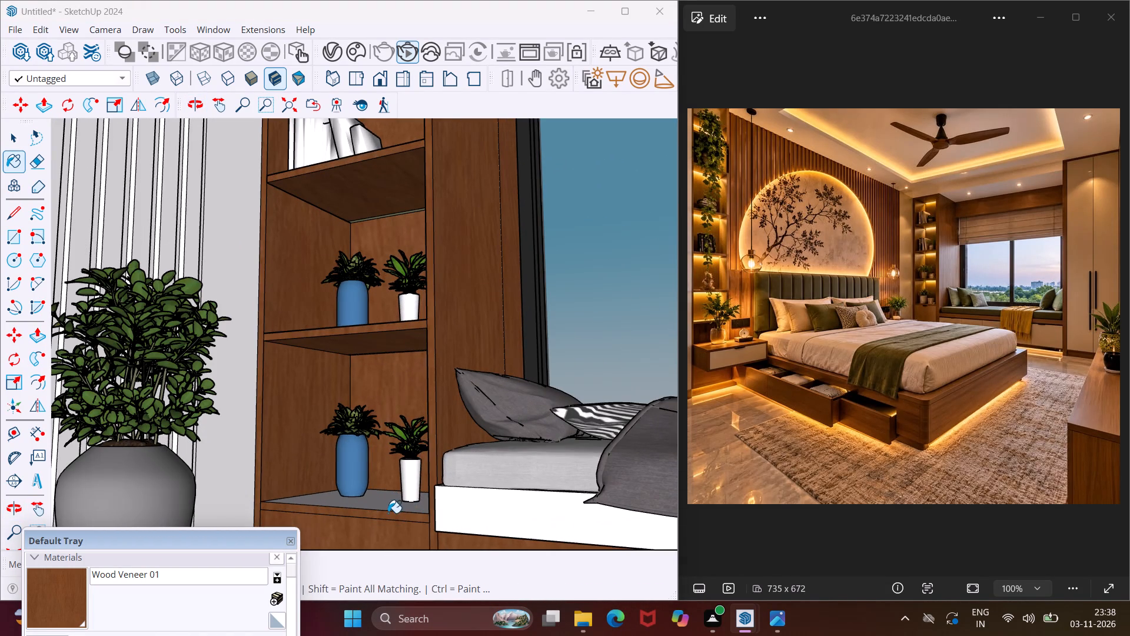
pyautogui.click(387, 510)
# Paint the back, slatted-wall-side inner face and ceiling of the shelving unit's top book compartment with Wood Veneer 01.
pyautogui.scroll(-6, 366, 474)
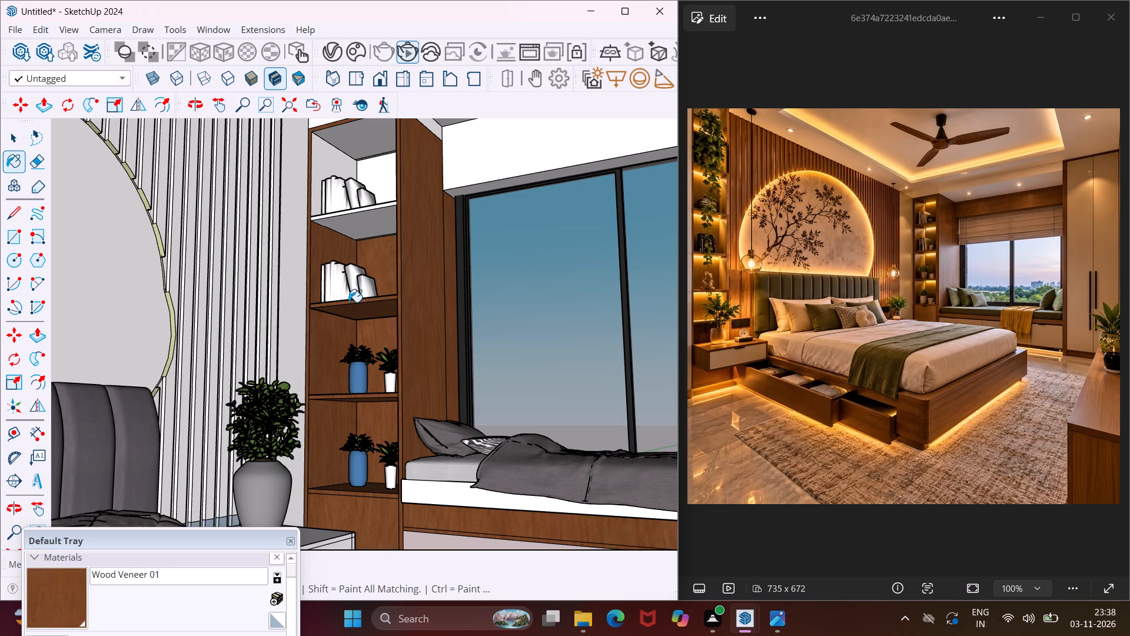
pyautogui.scroll(3, 360, 178)
pyautogui.click(375, 174)
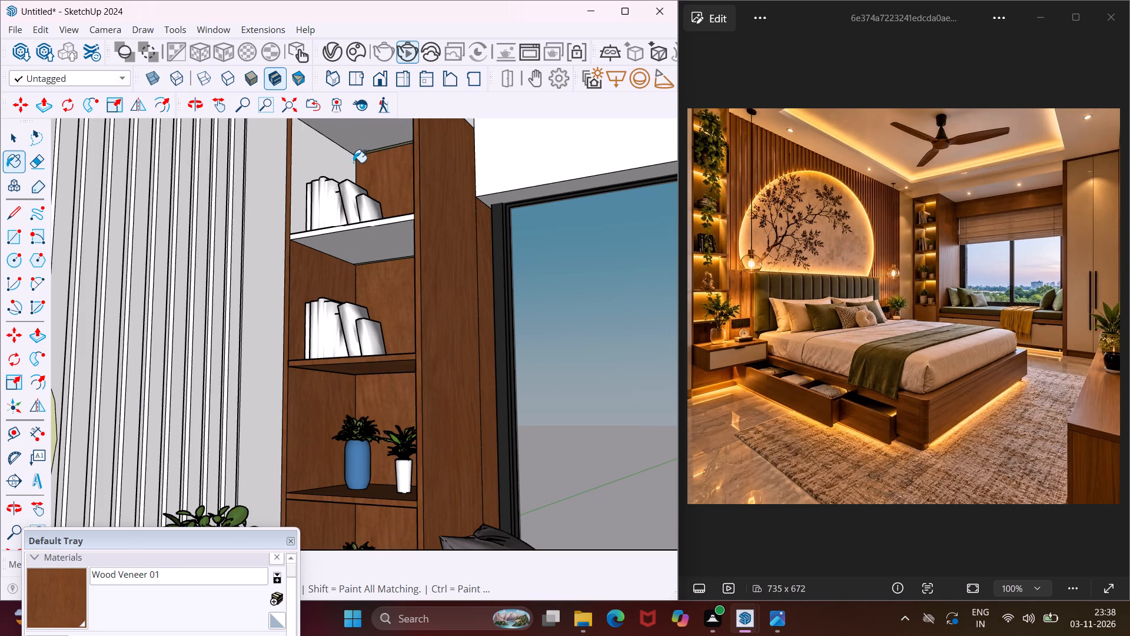
pyautogui.click(344, 163)
pyautogui.click(364, 141)
# Paint the shelf under the upper books and the top compartment's window-side inner face with Wood Veneer 01.
pyautogui.click(378, 231)
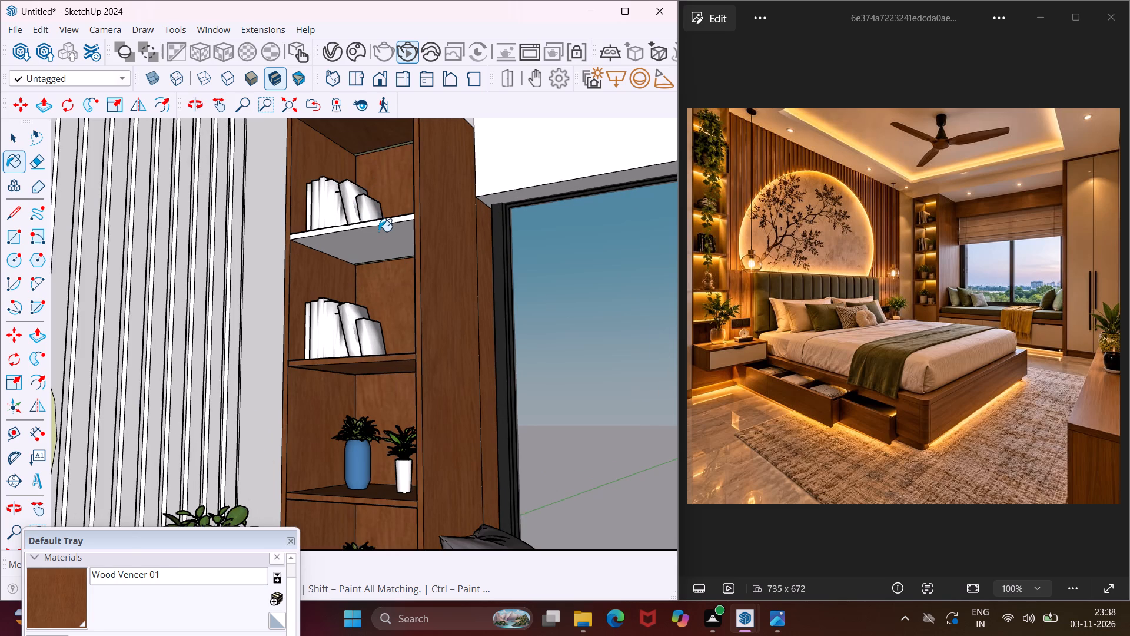
pyautogui.scroll(7, 381, 221)
pyautogui.click(381, 221)
pyautogui.moveTo(385, 222); pyautogui.dragTo(426, 259, button='middle')
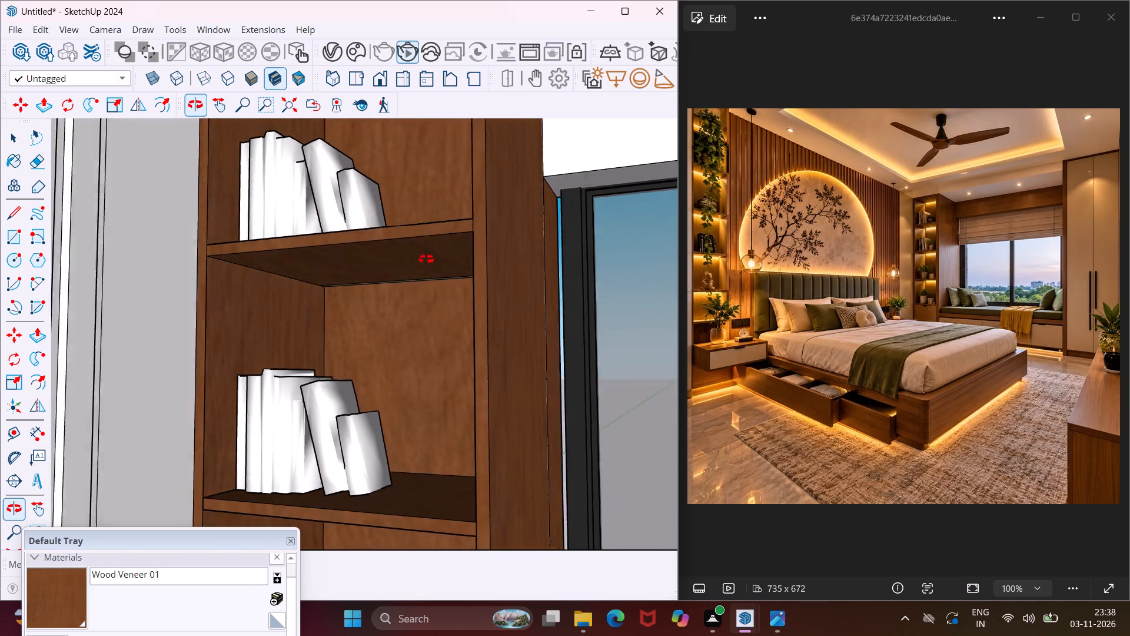
pyautogui.moveTo(426, 259); pyautogui.dragTo(481, 385, button='middle')
pyautogui.click(472, 283)
pyautogui.click(524, 218)
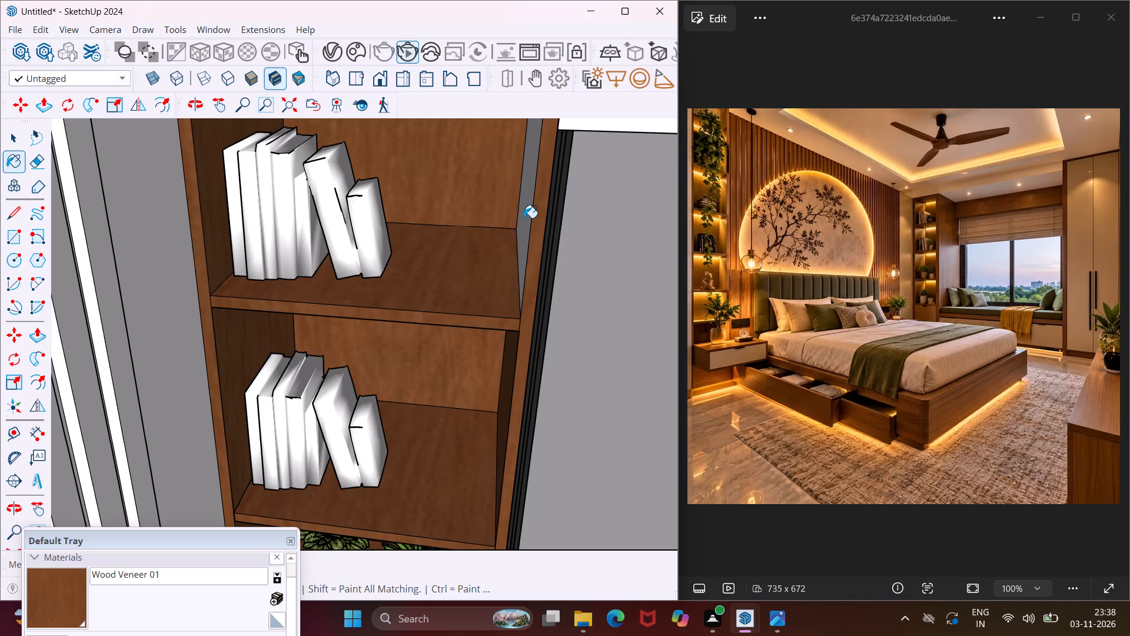
# Paint the front and side faces of the shelving unit's top fascia below the ceiling with Wood Veneer 01.
pyautogui.moveTo(491, 241); pyautogui.dragTo(510, 156, button='middle')
pyautogui.scroll(-5, 421, 225)
pyautogui.moveTo(424, 278); pyautogui.dragTo(402, 250, button='middle')
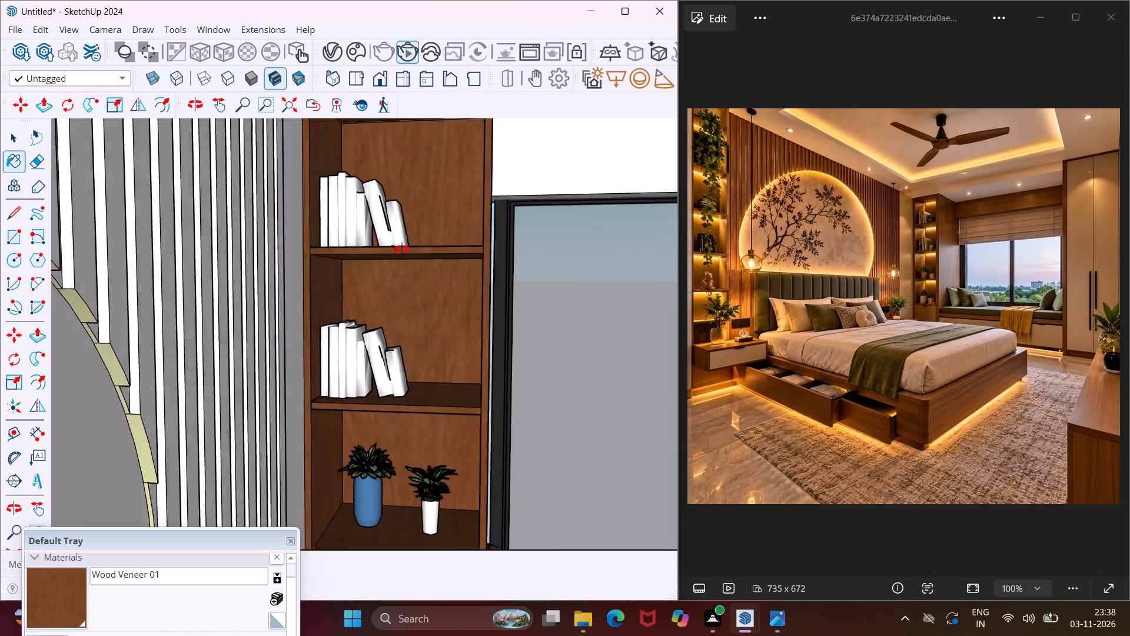
pyautogui.moveTo(402, 250); pyautogui.dragTo(313, 234, button='middle')
pyautogui.scroll(-4, 391, 284)
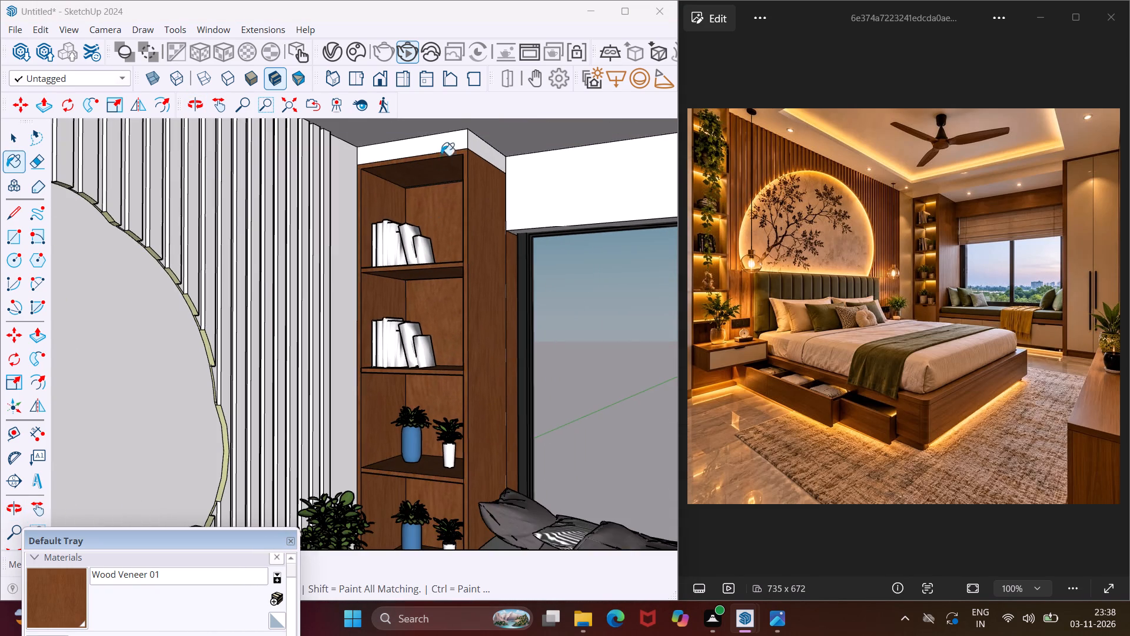
pyautogui.scroll(3, 447, 129)
pyautogui.click(457, 141)
pyautogui.click(487, 140)
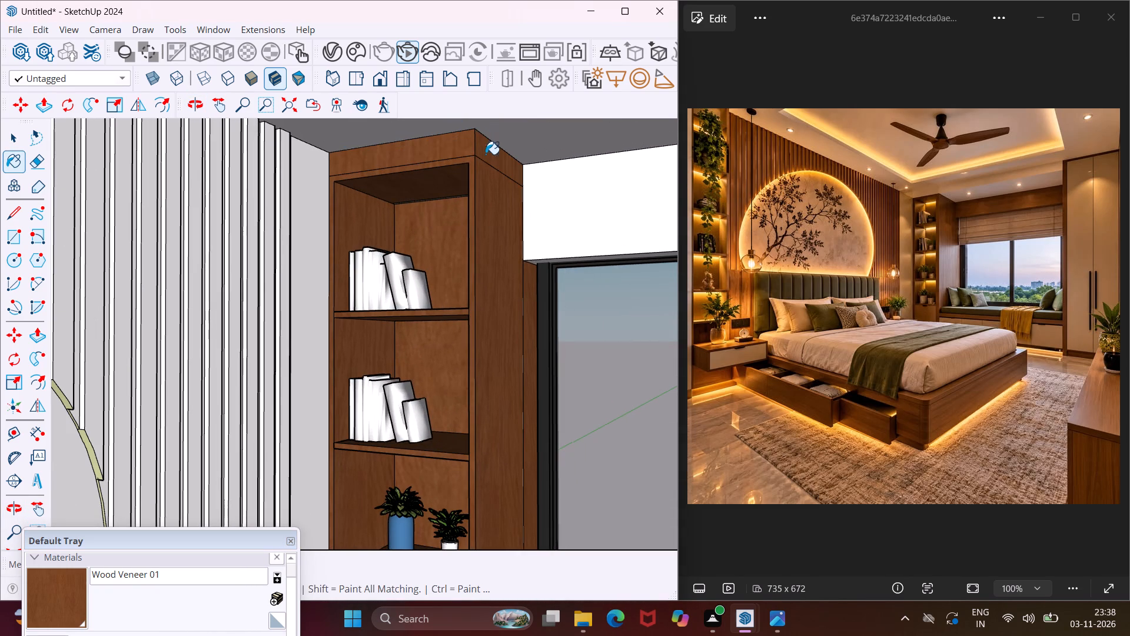
# Paint the window-side nightstand's drawer fronts, bed-facing side, front frame and top with Wood Veneer 01.
pyautogui.scroll(-4, 454, 197)
pyautogui.moveTo(443, 257); pyautogui.dragTo(436, 319, button='middle')
pyautogui.scroll(-4, 444, 274)
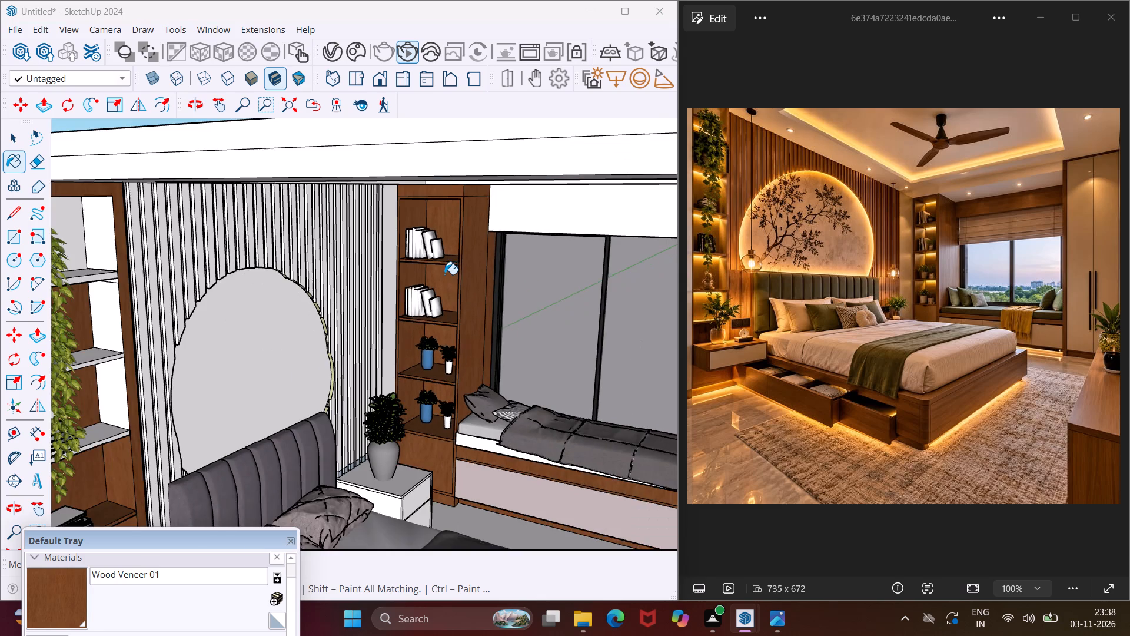
pyautogui.scroll(13, 427, 501)
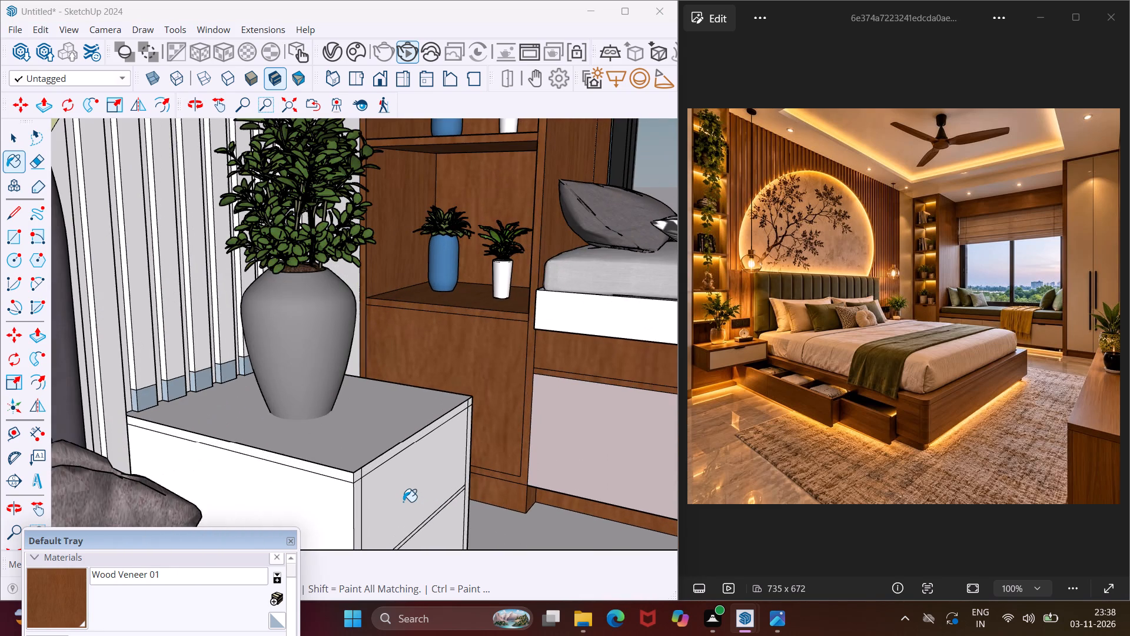
pyautogui.click(403, 502)
pyautogui.click(347, 516)
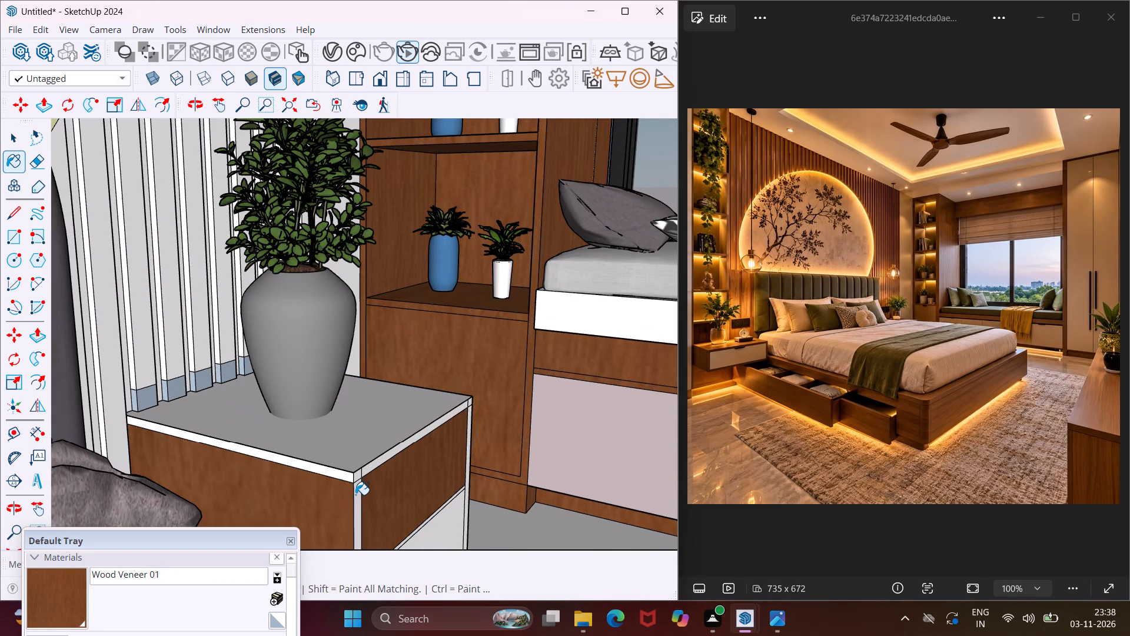
pyautogui.click(355, 495)
pyautogui.click(361, 479)
pyautogui.click(360, 476)
pyautogui.click(346, 471)
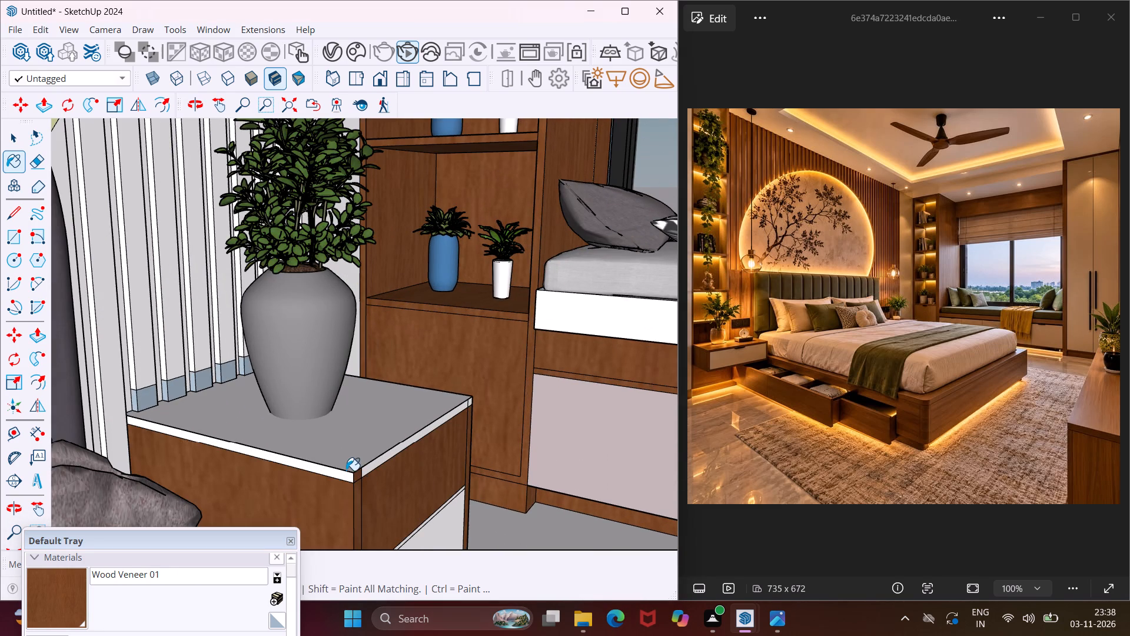
pyautogui.click(373, 467)
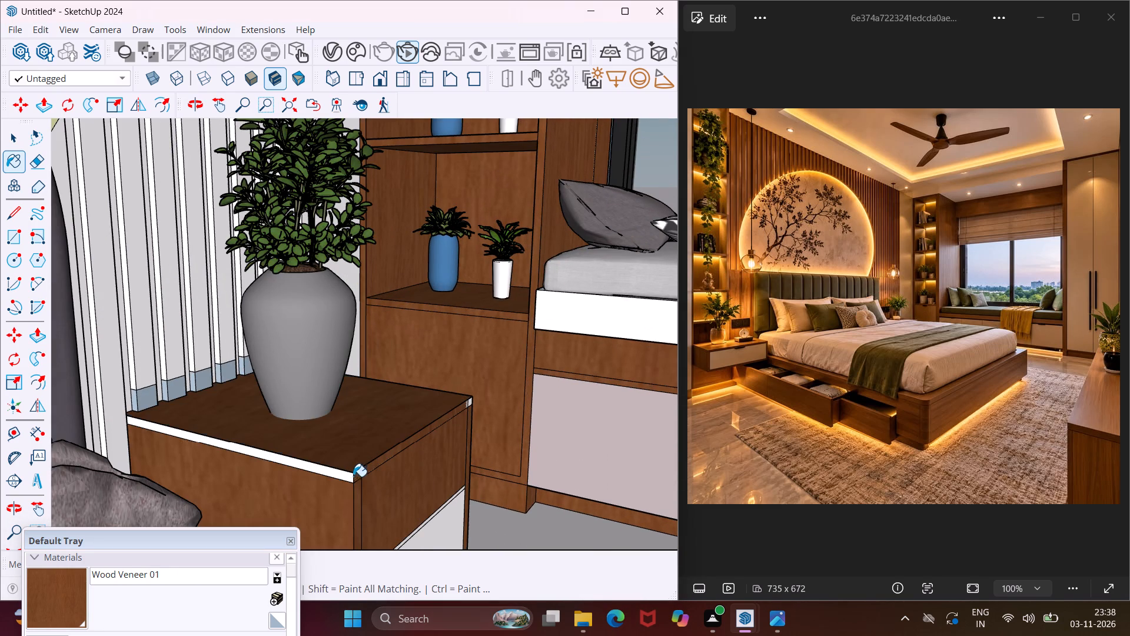
pyautogui.click(347, 477)
pyautogui.click(427, 535)
# Paint the gap between the nightstand's drawers and the strips and corners along its front top edge with Wood Veneer 01.
pyautogui.scroll(2, 430, 529)
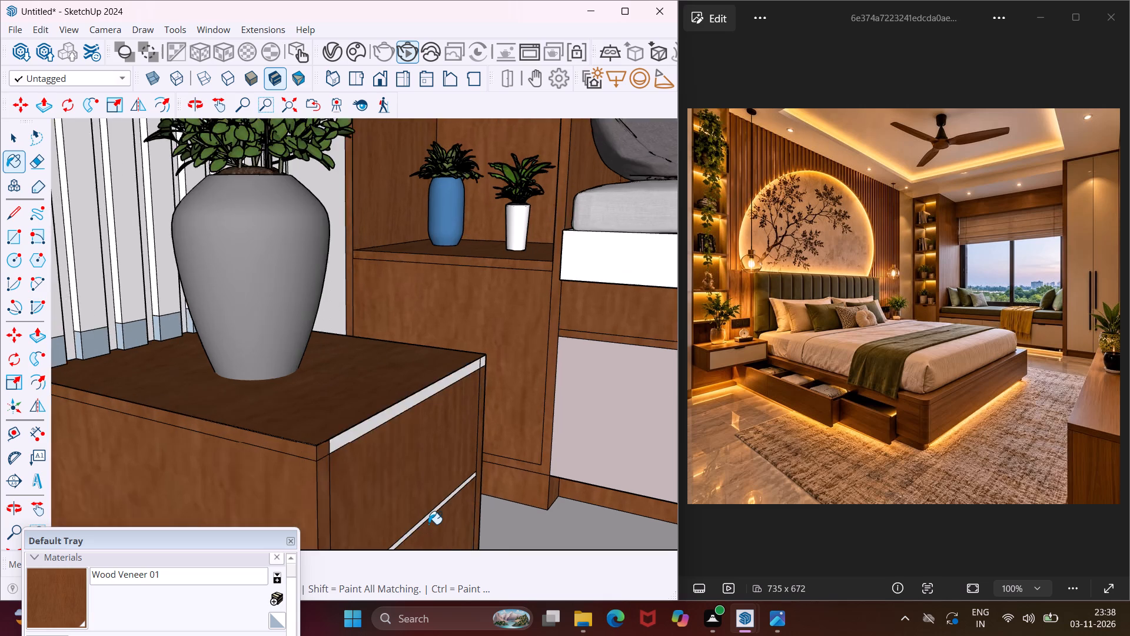
pyautogui.scroll(6, 428, 524)
pyautogui.click(433, 514)
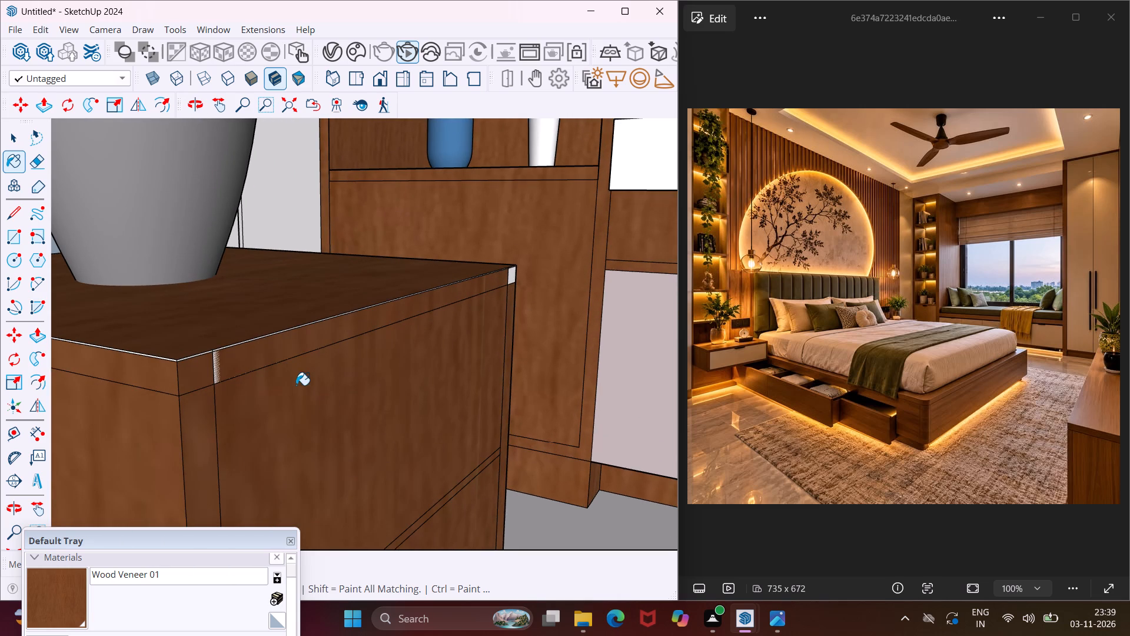
pyautogui.scroll(6, 217, 357)
pyautogui.click(217, 357)
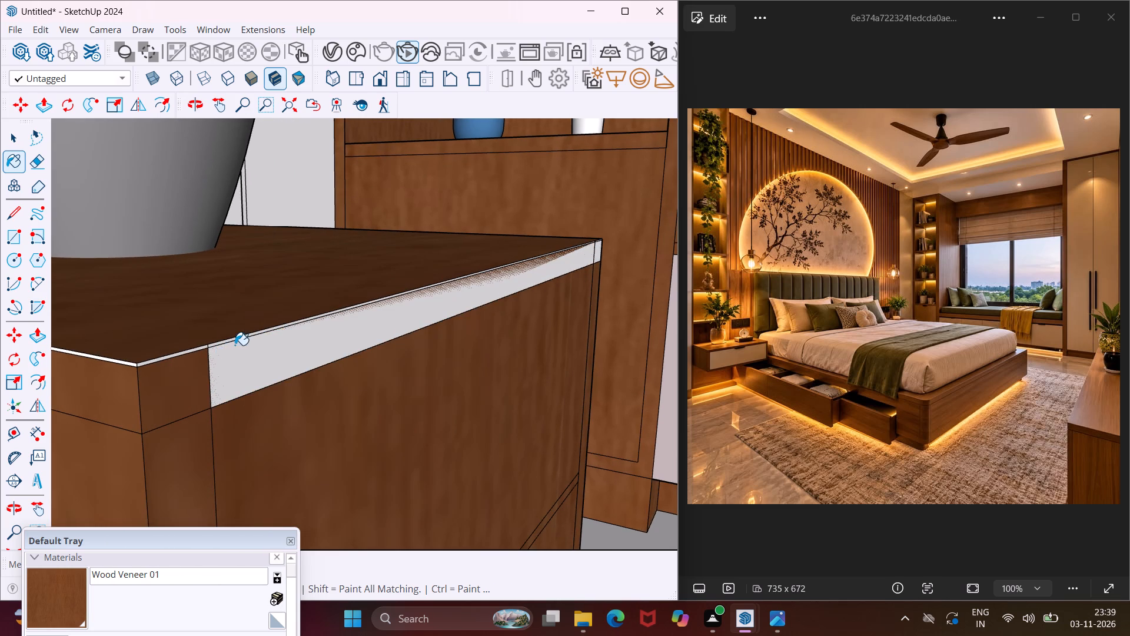
pyautogui.scroll(8, 233, 343)
pyautogui.click(192, 350)
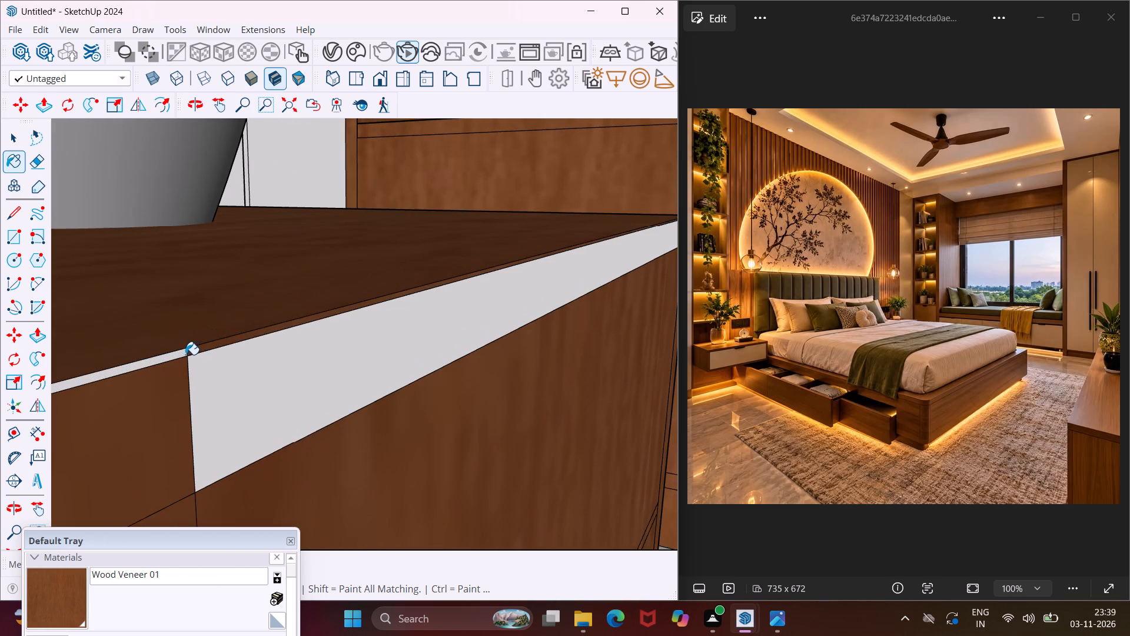
pyautogui.click(181, 355)
pyautogui.moveTo(365, 349); pyautogui.dragTo(222, 443, button='middle')
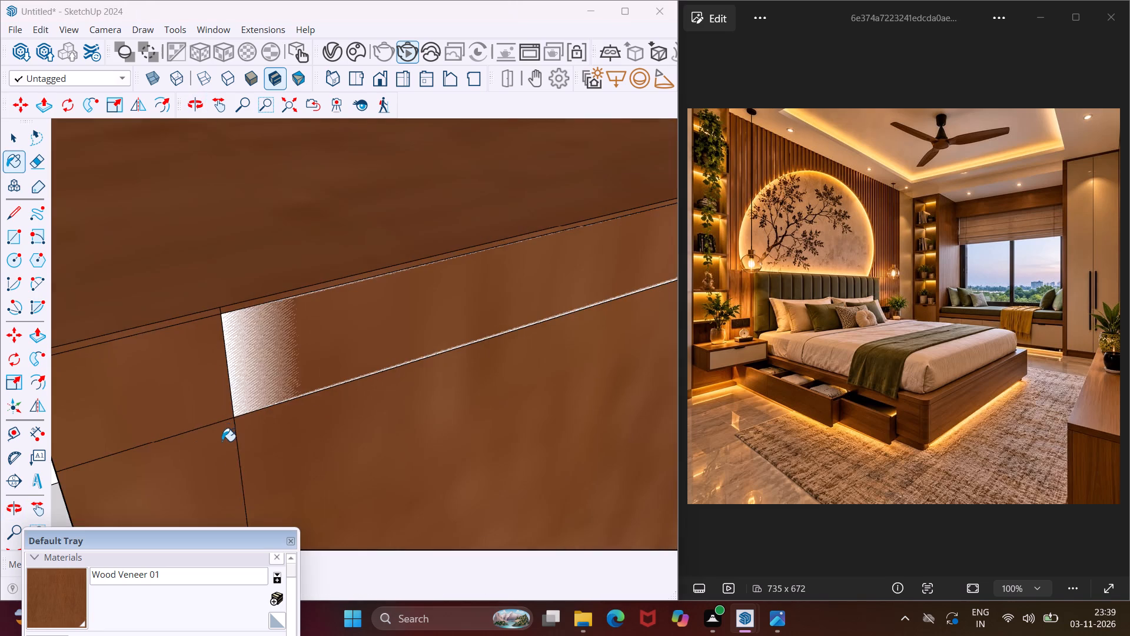
pyautogui.scroll(-6, 216, 431)
pyautogui.scroll(-13, 278, 449)
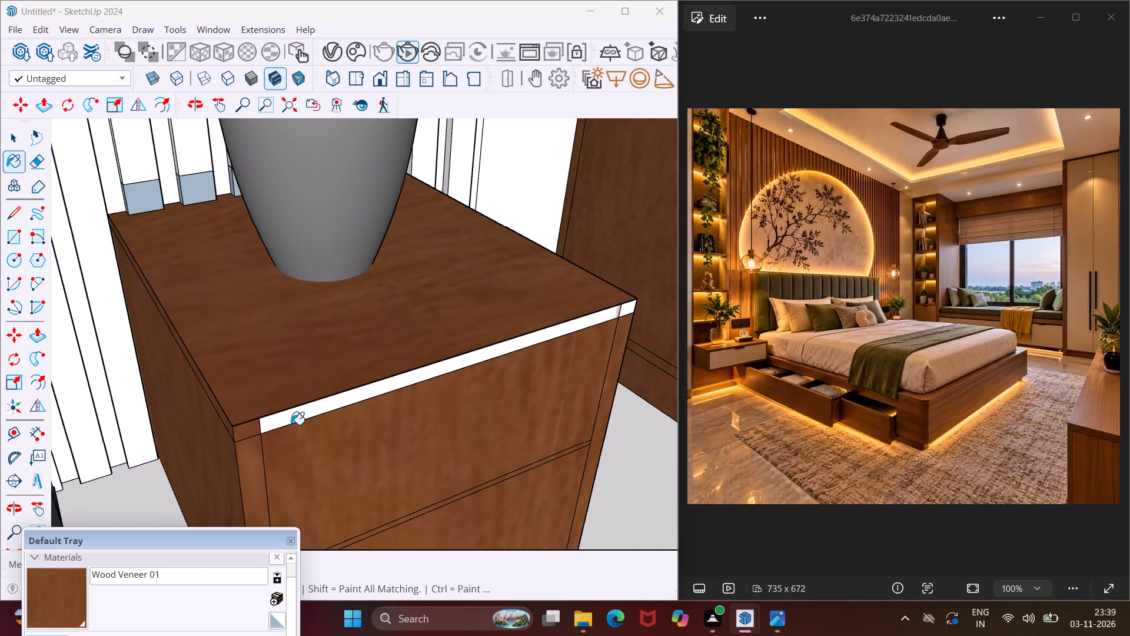
pyautogui.moveTo(561, 345); pyautogui.dragTo(368, 349, button='middle')
pyautogui.scroll(1, 413, 392)
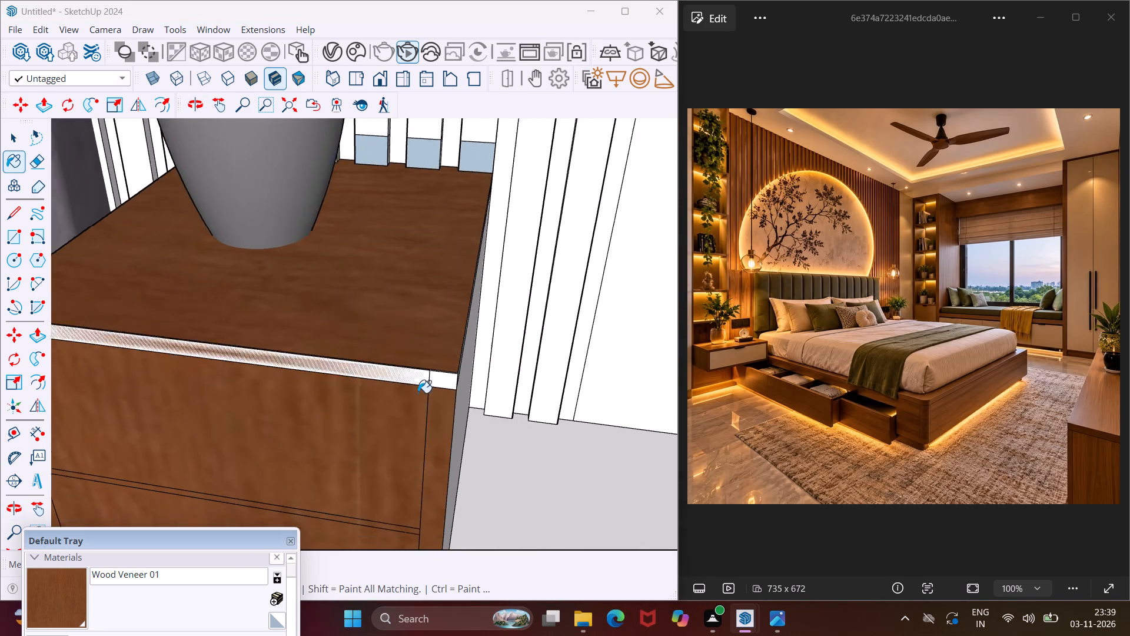
pyautogui.scroll(5, 418, 393)
pyautogui.click(447, 373)
# Paint the nightstand's window-side face, its upper band and the thin edges under the top with Wood Veneer 01.
pyautogui.moveTo(506, 385); pyautogui.dragTo(435, 368, button='middle')
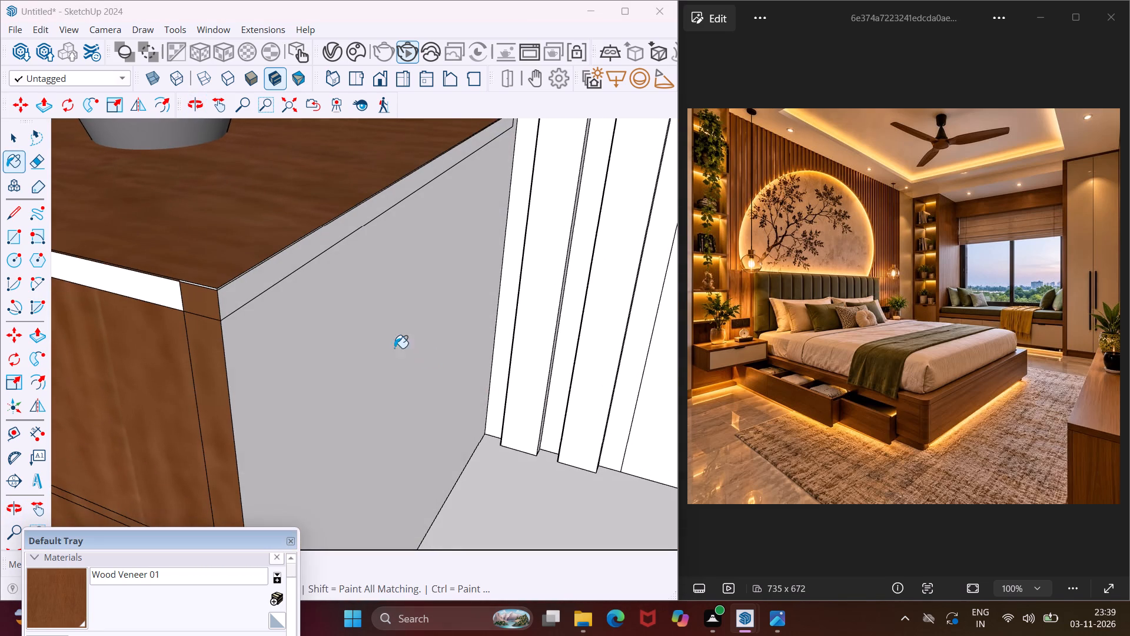
pyautogui.click(375, 340)
pyautogui.click(242, 293)
pyautogui.scroll(7, 210, 283)
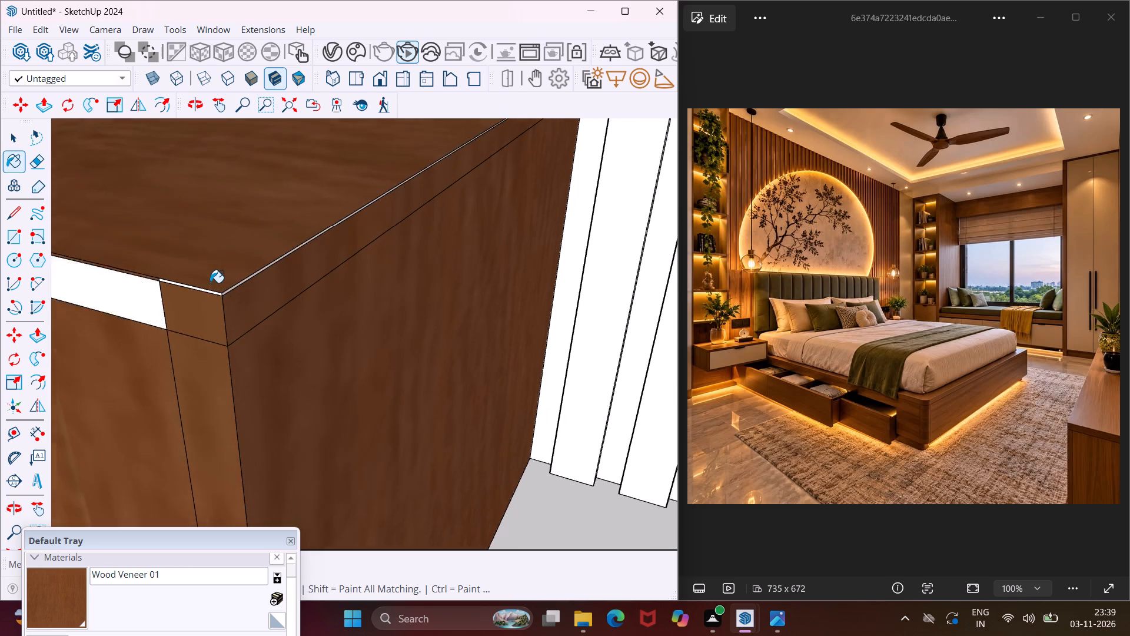
pyautogui.scroll(10, 210, 283)
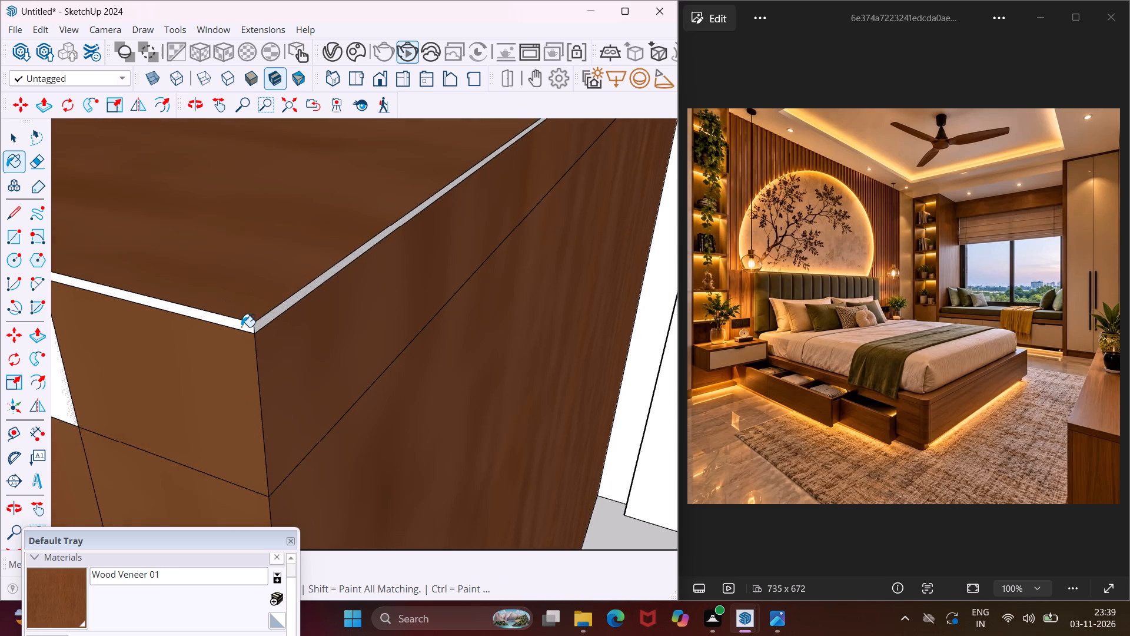
pyautogui.click(241, 327)
pyautogui.click(261, 326)
# Paint the slatted-wall-side inner face of the top compartment in the trailing-plant shelving unit with Wood Veneer 01.
pyautogui.scroll(-6, 275, 317)
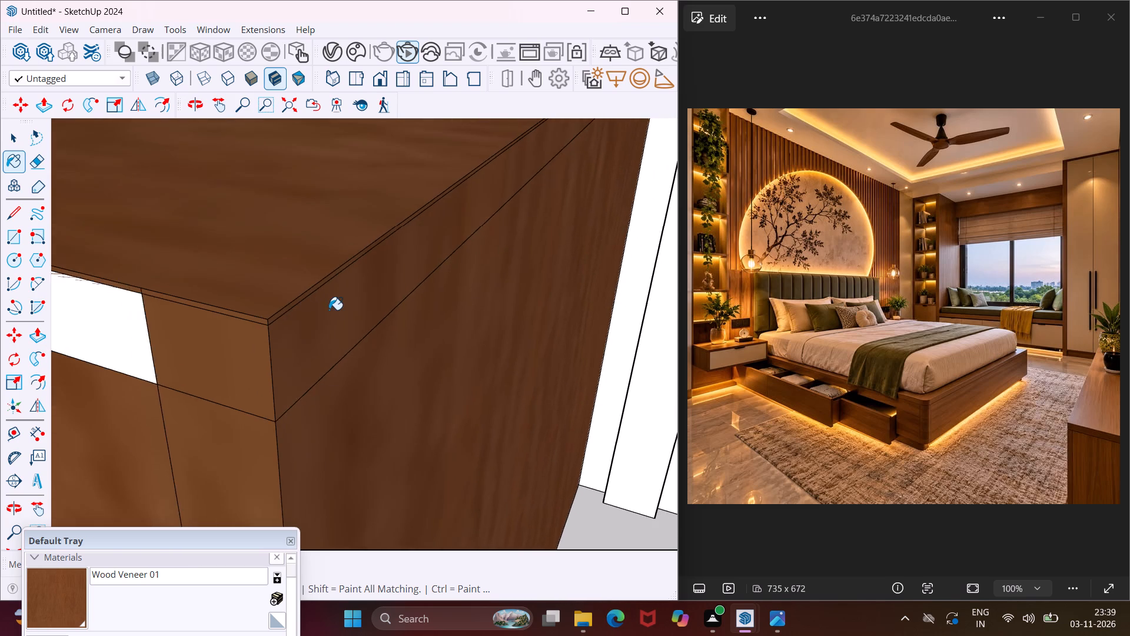
pyautogui.scroll(-6, 324, 307)
pyautogui.moveTo(309, 294); pyautogui.dragTo(672, 337, button='middle')
pyautogui.scroll(-6, 593, 352)
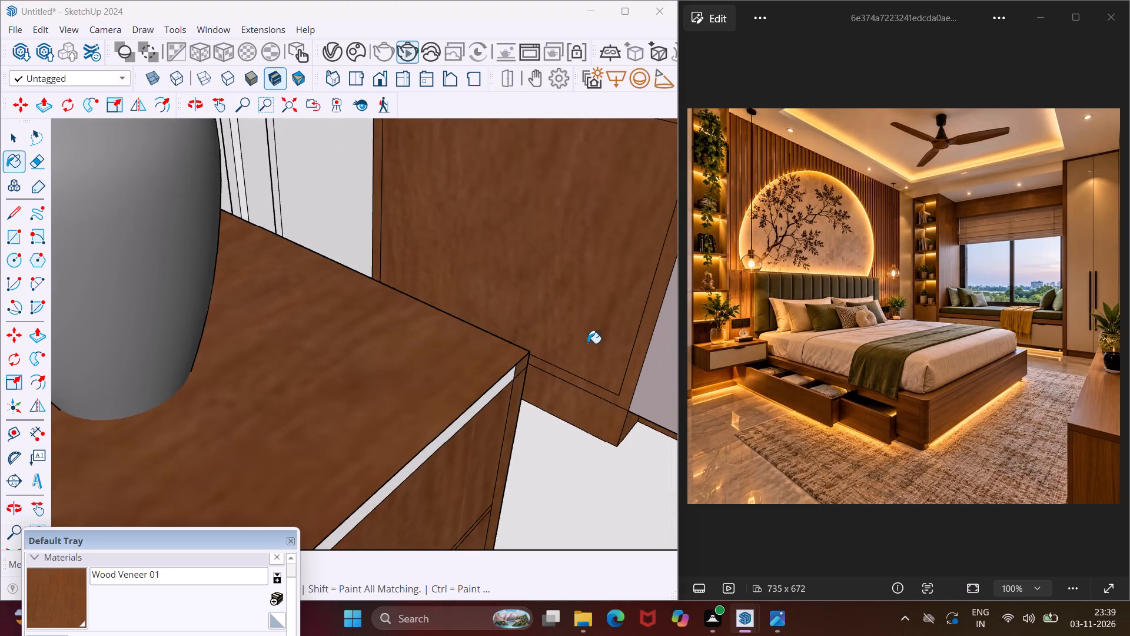
pyautogui.scroll(-17, 582, 329)
pyautogui.scroll(-6, 568, 313)
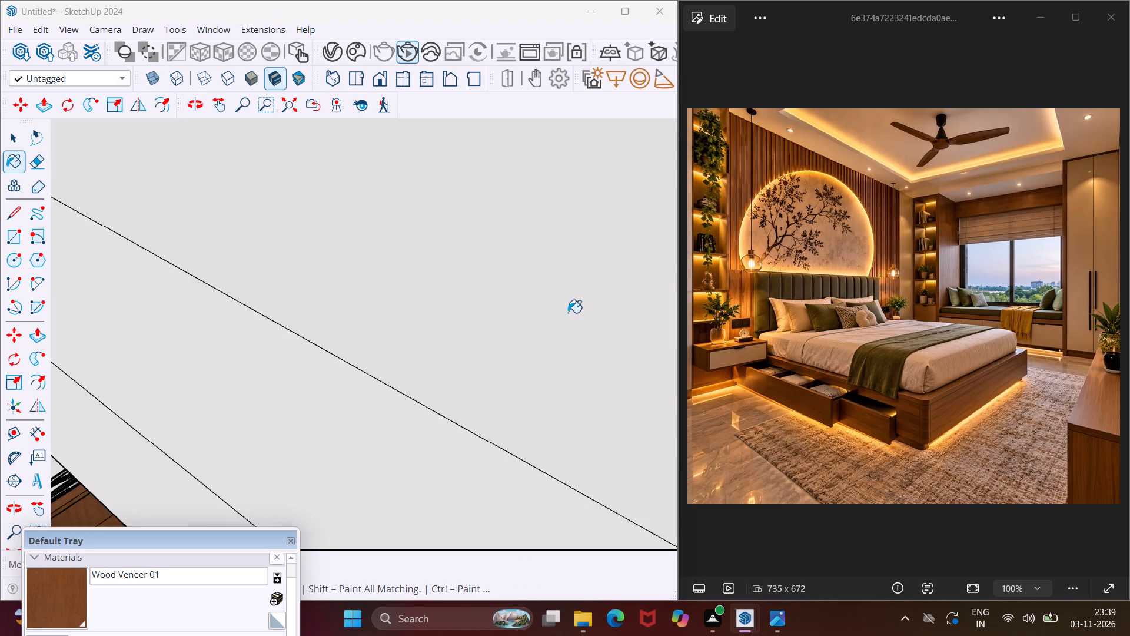
pyautogui.scroll(-4, 568, 313)
pyautogui.moveTo(568, 313); pyautogui.dragTo(610, 190, button='middle')
pyautogui.scroll(1, 610, 190)
pyautogui.scroll(-3, 572, 212)
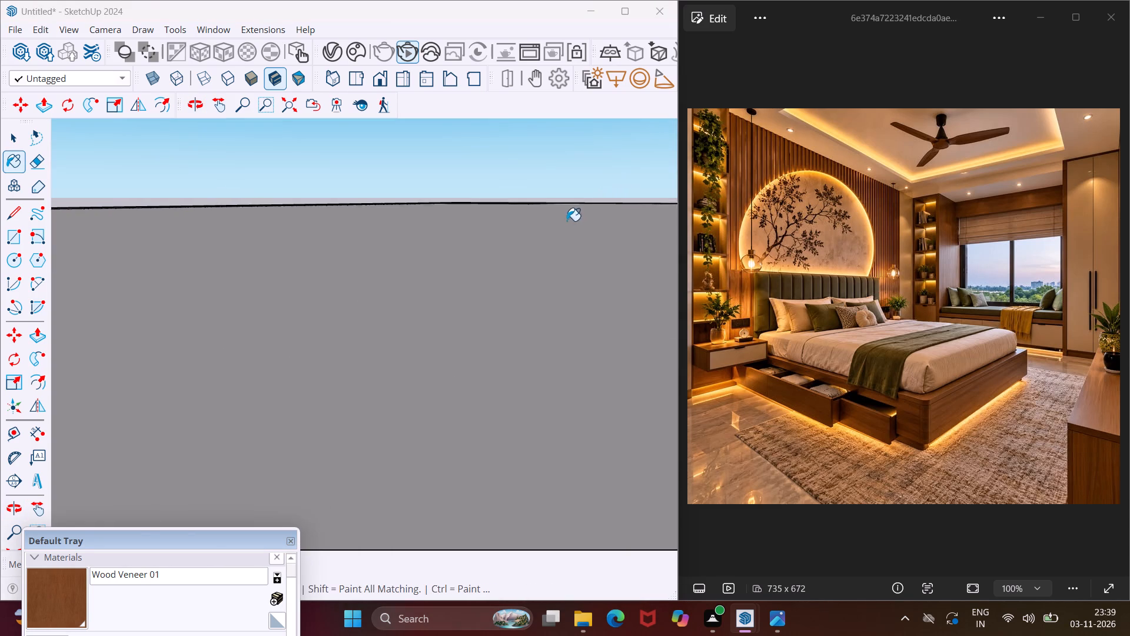
pyautogui.scroll(-13, 567, 221)
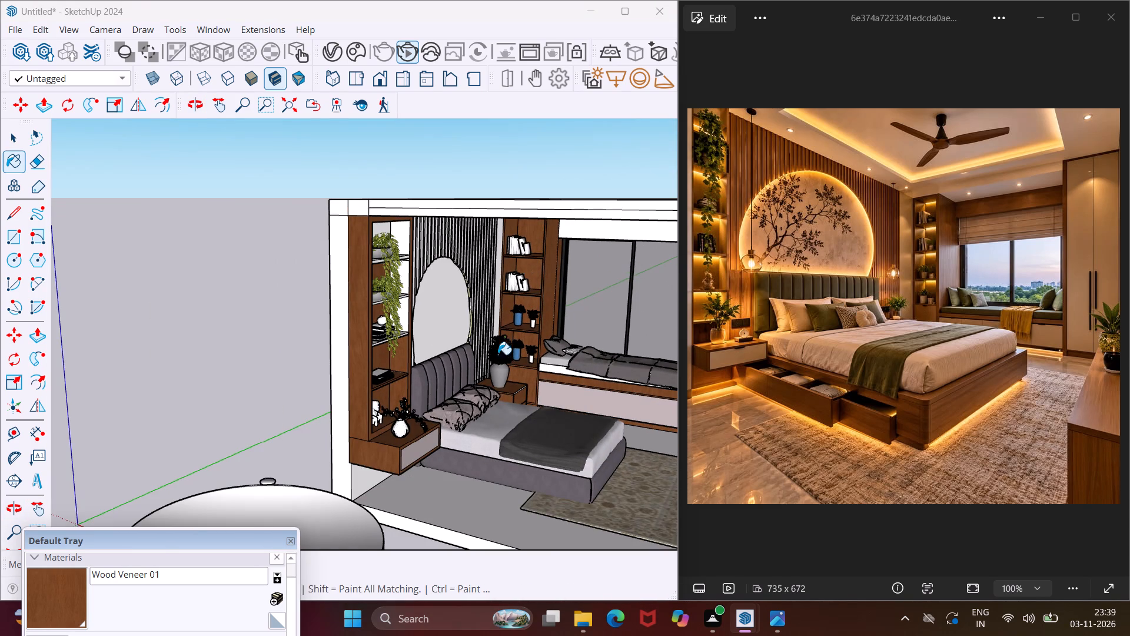
pyautogui.scroll(11, 404, 236)
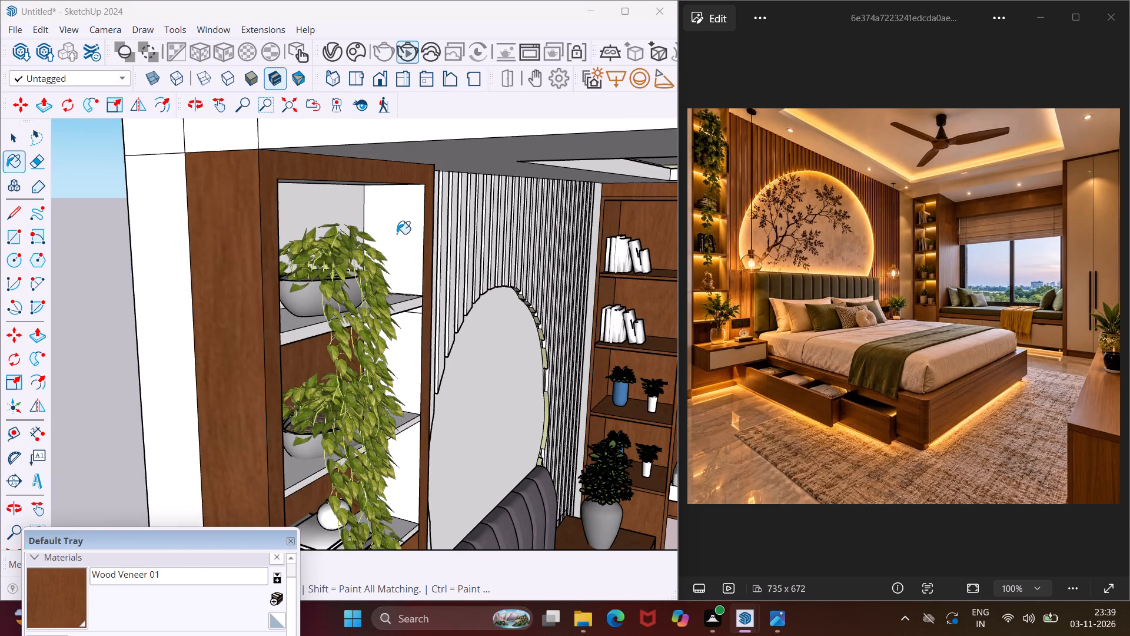
pyautogui.click(397, 233)
# Paint the upper plant shelf's front edge and underside and the slatted-wall-side inner face below it with Wood Veneer 01.
pyautogui.moveTo(395, 231); pyautogui.dragTo(351, 167, button='middle')
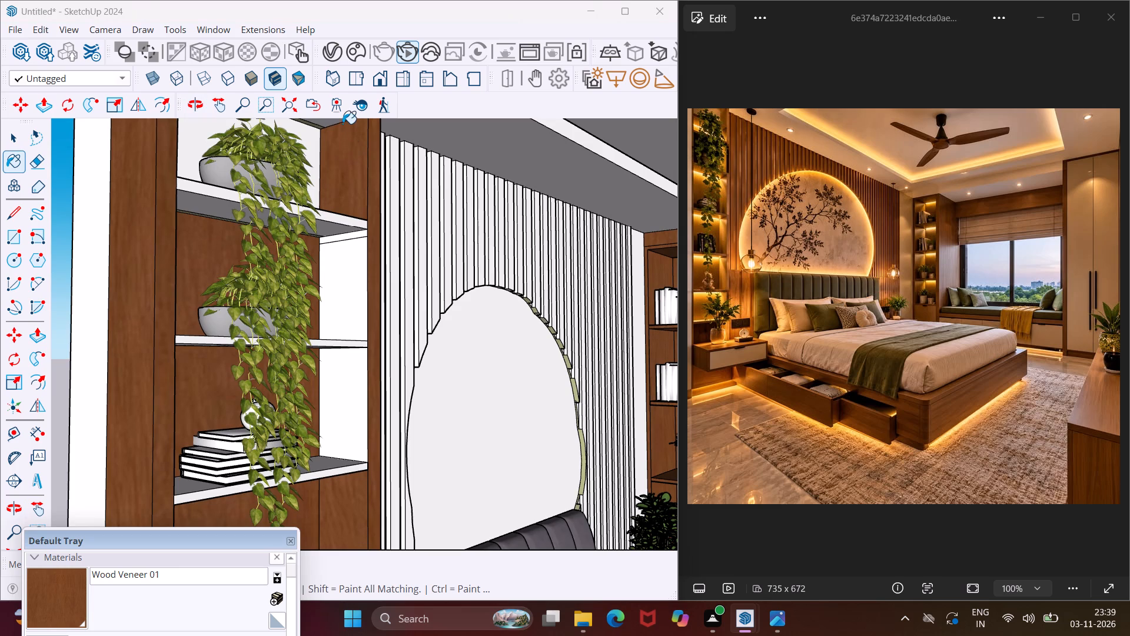
pyautogui.scroll(-6, 343, 128)
pyautogui.moveTo(345, 142); pyautogui.dragTo(363, 203, button='middle')
pyautogui.scroll(5, 353, 180)
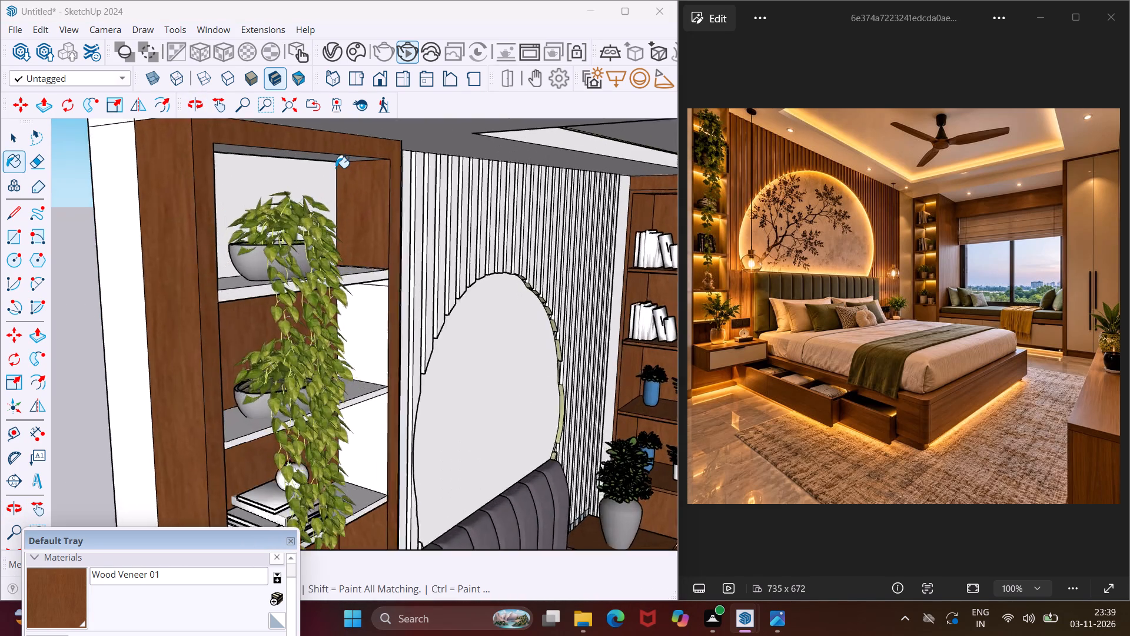
pyautogui.scroll(2, 335, 168)
pyautogui.moveTo(349, 196); pyautogui.dragTo(349, 164, button='middle')
pyautogui.scroll(1, 348, 183)
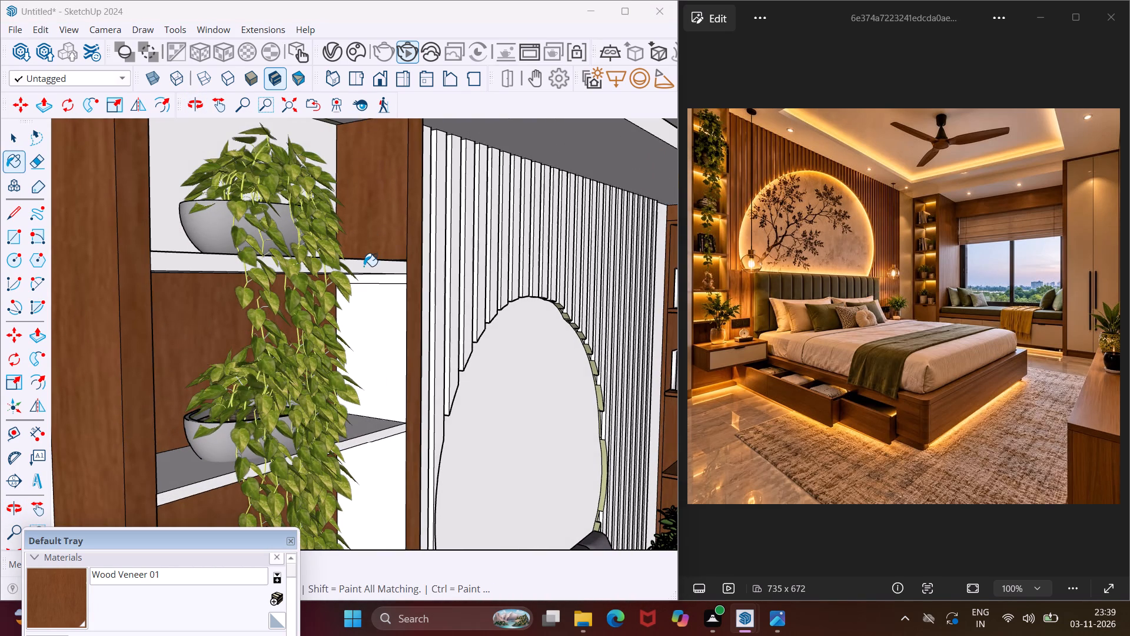
pyautogui.click(365, 267)
pyautogui.click(384, 305)
pyautogui.scroll(5, 385, 289)
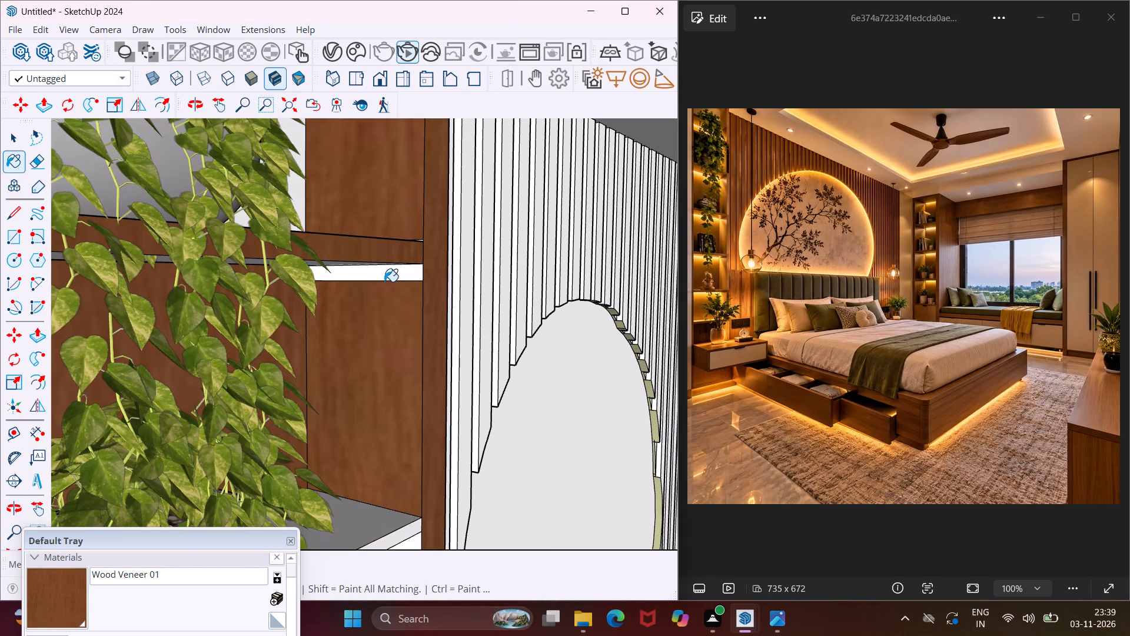
pyautogui.click(385, 280)
pyautogui.moveTo(385, 280); pyautogui.dragTo(398, 220, button='middle')
pyautogui.click(382, 167)
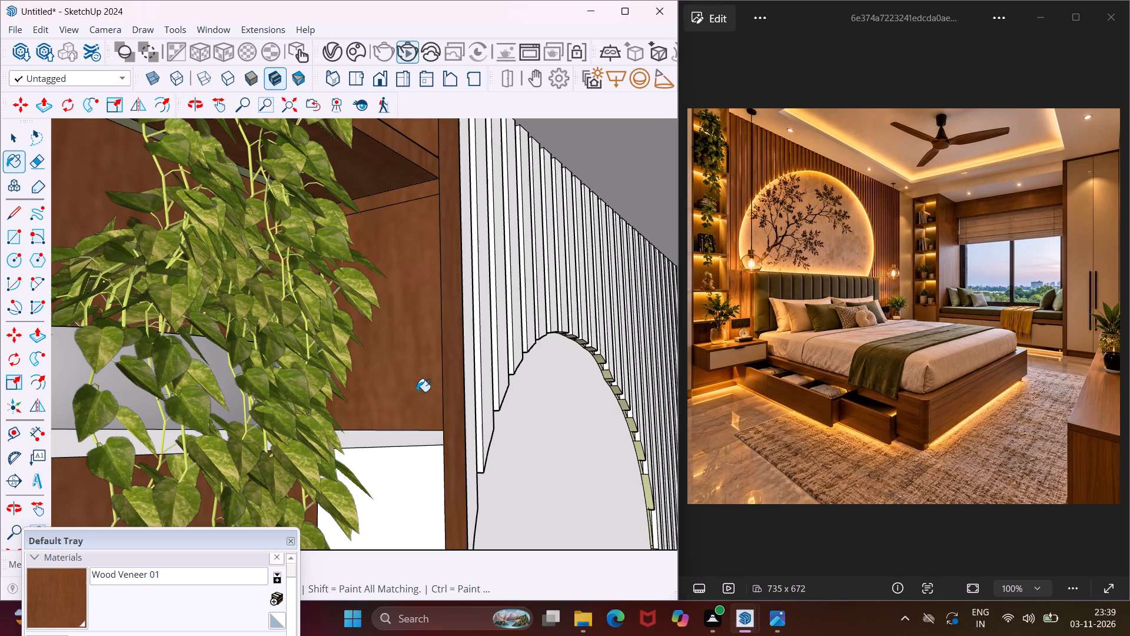
# Paint the second plant shelf's front edge and underside and the slatted-wall-side inner face below it with Wood Veneer 01.
pyautogui.click(408, 436)
pyautogui.moveTo(401, 437); pyautogui.dragTo(390, 376, button='middle')
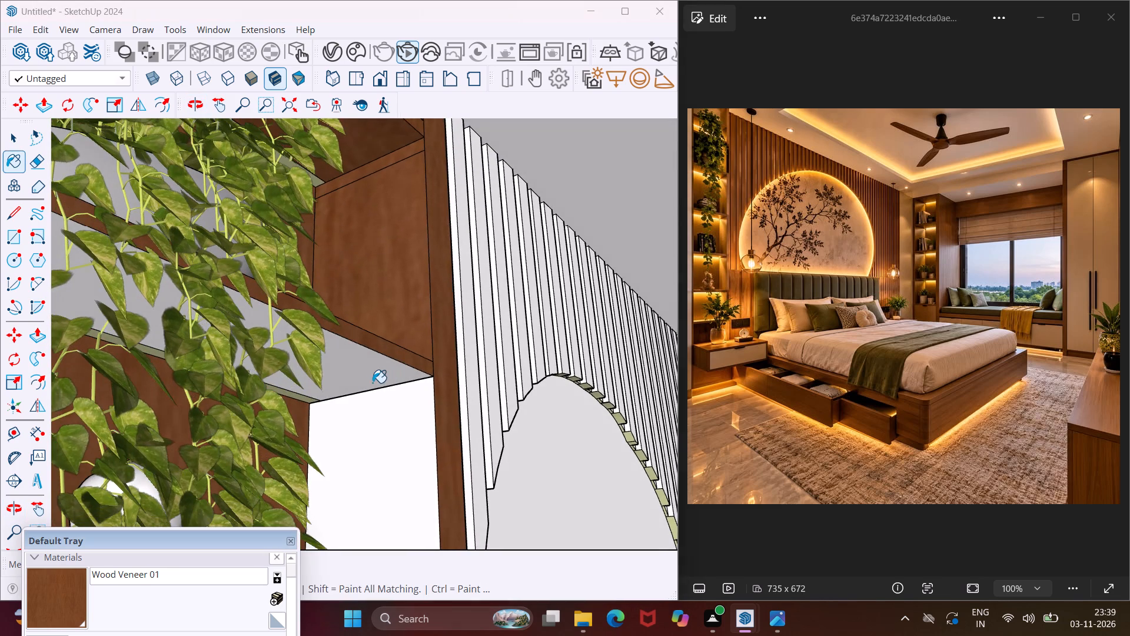
pyautogui.click(370, 379)
pyautogui.click(397, 433)
# Paint the underside and front edge of the shelf holding the stacked books with Wood Veneer 01.
pyautogui.scroll(-9, 394, 359)
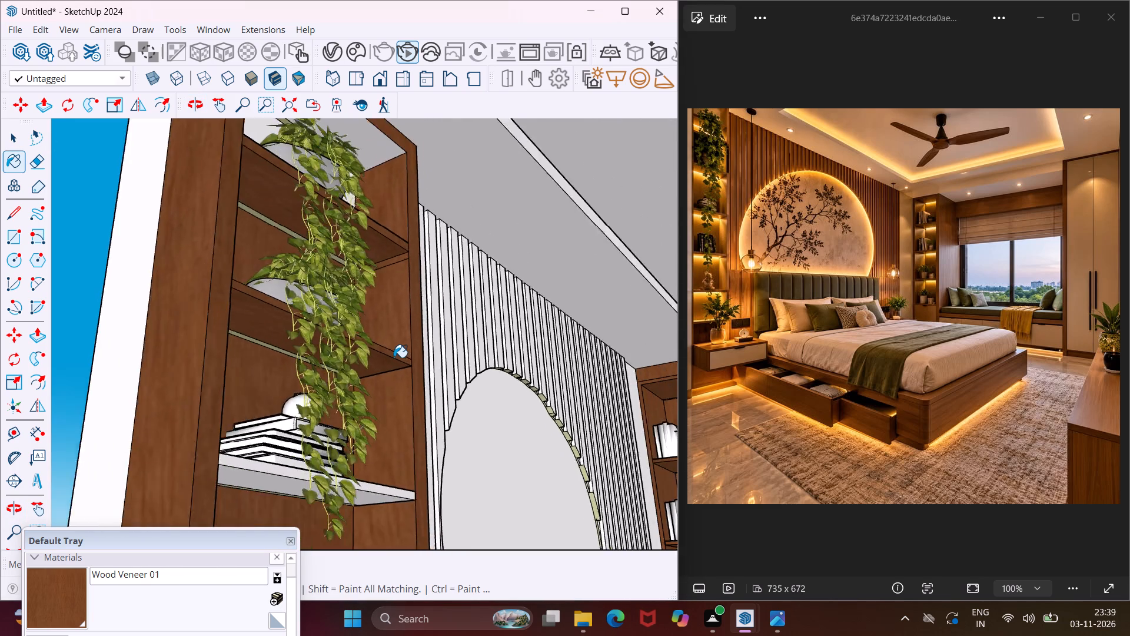
pyautogui.scroll(-5, 394, 357)
pyautogui.scroll(7, 383, 453)
pyautogui.click(383, 441)
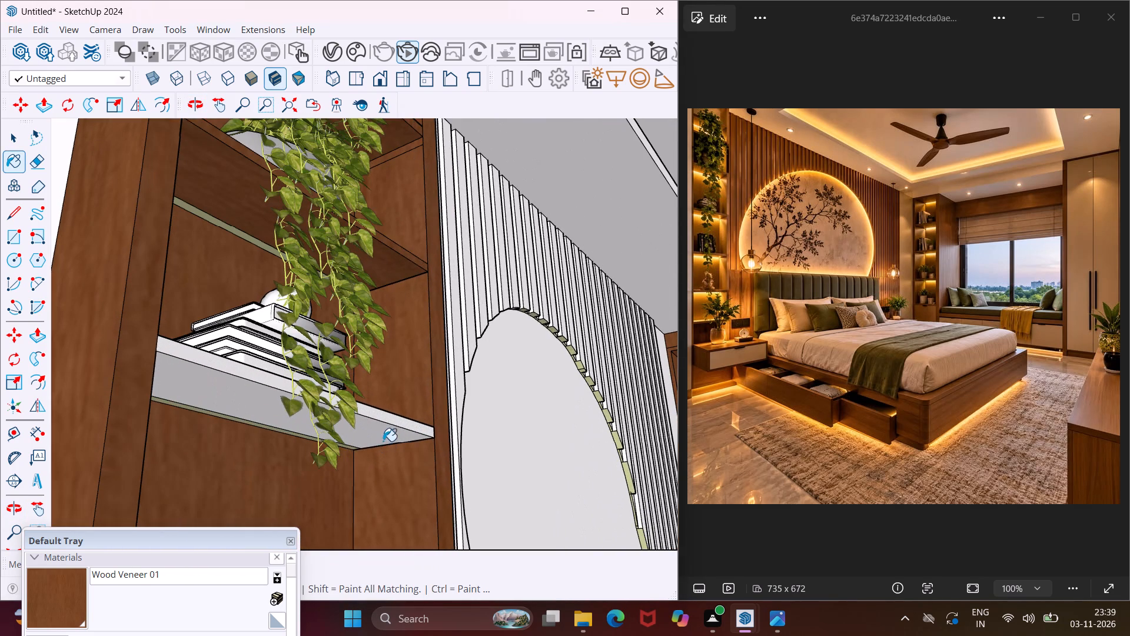
pyautogui.click(393, 424)
# Paint the top surfaces of the stacked-book shelf and the second plant shelf with Wood Veneer 01.
pyautogui.moveTo(401, 413); pyautogui.dragTo(384, 479, button='middle')
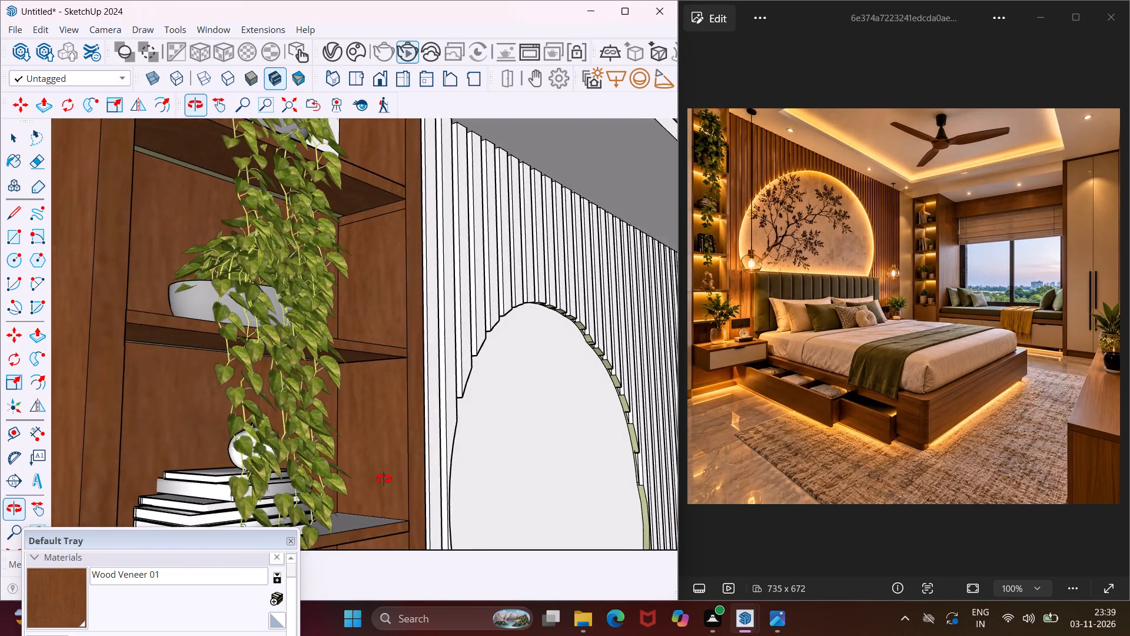
pyautogui.moveTo(384, 479); pyautogui.dragTo(384, 483, button='middle')
pyautogui.scroll(2, 375, 513)
pyautogui.click(367, 533)
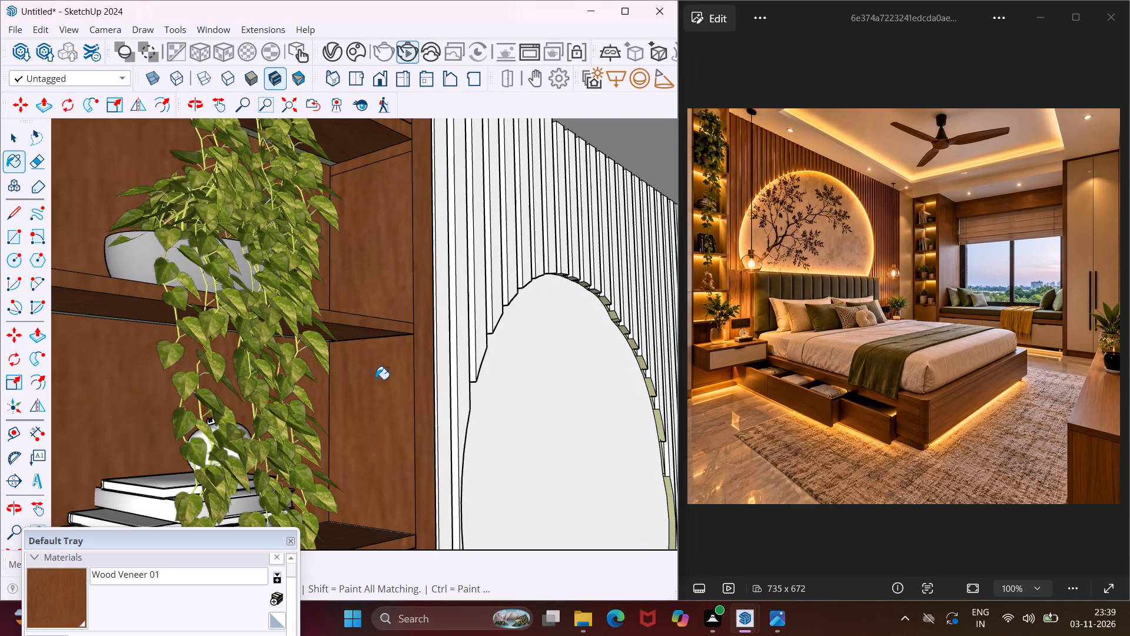
pyautogui.moveTo(370, 282); pyautogui.dragTo(379, 352, button='middle')
pyautogui.scroll(2, 381, 449)
pyautogui.click(379, 447)
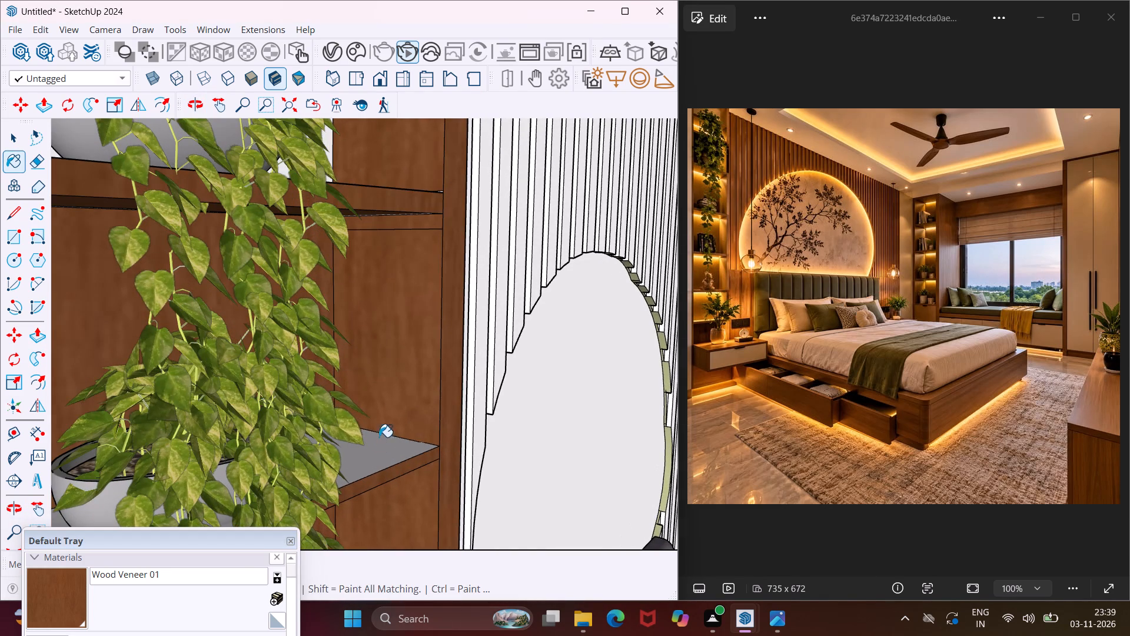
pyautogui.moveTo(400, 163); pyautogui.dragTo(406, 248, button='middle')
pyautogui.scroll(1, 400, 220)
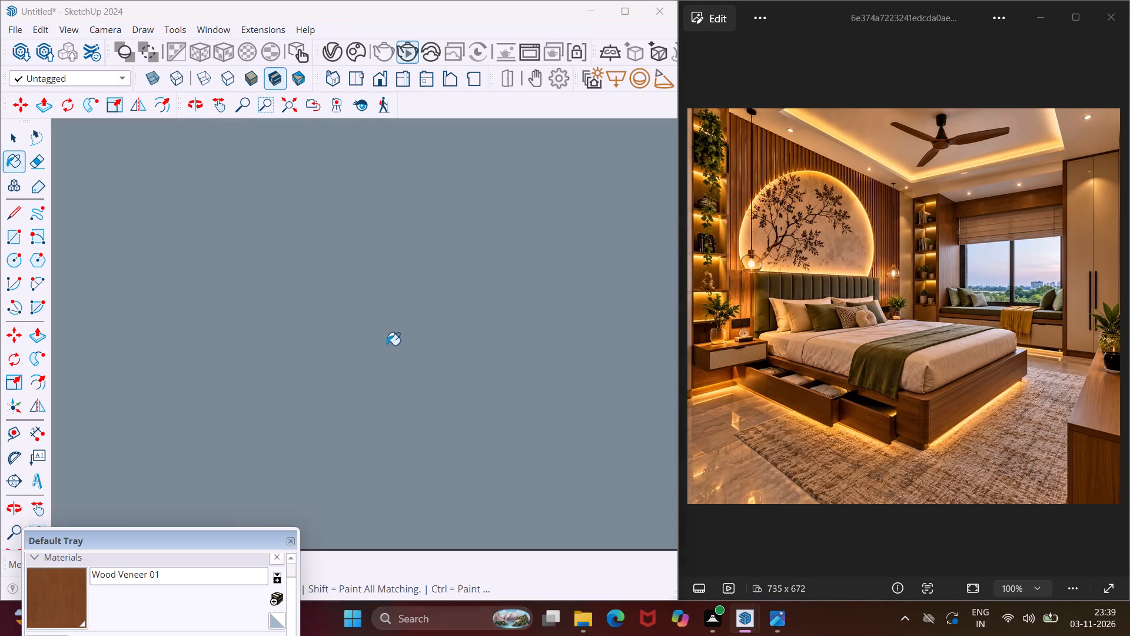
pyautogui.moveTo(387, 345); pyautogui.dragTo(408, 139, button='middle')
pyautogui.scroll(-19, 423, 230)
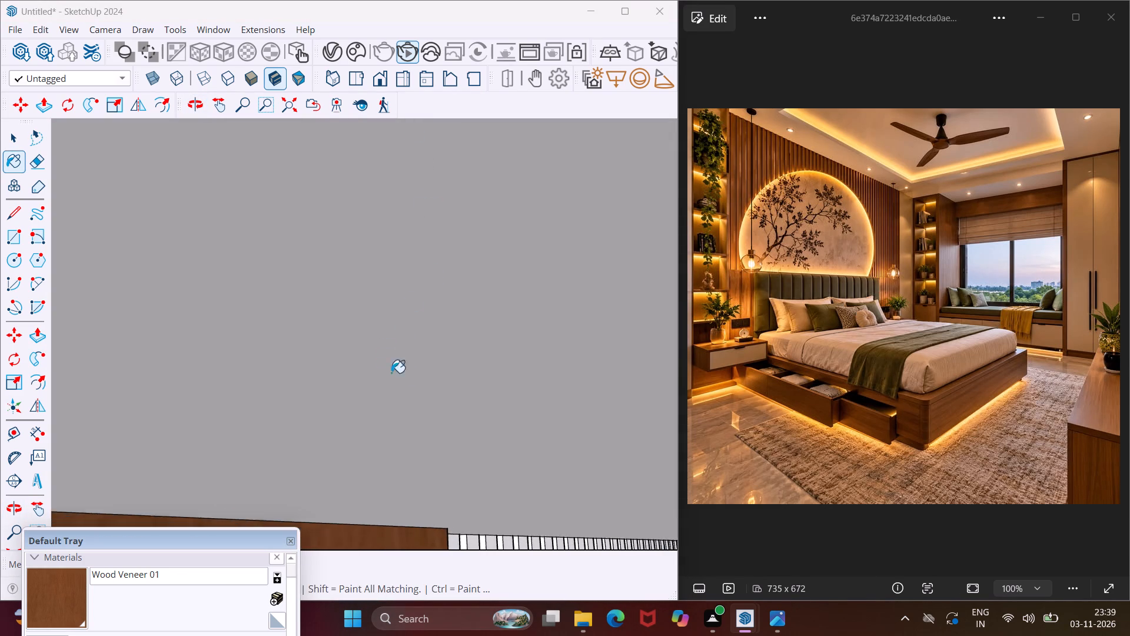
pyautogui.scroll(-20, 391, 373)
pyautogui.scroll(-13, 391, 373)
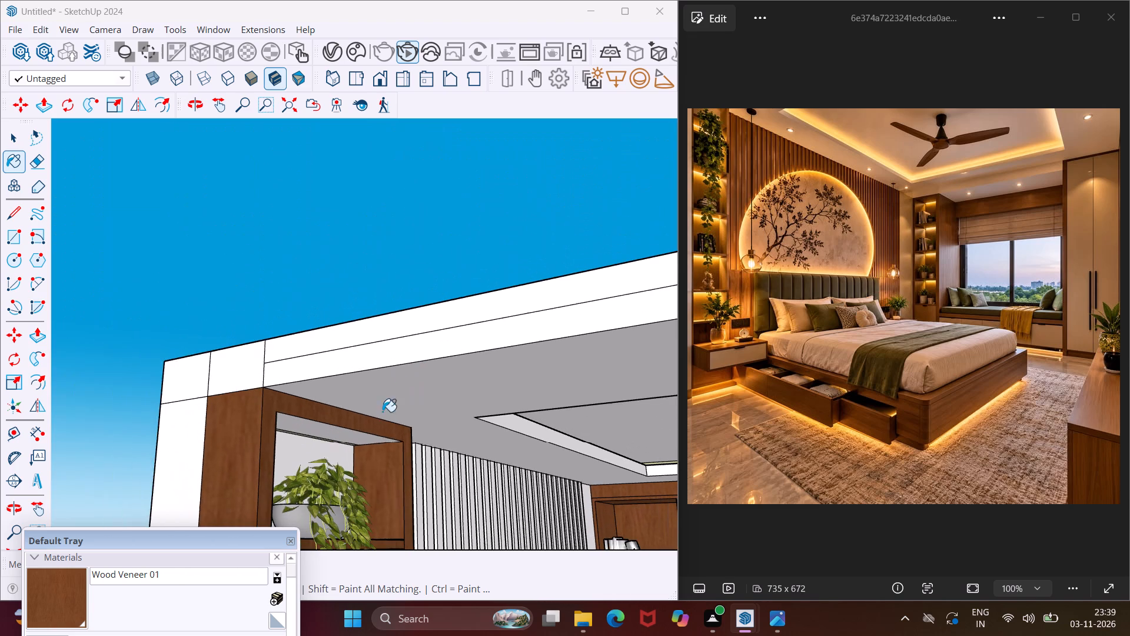
# Paint the top compartment's underside and back panel and the upper plant shelf's top surface with Wood Veneer 01.
pyautogui.scroll(9, 350, 446)
pyautogui.click(350, 427)
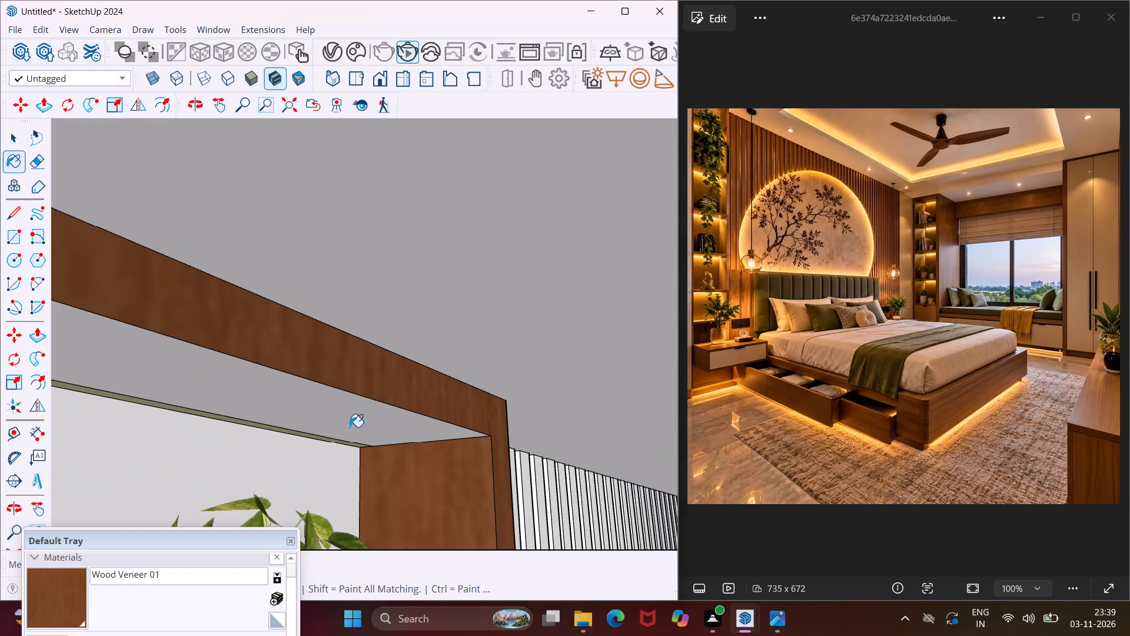
pyautogui.click(323, 477)
pyautogui.scroll(-17, 347, 357)
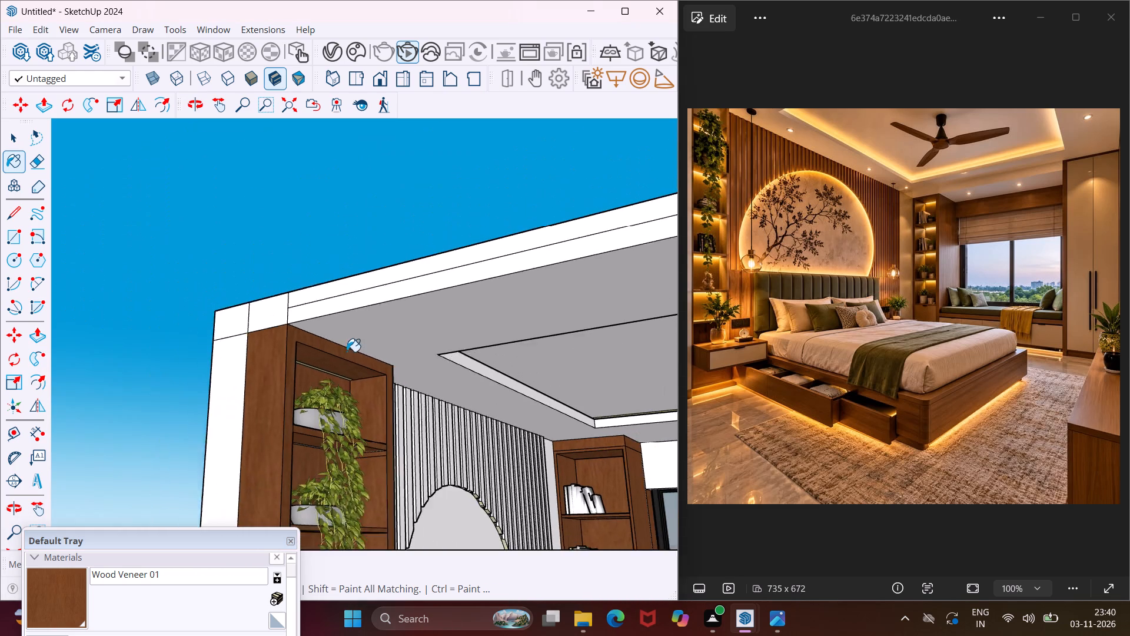
pyautogui.moveTo(352, 397); pyautogui.dragTo(343, 465, button='middle')
pyautogui.scroll(7, 351, 479)
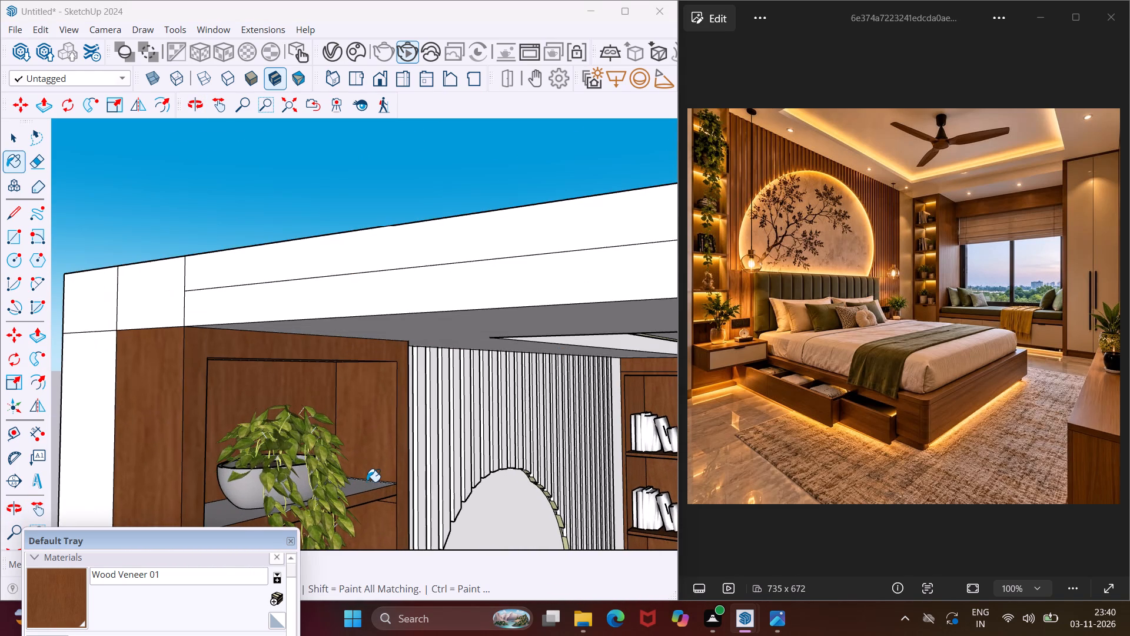
pyautogui.click(366, 488)
# Paint the wall band above the window and the wardrobe's window-facing side with Wood Veneer 01.
pyautogui.scroll(-3, 345, 425)
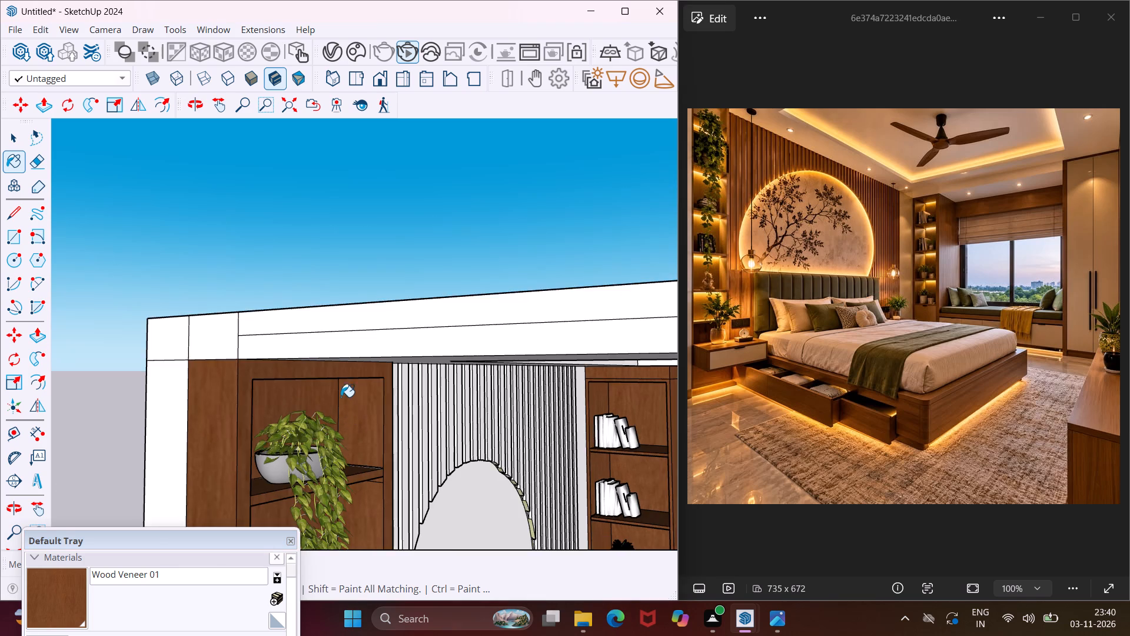
pyautogui.scroll(-20, 339, 387)
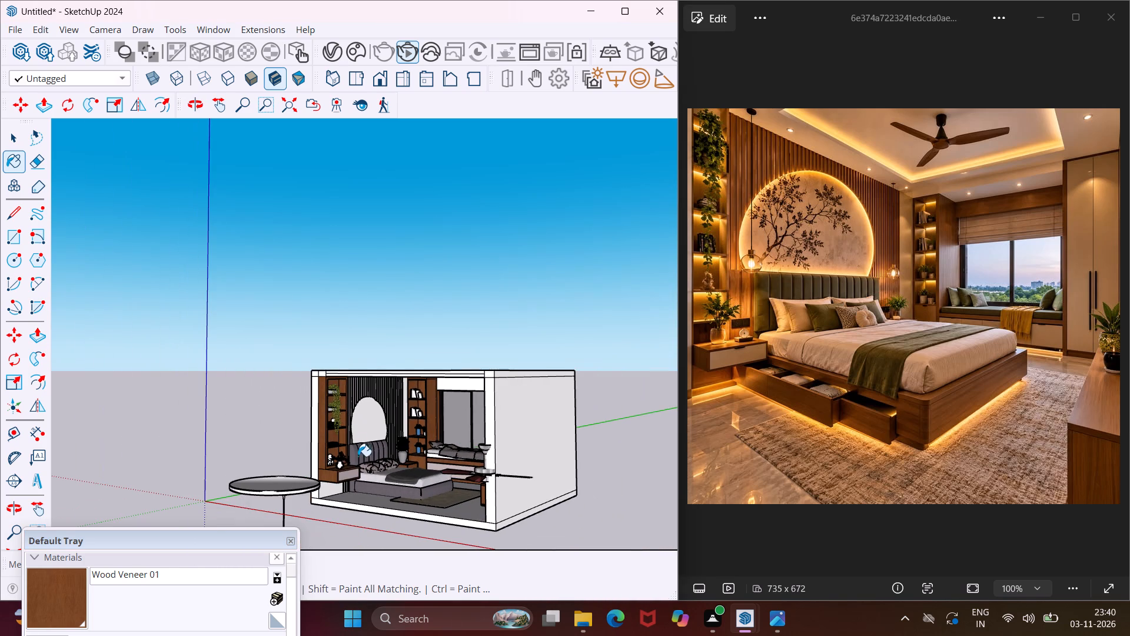
pyautogui.moveTo(331, 468); pyautogui.dragTo(601, 502, button='middle')
pyautogui.scroll(10, 536, 412)
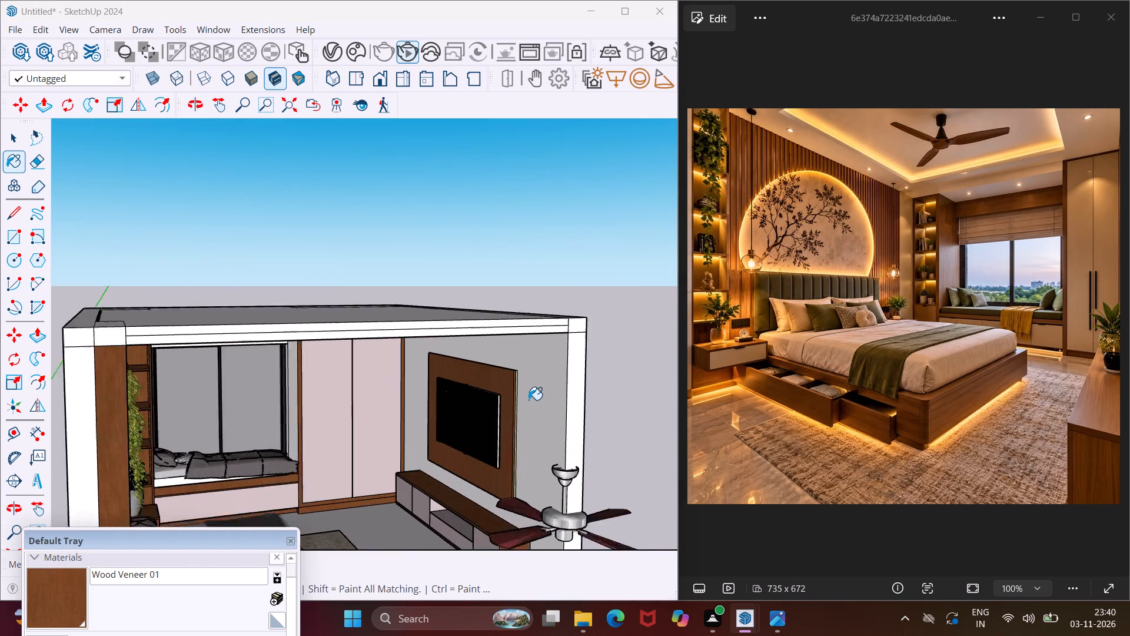
pyautogui.moveTo(529, 400); pyautogui.dragTo(500, 321, button='middle')
pyautogui.scroll(-2, 500, 321)
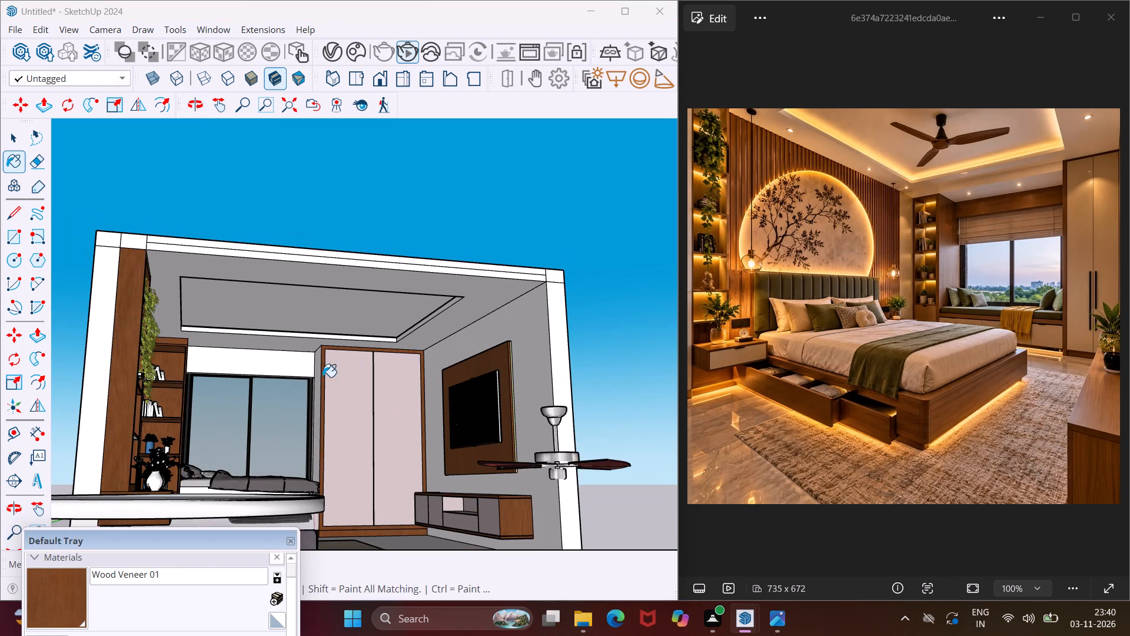
pyautogui.scroll(3, 276, 372)
pyautogui.click(264, 365)
pyautogui.scroll(4, 303, 408)
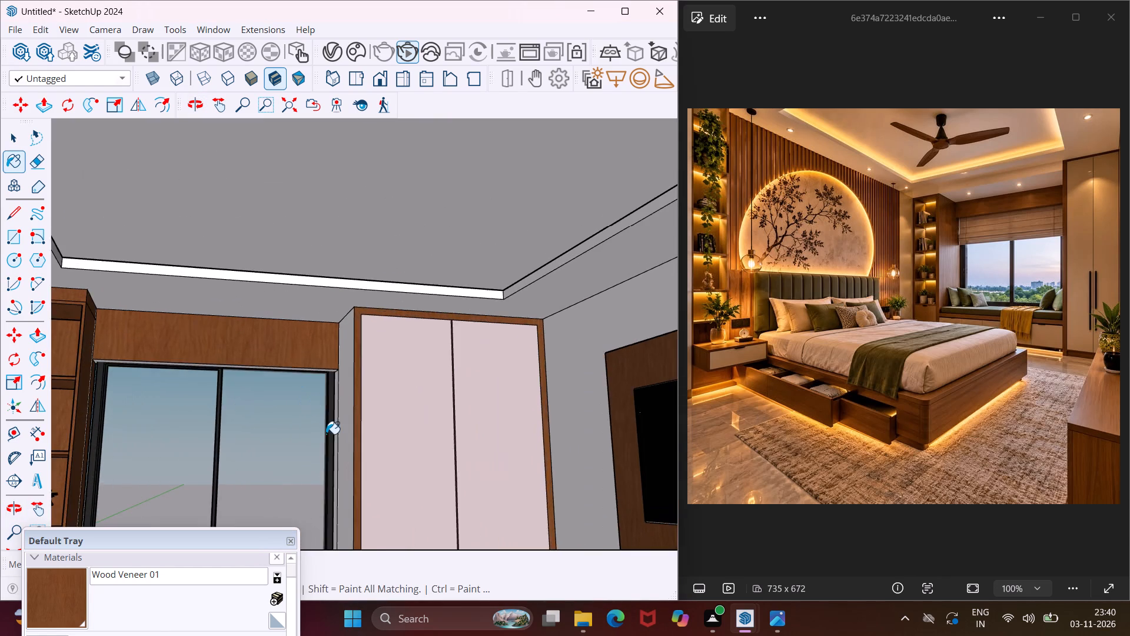
pyautogui.scroll(1, 326, 434)
pyautogui.click(347, 423)
# Paint the window opening's side reveal beside the wardrobe and its top reveal with Wood Veneer 01.
pyautogui.scroll(7, 350, 425)
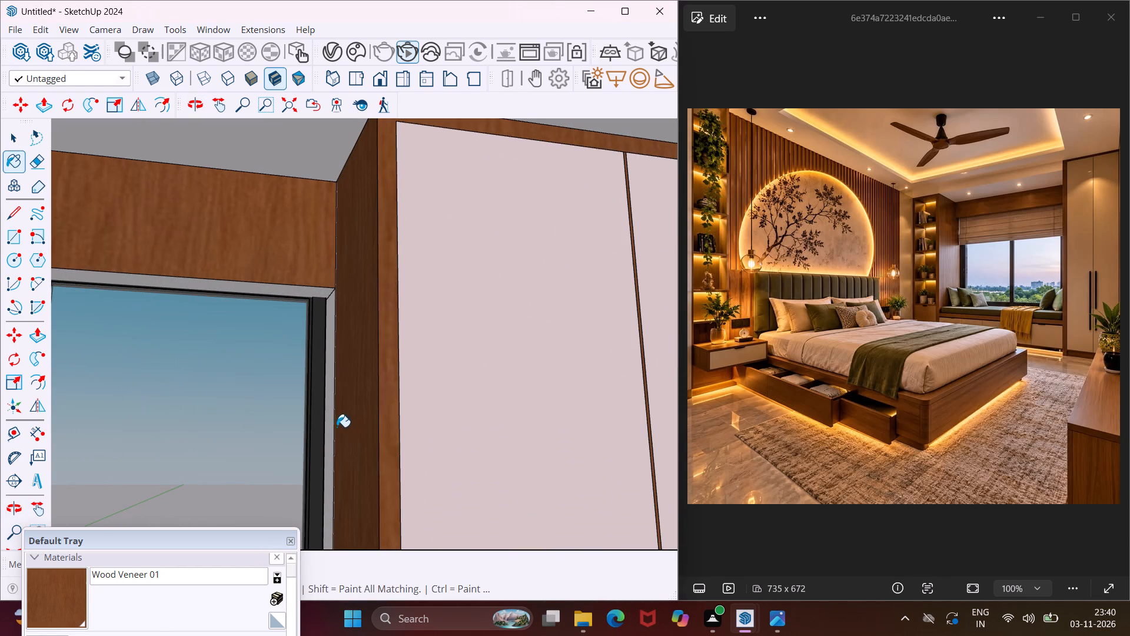
pyautogui.click(327, 427)
pyautogui.scroll(3, 325, 300)
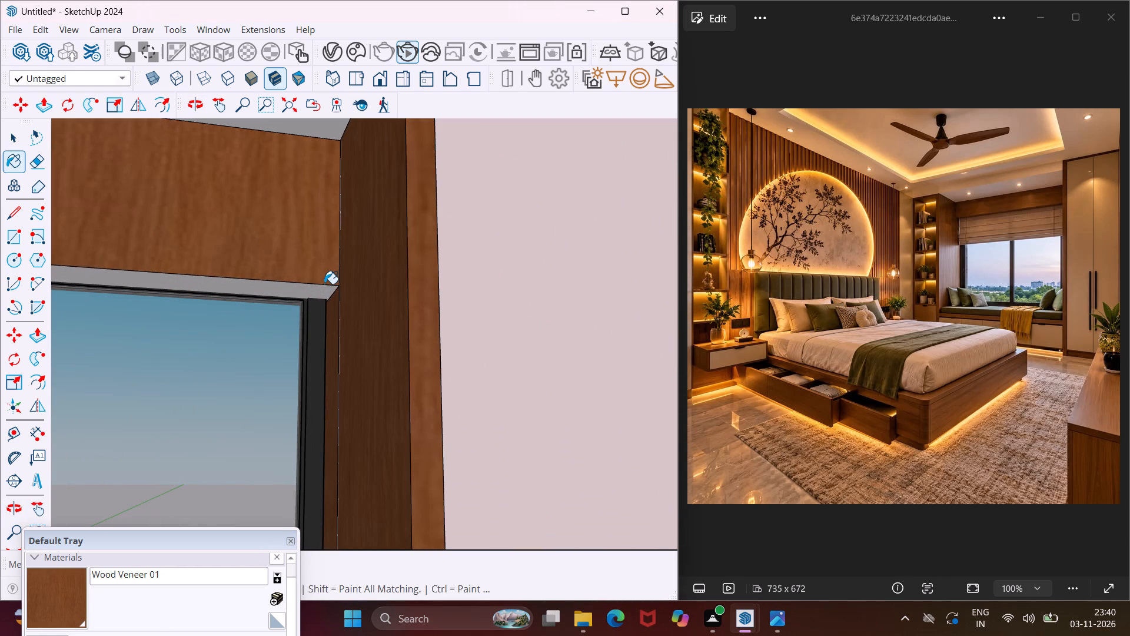
pyautogui.click(324, 292)
pyautogui.scroll(-6, 333, 266)
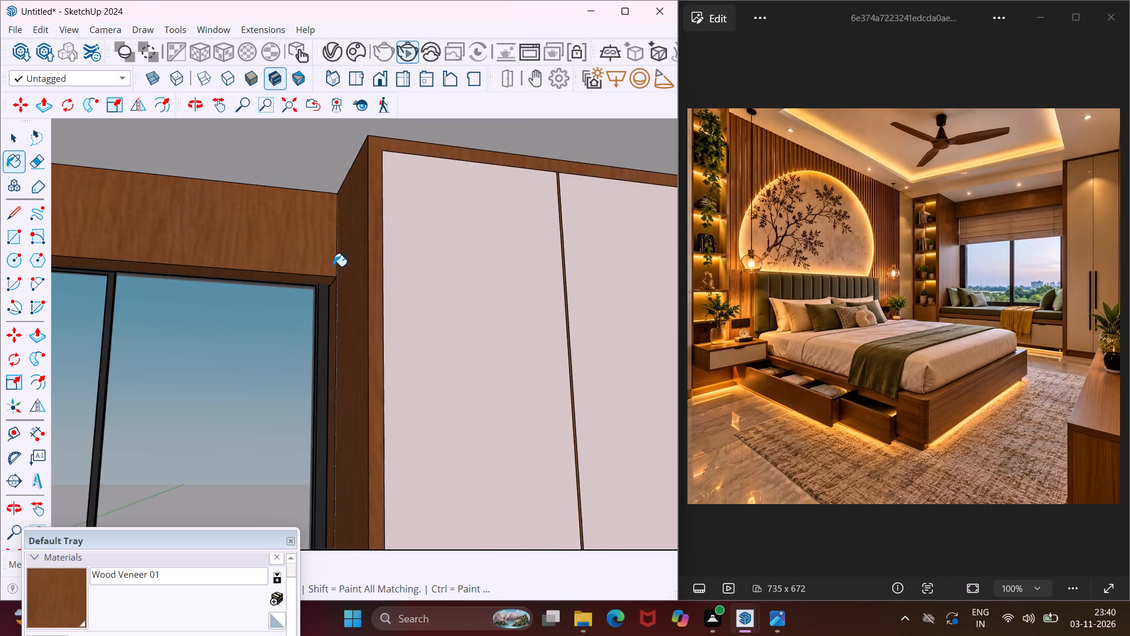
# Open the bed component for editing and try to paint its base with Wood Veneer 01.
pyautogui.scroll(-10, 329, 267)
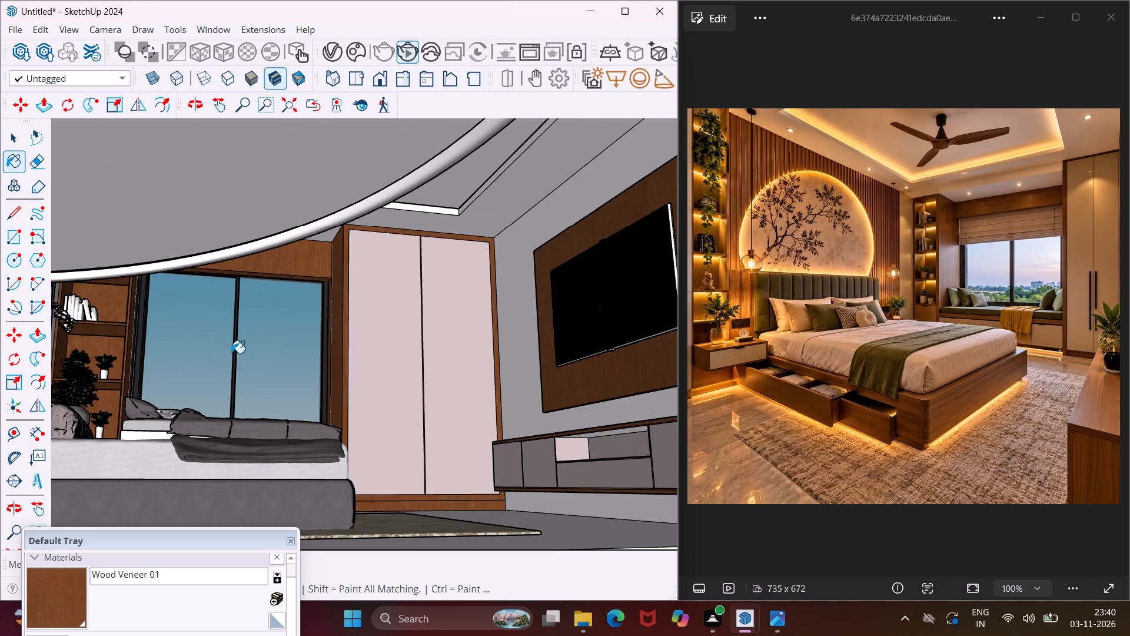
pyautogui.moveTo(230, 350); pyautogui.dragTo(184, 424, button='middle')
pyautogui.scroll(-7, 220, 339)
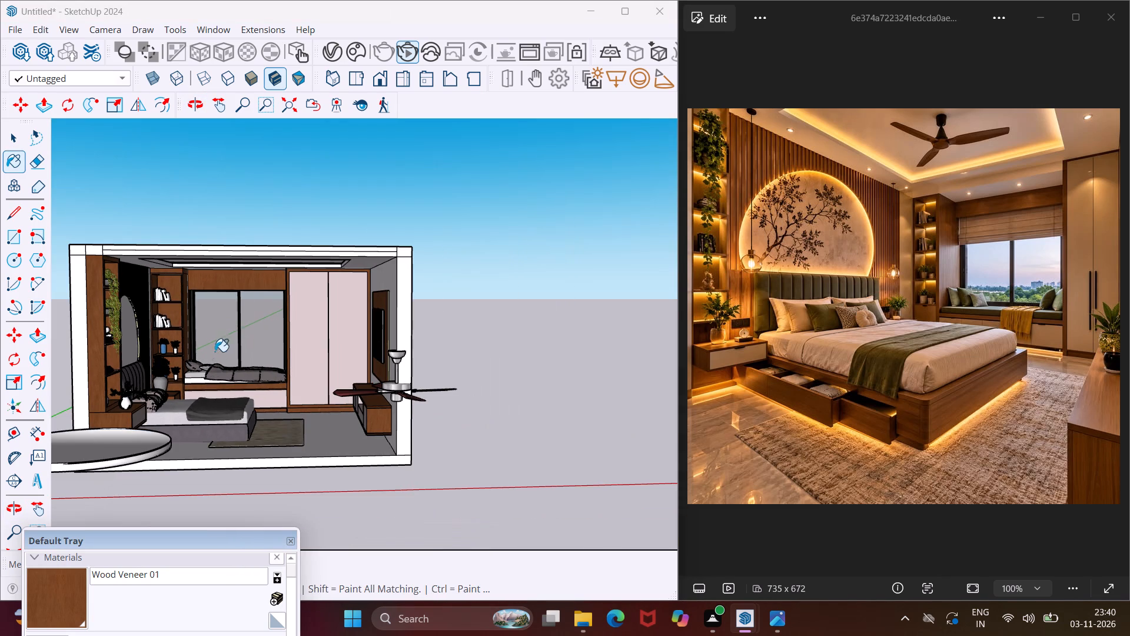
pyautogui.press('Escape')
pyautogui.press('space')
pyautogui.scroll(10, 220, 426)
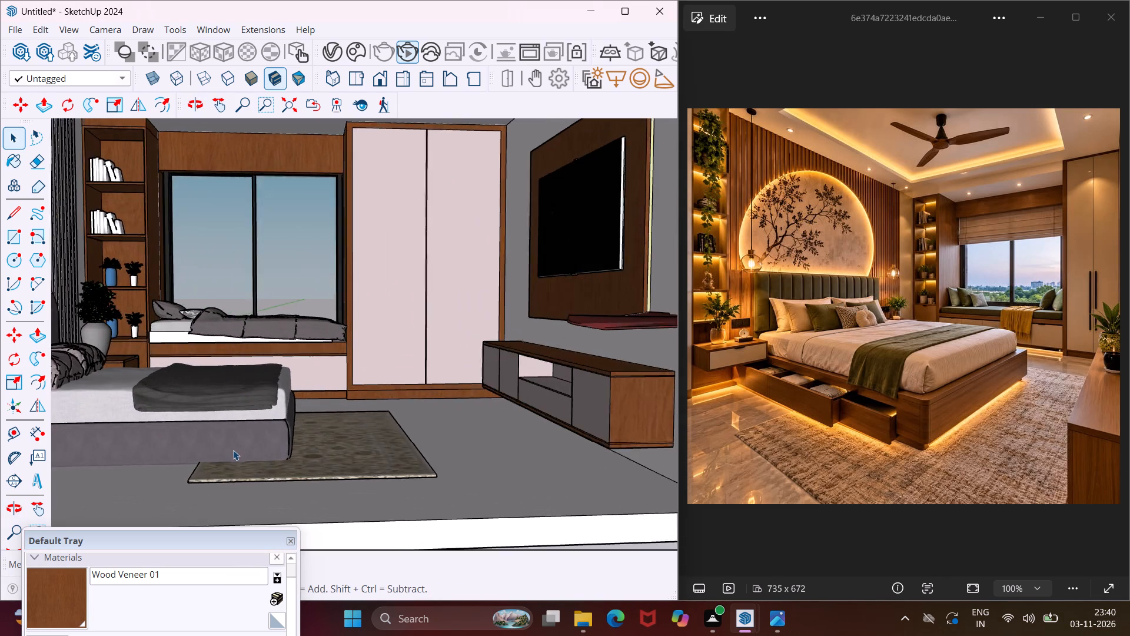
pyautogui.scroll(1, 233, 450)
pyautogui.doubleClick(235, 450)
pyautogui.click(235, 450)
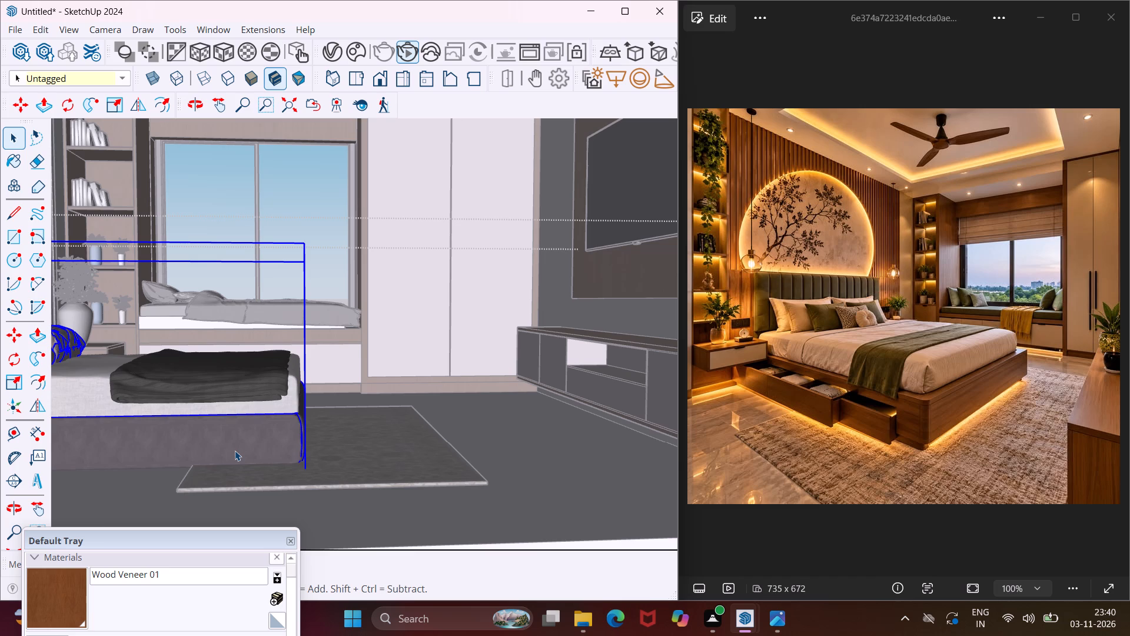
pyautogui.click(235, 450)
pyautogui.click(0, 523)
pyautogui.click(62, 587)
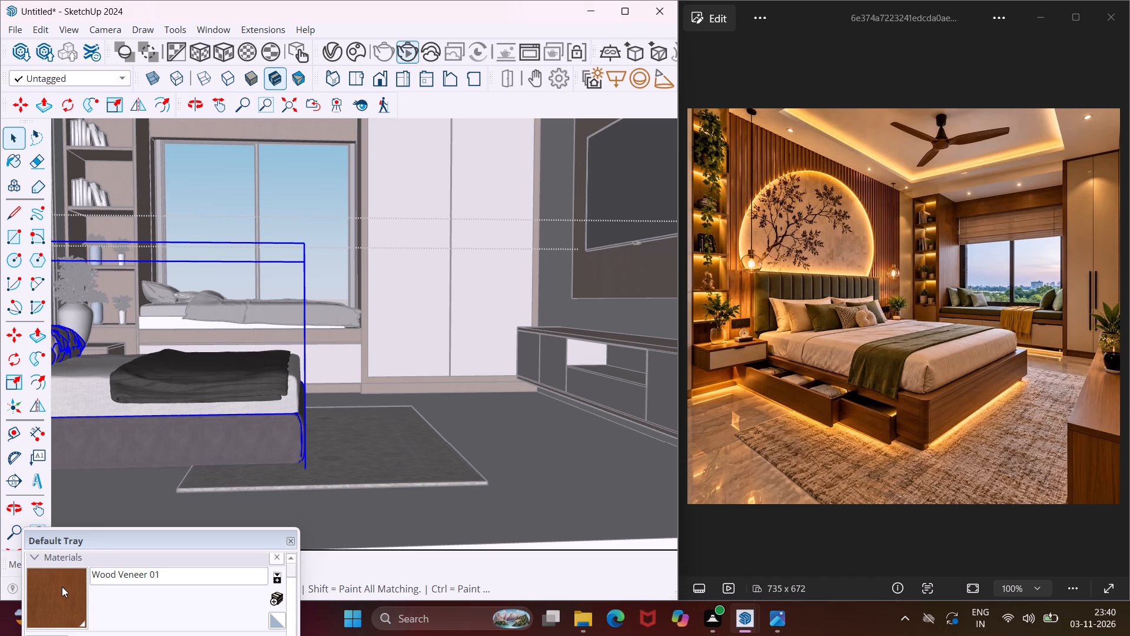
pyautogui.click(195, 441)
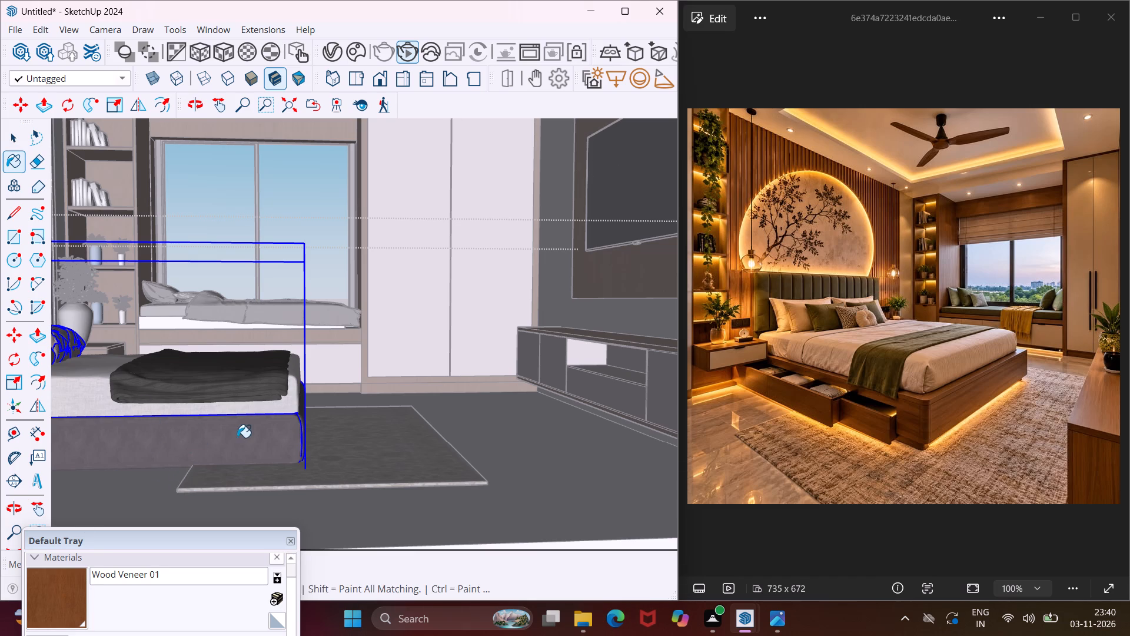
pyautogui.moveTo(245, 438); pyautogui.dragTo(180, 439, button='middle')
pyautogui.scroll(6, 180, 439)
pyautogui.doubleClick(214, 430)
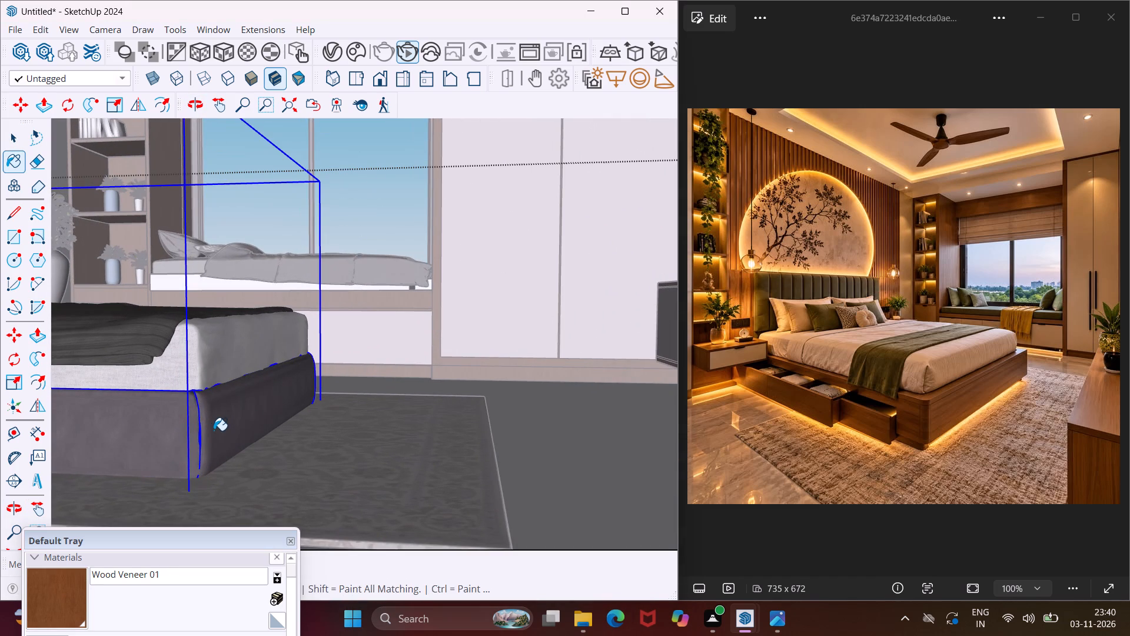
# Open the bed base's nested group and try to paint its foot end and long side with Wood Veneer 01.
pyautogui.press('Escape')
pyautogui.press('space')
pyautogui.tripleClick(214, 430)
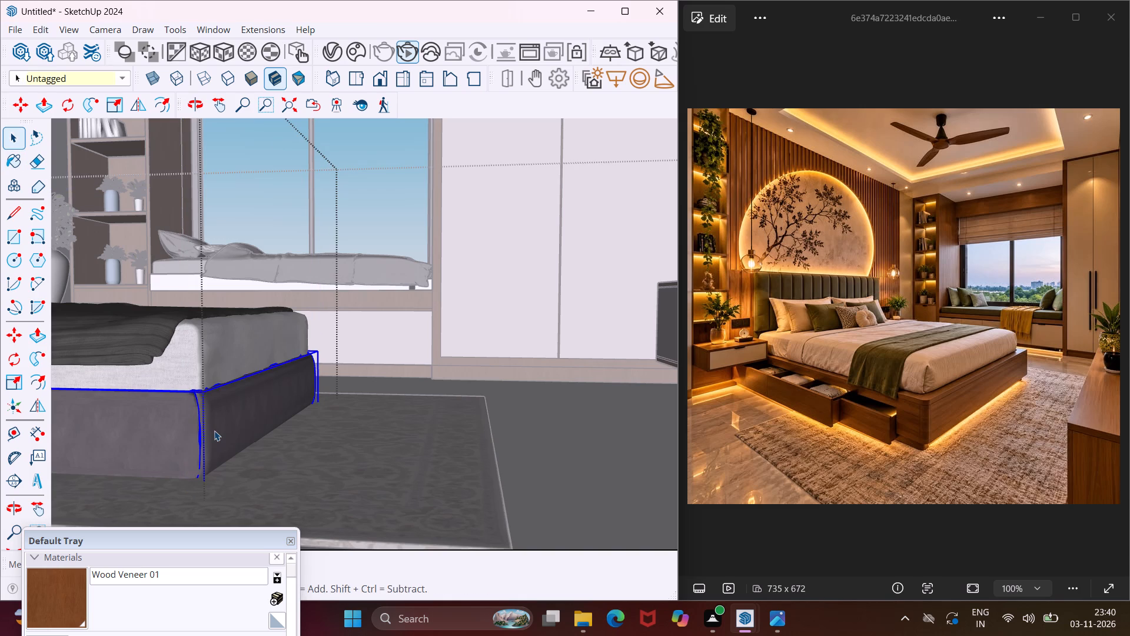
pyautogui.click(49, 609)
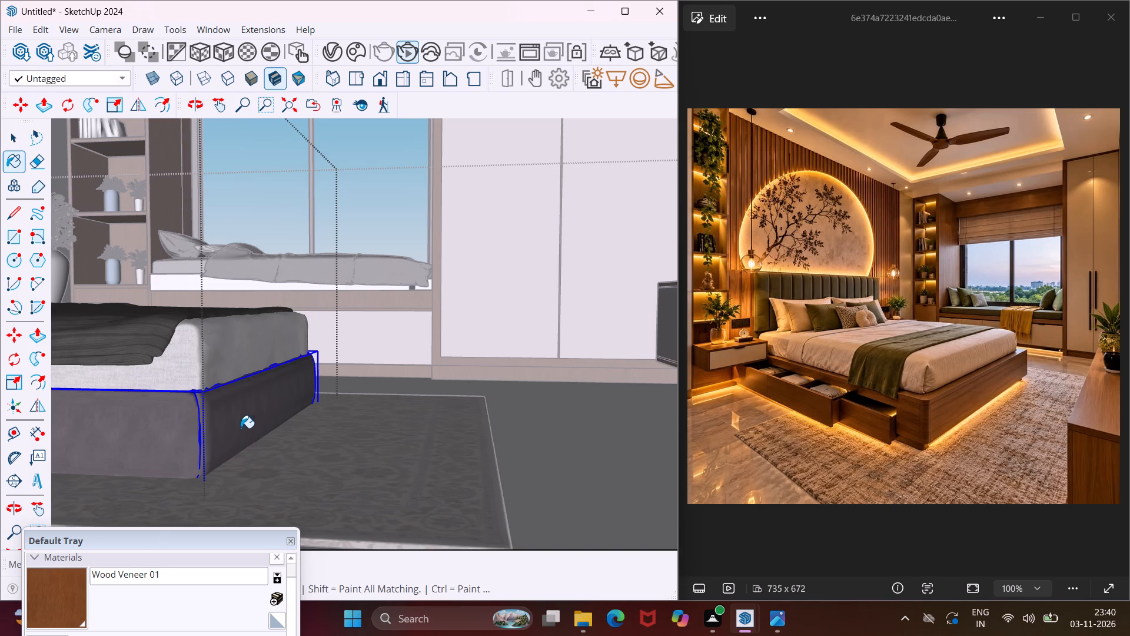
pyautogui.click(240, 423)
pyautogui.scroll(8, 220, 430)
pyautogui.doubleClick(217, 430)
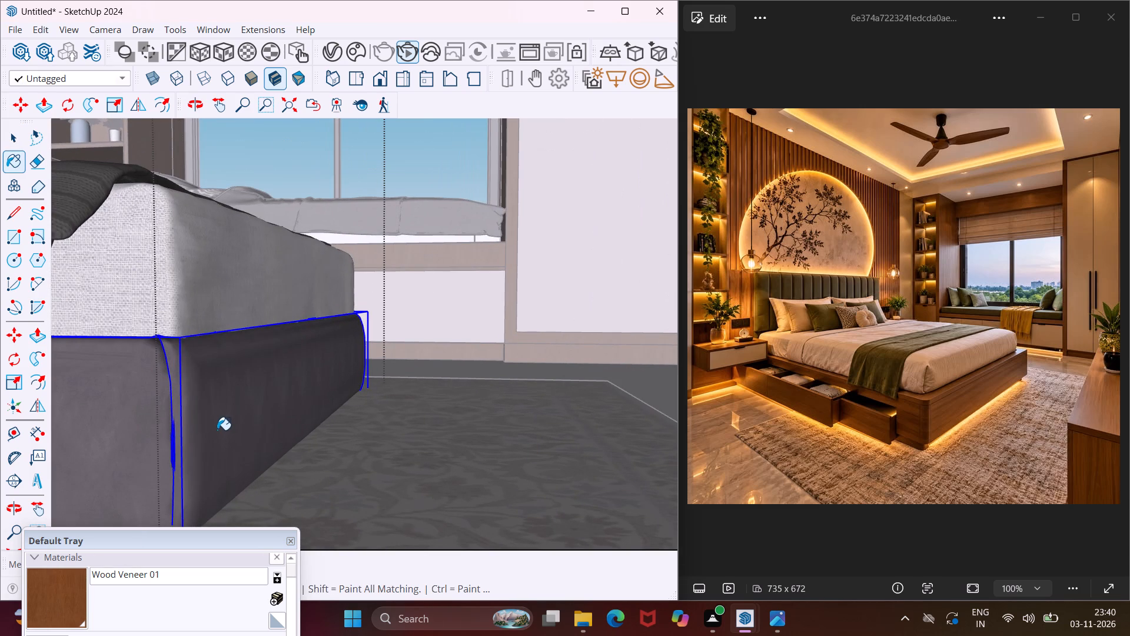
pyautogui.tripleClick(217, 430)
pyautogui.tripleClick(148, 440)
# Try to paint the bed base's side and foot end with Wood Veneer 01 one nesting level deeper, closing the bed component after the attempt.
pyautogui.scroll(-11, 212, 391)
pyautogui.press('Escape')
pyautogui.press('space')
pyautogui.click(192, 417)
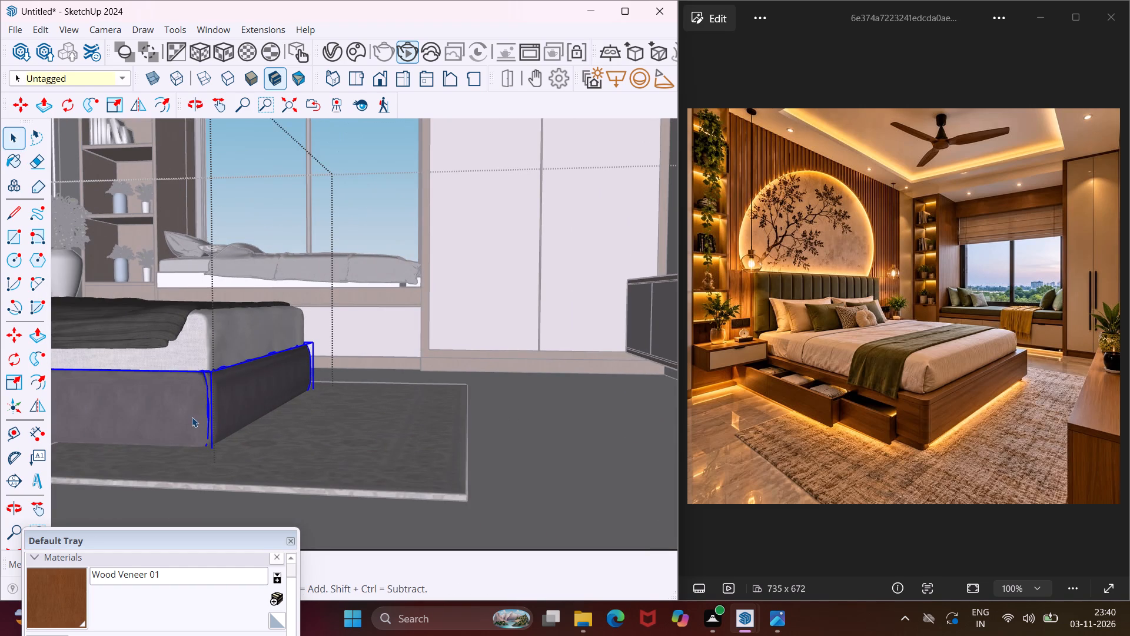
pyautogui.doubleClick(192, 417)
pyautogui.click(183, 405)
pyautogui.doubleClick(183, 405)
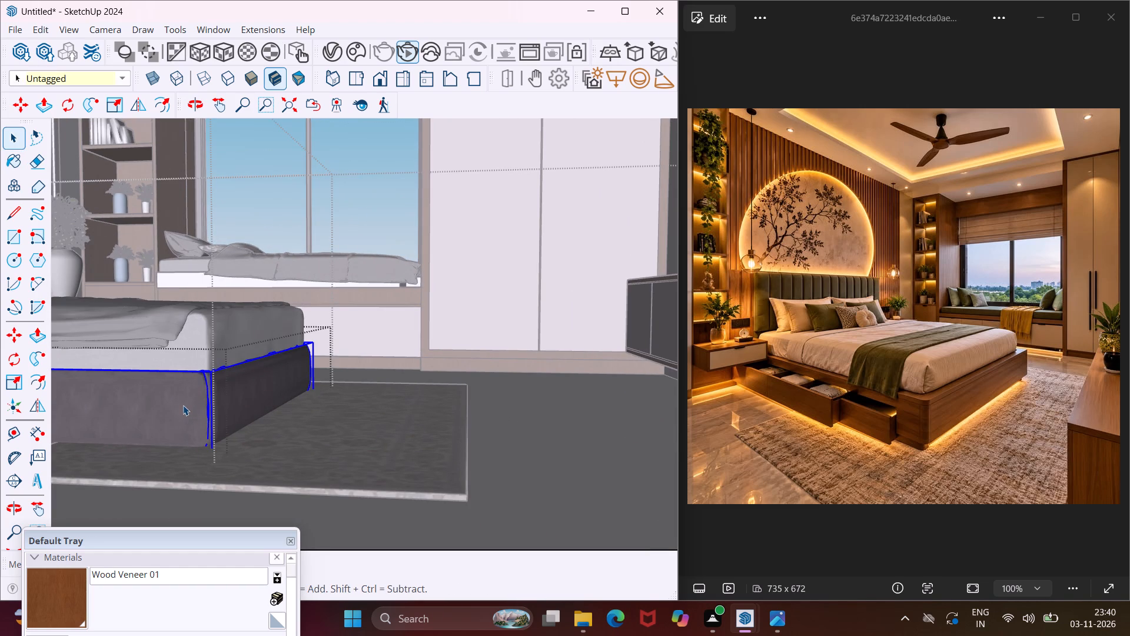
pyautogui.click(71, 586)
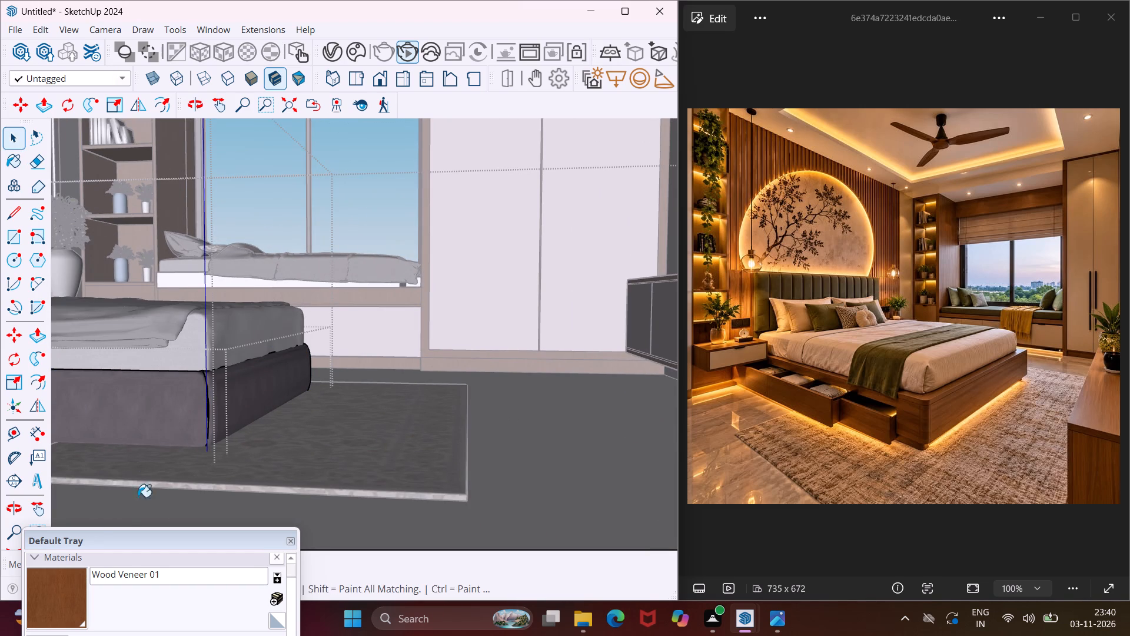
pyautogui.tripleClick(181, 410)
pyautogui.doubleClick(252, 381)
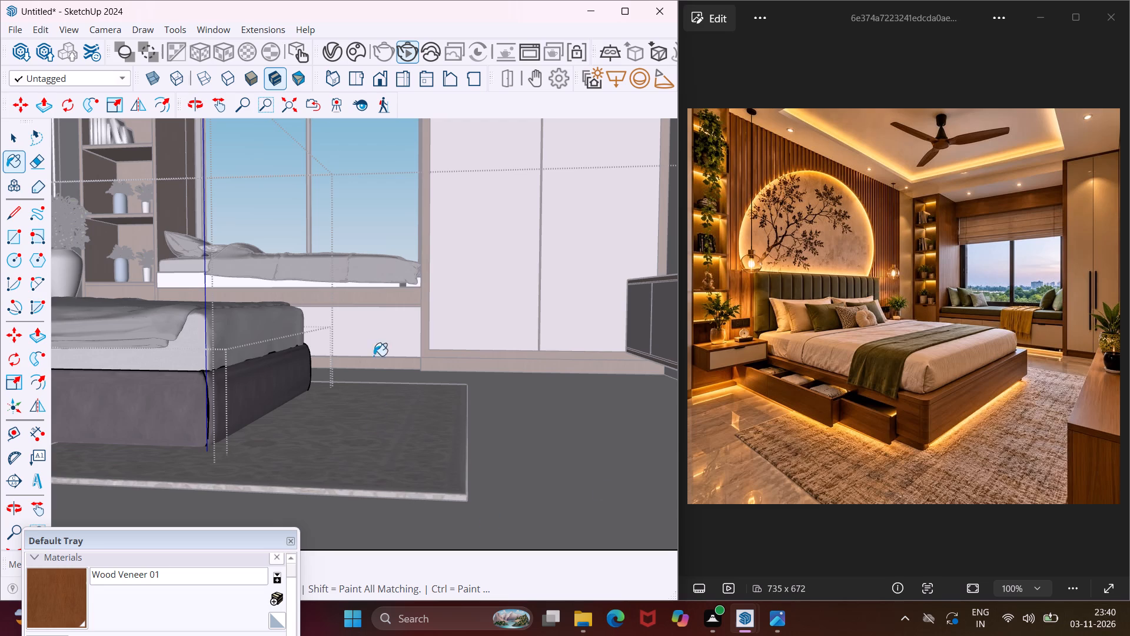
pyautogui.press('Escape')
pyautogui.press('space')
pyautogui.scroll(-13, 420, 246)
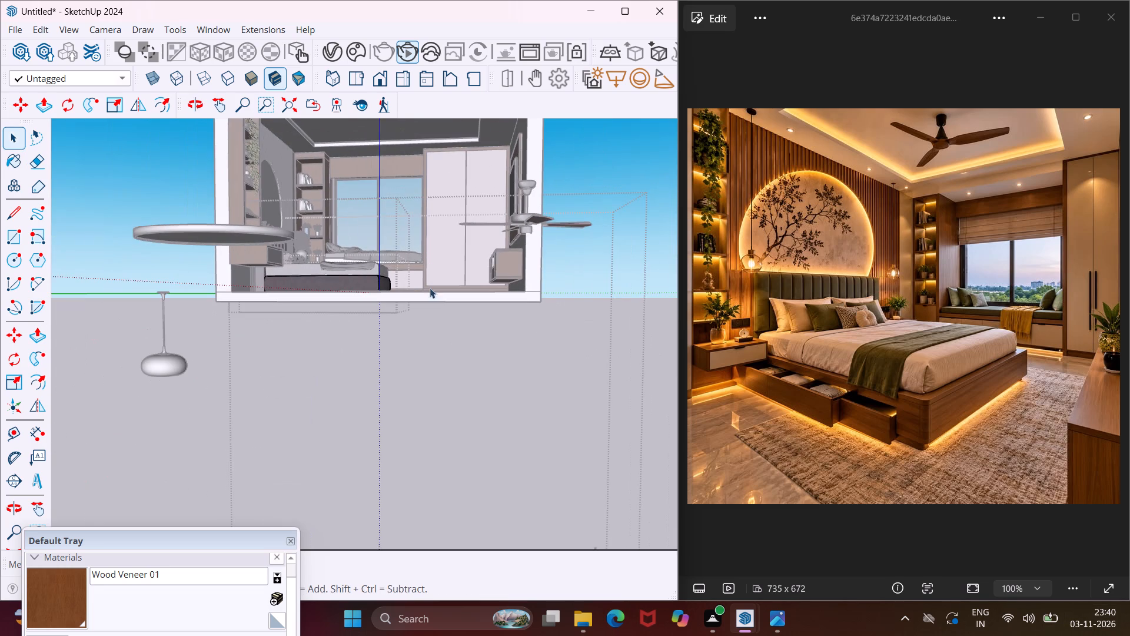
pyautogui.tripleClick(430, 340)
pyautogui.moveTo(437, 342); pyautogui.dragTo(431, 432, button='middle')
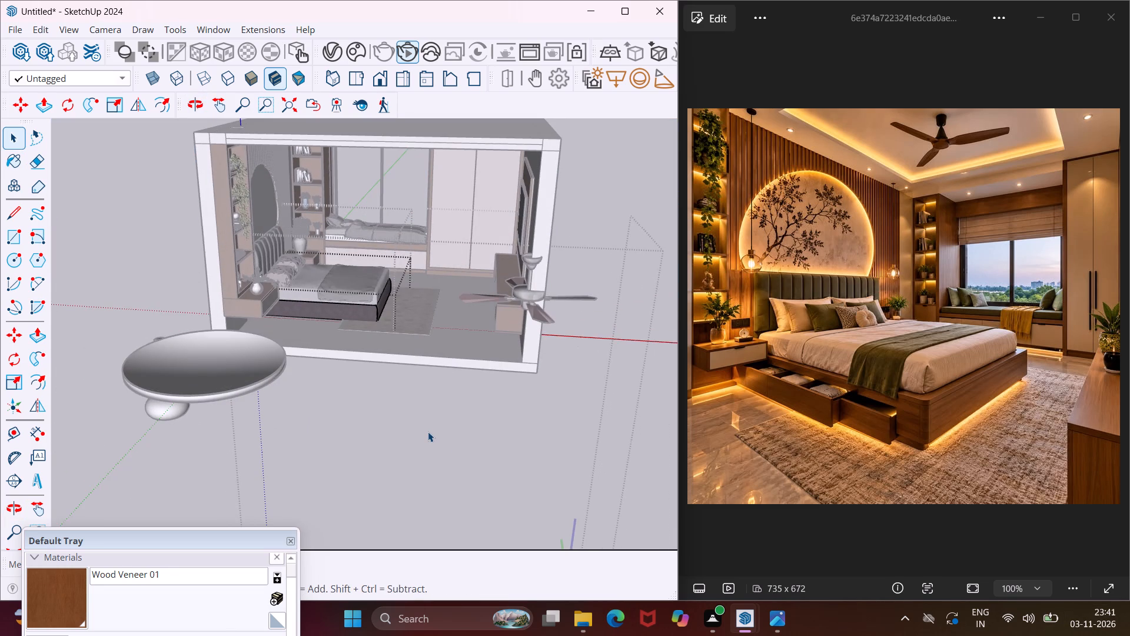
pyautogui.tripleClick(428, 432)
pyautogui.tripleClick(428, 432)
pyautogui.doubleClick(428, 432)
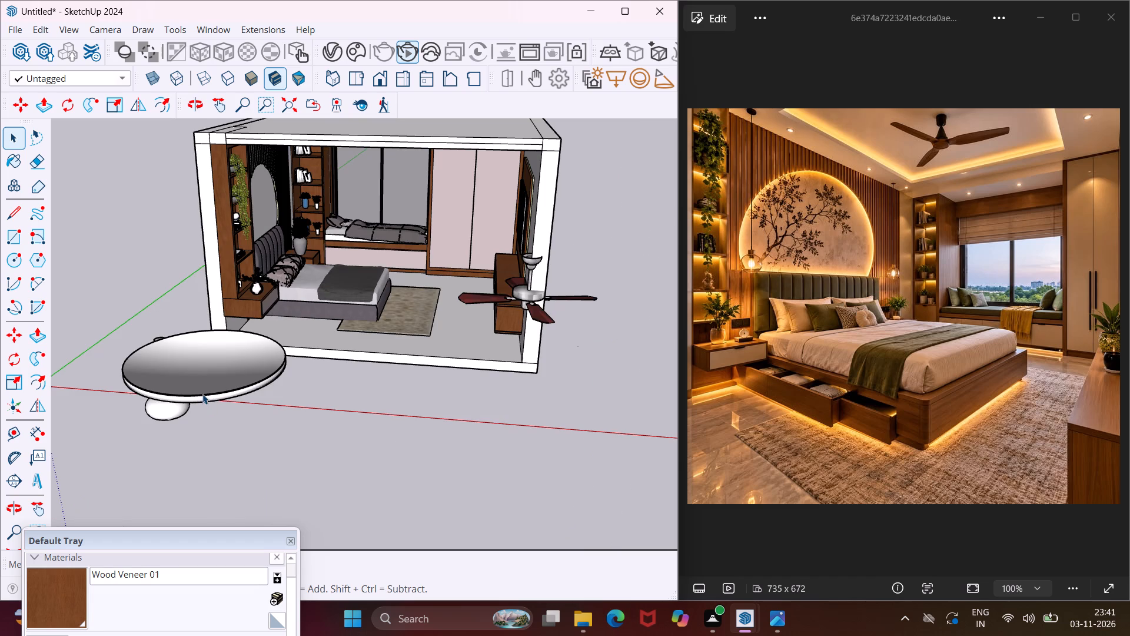
# Scale the large round disc-shaped fixture in front of the room uniformly down to a small fraction of its size.
pyautogui.moveTo(202, 394); pyautogui.dragTo(268, 419, button='middle')
pyautogui.click(277, 451)
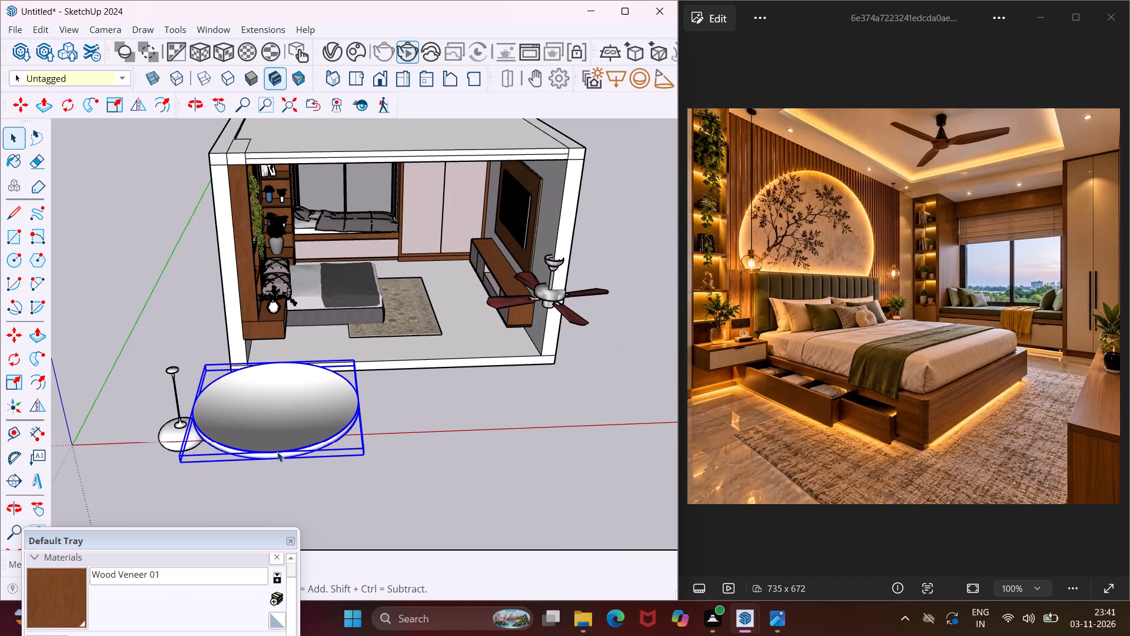
pyautogui.click(18, 383)
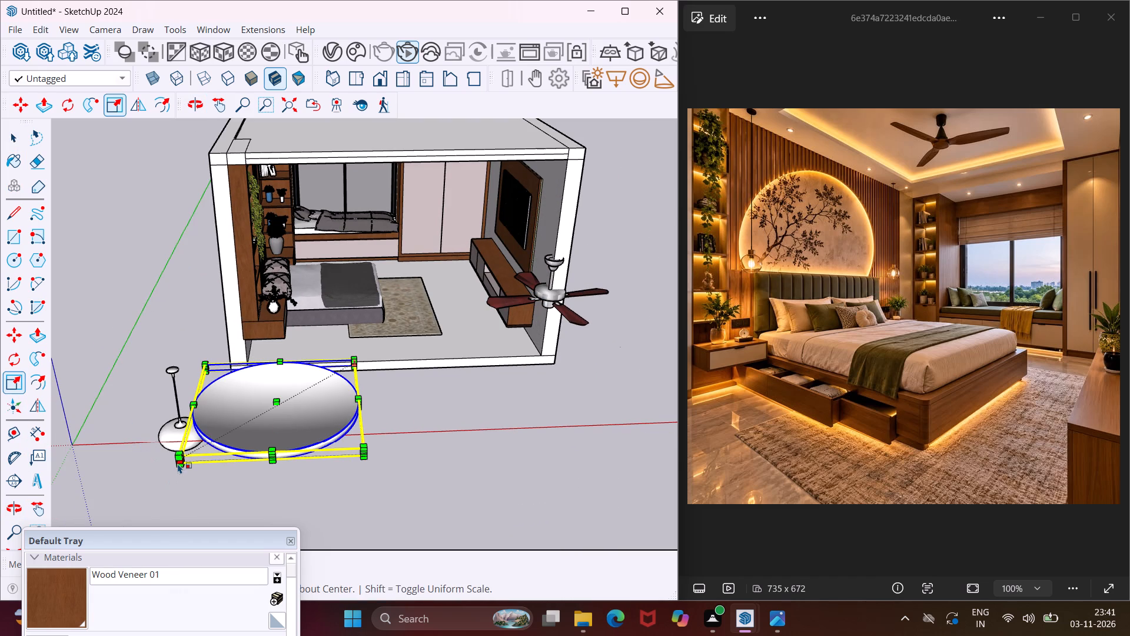
pyautogui.click(180, 459)
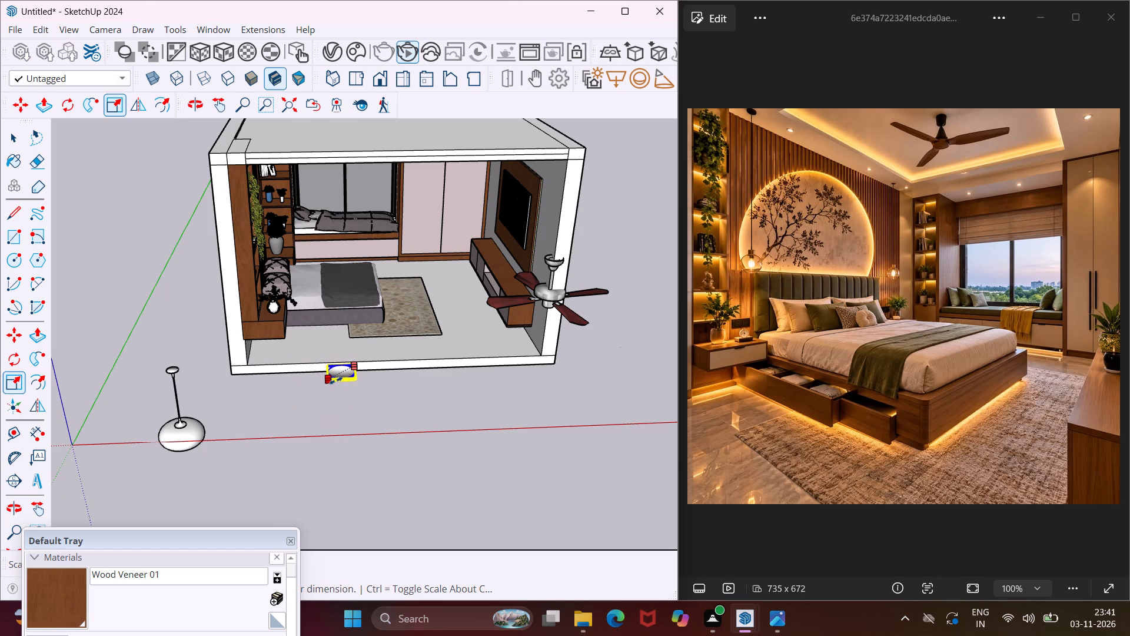
pyautogui.click(346, 376)
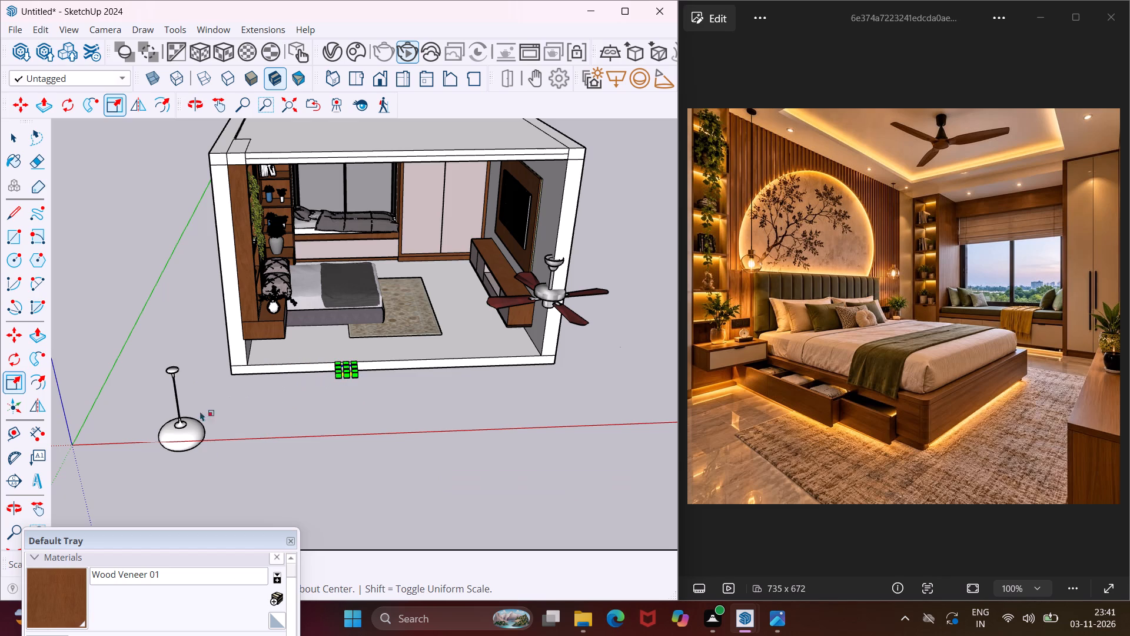
pyautogui.press('Escape')
pyautogui.press('space')
# Scale the pendant lamp standing in front of the room uniformly down to about half its size.
pyautogui.click(183, 432)
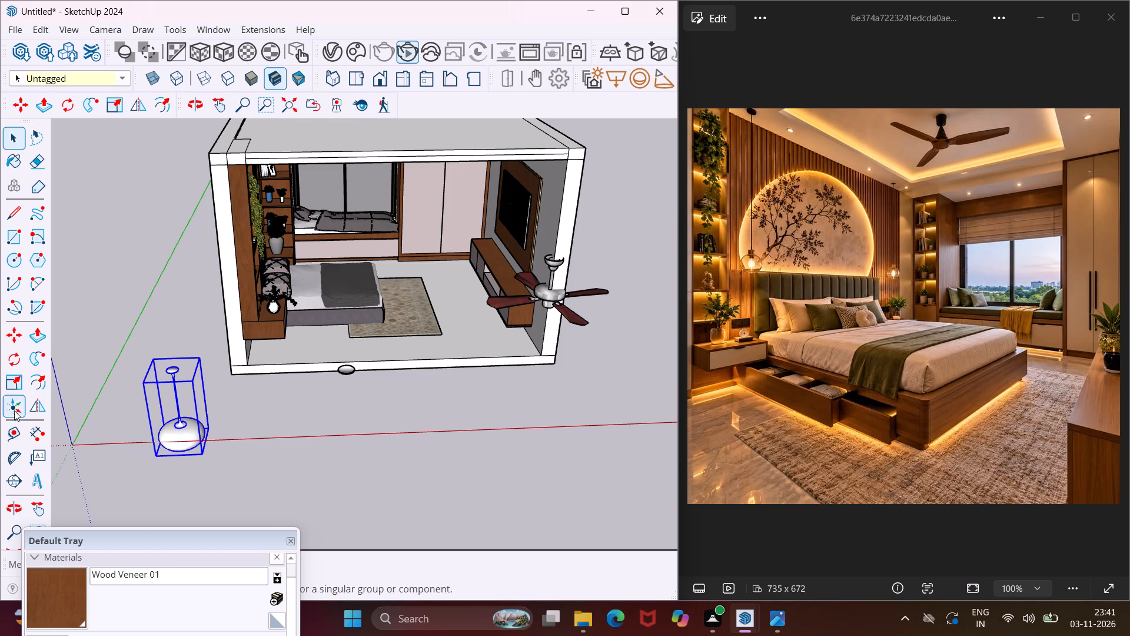
pyautogui.click(18, 382)
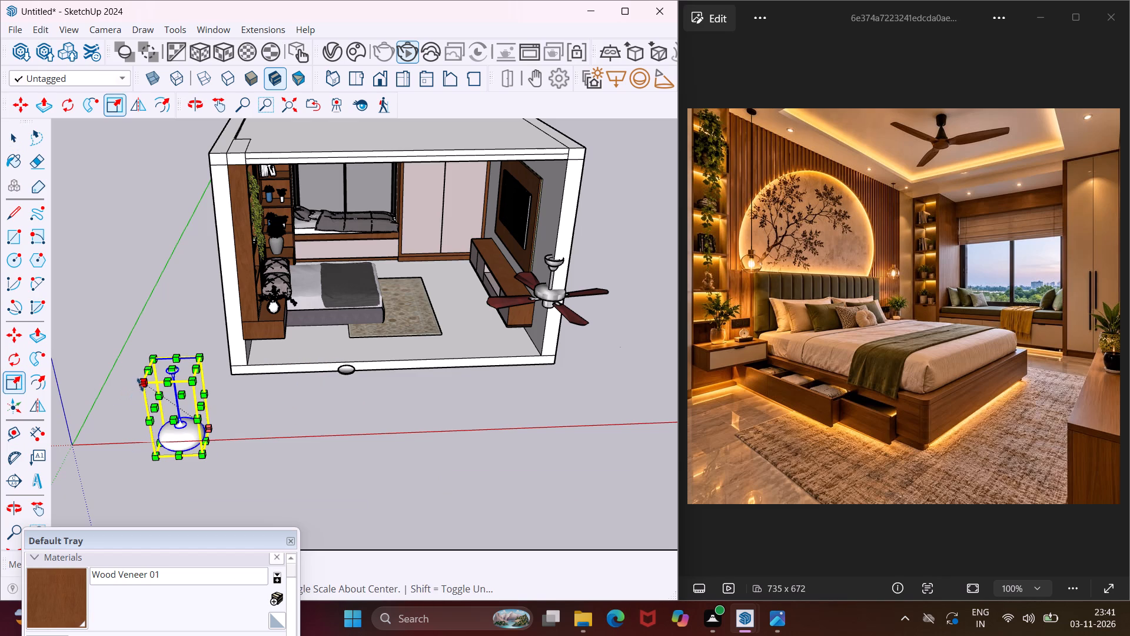
pyautogui.click(139, 385)
pyautogui.click(178, 413)
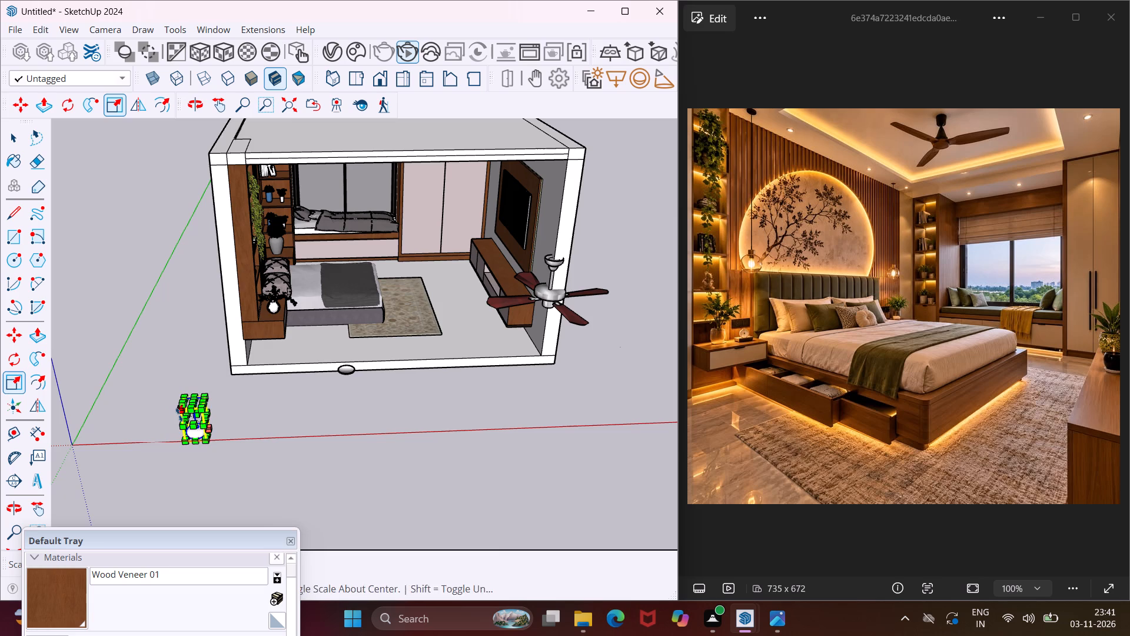
# Stretch the pendant lamp along its height from the top so that its hanging rod is longer.
pyautogui.scroll(10, 193, 422)
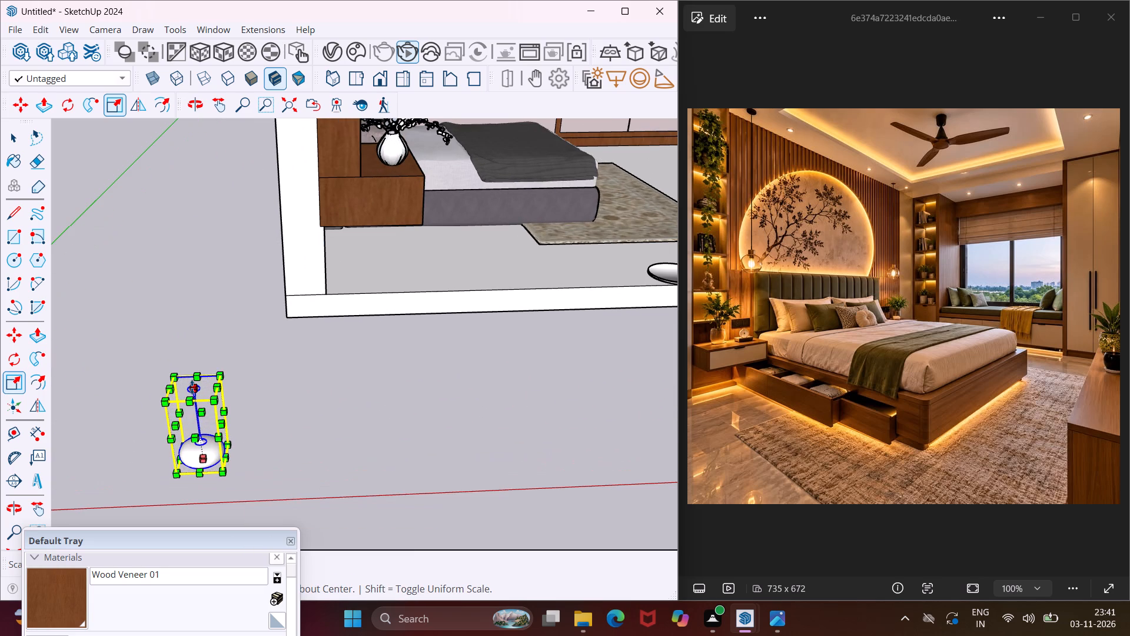
pyautogui.click(192, 386)
pyautogui.scroll(-4, 173, 350)
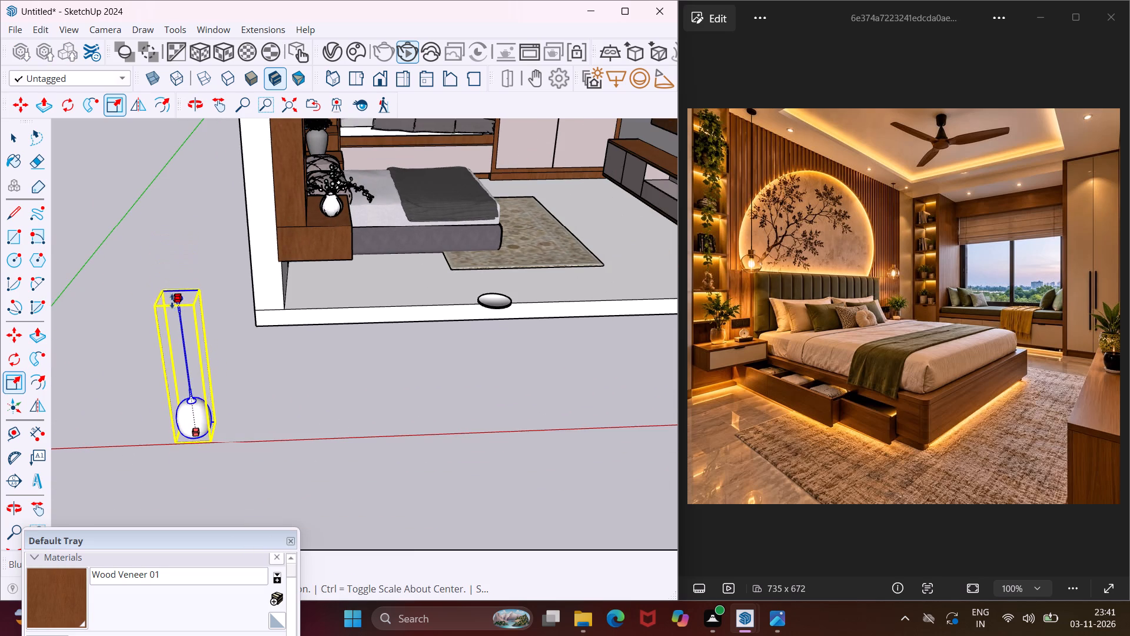
pyautogui.click(176, 317)
# Move the pendant lamp into the room, hanging its top from the ceiling beside the slatted headboard wall and the far bookshelf.
pyautogui.press('m')
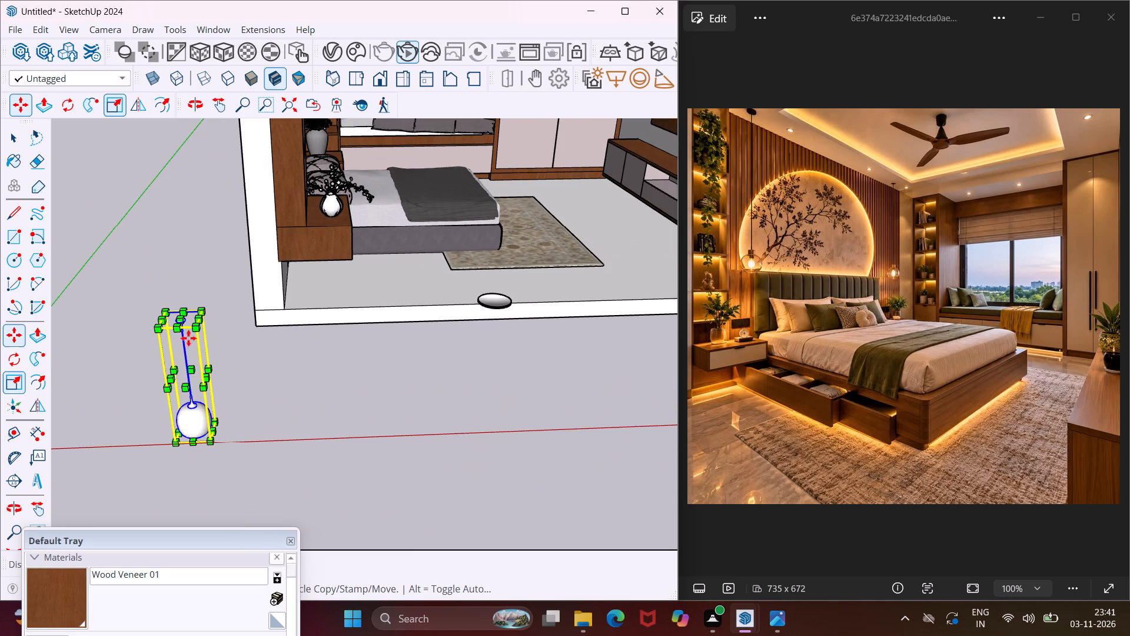
pyautogui.scroll(3, 198, 337)
pyautogui.click(198, 327)
pyautogui.scroll(-3, 174, 376)
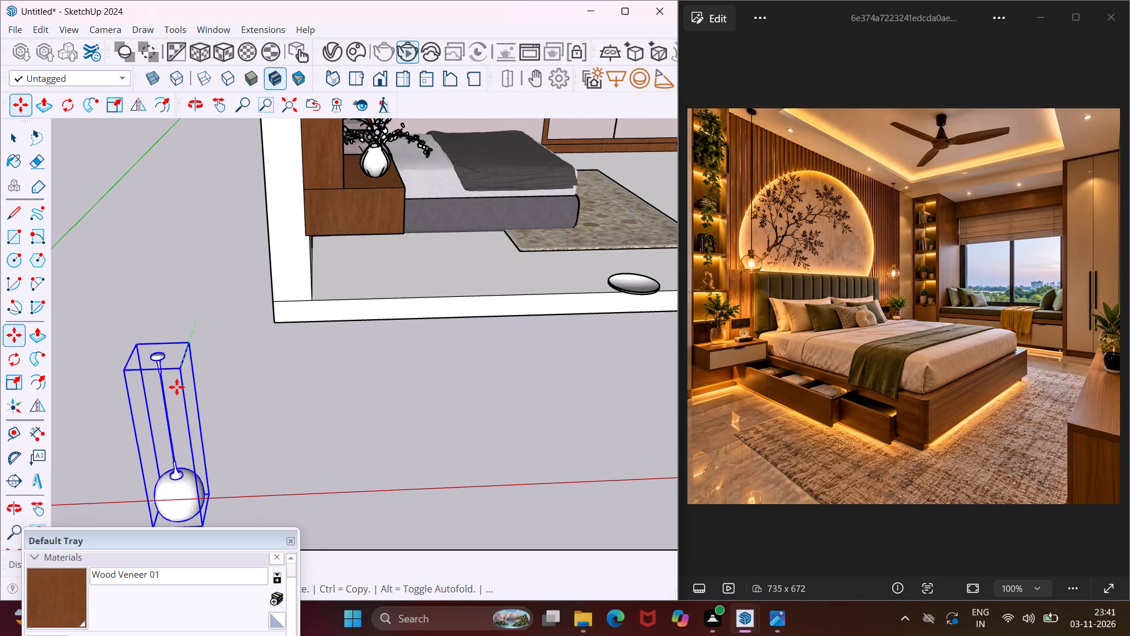
pyautogui.scroll(-15, 177, 387)
pyautogui.moveTo(189, 389); pyautogui.dragTo(190, 266, button='middle')
pyautogui.scroll(9, 242, 289)
pyautogui.scroll(5, 246, 225)
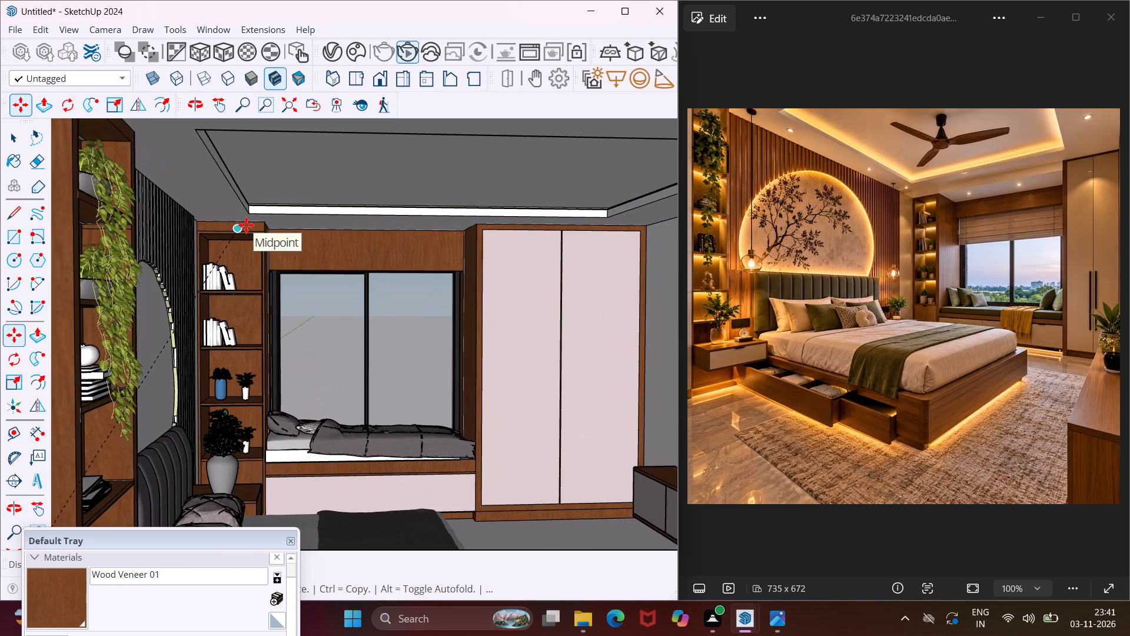
pyautogui.moveTo(246, 225); pyautogui.dragTo(154, 236, button='middle')
pyautogui.scroll(4, 252, 230)
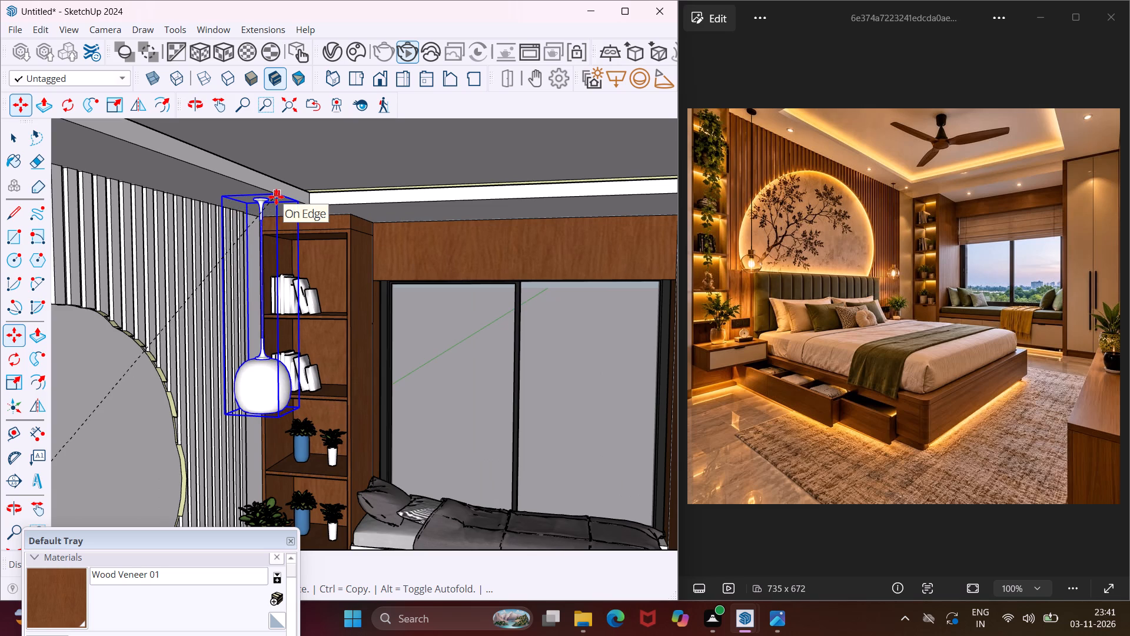
pyautogui.click(276, 197)
pyautogui.scroll(-5, 259, 195)
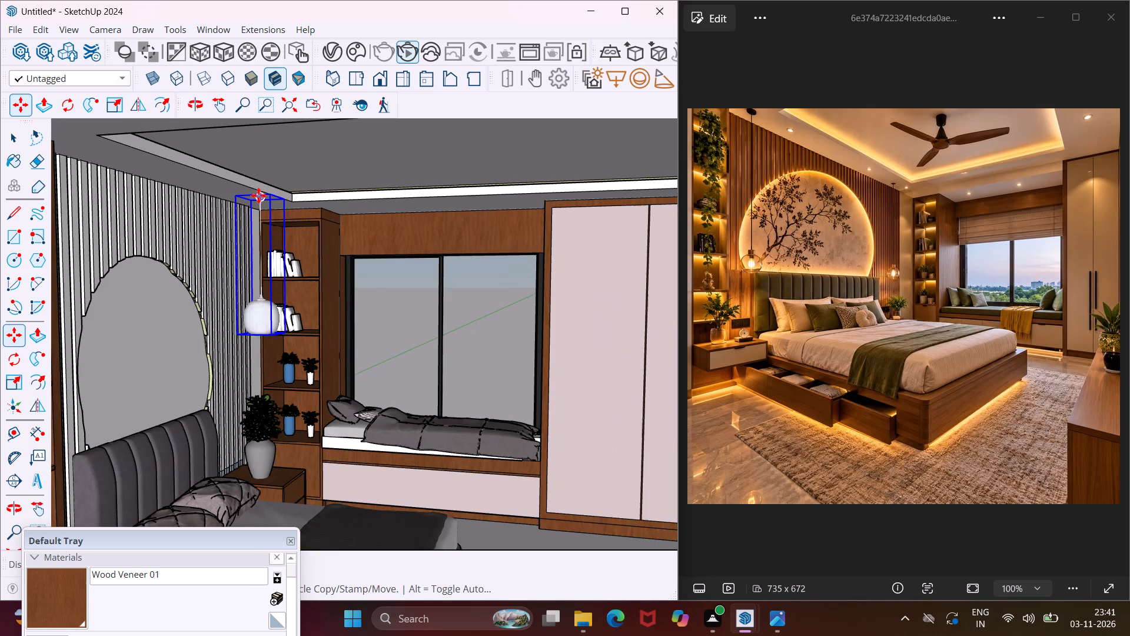
# Copy the pendant lamp along the slatted wall to the other side of the bed, near the plant-covered shelf unit.
pyautogui.click(244, 191)
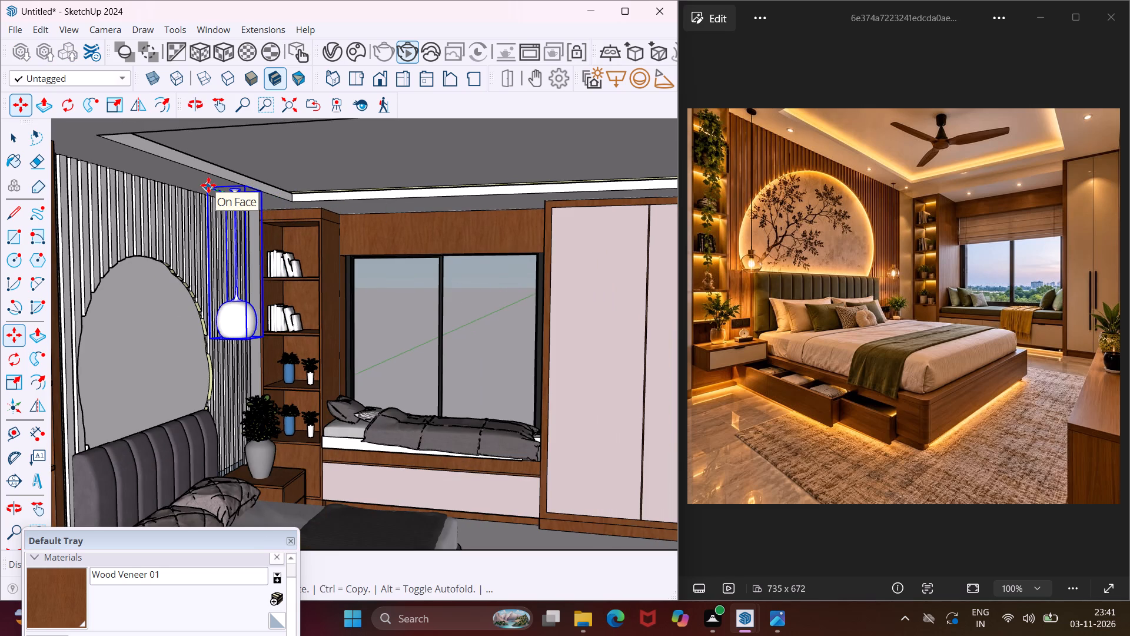
pyautogui.scroll(-8, 208, 185)
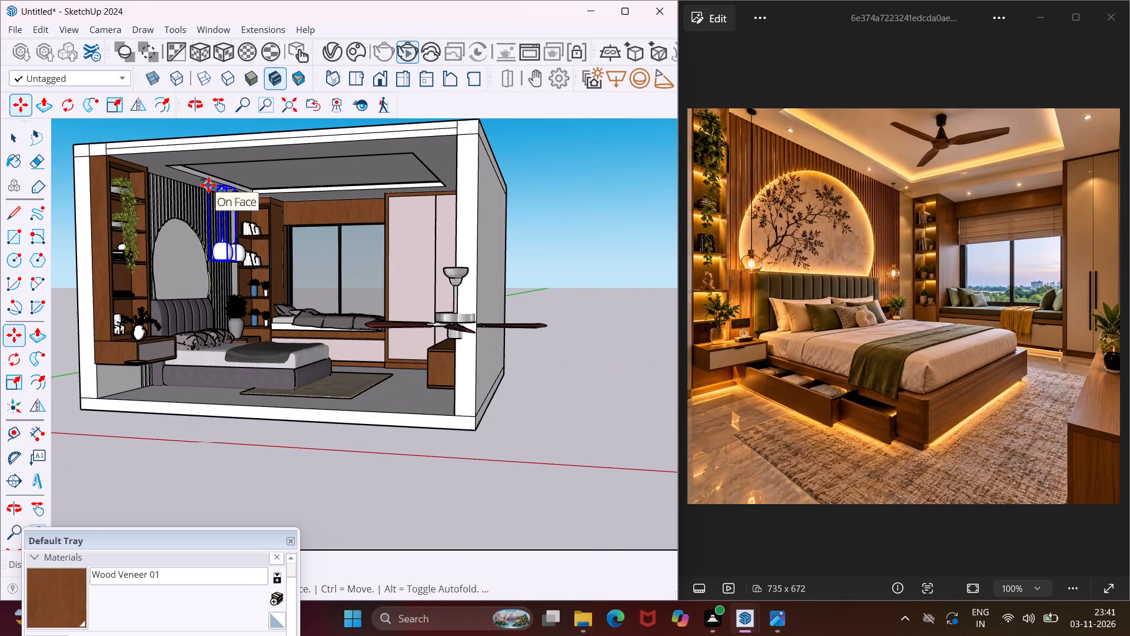
pyautogui.click(139, 161)
pyautogui.scroll(3, 169, 148)
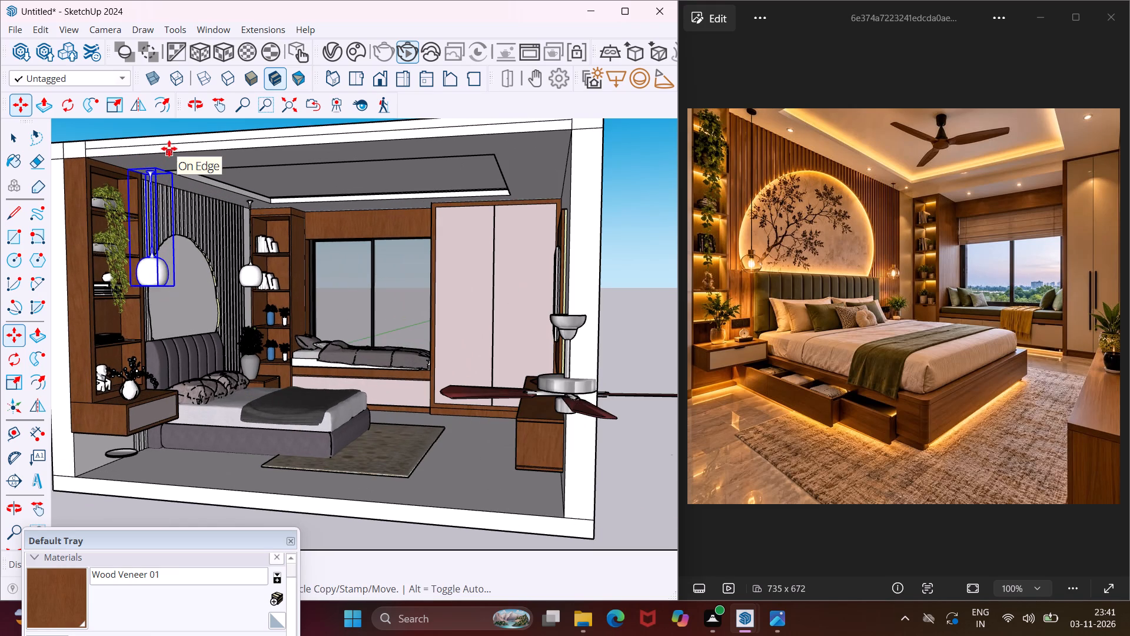
pyautogui.press('Escape')
pyautogui.press('space')
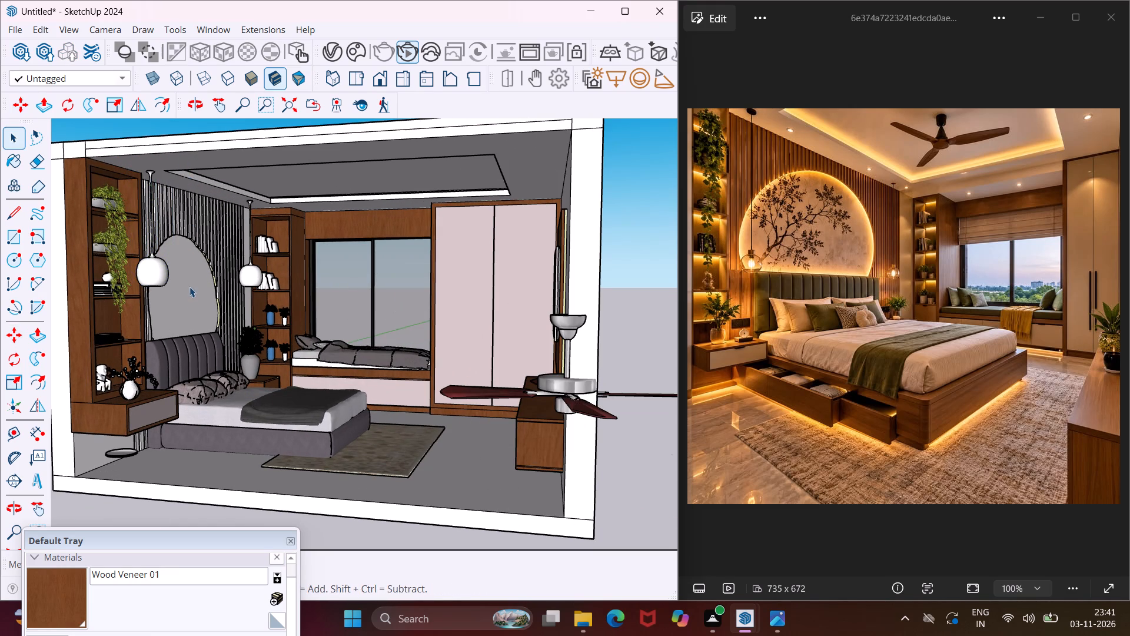
# Move the ceiling fan by the top of its mount from outside the room onto the recessed ceiling inside.
pyautogui.scroll(-6, 189, 296)
pyautogui.moveTo(189, 304); pyautogui.dragTo(308, 389, button='middle')
pyautogui.scroll(-2, 284, 348)
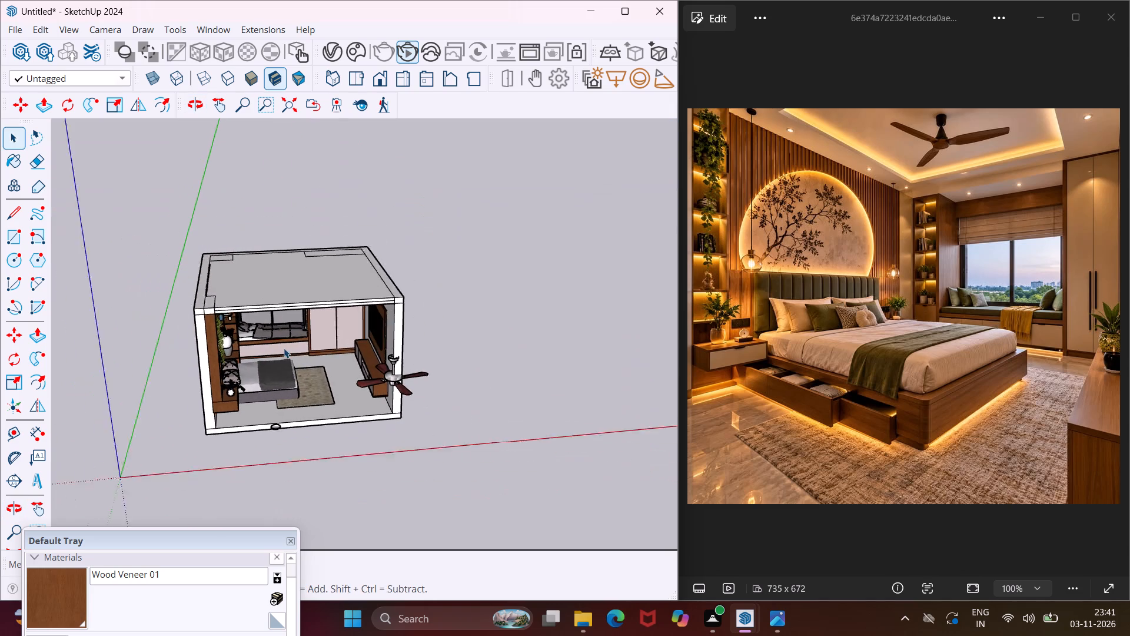
pyautogui.scroll(-2, 284, 348)
pyautogui.scroll(3, 416, 397)
pyautogui.scroll(3, 367, 362)
pyautogui.click(369, 374)
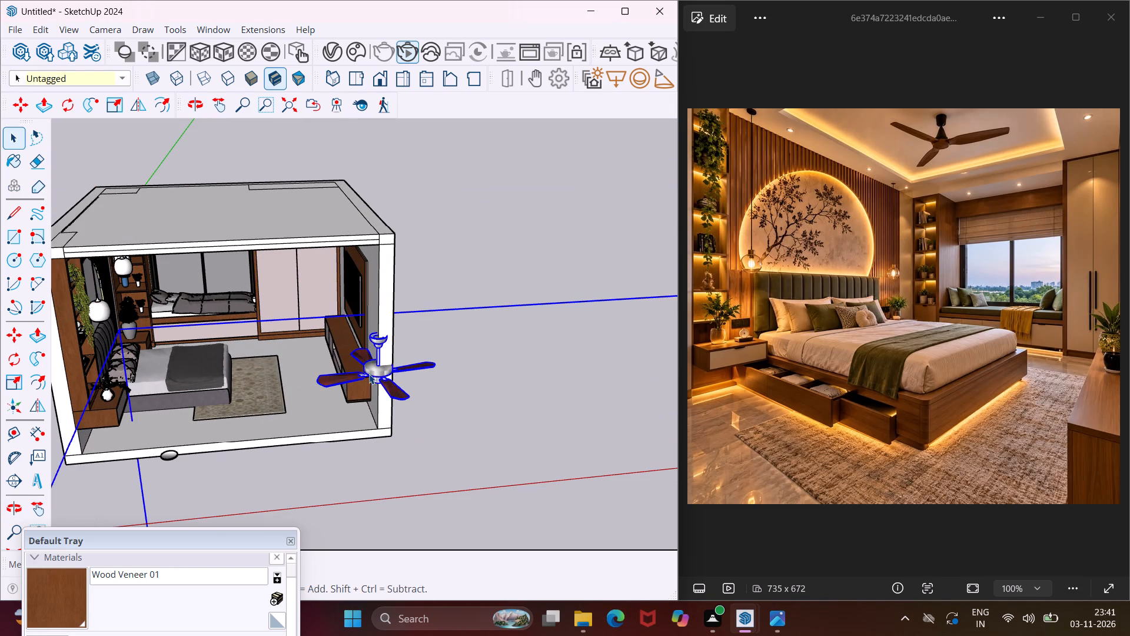
pyautogui.press('m')
pyautogui.scroll(4, 387, 353)
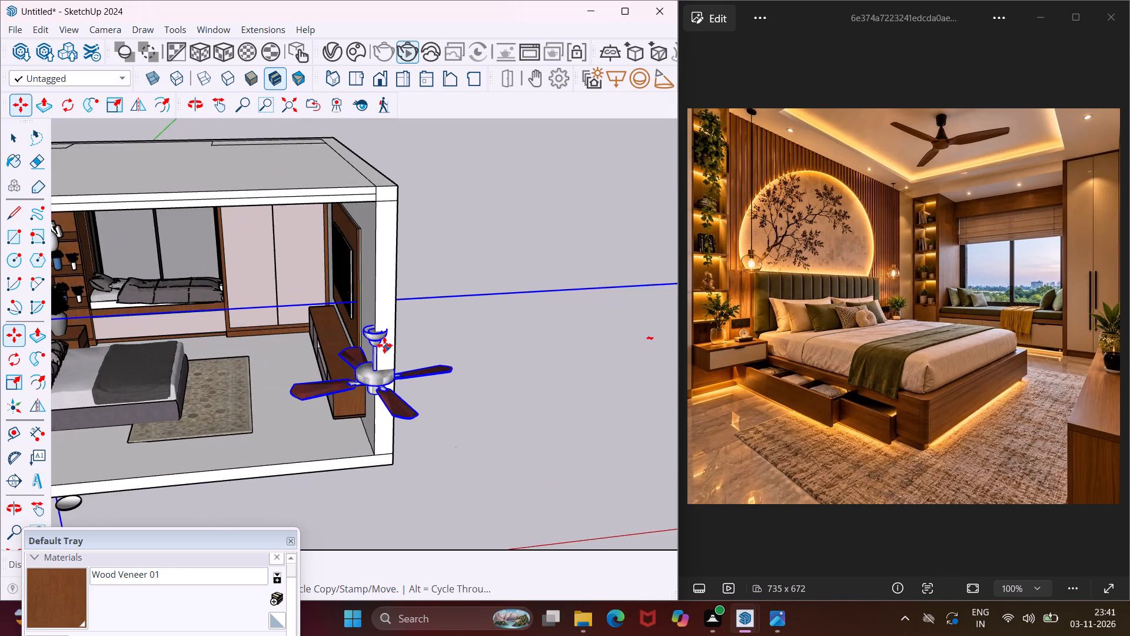
pyautogui.scroll(3, 384, 345)
pyautogui.click(376, 329)
pyautogui.scroll(-5, 251, 363)
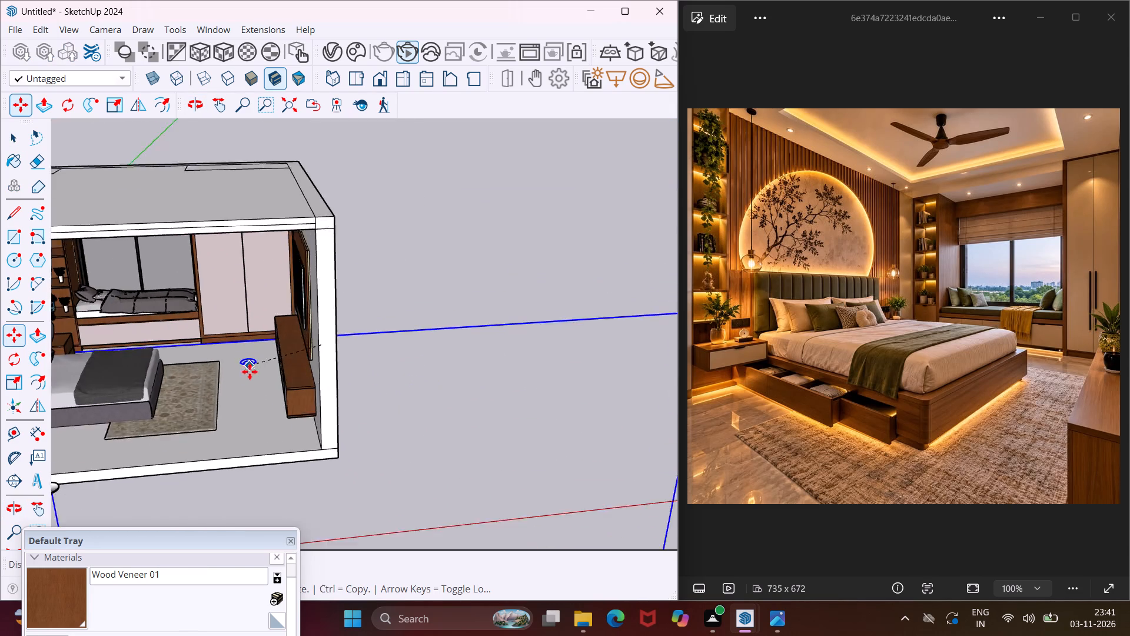
pyautogui.scroll(-4, 250, 372)
pyautogui.moveTo(241, 378); pyautogui.dragTo(343, 257, button='middle')
pyautogui.scroll(1, 238, 284)
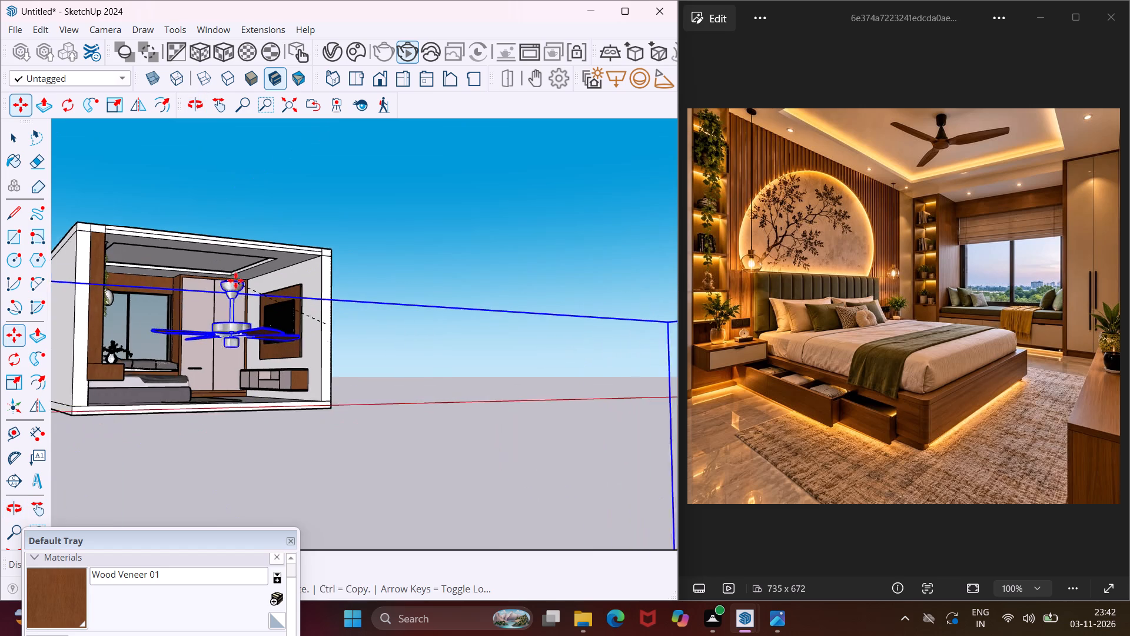
pyautogui.scroll(3, 235, 280)
pyautogui.middleClick(211, 264)
pyautogui.moveTo(211, 264); pyautogui.dragTo(408, 419, button='middle')
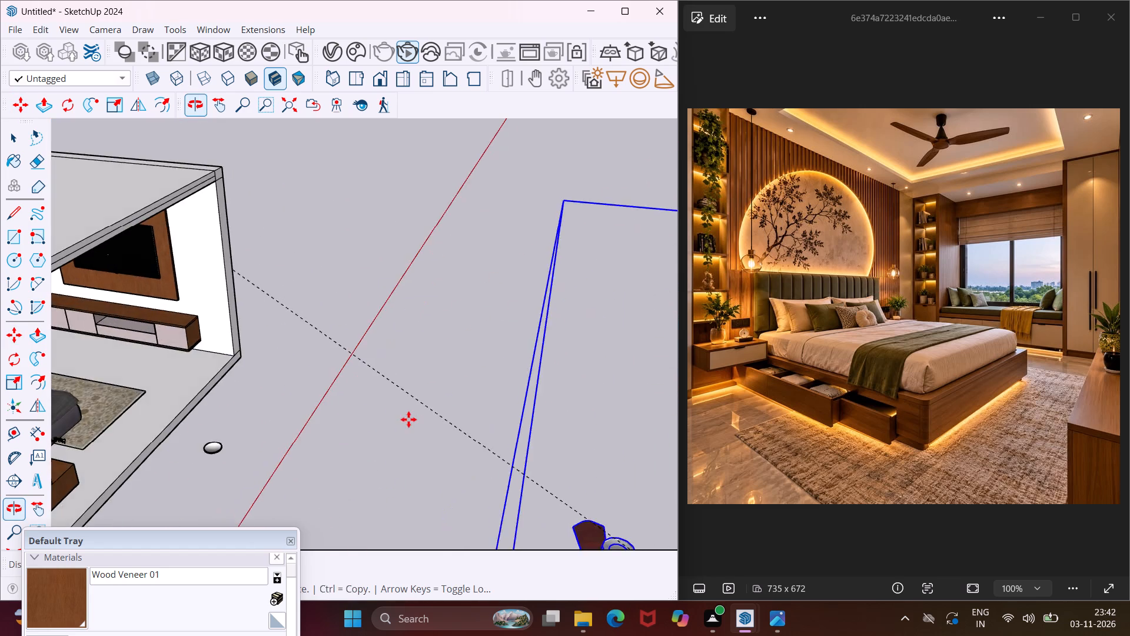
pyautogui.scroll(-10, 407, 419)
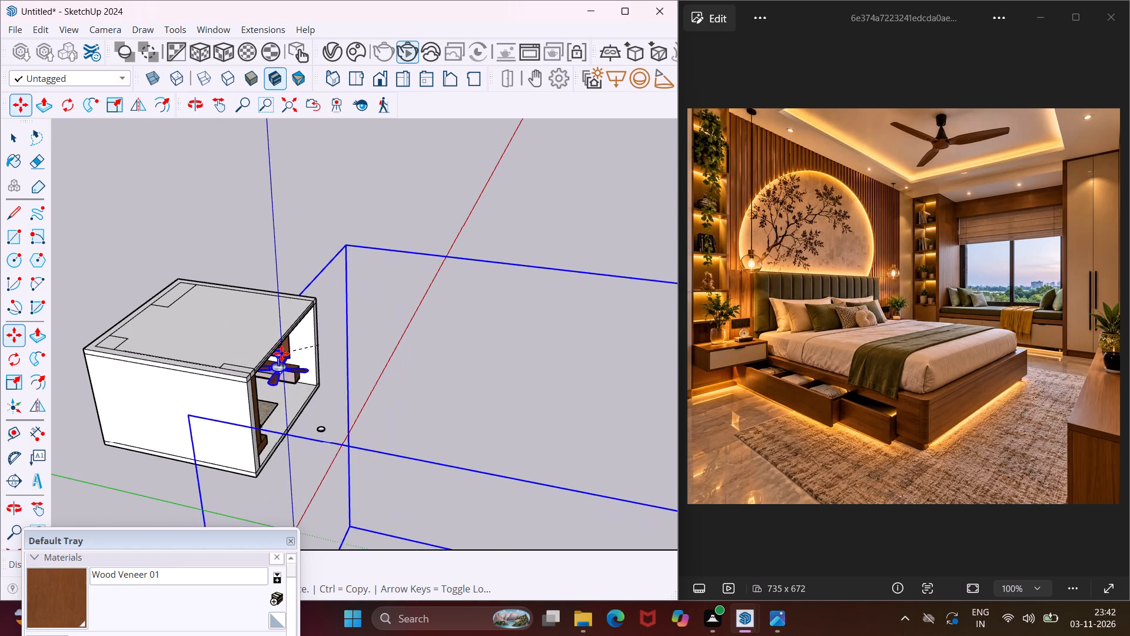
pyautogui.moveTo(273, 352); pyautogui.dragTo(135, 313, button='middle')
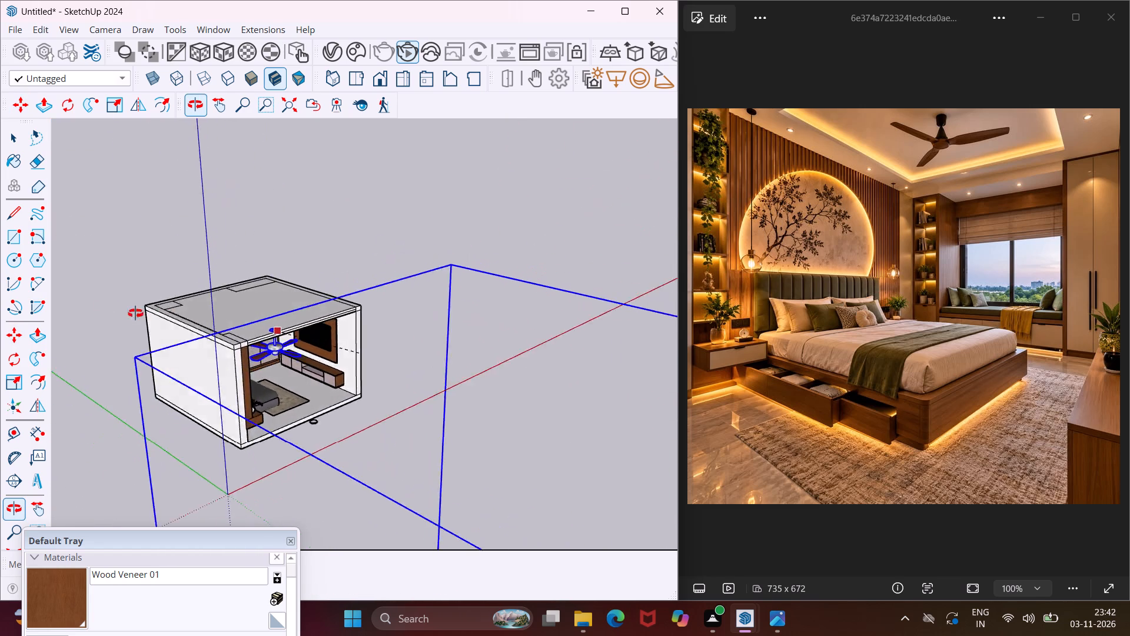
pyautogui.moveTo(135, 313); pyautogui.dragTo(75, 297, button='middle')
pyautogui.scroll(4, 291, 355)
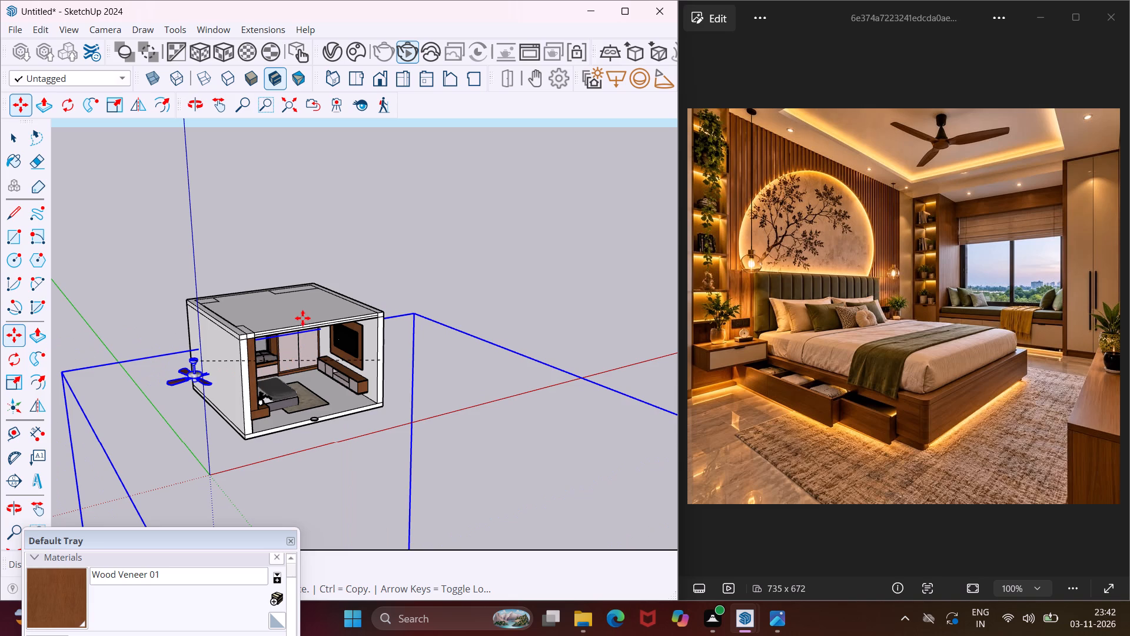
pyautogui.scroll(5, 309, 334)
pyautogui.moveTo(309, 334); pyautogui.dragTo(306, 306, button='middle')
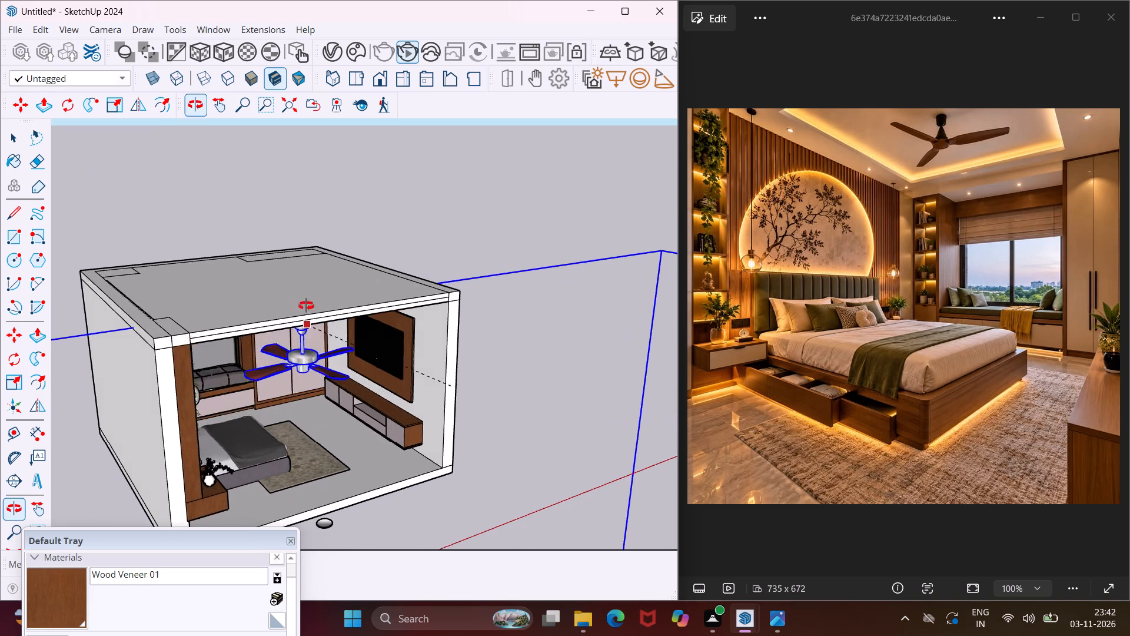
pyautogui.moveTo(306, 306); pyautogui.dragTo(308, 263, button='middle')
pyautogui.scroll(8, 288, 324)
pyautogui.moveTo(282, 313); pyautogui.dragTo(277, 258, button='middle')
pyautogui.scroll(5, 267, 300)
pyautogui.moveTo(267, 300); pyautogui.dragTo(124, 389, button='middle')
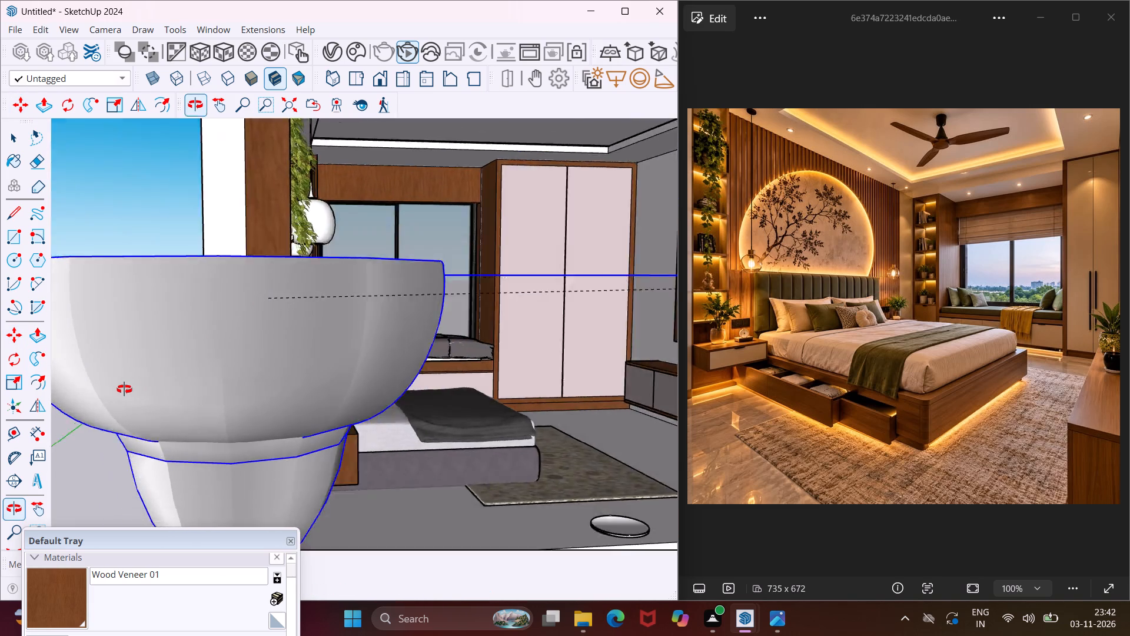
pyautogui.moveTo(124, 389); pyautogui.dragTo(124, 390, button='middle')
pyautogui.scroll(-14, 124, 390)
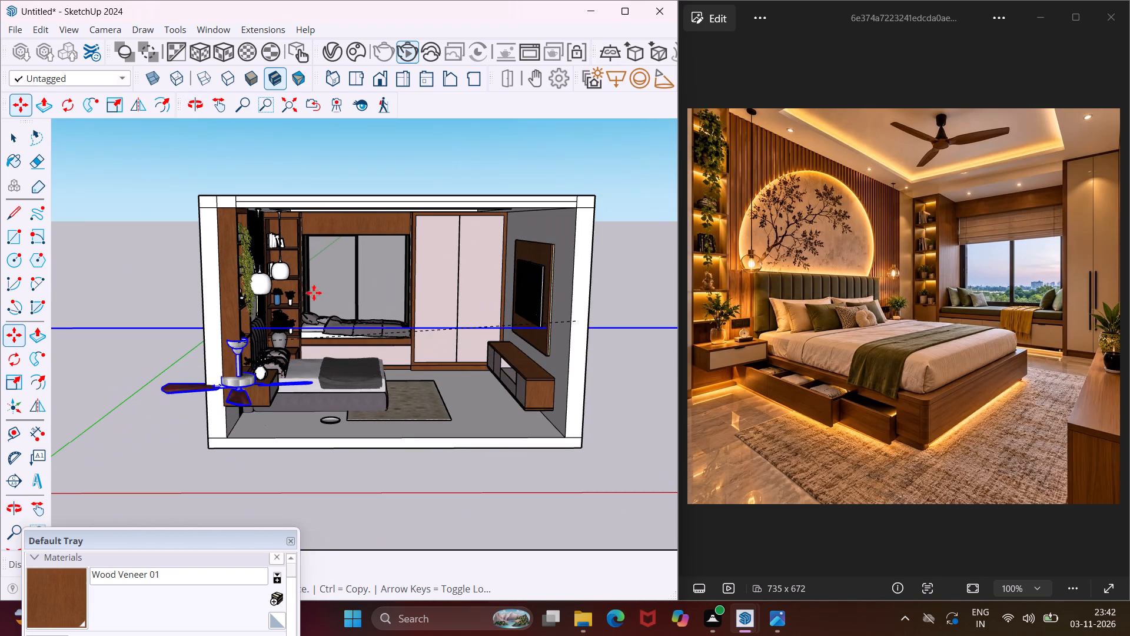
pyautogui.scroll(8, 365, 237)
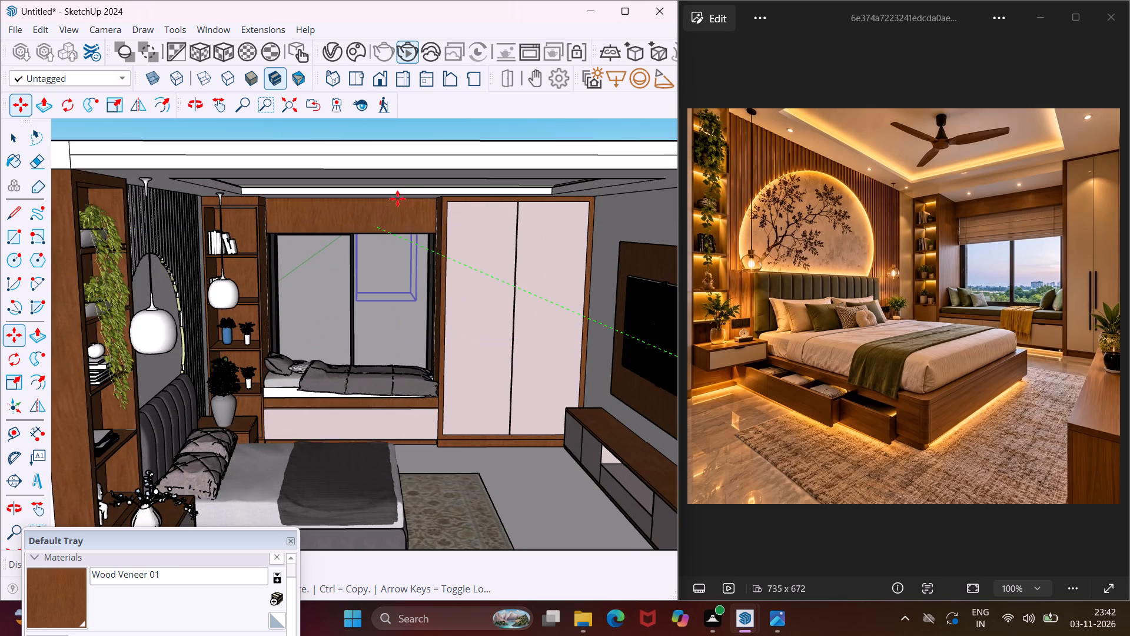
pyautogui.scroll(8, 405, 192)
pyautogui.moveTo(405, 192); pyautogui.dragTo(433, 127, button='middle')
pyautogui.scroll(1, 405, 192)
pyautogui.scroll(-8, 445, 134)
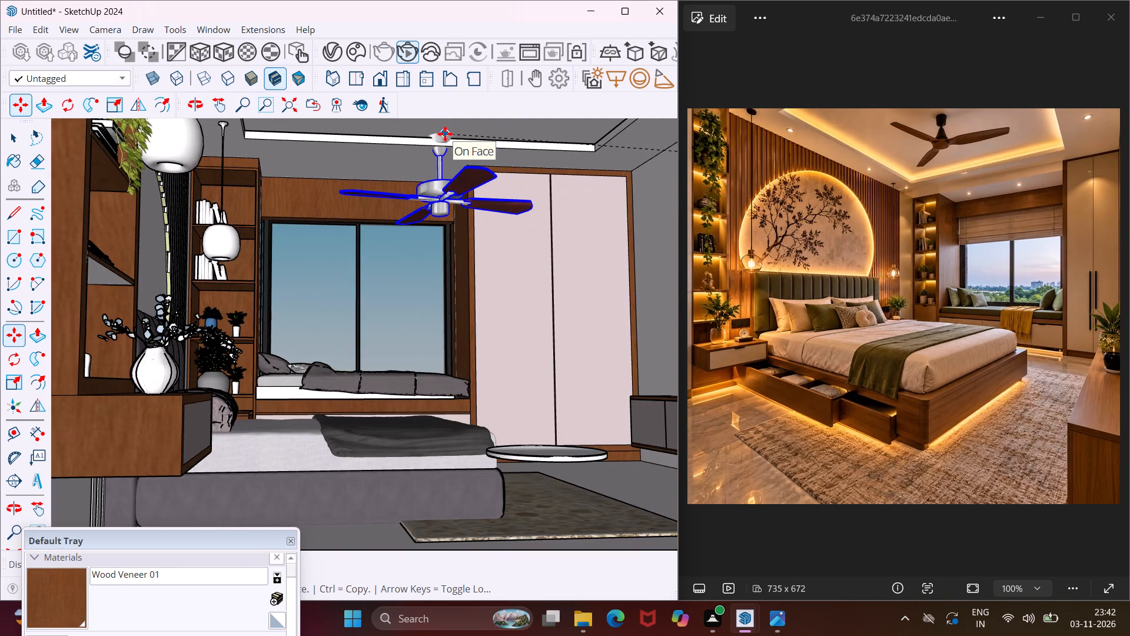
pyautogui.scroll(-3, 445, 134)
pyautogui.click(455, 124)
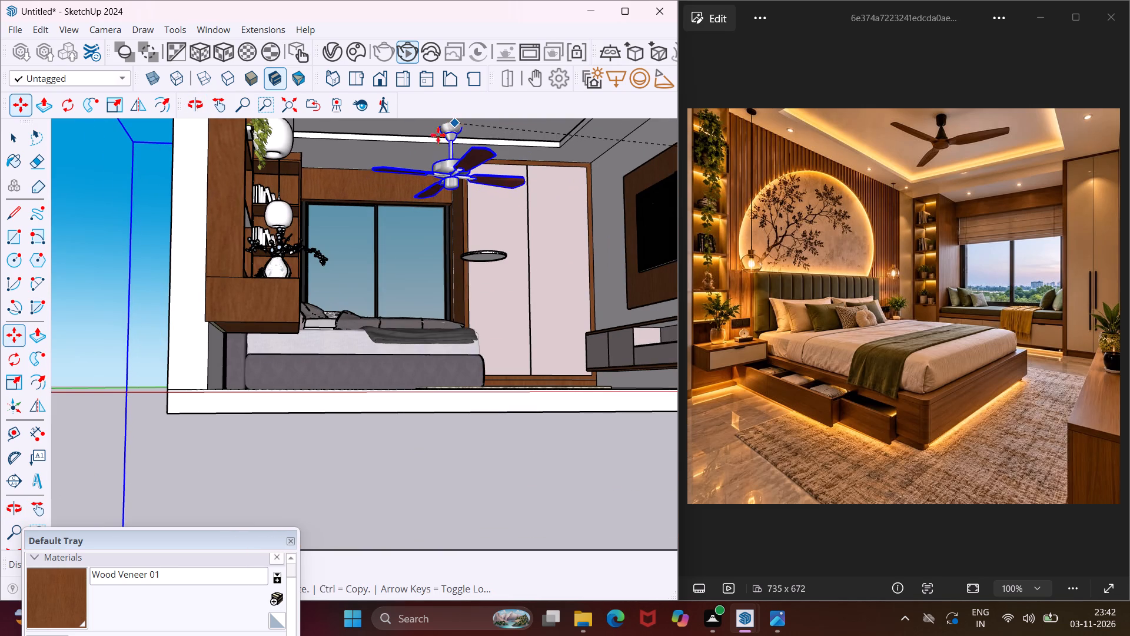
# Adjust the ceiling fan's position with two short moves, setting its mount up into the recessed ceiling.
pyautogui.scroll(-5, 417, 147)
pyautogui.moveTo(408, 149); pyautogui.dragTo(362, 188, button='middle')
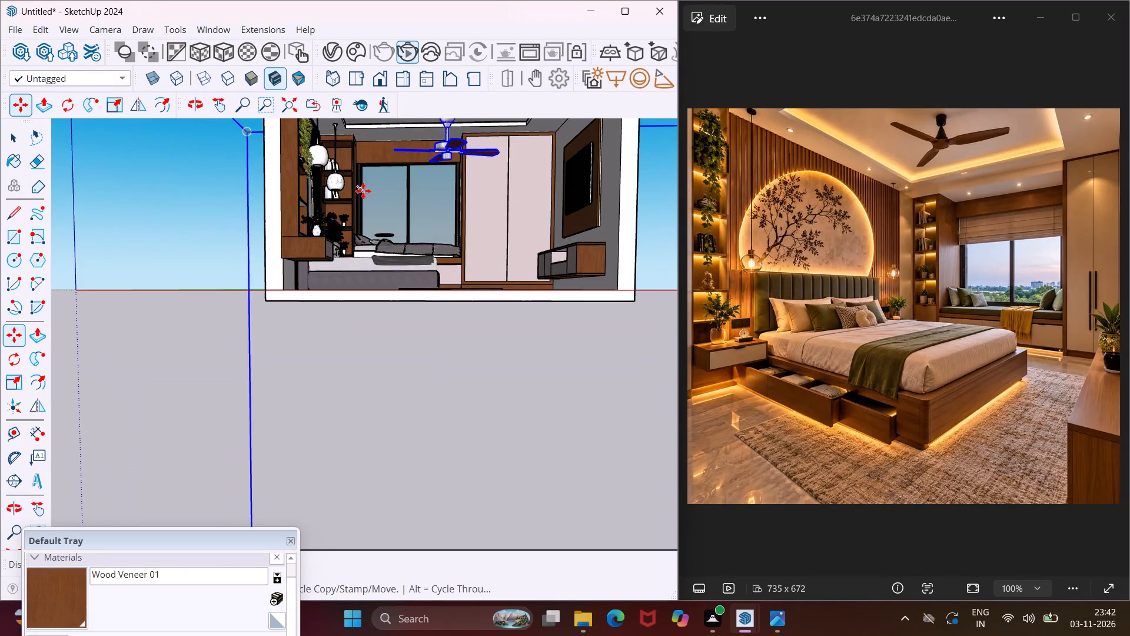
pyautogui.scroll(-5, 363, 191)
pyautogui.moveTo(380, 218); pyautogui.dragTo(395, 166, button='middle')
pyautogui.scroll(4, 396, 166)
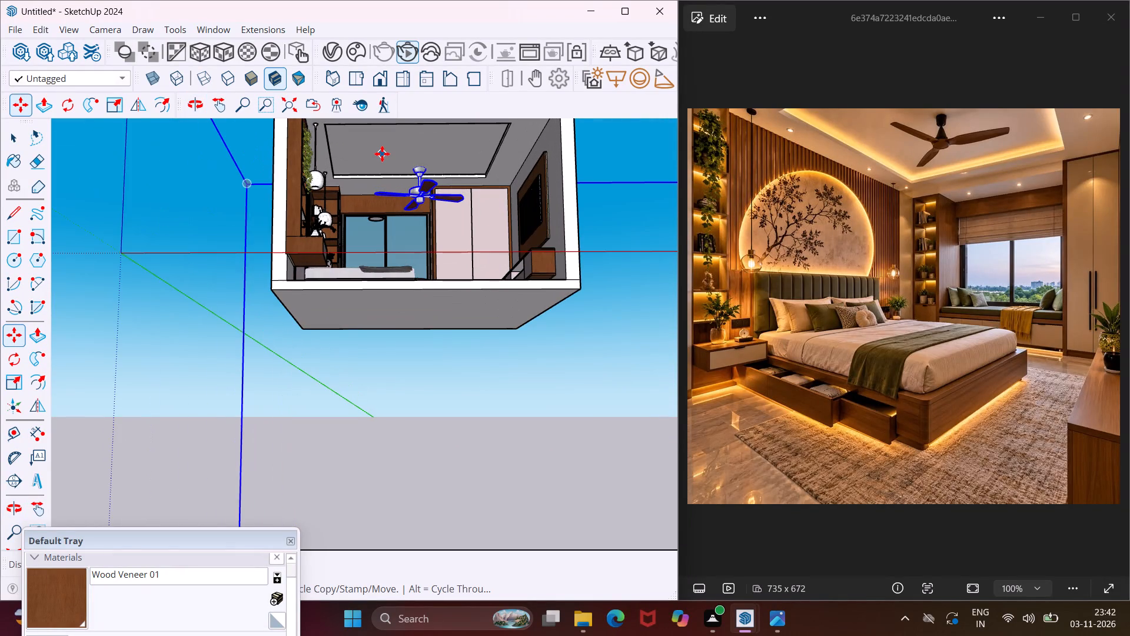
pyautogui.scroll(5, 382, 154)
pyautogui.click(388, 165)
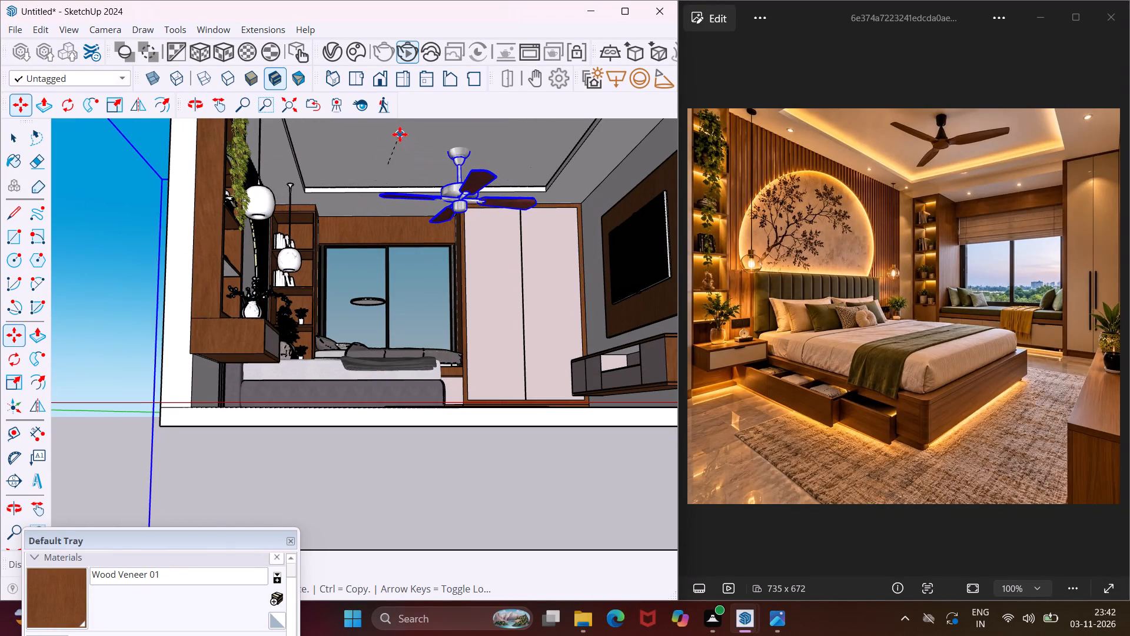
pyautogui.click(394, 132)
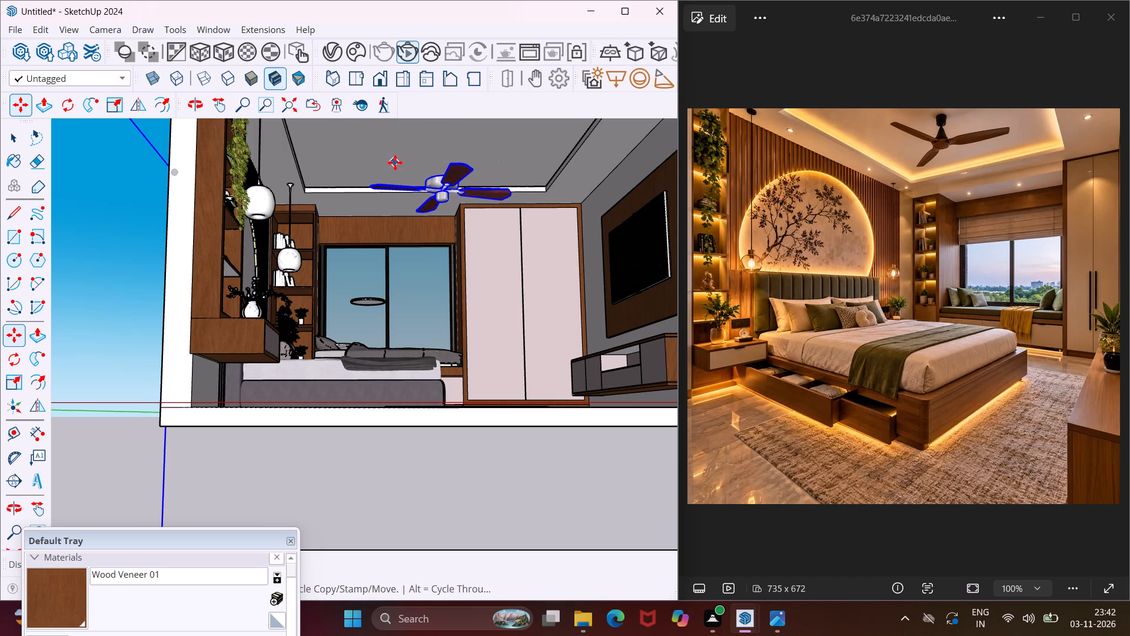
pyautogui.moveTo(395, 163); pyautogui.dragTo(483, 140, button='middle')
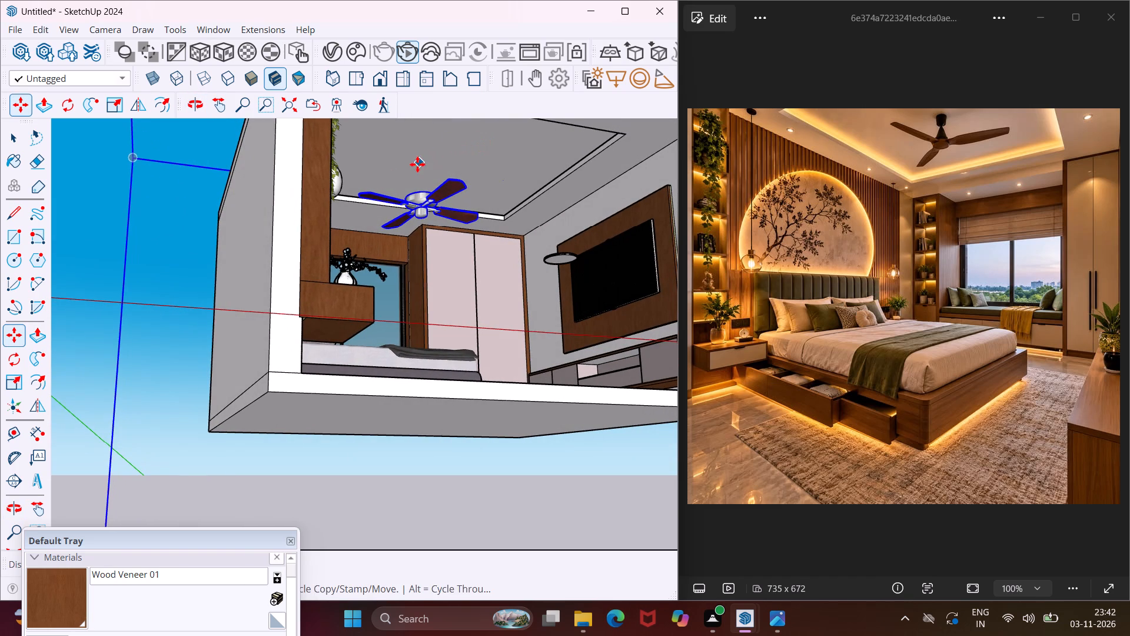
pyautogui.click(417, 164)
pyautogui.click(442, 134)
pyautogui.moveTo(436, 144); pyautogui.dragTo(423, 201, button='middle')
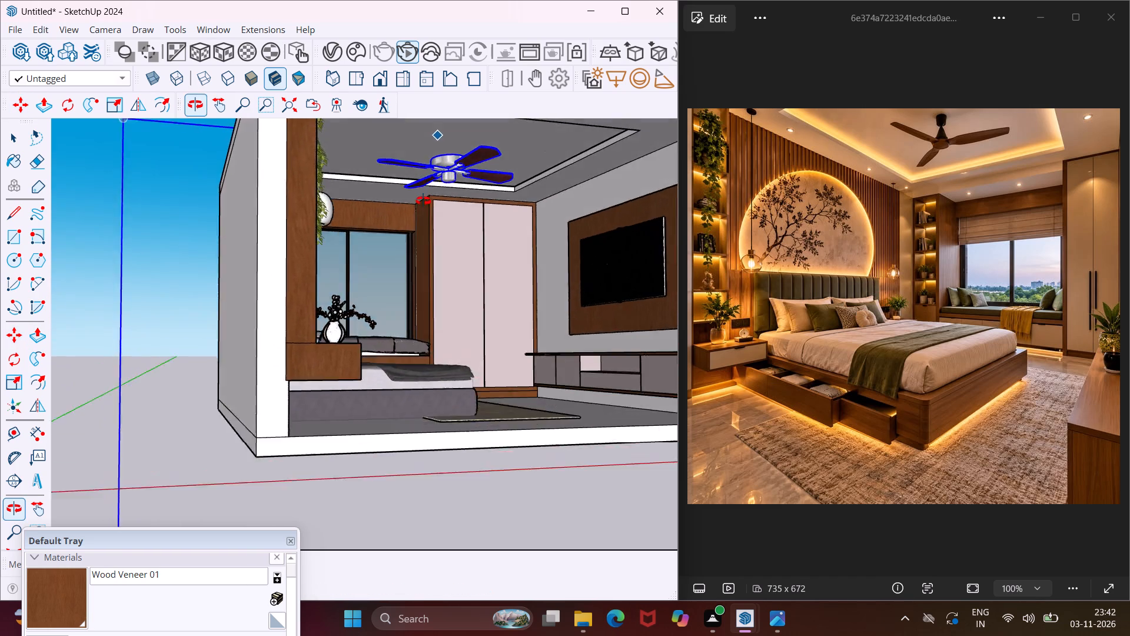
# Lower the ceiling fan vertically out of the roof slab so its mount and rod hang inside the room.
pyautogui.moveTo(423, 201); pyautogui.dragTo(414, 271, button='middle')
pyautogui.scroll(-4, 403, 276)
pyautogui.scroll(4, 446, 138)
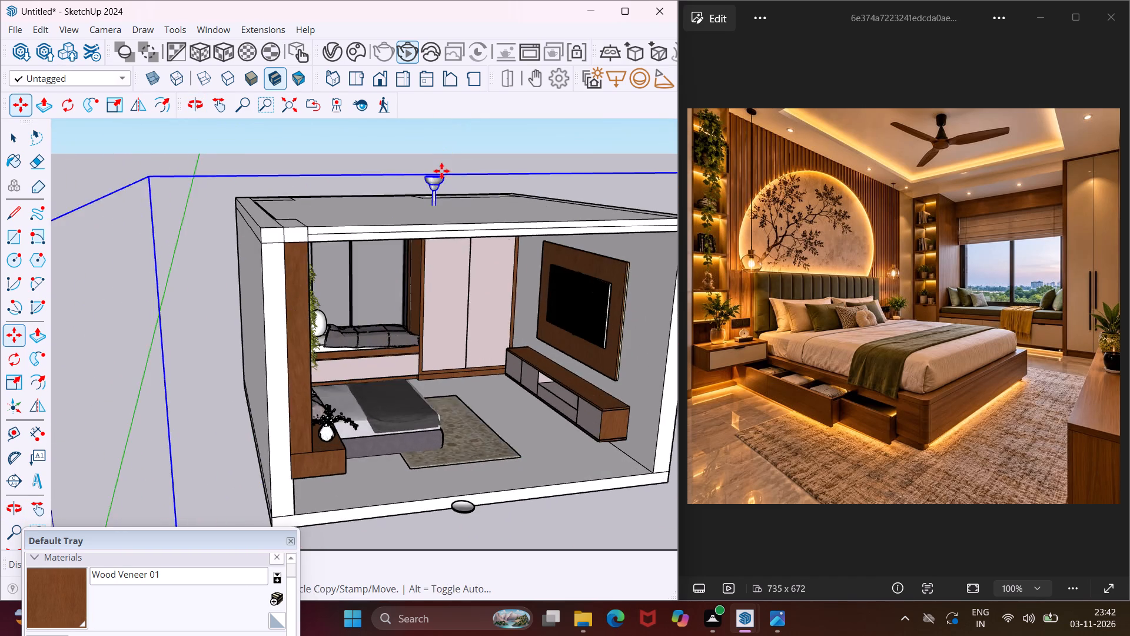
pyautogui.scroll(5, 441, 171)
pyautogui.click(441, 181)
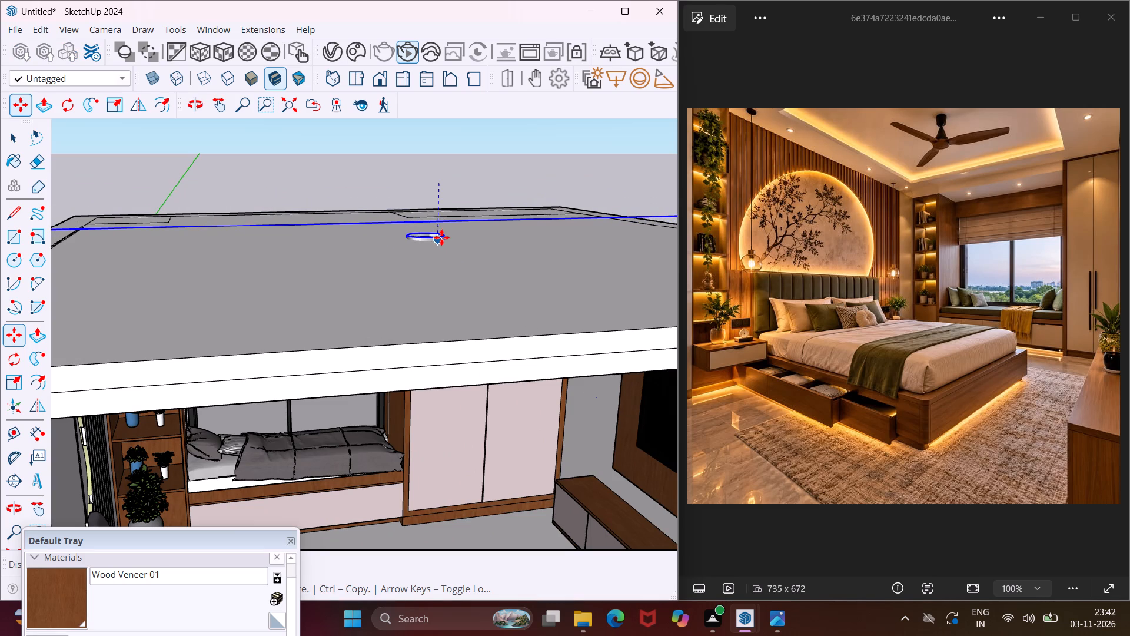
pyautogui.click(441, 237)
pyautogui.moveTo(436, 270); pyautogui.dragTo(431, 161, button='middle')
pyautogui.scroll(1, 431, 253)
pyautogui.scroll(-2, 390, 198)
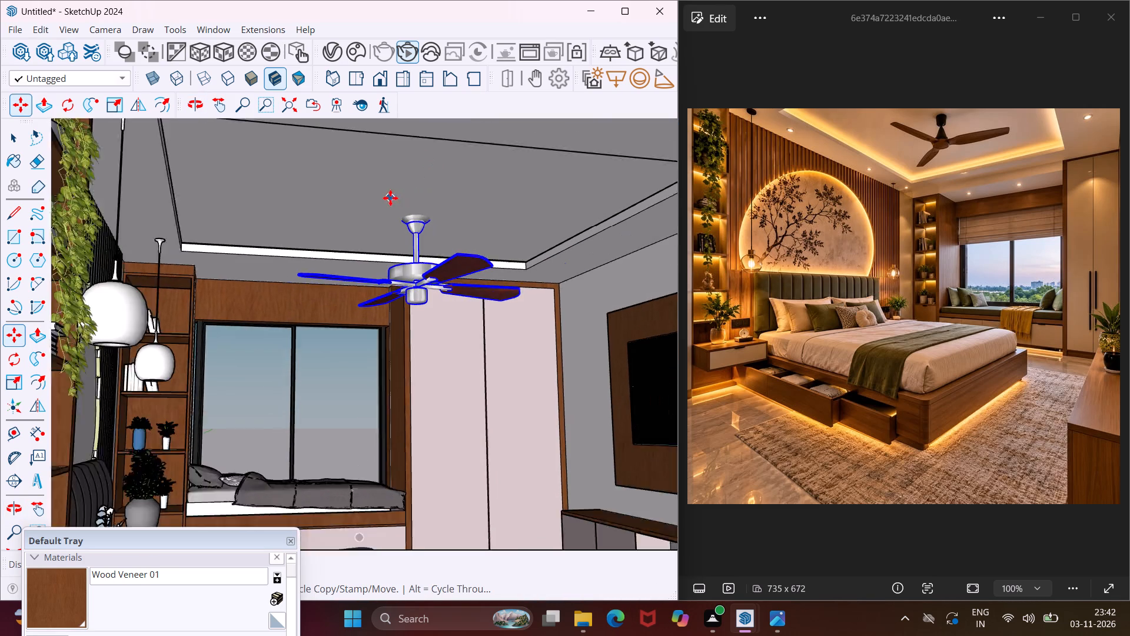
# Fine-tune the ceiling fan's height with one short move down and one short move up, and clear the selection.
pyautogui.scroll(-2, 390, 198)
pyautogui.scroll(-4, 278, 232)
pyautogui.click(168, 248)
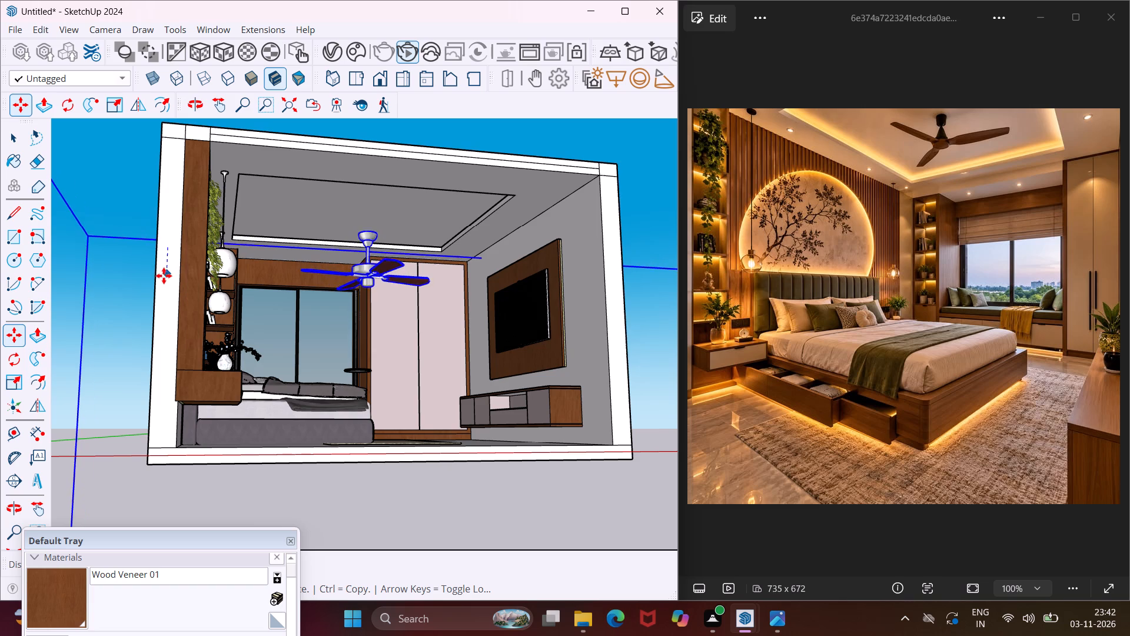
pyautogui.click(163, 276)
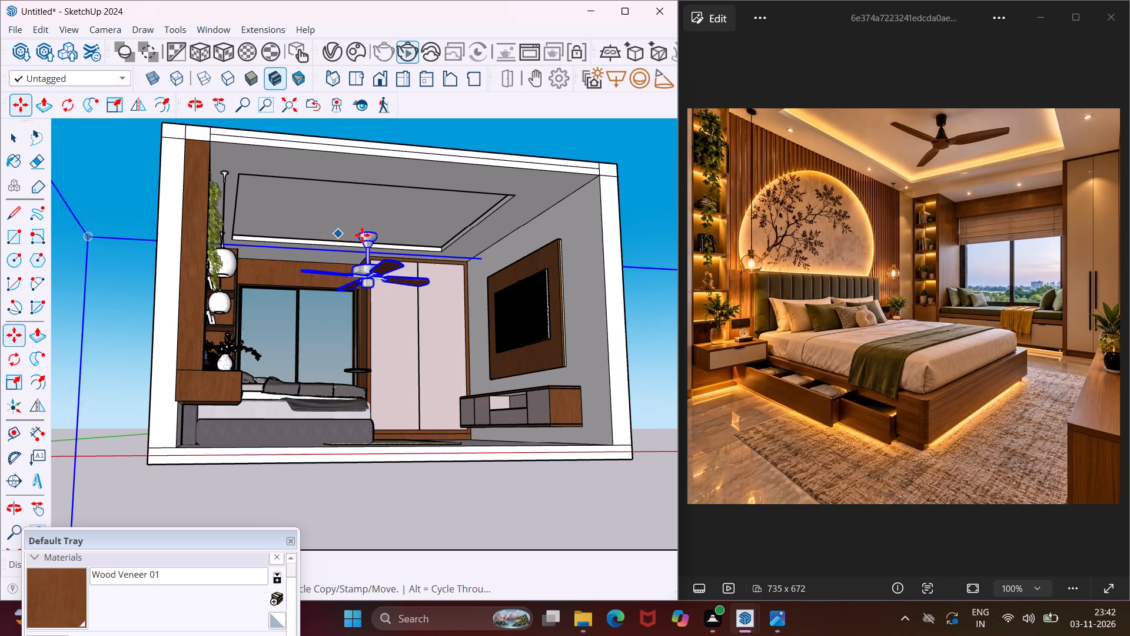
pyautogui.scroll(3, 371, 236)
pyautogui.moveTo(422, 217); pyautogui.dragTo(410, 269, button='middle')
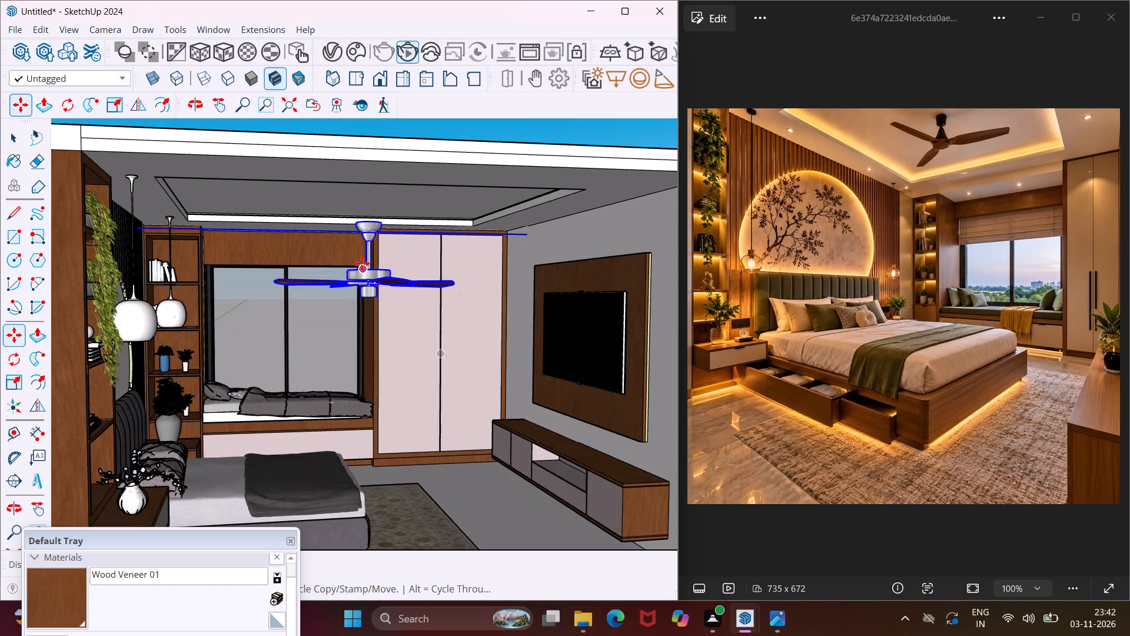
pyautogui.scroll(-4, 362, 261)
pyautogui.click(198, 324)
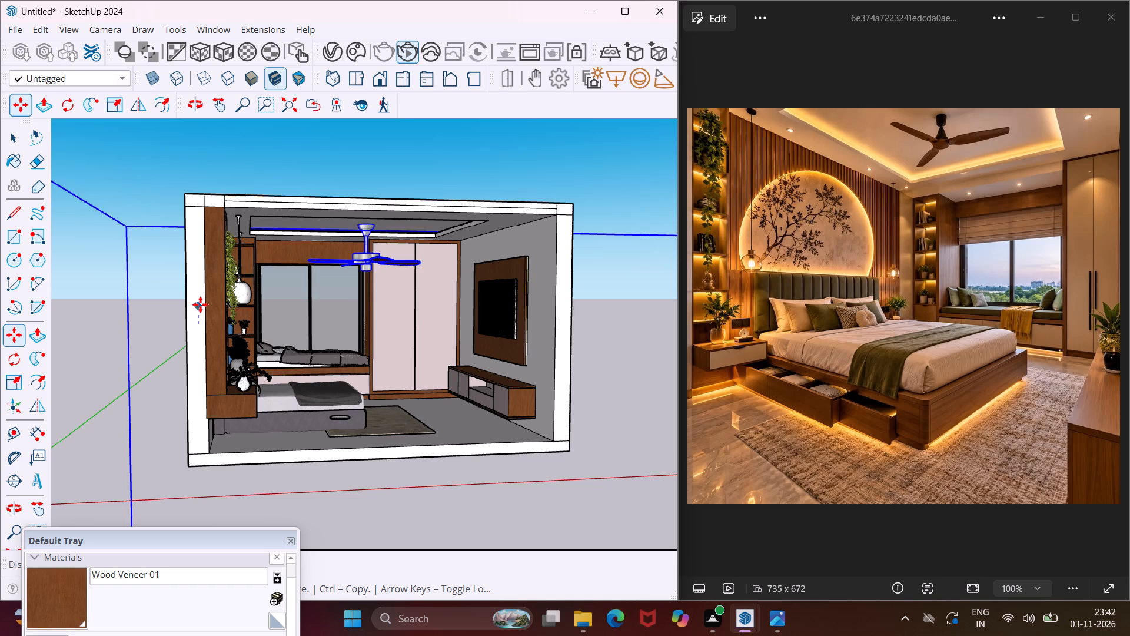
pyautogui.click(200, 307)
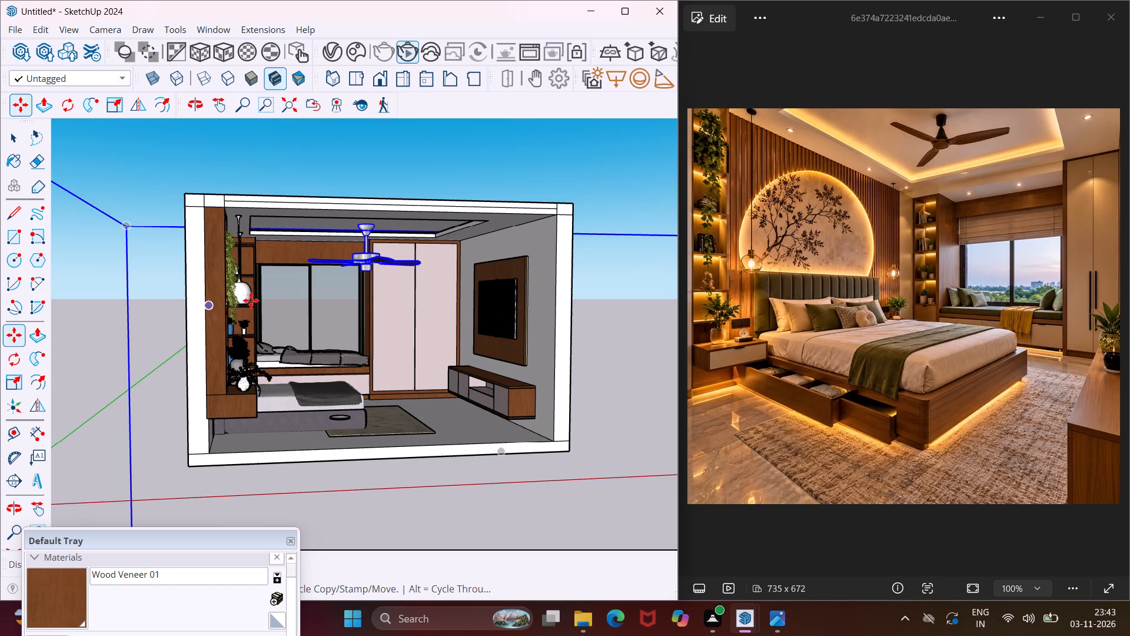
pyautogui.press('Escape')
pyautogui.press('space')
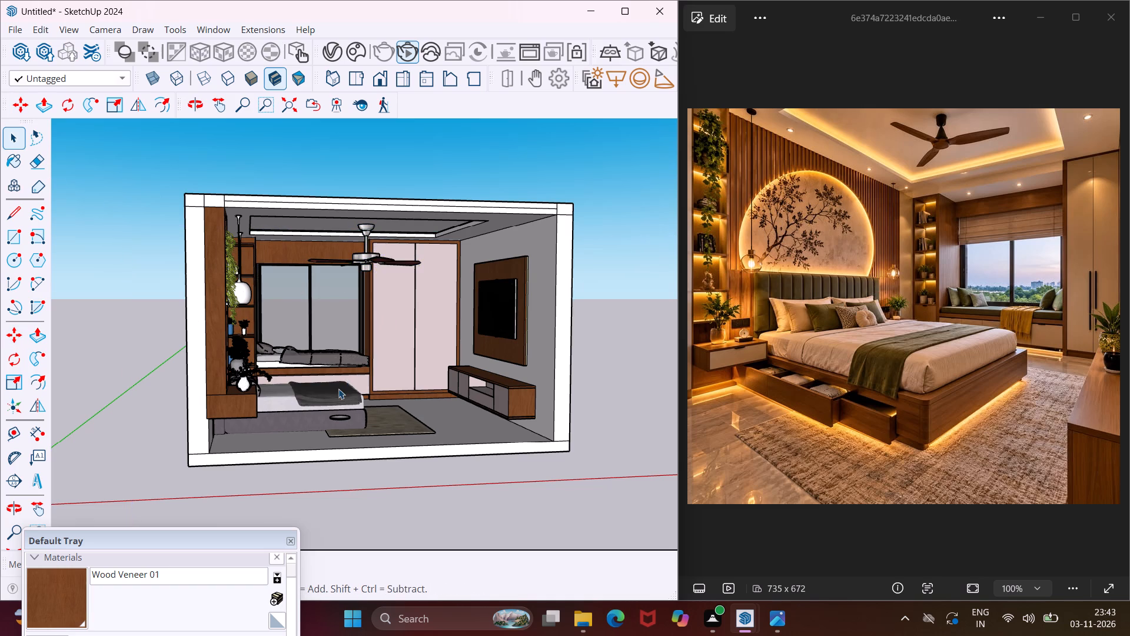
# Move the round ceiling light from the floor's open front edge up onto the ceiling near the plant-covered shelf unit.
pyautogui.scroll(-8, 338, 389)
pyautogui.moveTo(336, 420); pyautogui.dragTo(274, 480, button='middle')
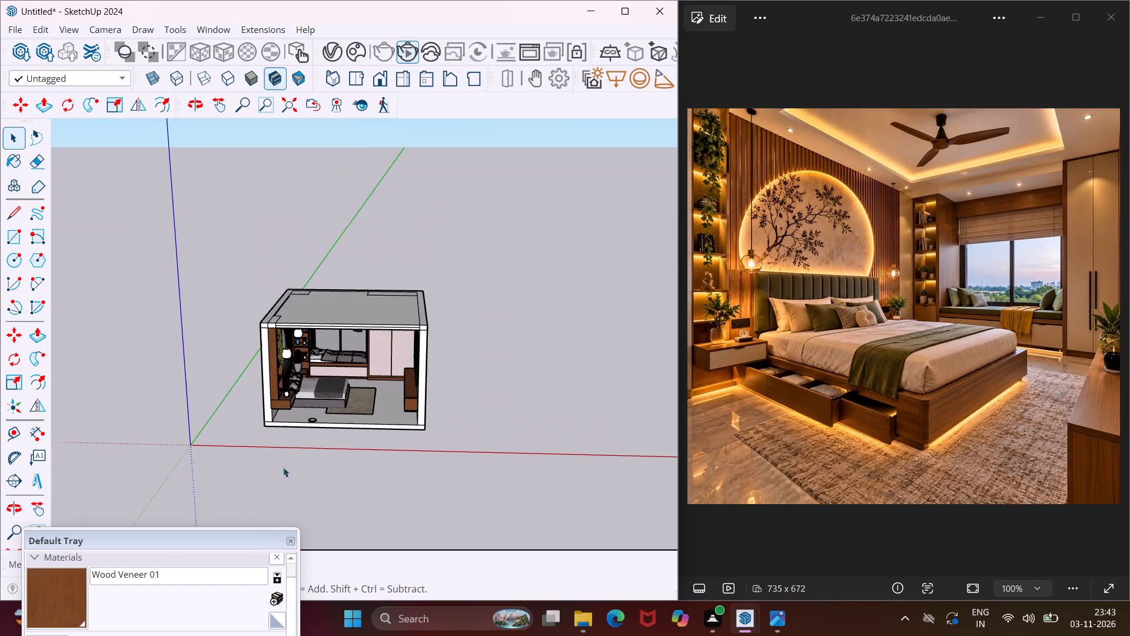
pyautogui.scroll(16, 310, 415)
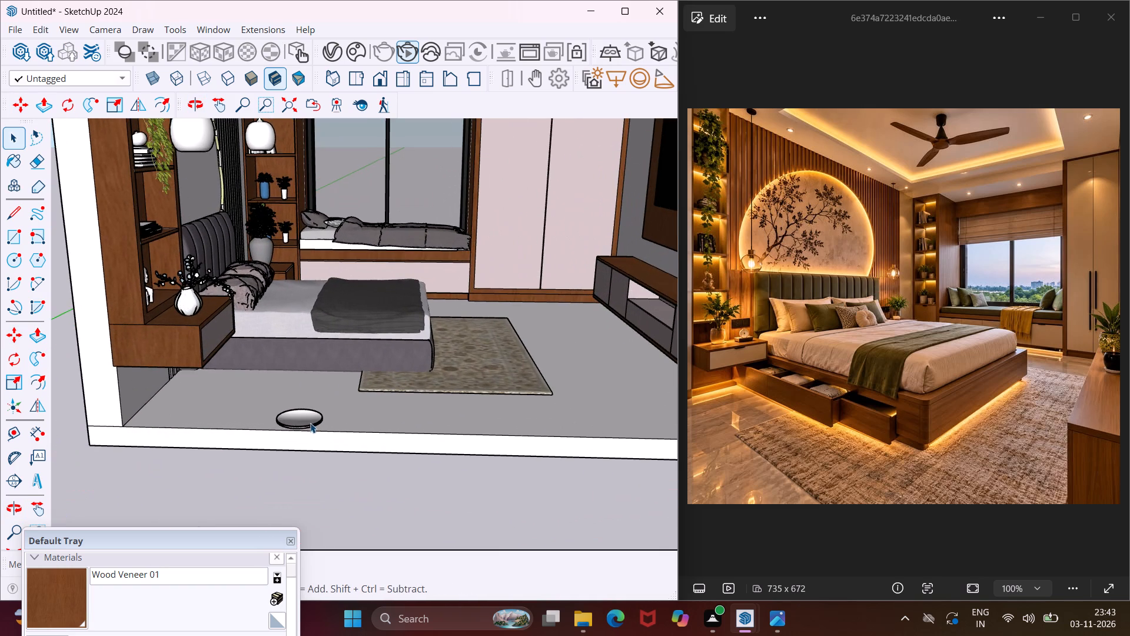
pyautogui.click(310, 423)
pyautogui.press('m')
pyautogui.scroll(5, 310, 422)
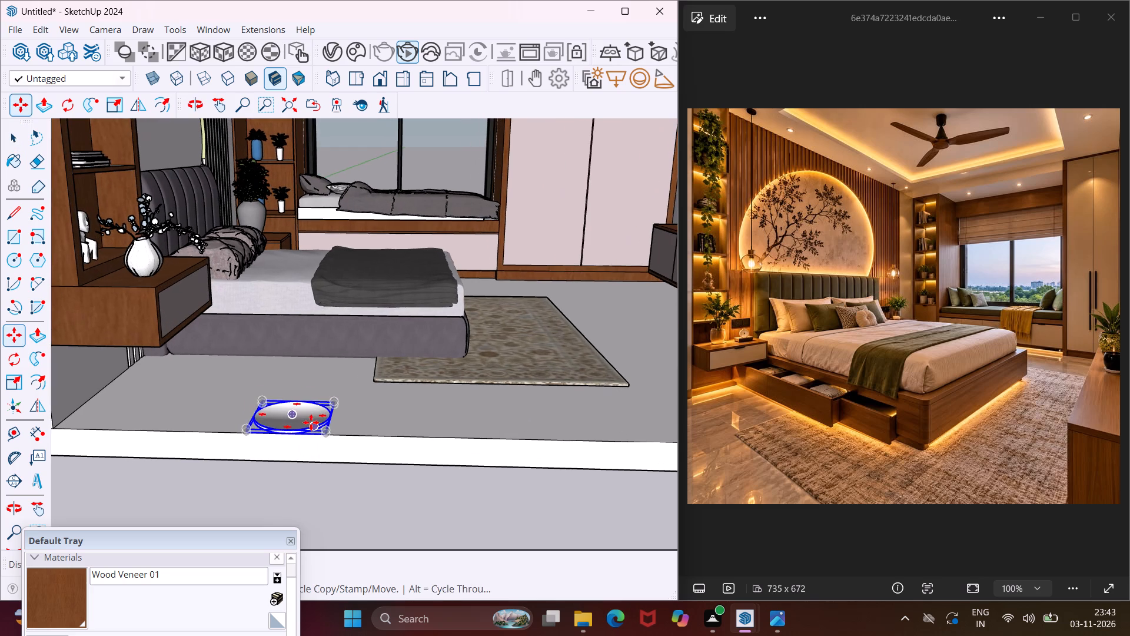
pyautogui.moveTo(311, 422); pyautogui.dragTo(320, 384, button='middle')
pyautogui.scroll(4, 318, 383)
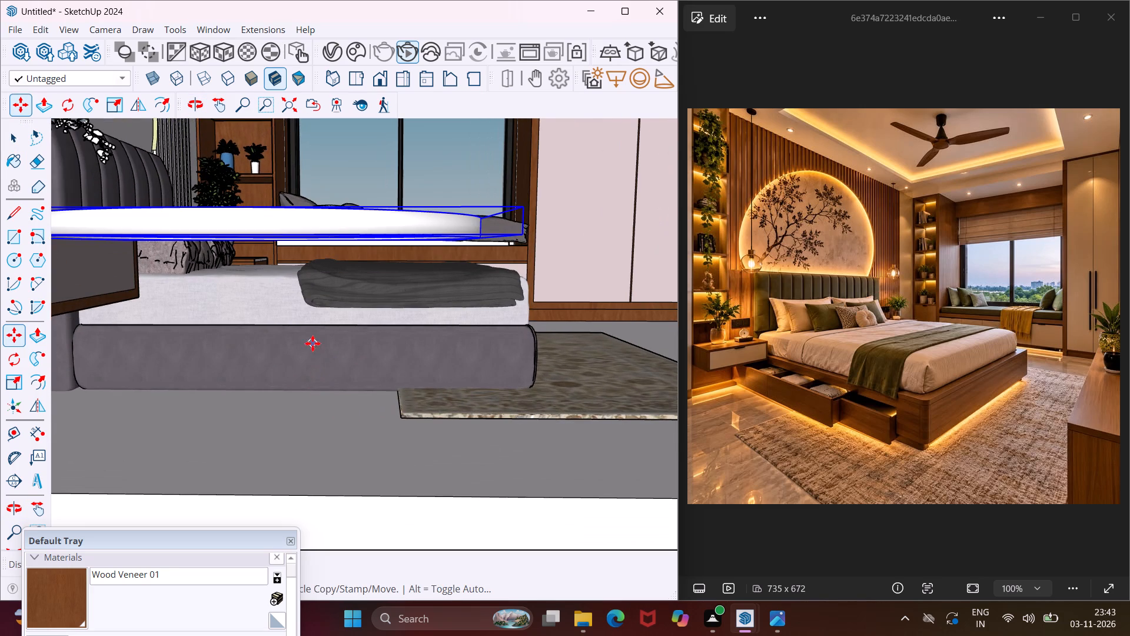
pyautogui.click(333, 226)
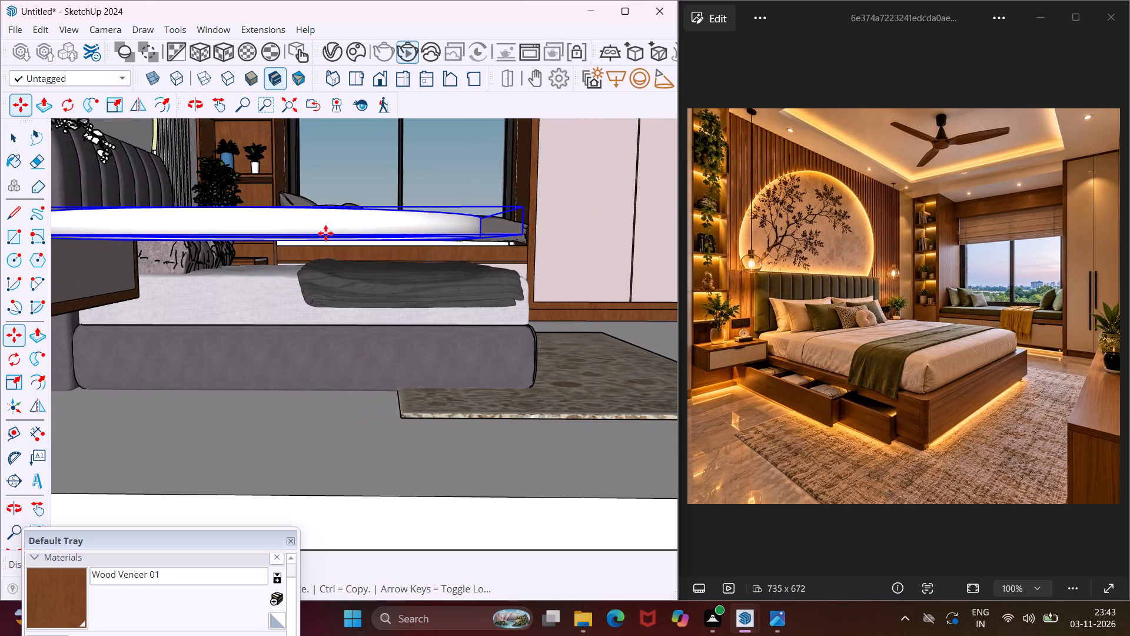
pyautogui.scroll(-19, 311, 257)
pyautogui.scroll(-6, 305, 328)
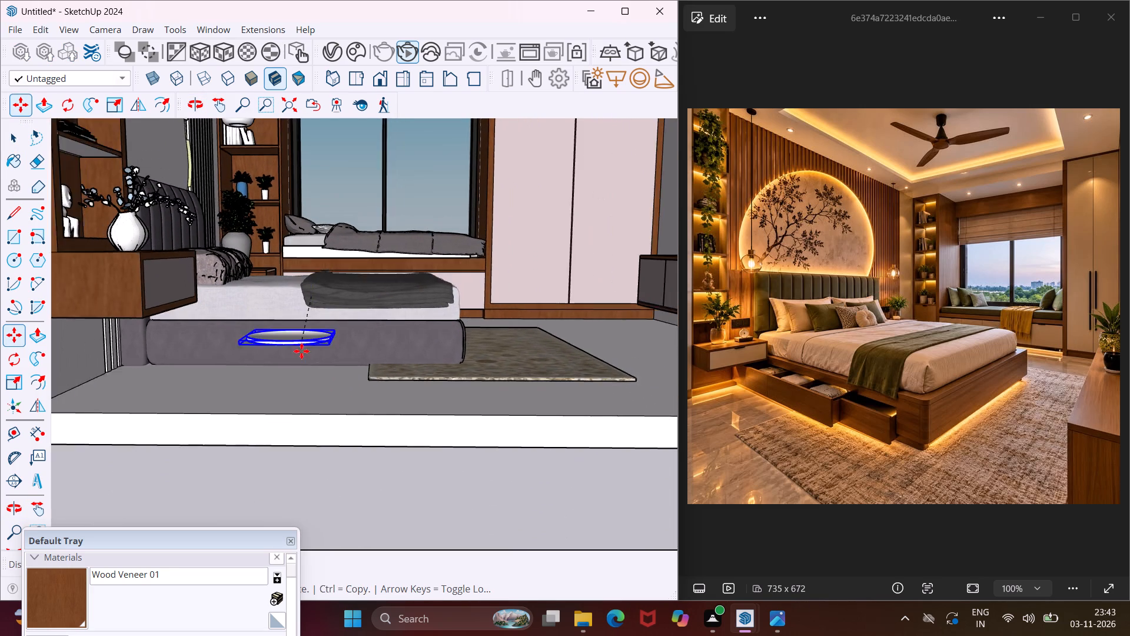
pyautogui.scroll(-14, 289, 366)
pyautogui.moveTo(288, 382); pyautogui.dragTo(149, 361, button='middle')
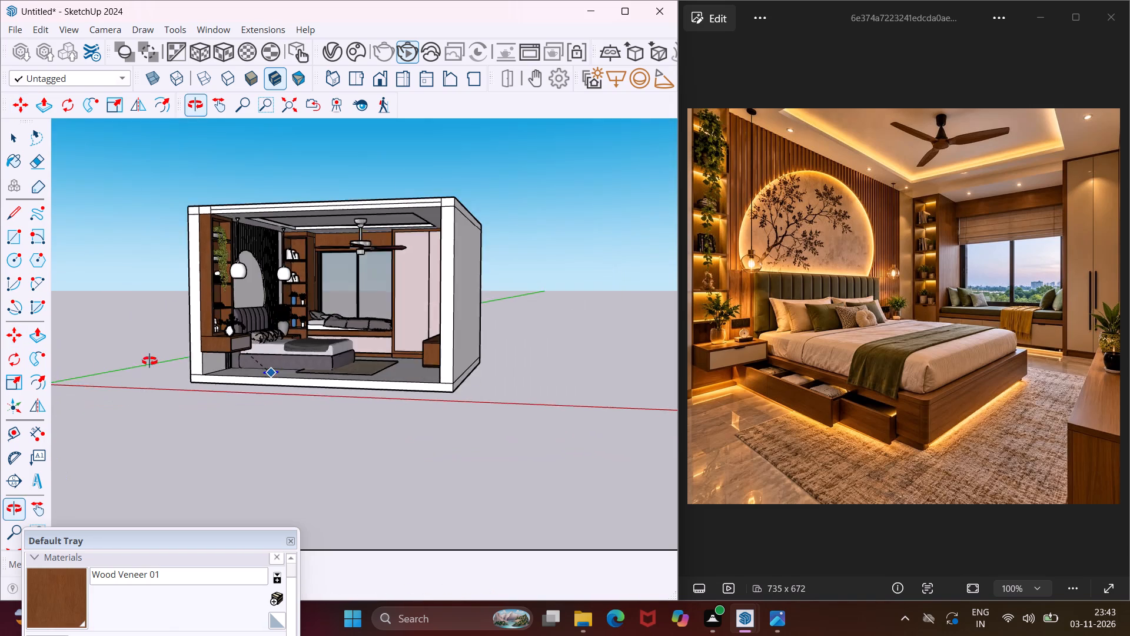
pyautogui.moveTo(149, 361); pyautogui.dragTo(106, 361, button='middle')
pyautogui.scroll(13, 238, 244)
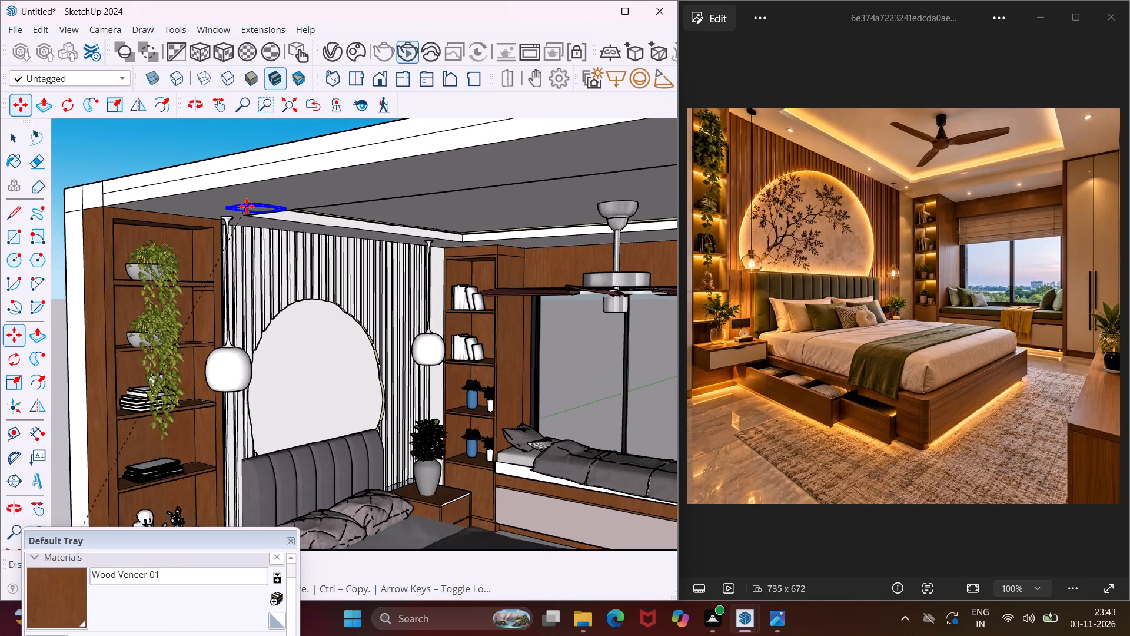
pyautogui.scroll(4, 247, 206)
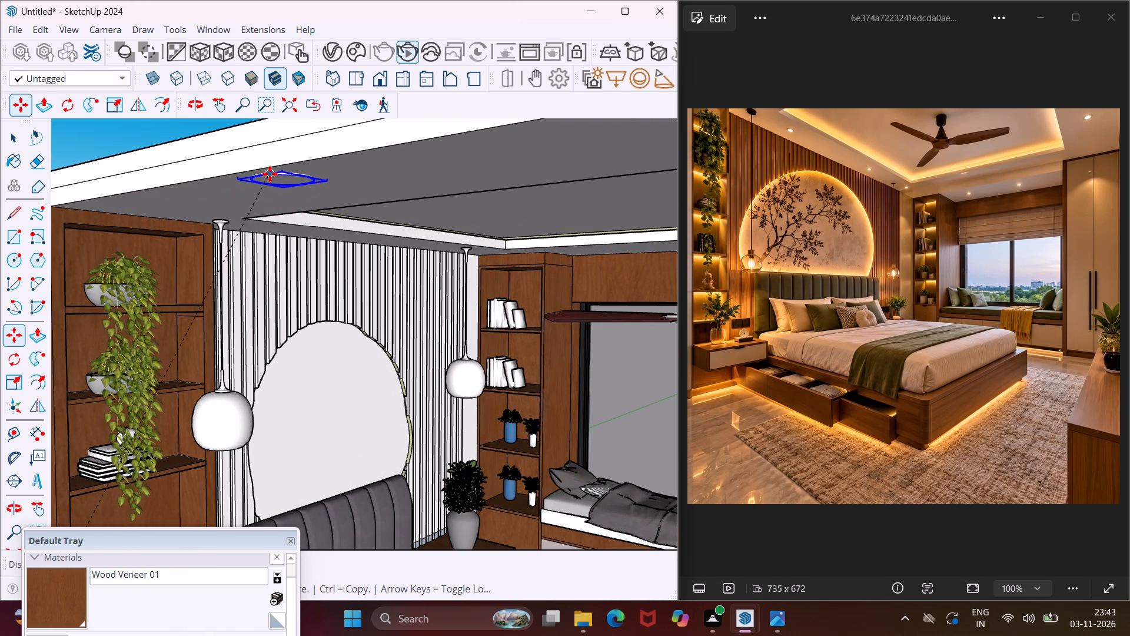
pyautogui.click(270, 174)
pyautogui.moveTo(273, 175); pyautogui.dragTo(406, 153, button='middle')
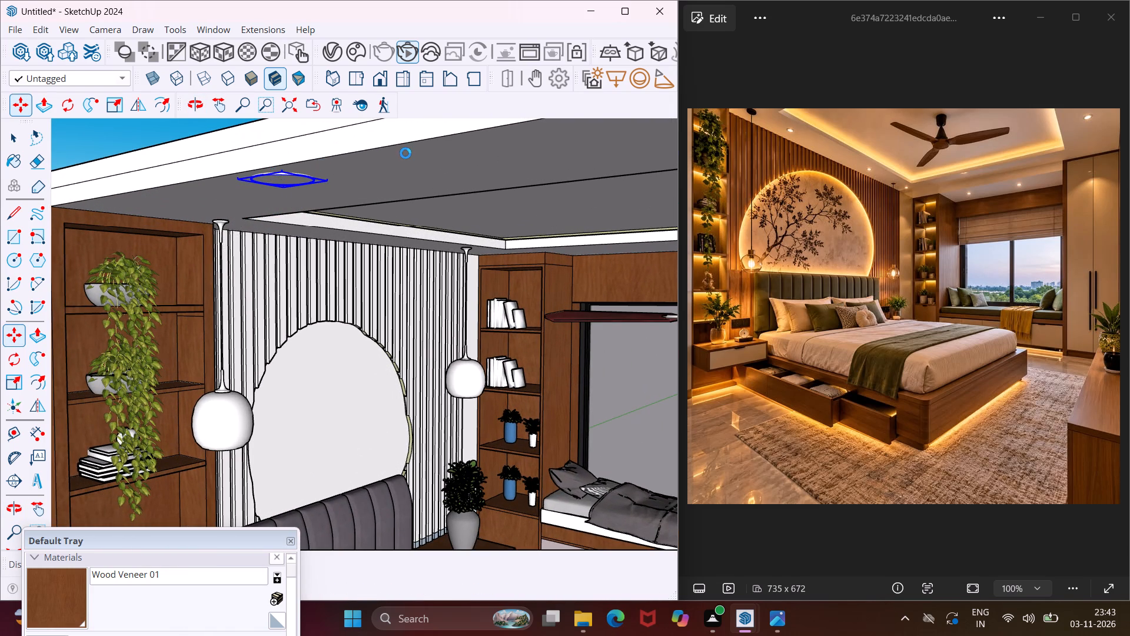
pyautogui.scroll(-3, 406, 153)
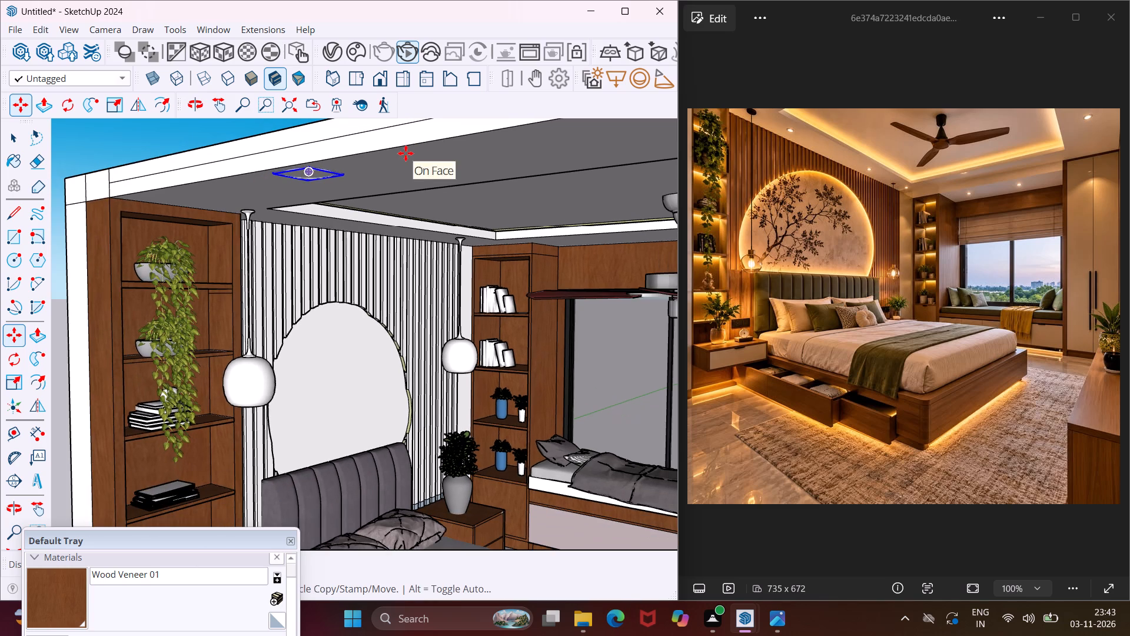
# Adjust the round light on the front ceiling border, shifting it deeper into the room and closer to the slatted headboard wall.
pyautogui.moveTo(406, 164); pyautogui.dragTo(327, 154, button='middle')
pyautogui.click(278, 148)
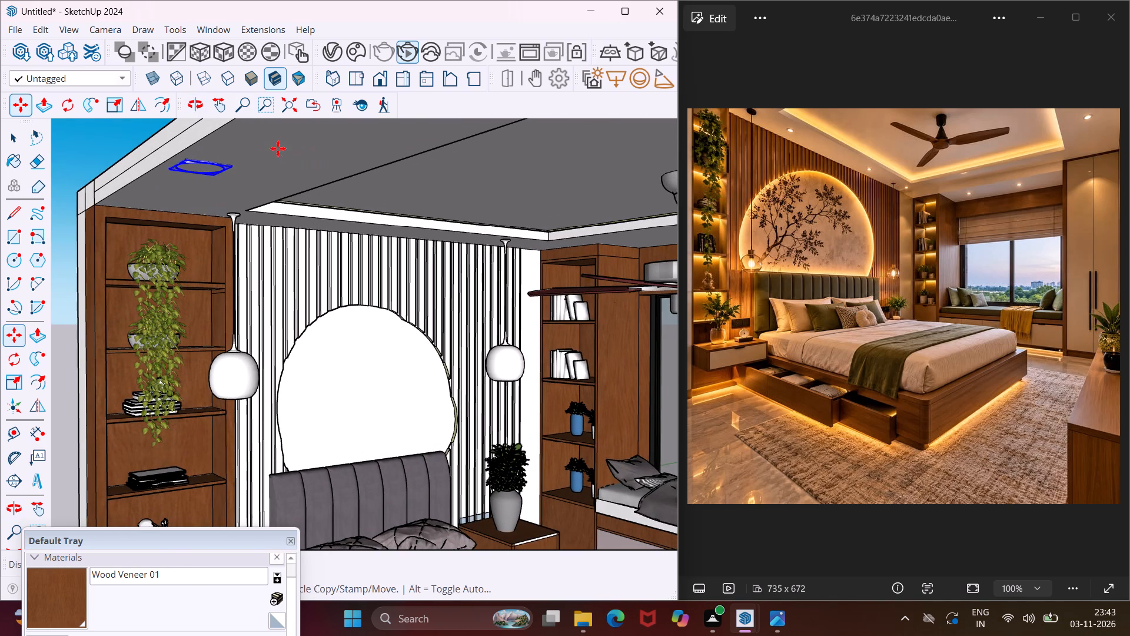
pyautogui.click(350, 154)
pyautogui.scroll(-1, 344, 154)
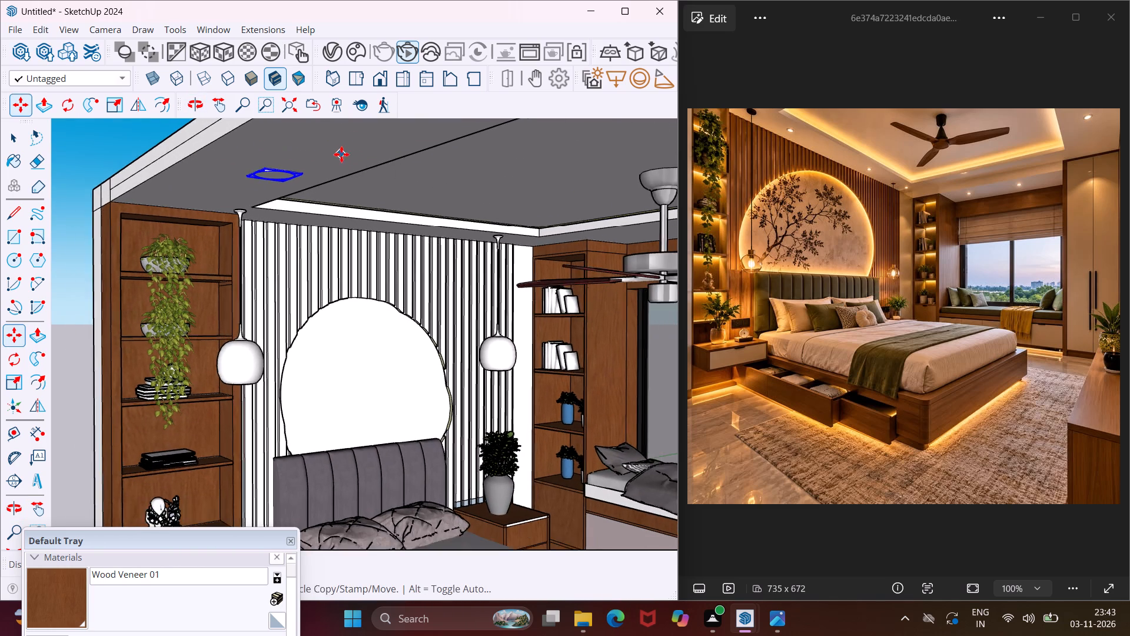
pyautogui.moveTo(341, 154); pyautogui.dragTo(582, 156, button='middle')
pyautogui.scroll(-4, 399, 182)
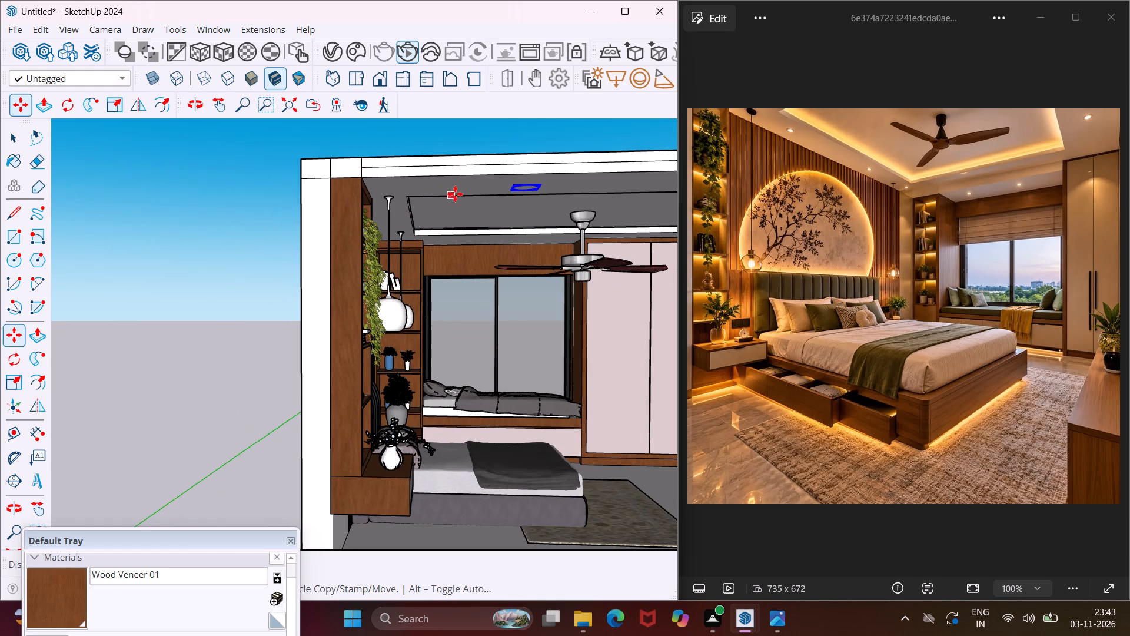
pyautogui.scroll(7, 458, 190)
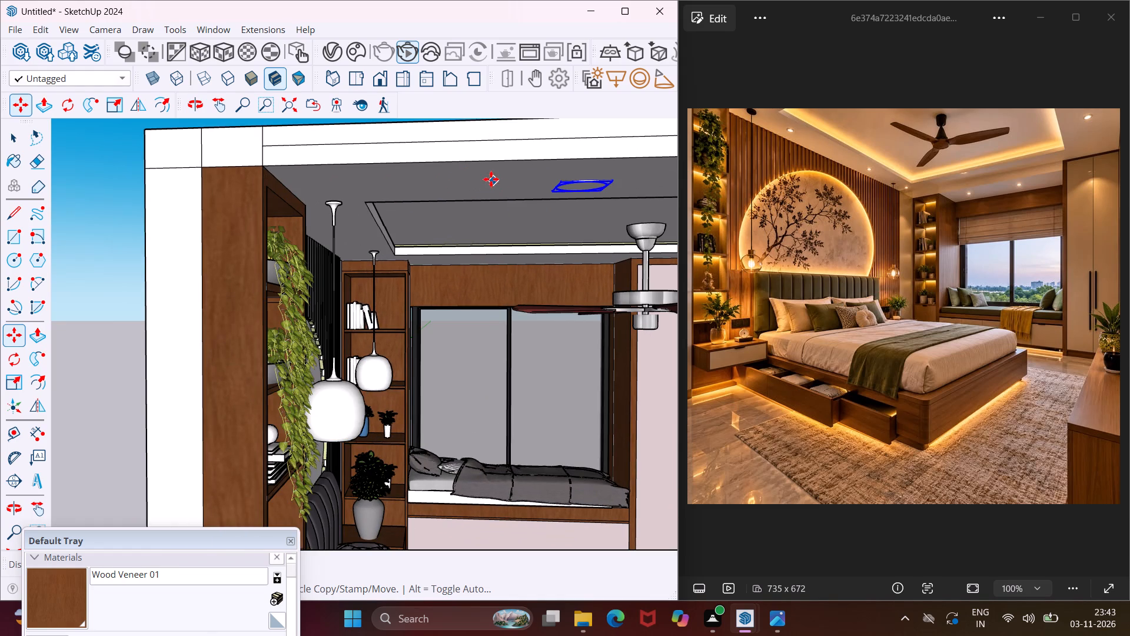
pyautogui.click(491, 179)
pyautogui.click(440, 177)
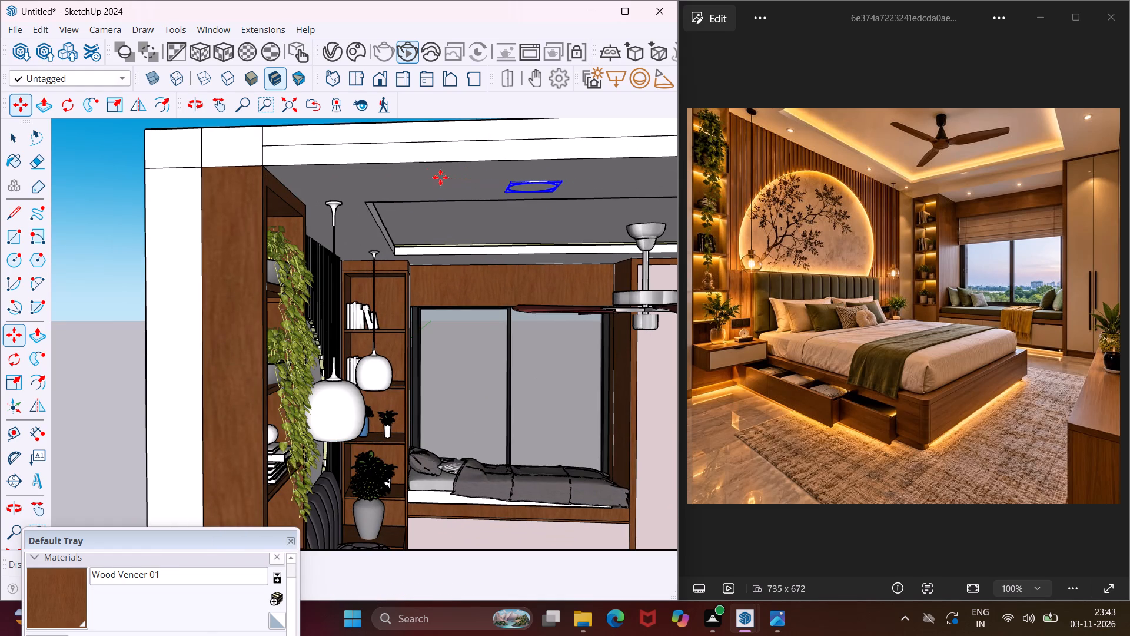
# Copy the round ceiling light along the red axis to the front ceiling border's middle, toward the TV wall.
pyautogui.scroll(-9, 354, 188)
pyautogui.moveTo(476, 196); pyautogui.dragTo(529, 180, button='middle')
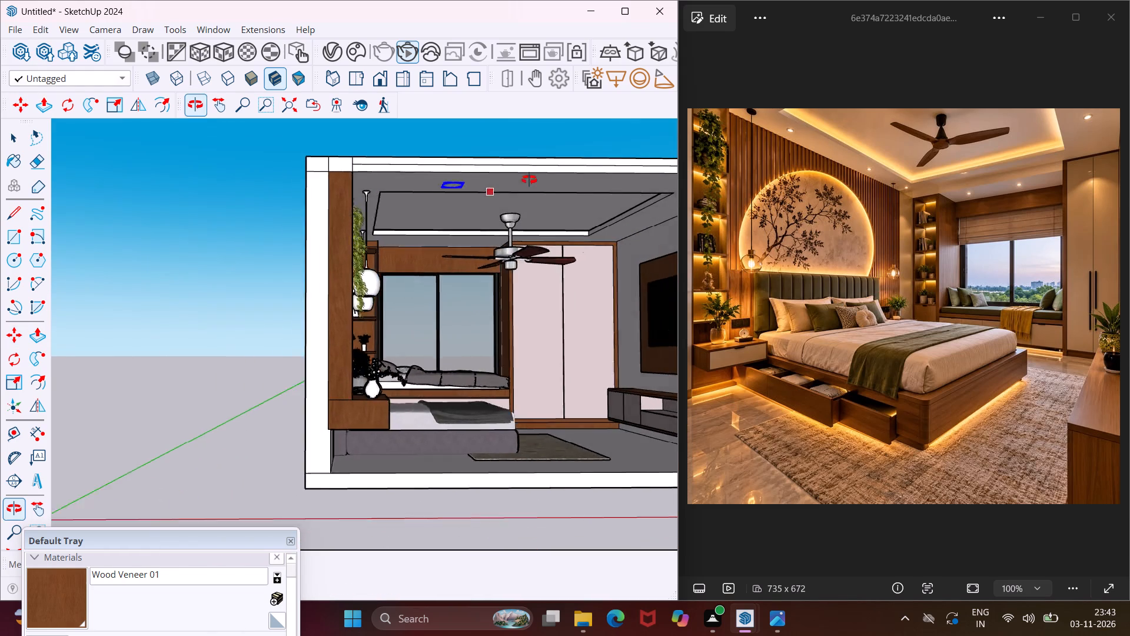
pyautogui.moveTo(529, 180); pyautogui.dragTo(554, 180, button='middle')
pyautogui.scroll(3, 561, 180)
pyautogui.scroll(-5, 382, 185)
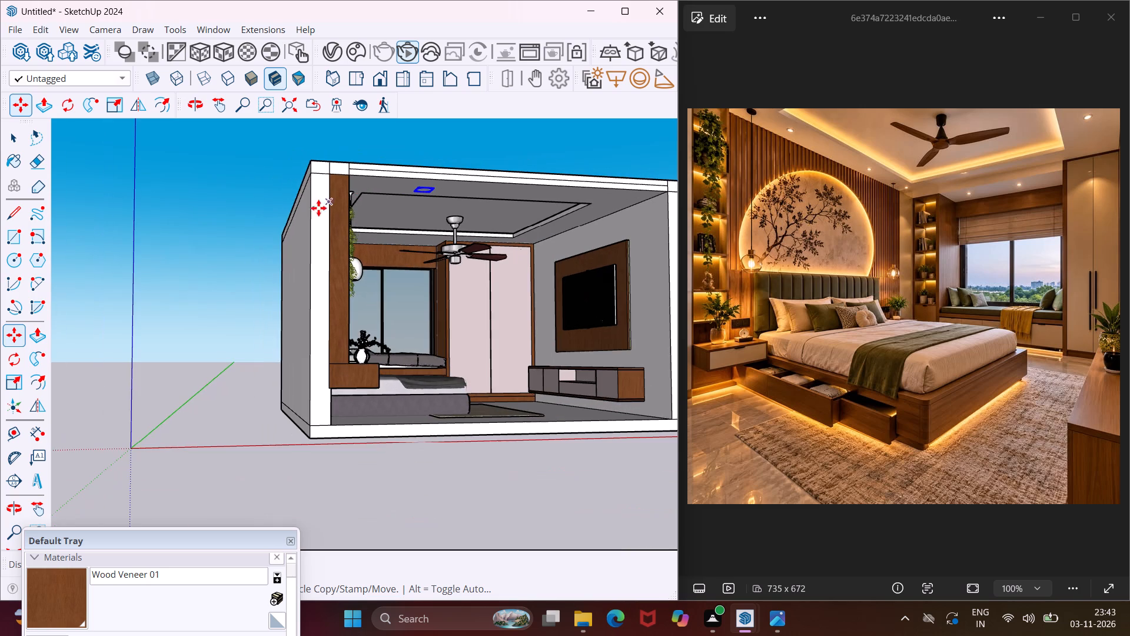
pyautogui.scroll(7, 531, 183)
pyautogui.click(467, 190)
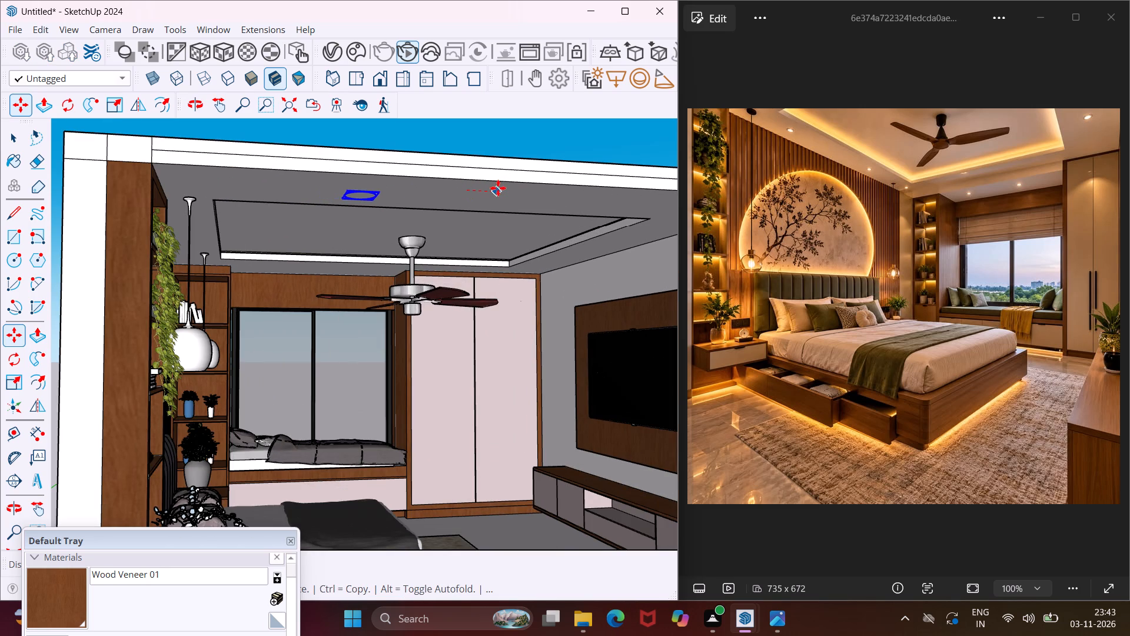
pyautogui.scroll(-1, 534, 198)
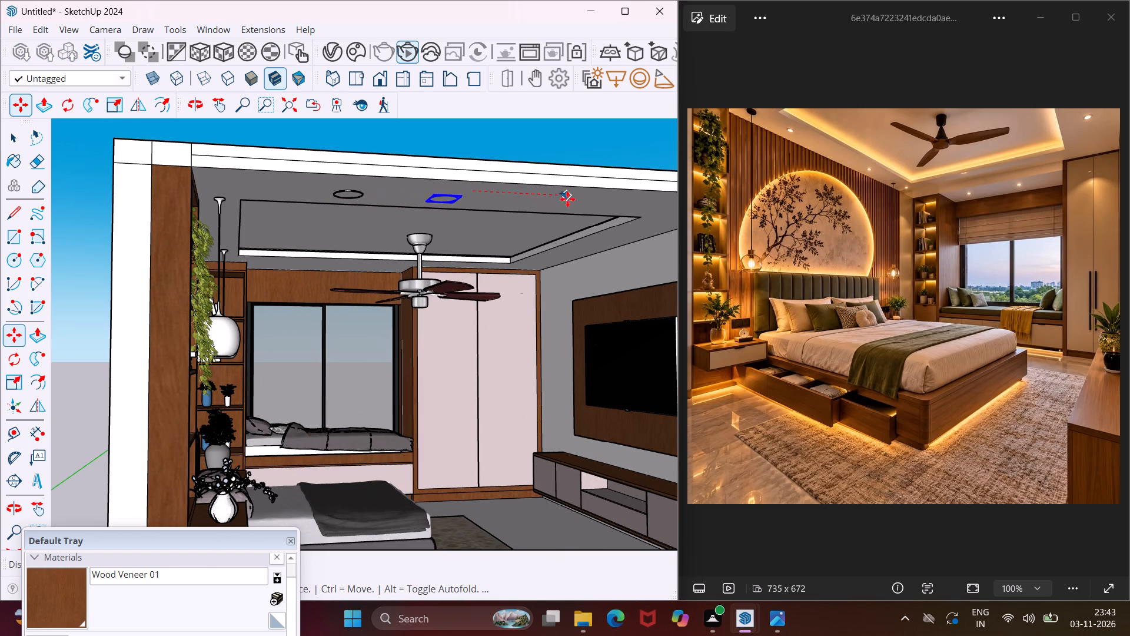
pyautogui.click(623, 201)
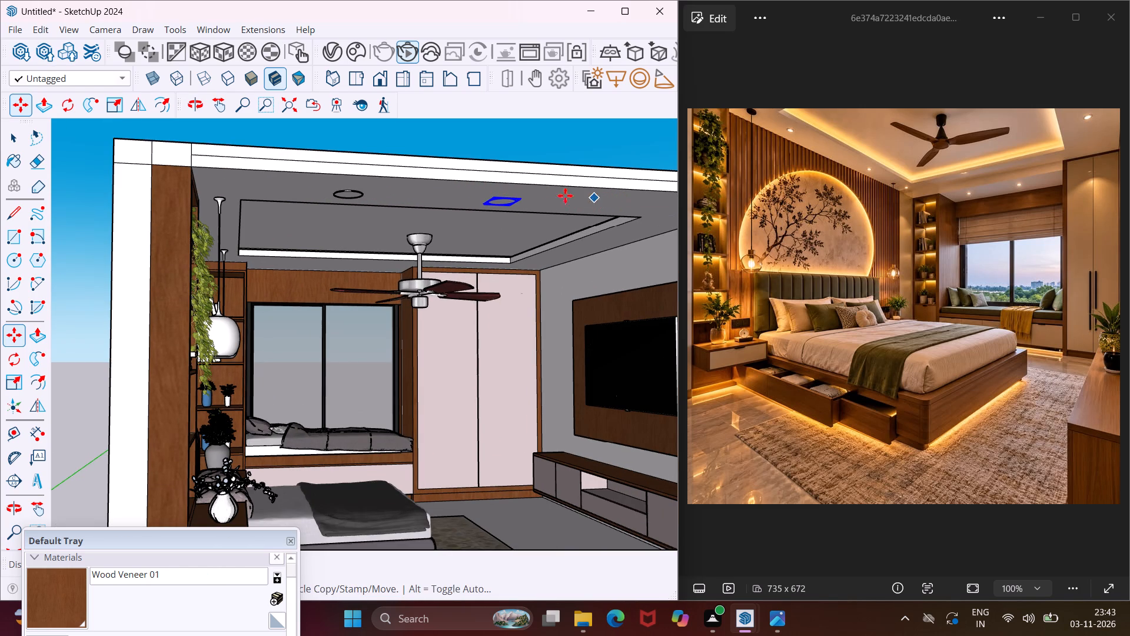
# Copy the middle round light along the red axis to the front ceiling border's end near the TV wall.
pyautogui.scroll(-6, 470, 186)
pyautogui.moveTo(550, 243); pyautogui.dragTo(621, 263, button='middle')
pyautogui.scroll(4, 586, 220)
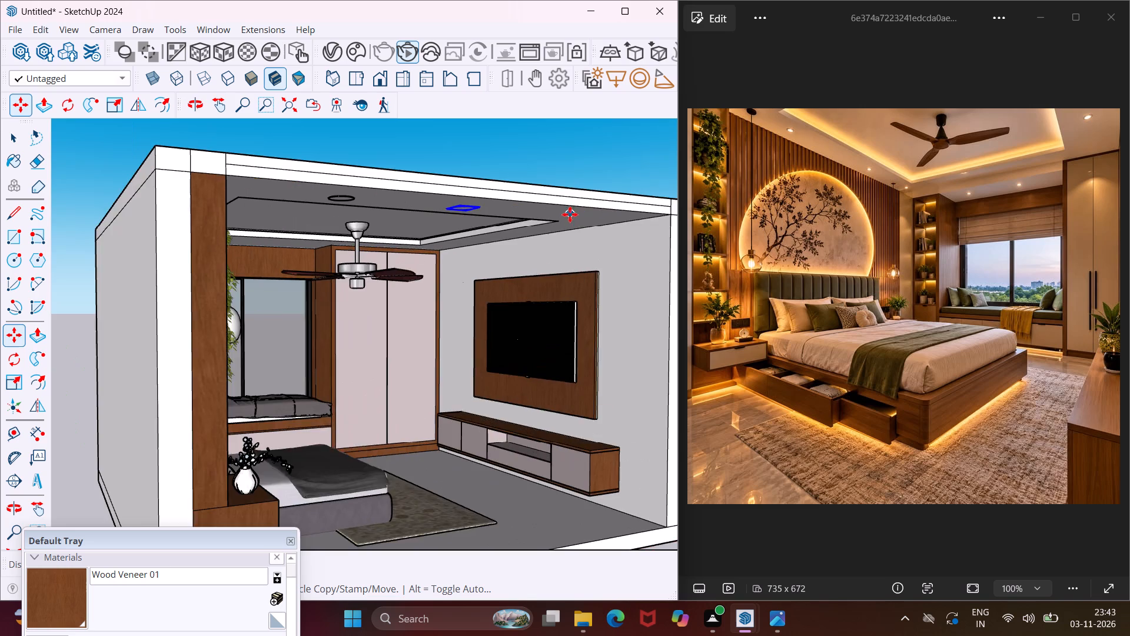
pyautogui.scroll(7, 530, 214)
pyautogui.click(495, 204)
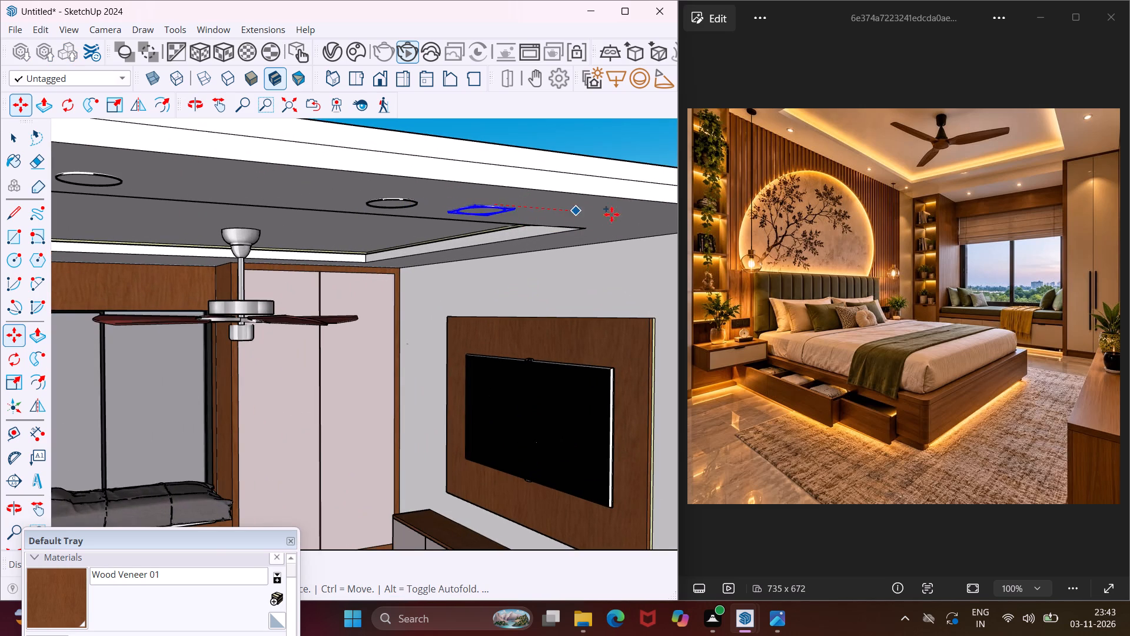
pyautogui.click(675, 220)
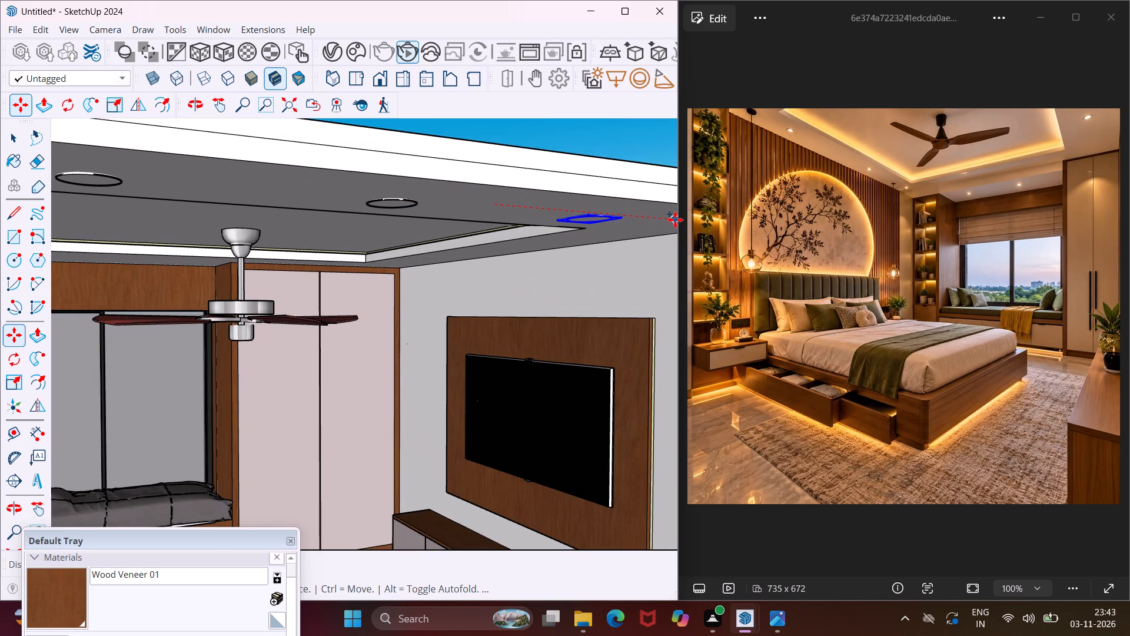
pyautogui.moveTo(615, 206); pyautogui.dragTo(552, 157, button='middle')
pyautogui.scroll(-4, 544, 155)
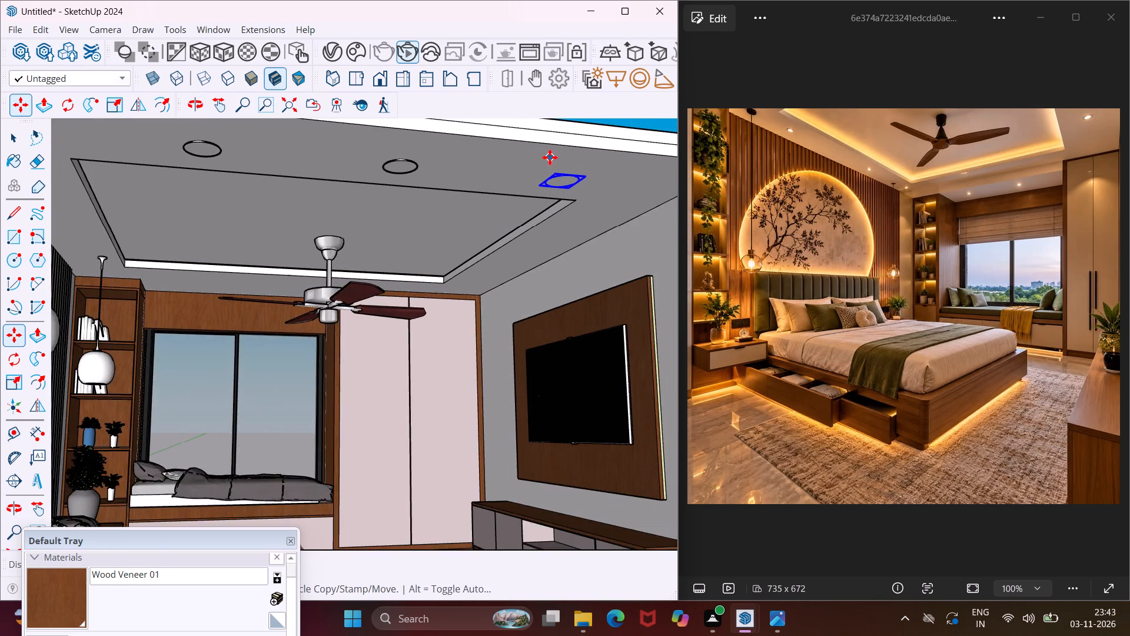
pyautogui.scroll(-3, 550, 157)
pyautogui.moveTo(592, 170); pyautogui.dragTo(547, 158, button='middle')
pyautogui.scroll(3, 579, 151)
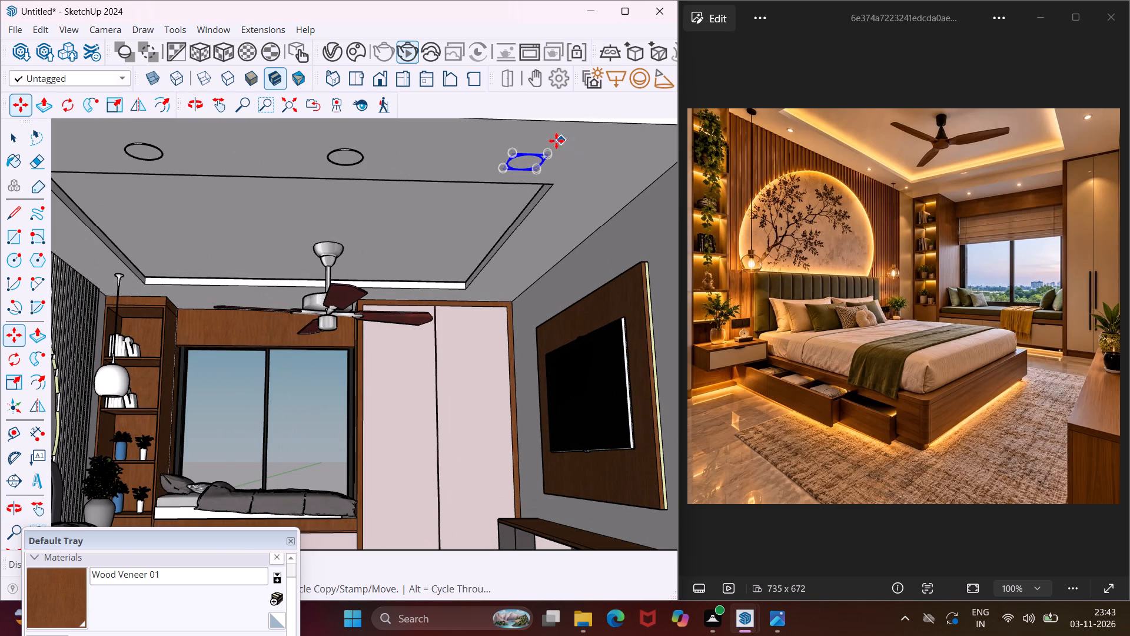
# Move the round light at the front ceiling border's end farther along the border, closer to the TV wall.
pyautogui.click(556, 141)
pyautogui.click(630, 148)
# Copy the front corner light twice along the green axis of the TV-side ceiling border, to its middle and its wardrobe end.
pyautogui.scroll(2, 592, 200)
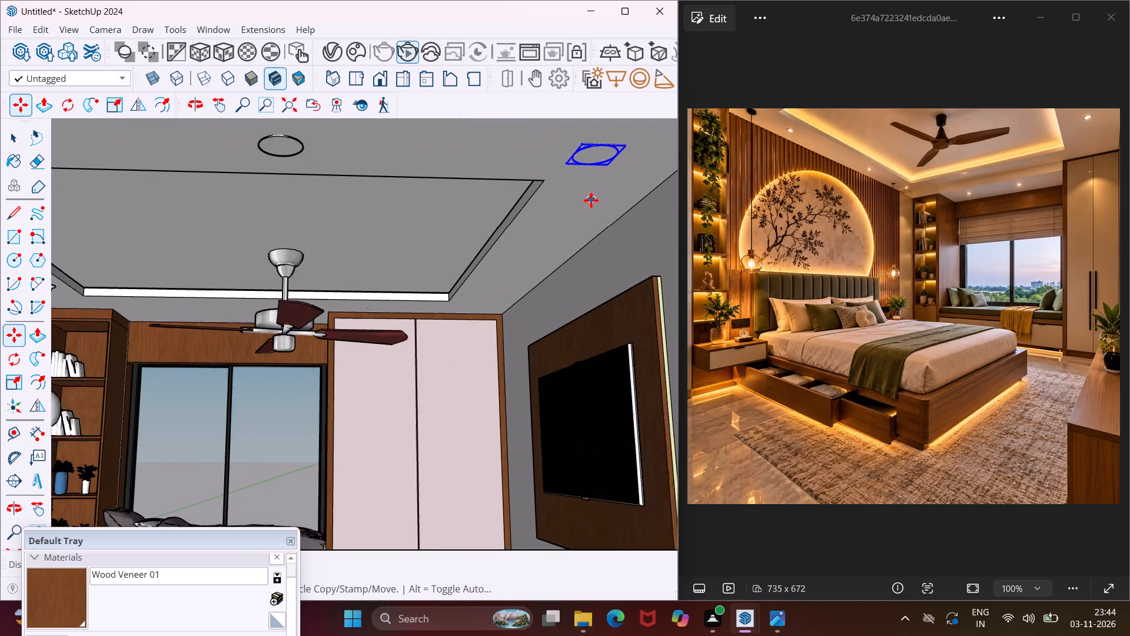
pyautogui.scroll(1, 591, 200)
pyautogui.click(572, 193)
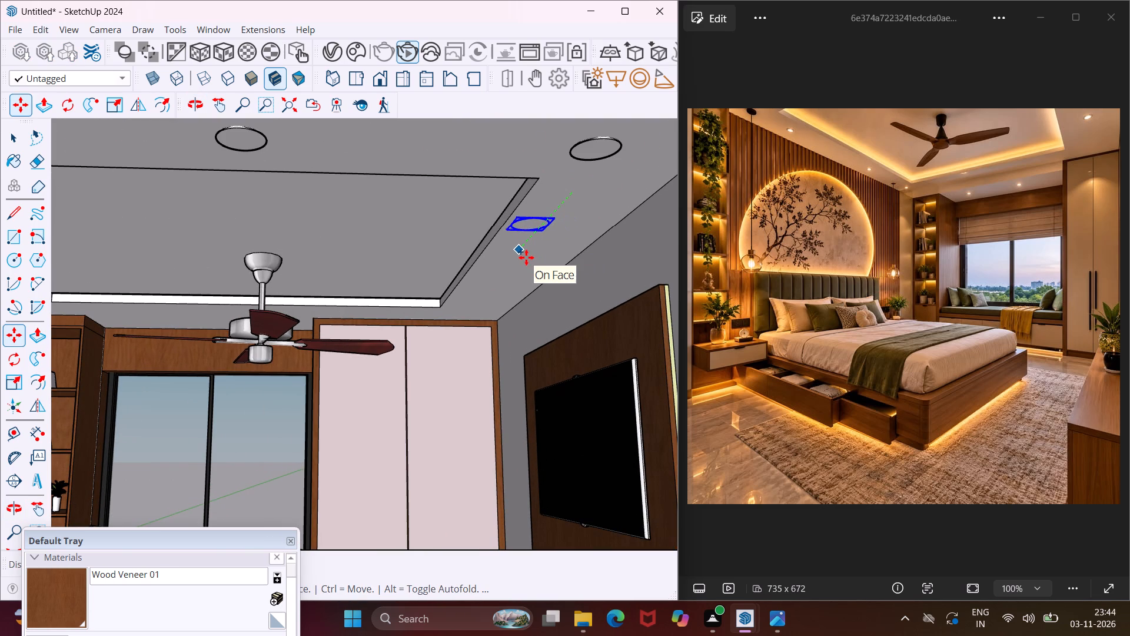
pyautogui.moveTo(526, 257); pyautogui.dragTo(523, 193, button='middle')
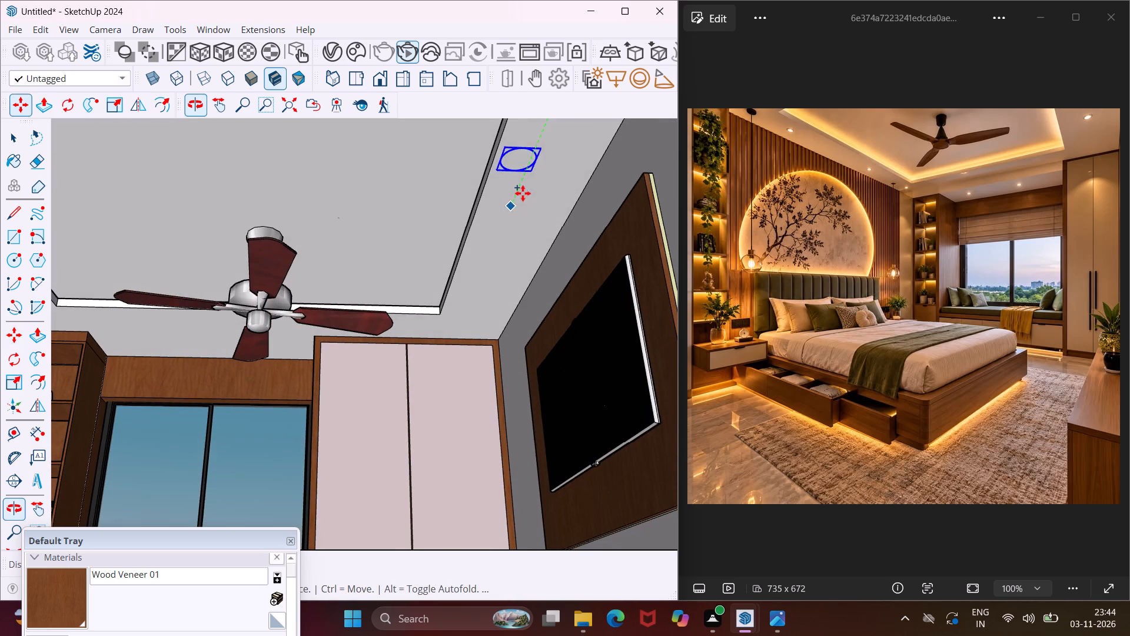
pyautogui.click(517, 214)
pyautogui.click(510, 210)
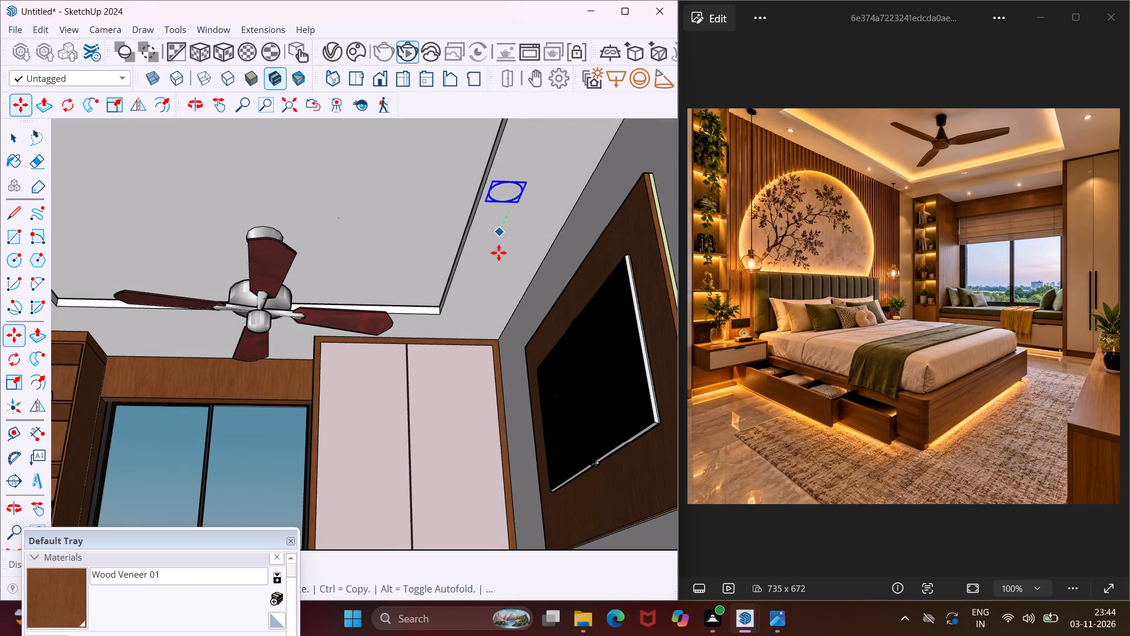
pyautogui.click(463, 335)
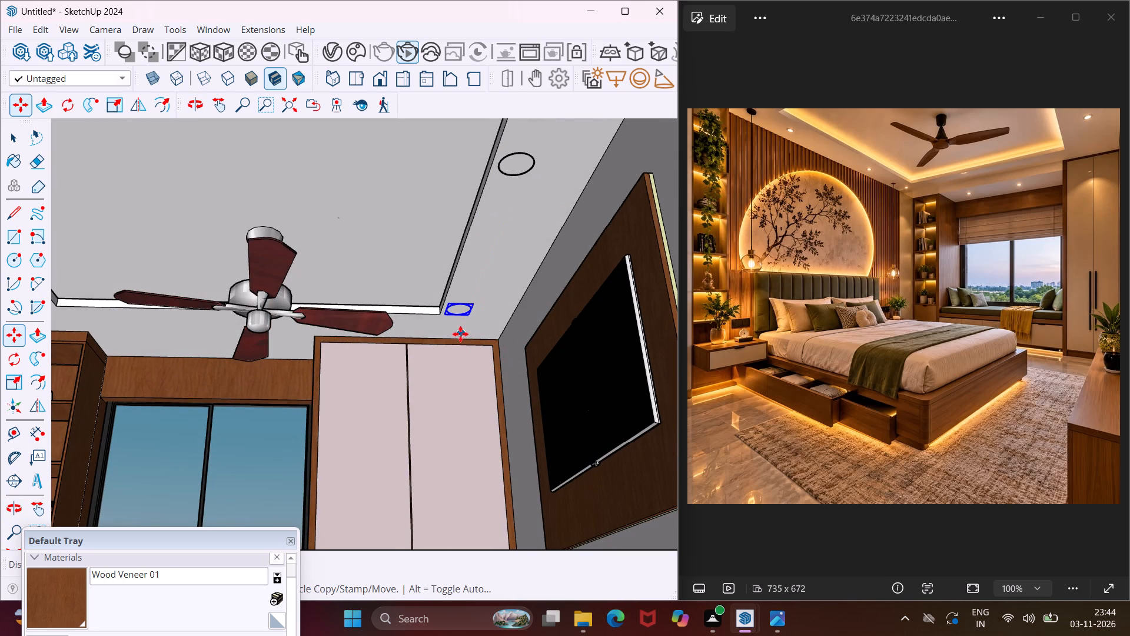
# Copy the wardrobe-end light twice along the red axis of the window-side ceiling border, behind the fan and nearer the bookshelf.
pyautogui.scroll(3, 459, 333)
pyautogui.click(451, 332)
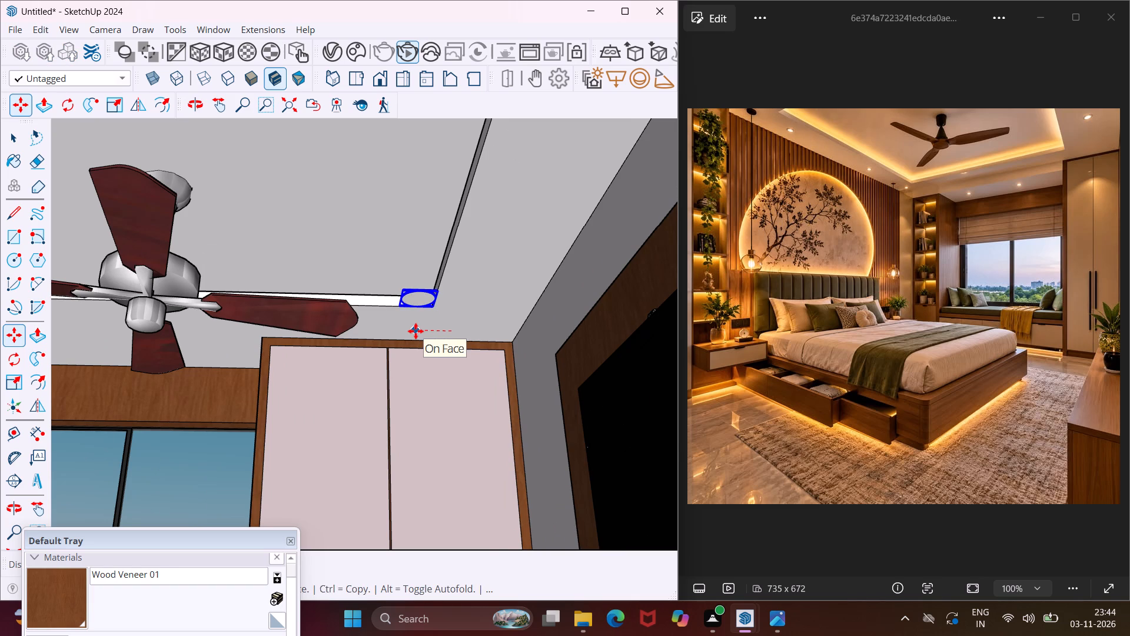
pyautogui.scroll(-8, 411, 331)
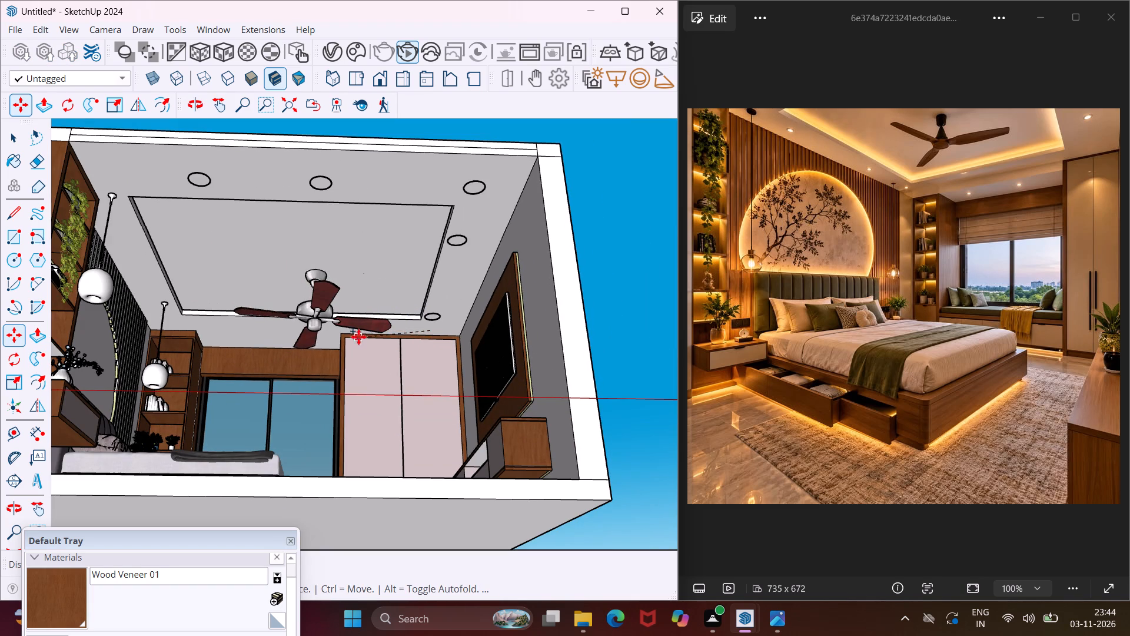
pyautogui.scroll(10, 294, 342)
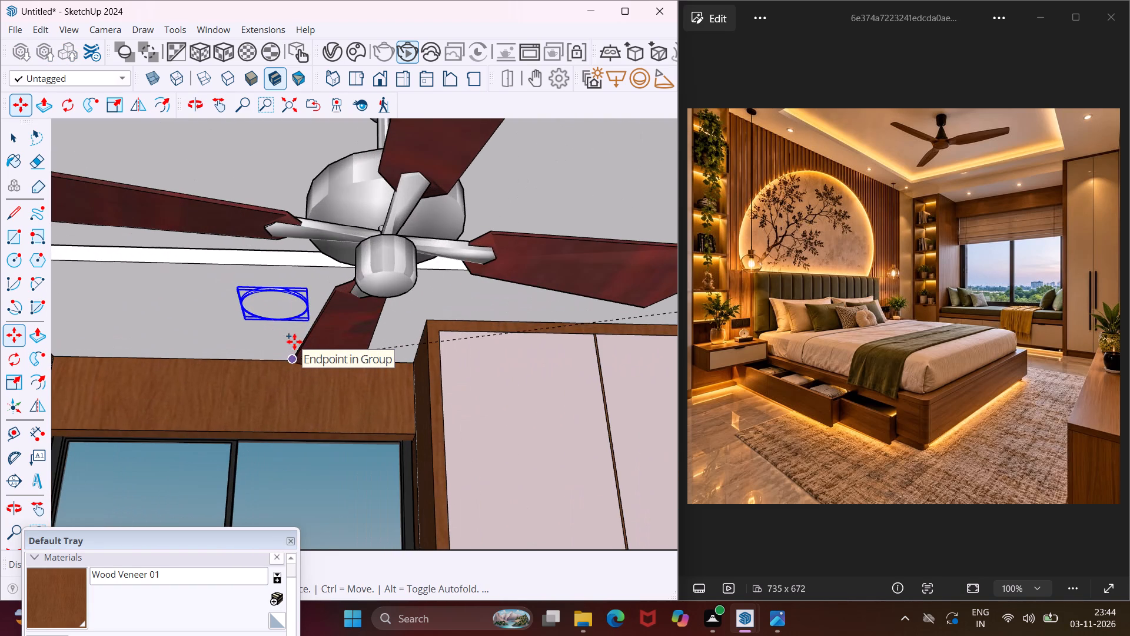
pyautogui.click(289, 336)
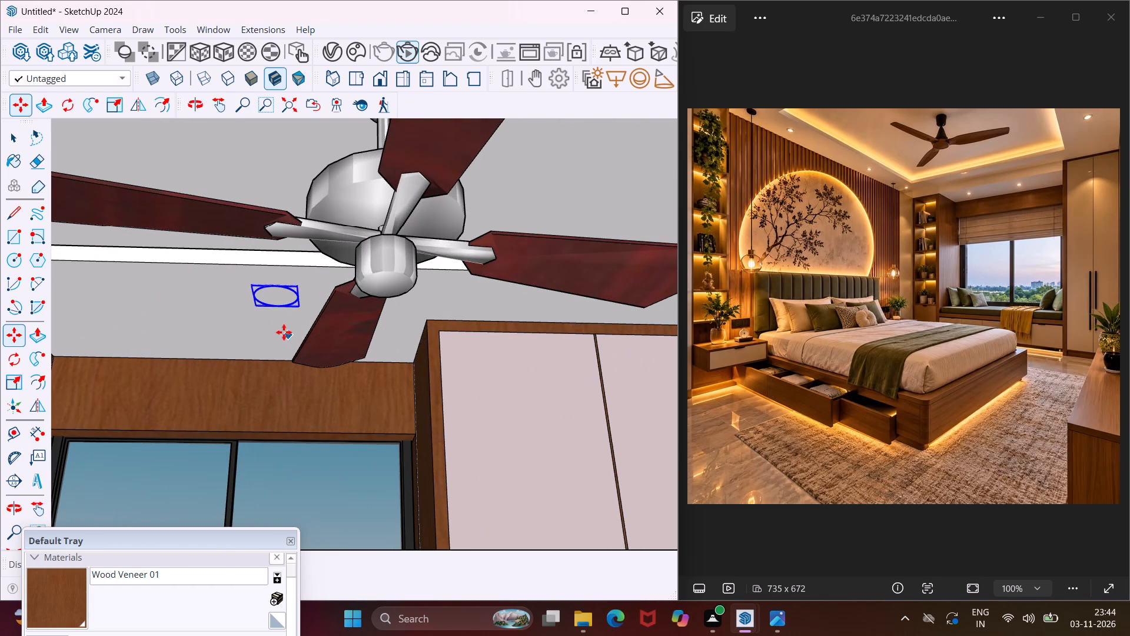
pyautogui.scroll(-11, 258, 327)
pyautogui.scroll(3, 244, 332)
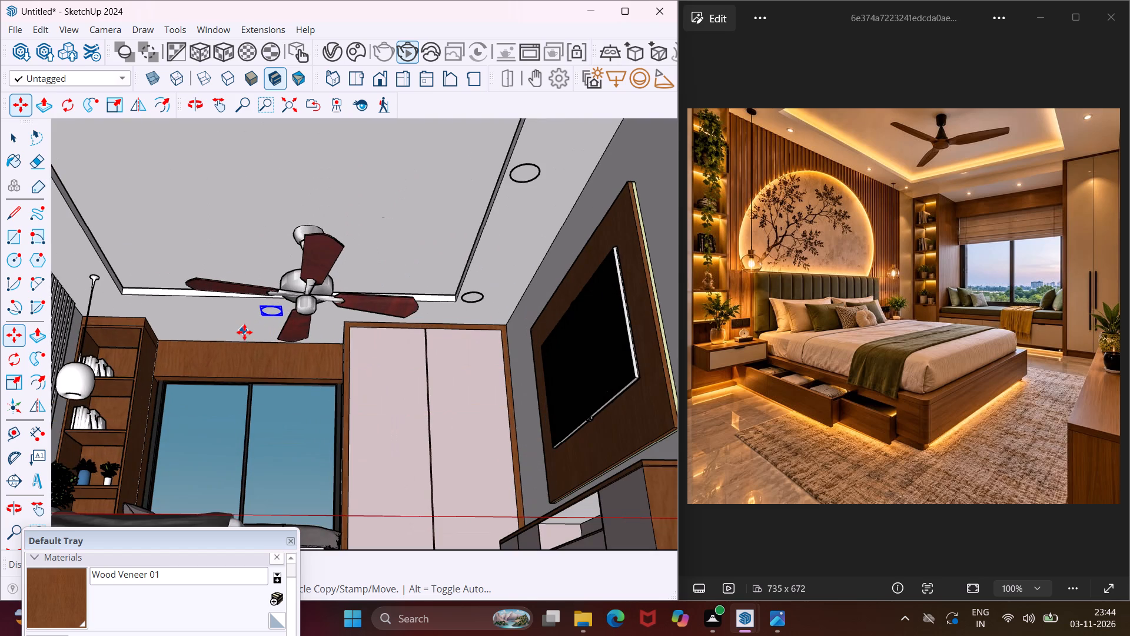
pyautogui.click(244, 332)
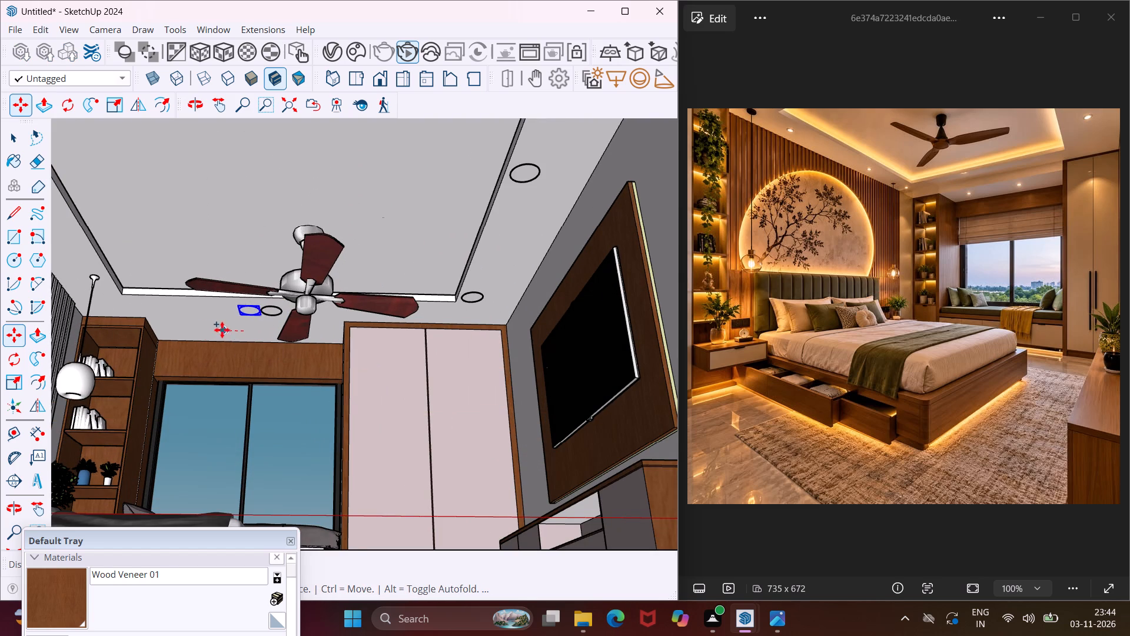
pyautogui.click(161, 335)
# Copy the round light near the bookshelf onto the headboard-side ceiling border, and copy it once more along that border toward the room's front.
pyautogui.click(182, 332)
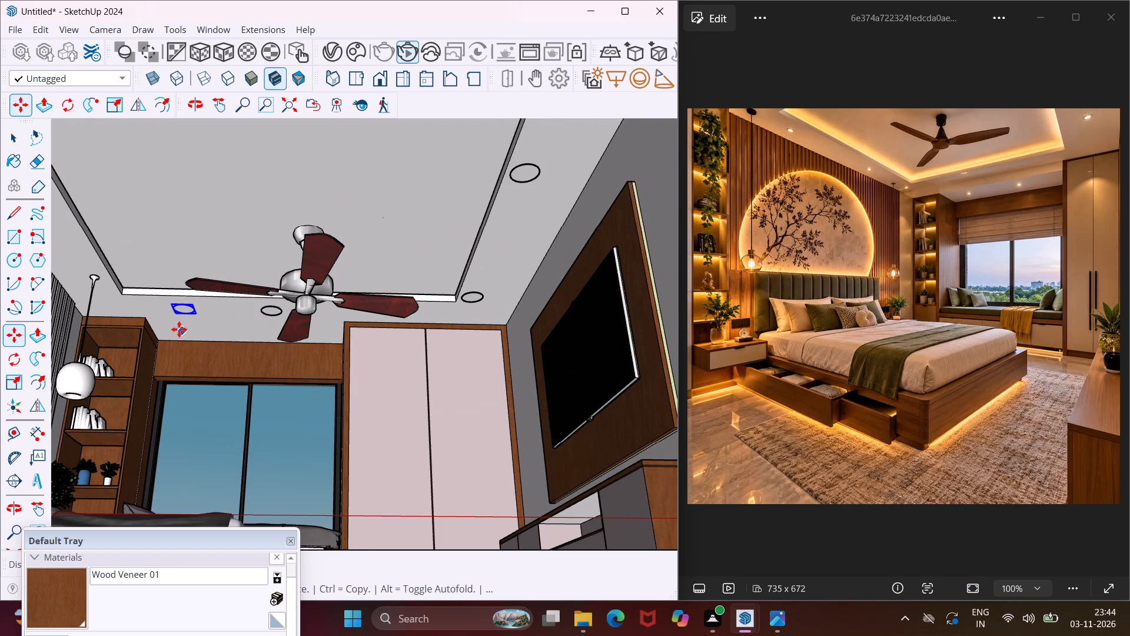
pyautogui.scroll(-4, 158, 324)
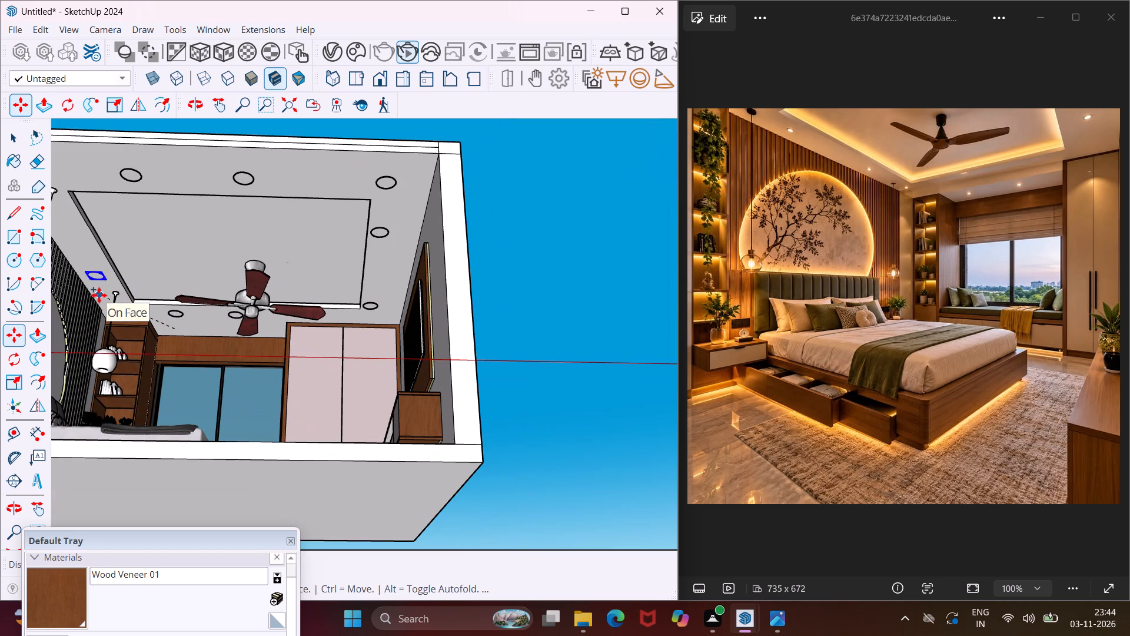
pyautogui.click(99, 295)
pyautogui.click(99, 295)
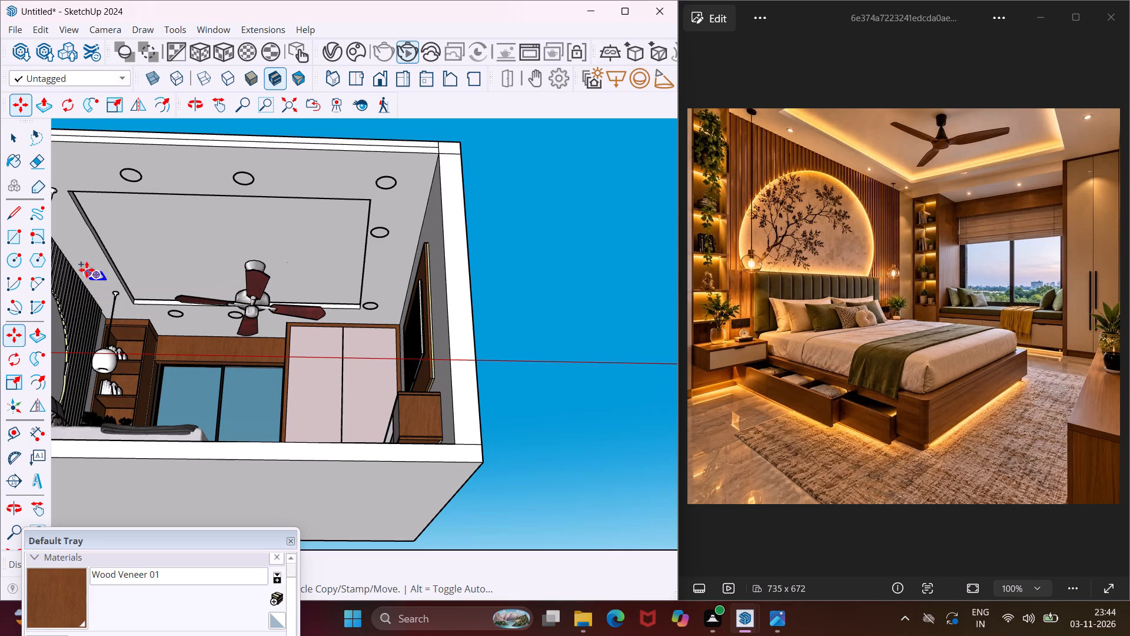
pyautogui.click(148, 273)
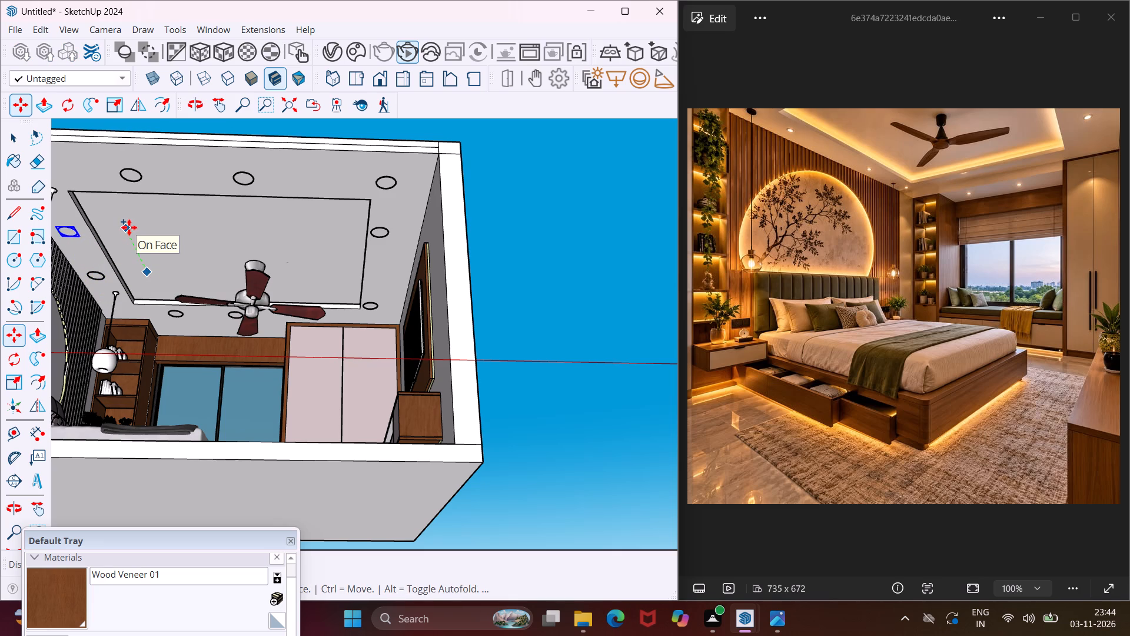
pyautogui.click(129, 227)
pyautogui.press('Escape')
pyautogui.press('space')
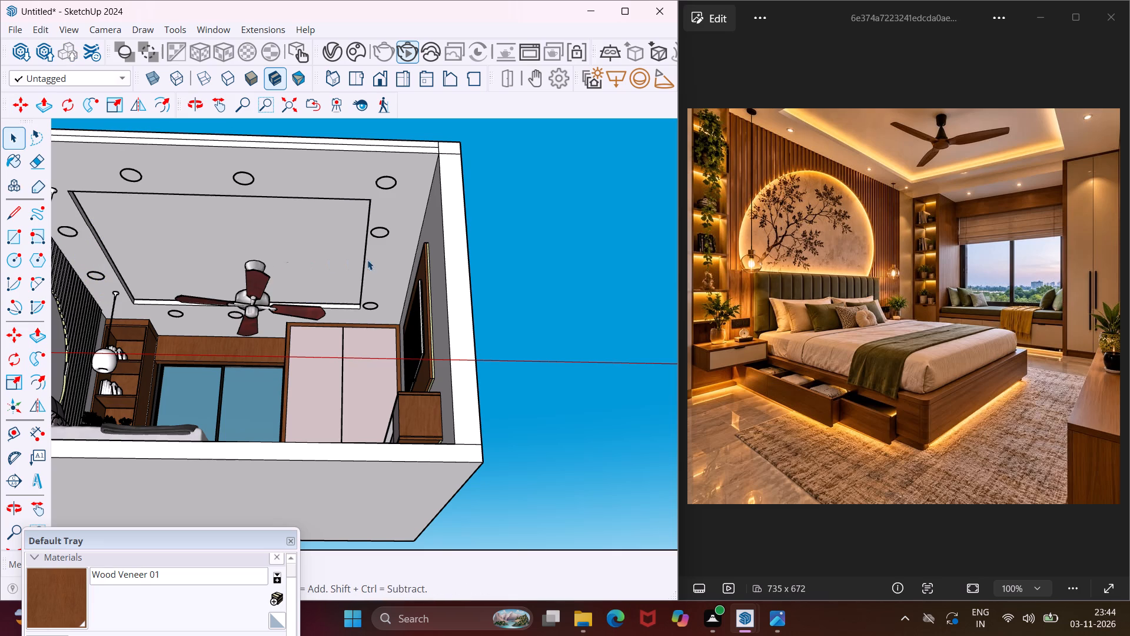
# Shift the middle round light on the TV-side ceiling border farther into the room, toward the wardrobe.
pyautogui.scroll(2, 382, 237)
pyautogui.scroll(3, 381, 316)
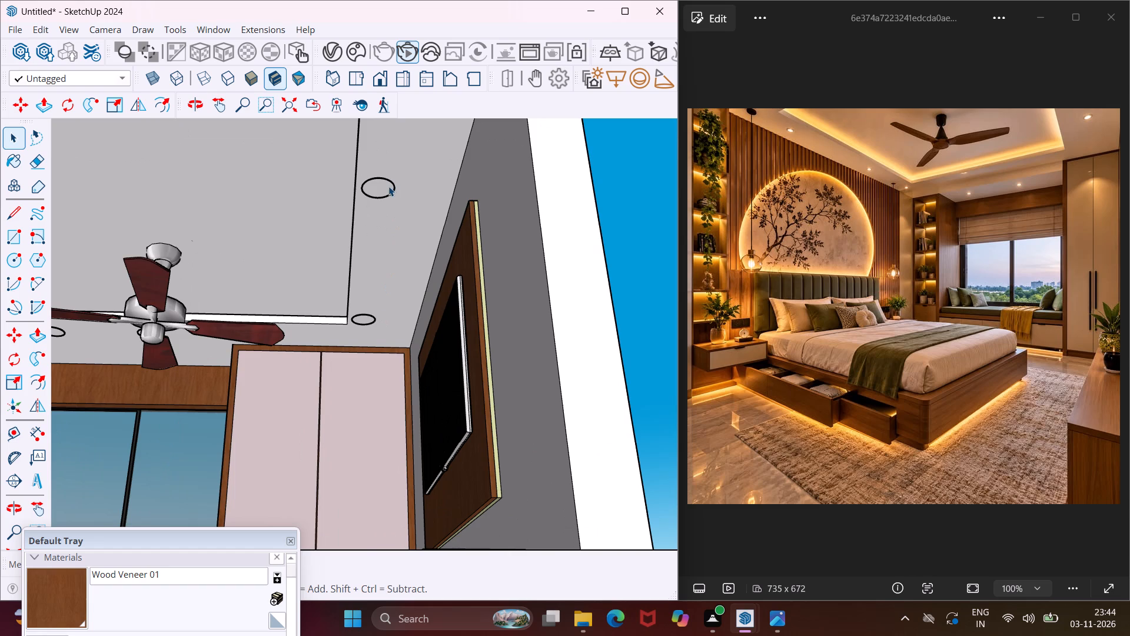
pyautogui.click(383, 193)
pyautogui.press('m')
pyautogui.click(381, 220)
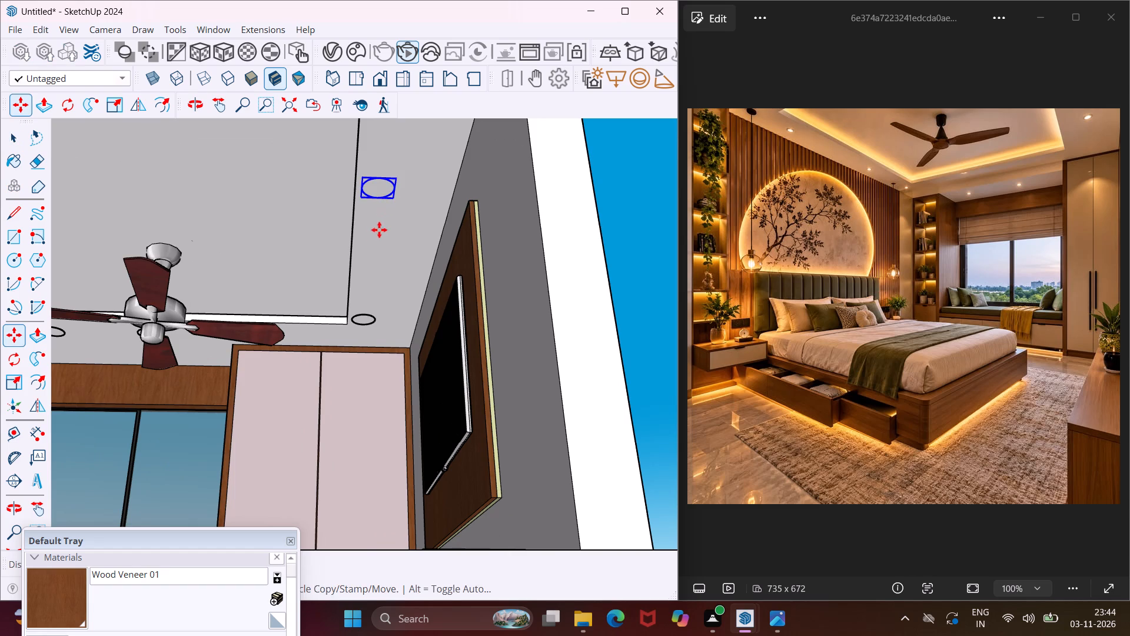
pyautogui.click(377, 249)
pyautogui.press('Escape')
pyautogui.press('space')
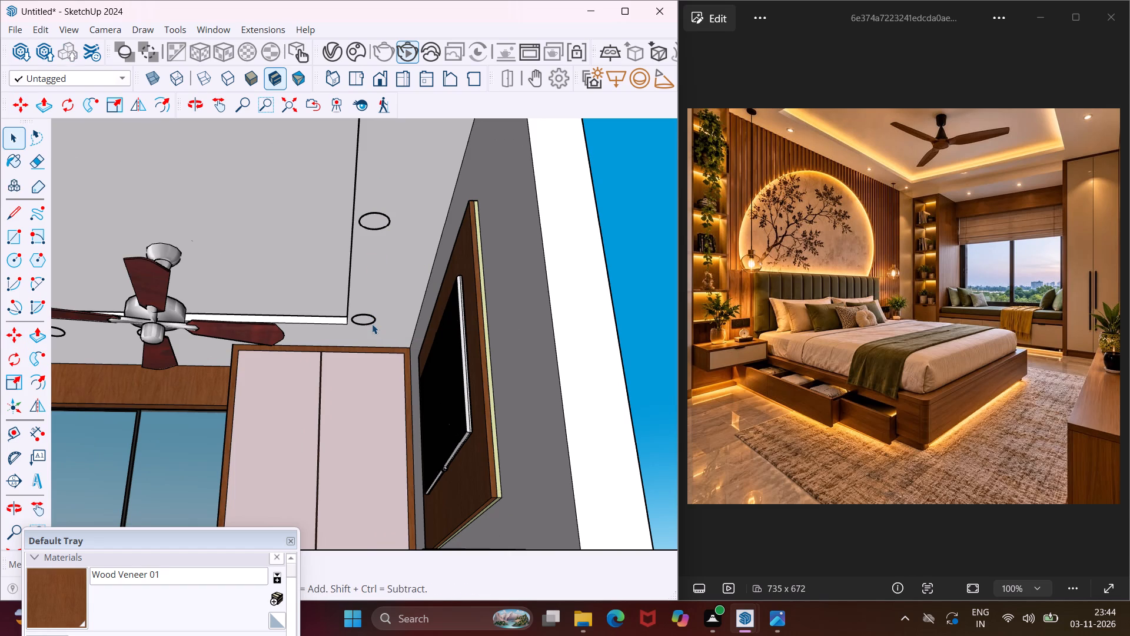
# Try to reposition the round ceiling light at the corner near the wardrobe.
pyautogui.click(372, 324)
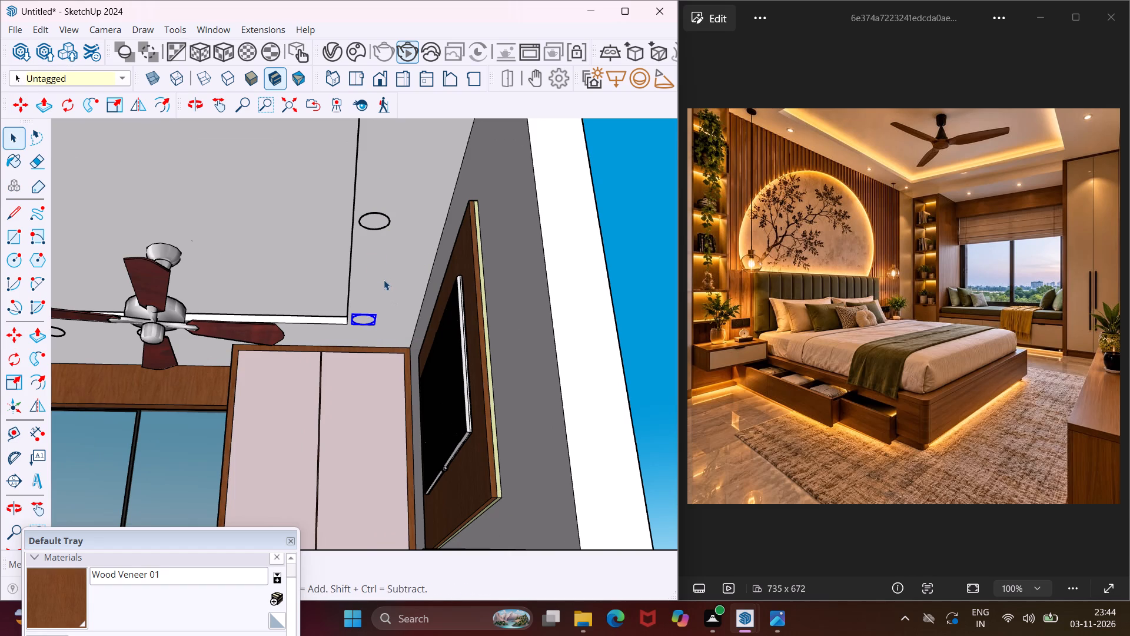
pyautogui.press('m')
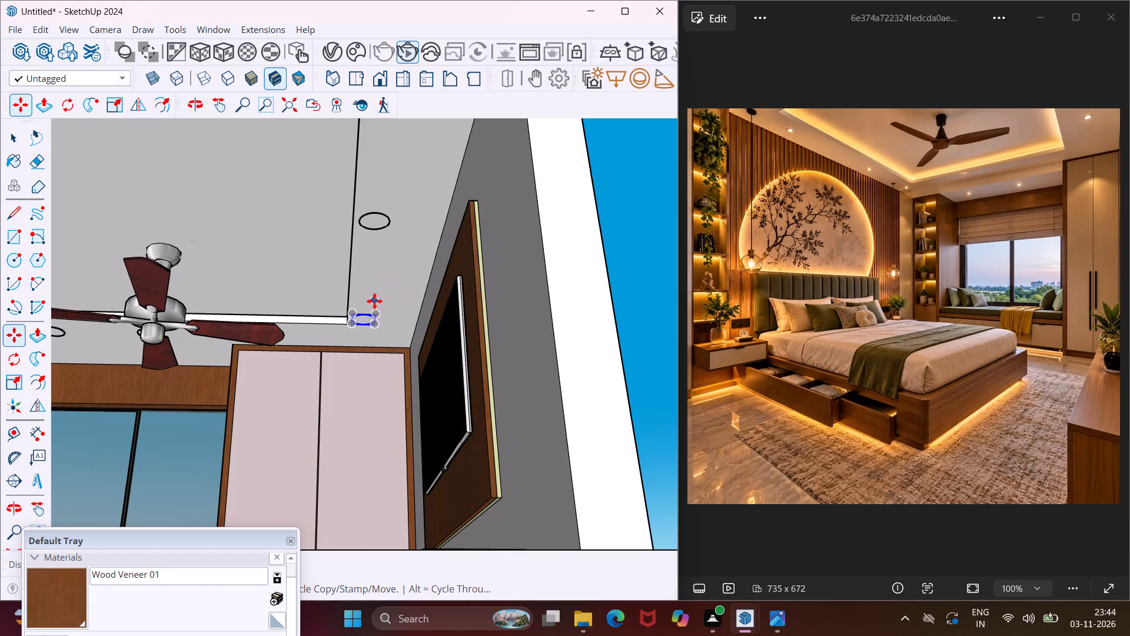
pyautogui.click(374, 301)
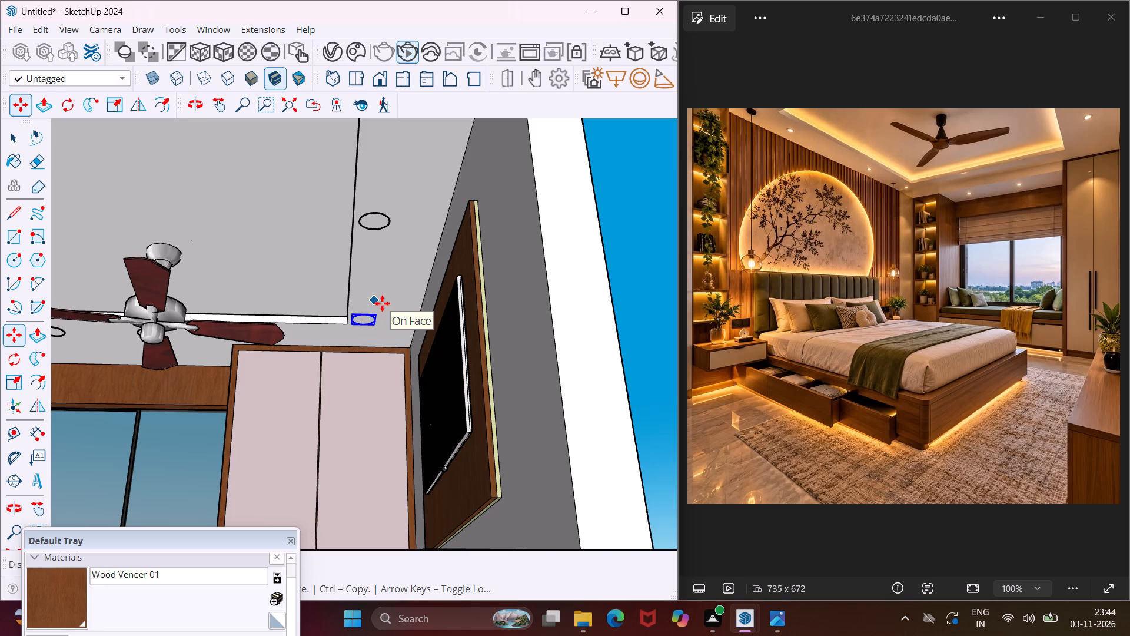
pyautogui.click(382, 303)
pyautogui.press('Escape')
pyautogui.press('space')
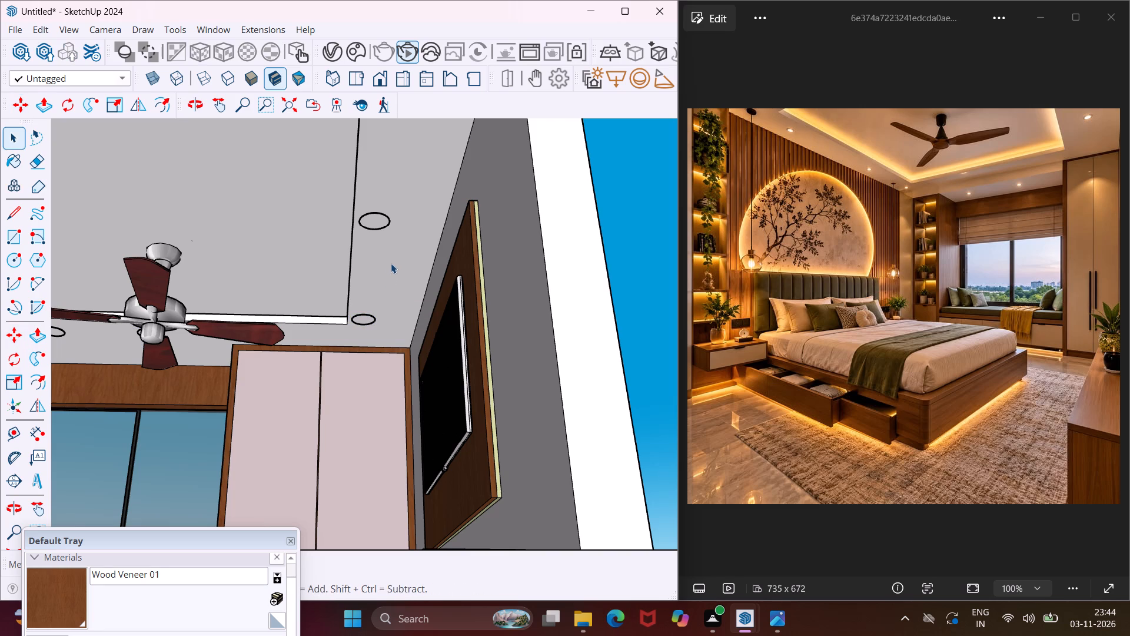
# Examine the ceiling light layout and the whole bedroom from the open front against the reference image.
pyautogui.scroll(-10, 391, 263)
pyautogui.moveTo(385, 261); pyautogui.dragTo(406, 324, button='middle')
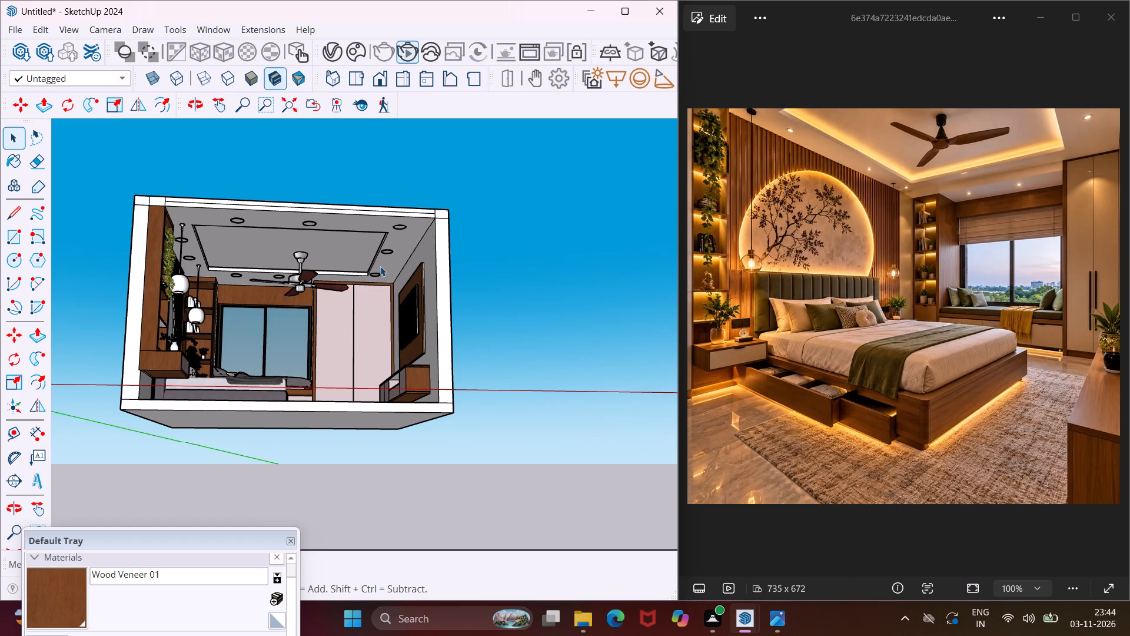
pyautogui.moveTo(380, 266); pyautogui.dragTo(363, 308, button='middle')
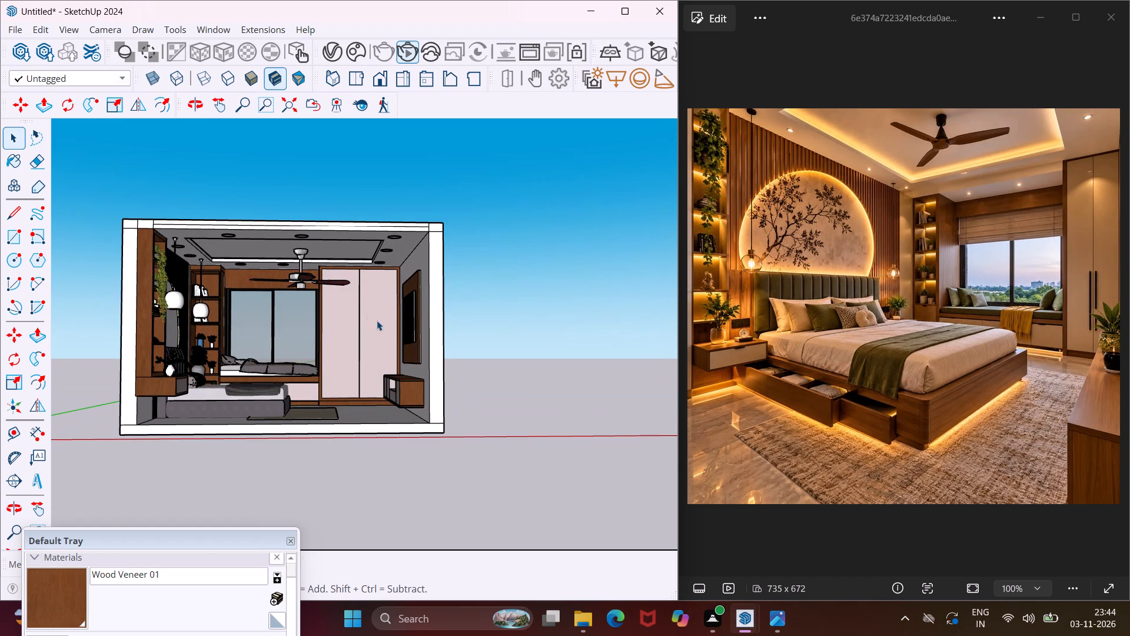
pyautogui.scroll(1, 394, 341)
pyautogui.moveTo(400, 344); pyautogui.dragTo(410, 357, button='middle')
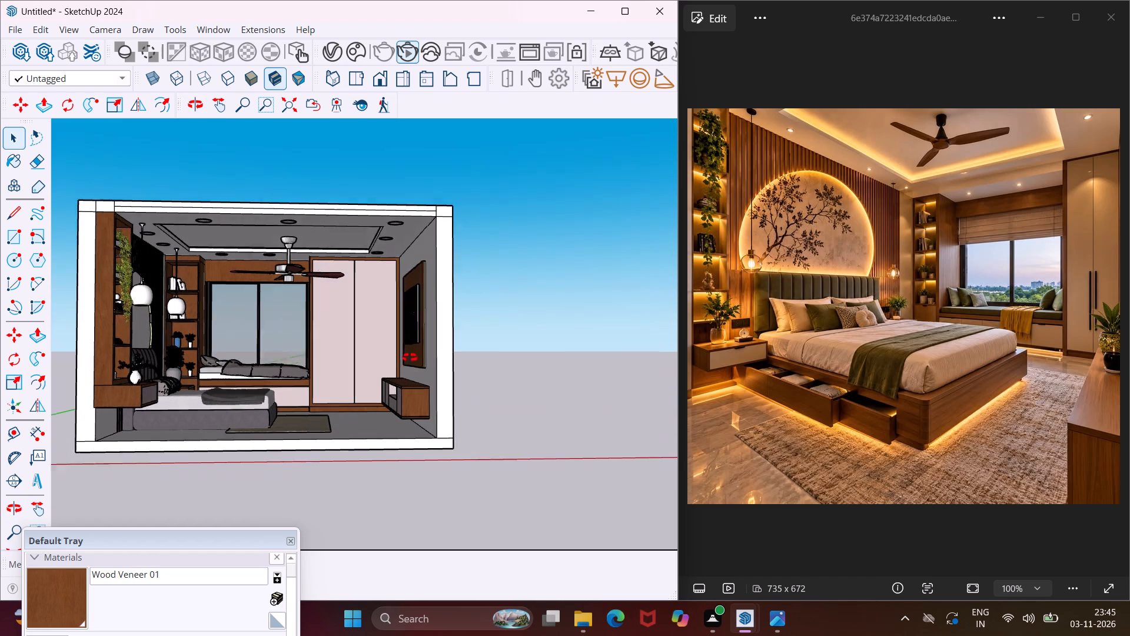
pyautogui.moveTo(410, 357); pyautogui.dragTo(417, 375, button='middle')
pyautogui.scroll(3, 426, 383)
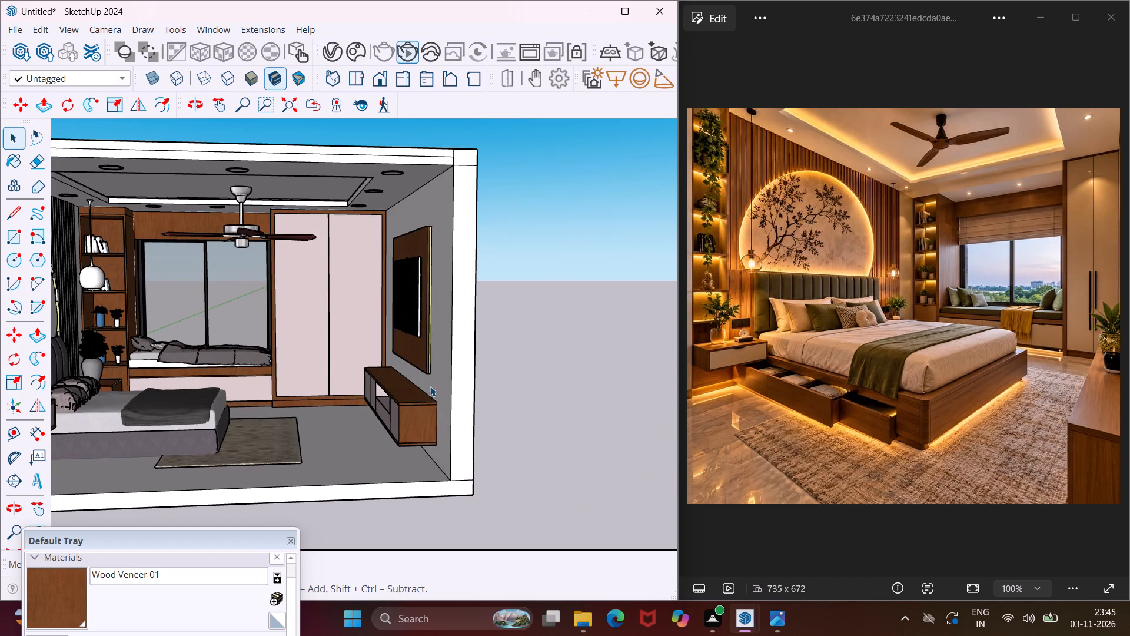
pyautogui.scroll(-3, 432, 387)
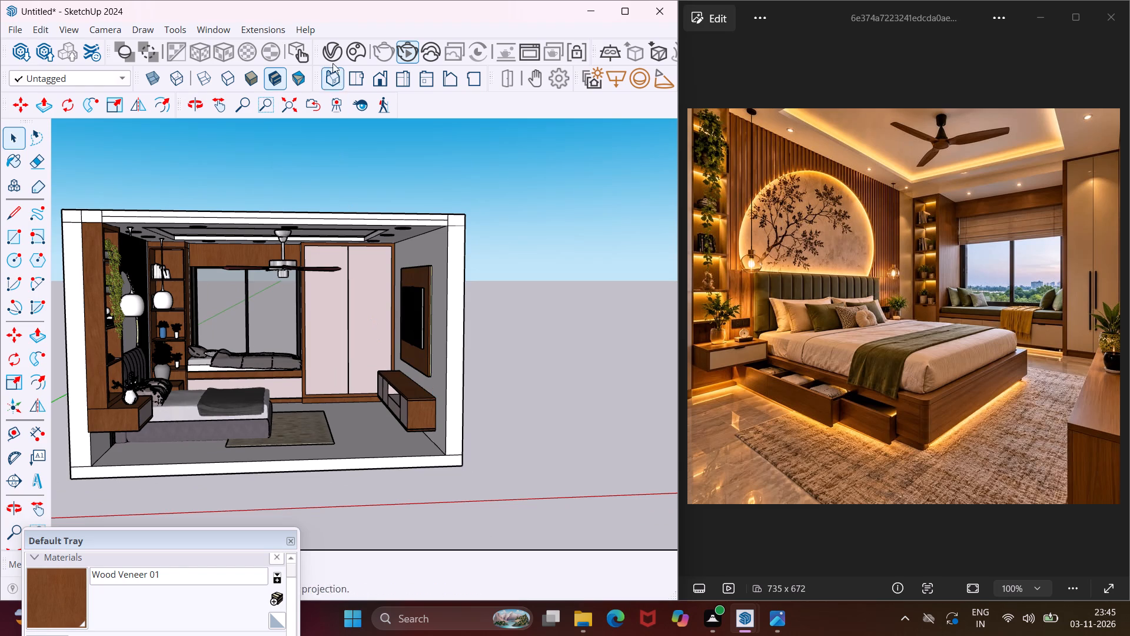
# Open the Vases & planters category of accessories among the downloaded 3D models in Chaos Cosmos.
pyautogui.click(335, 49)
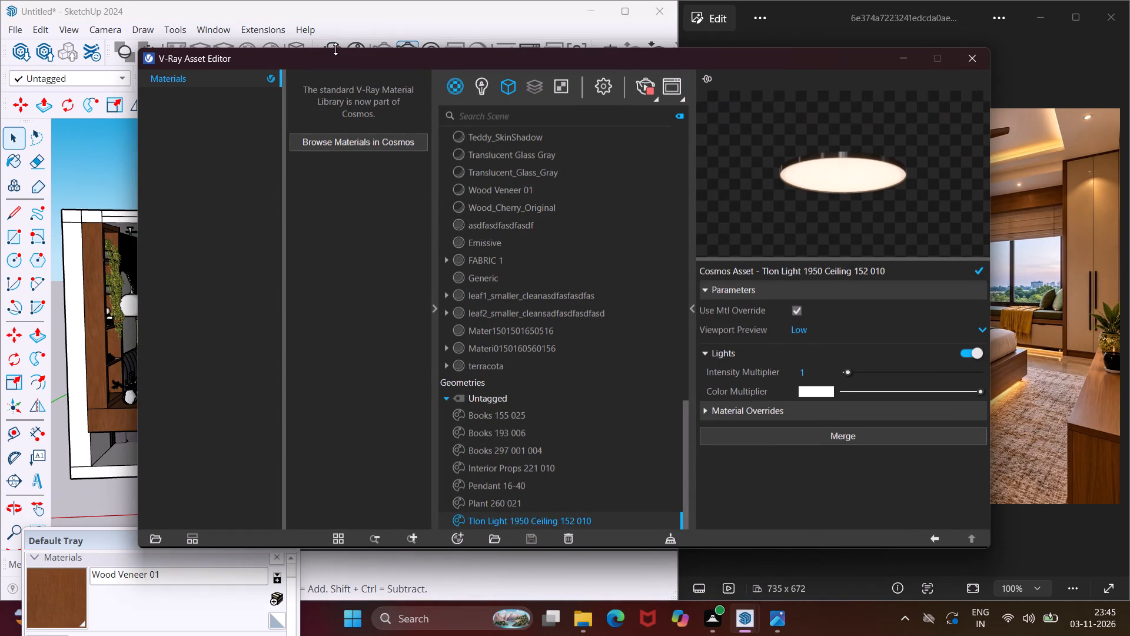
pyautogui.click(902, 63)
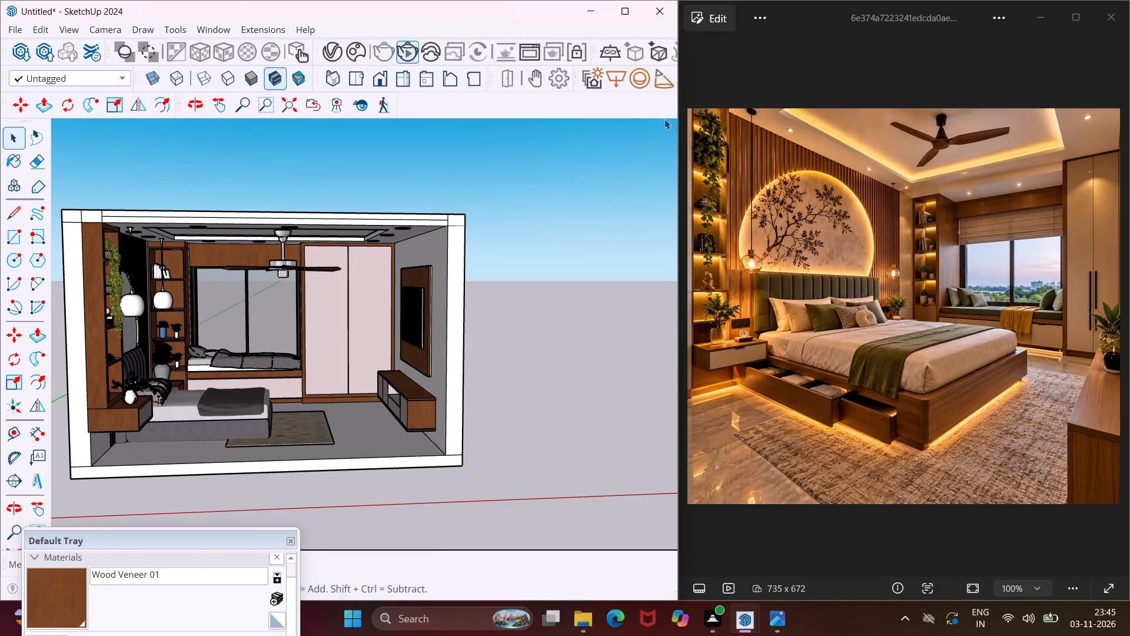
pyautogui.click(347, 51)
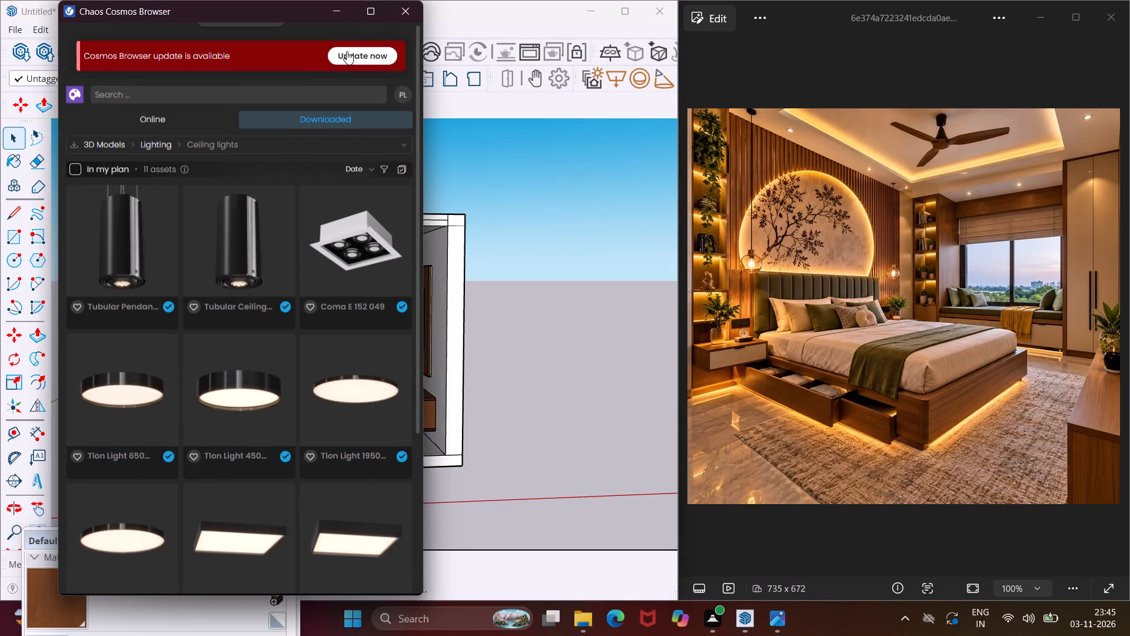
pyautogui.click(301, 141)
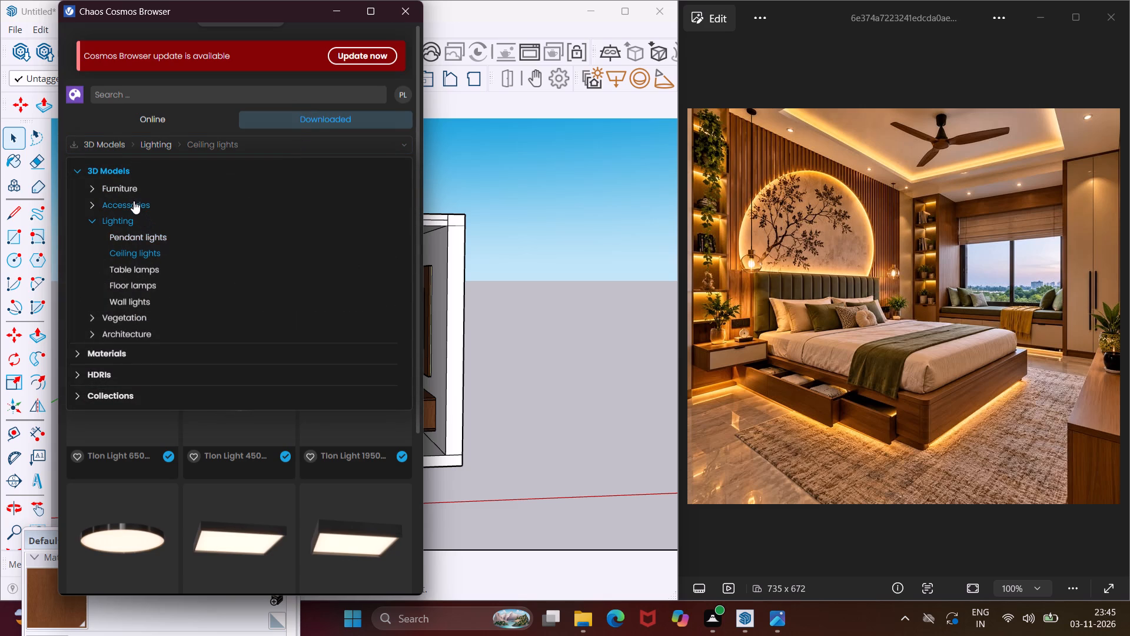
pyautogui.click(134, 201)
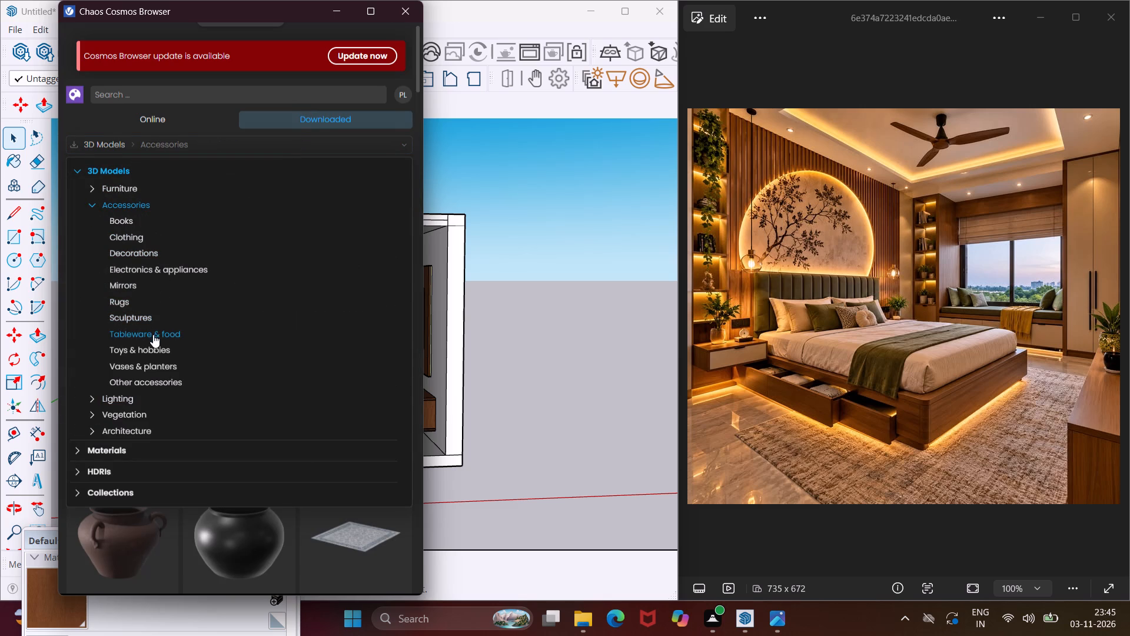
pyautogui.click(159, 347)
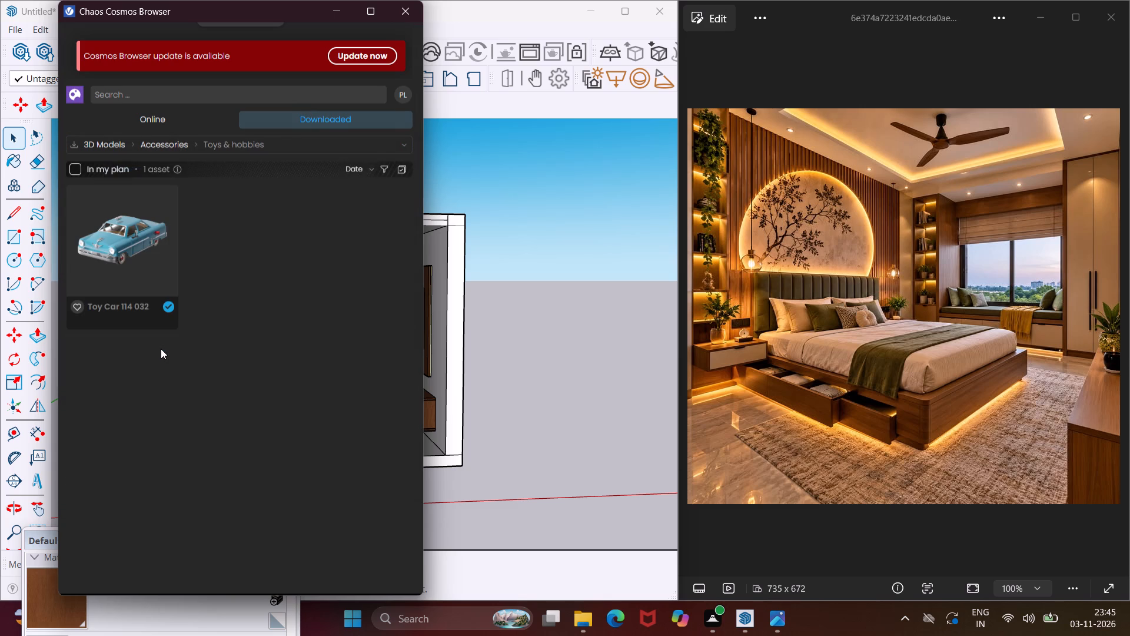
pyautogui.click(264, 145)
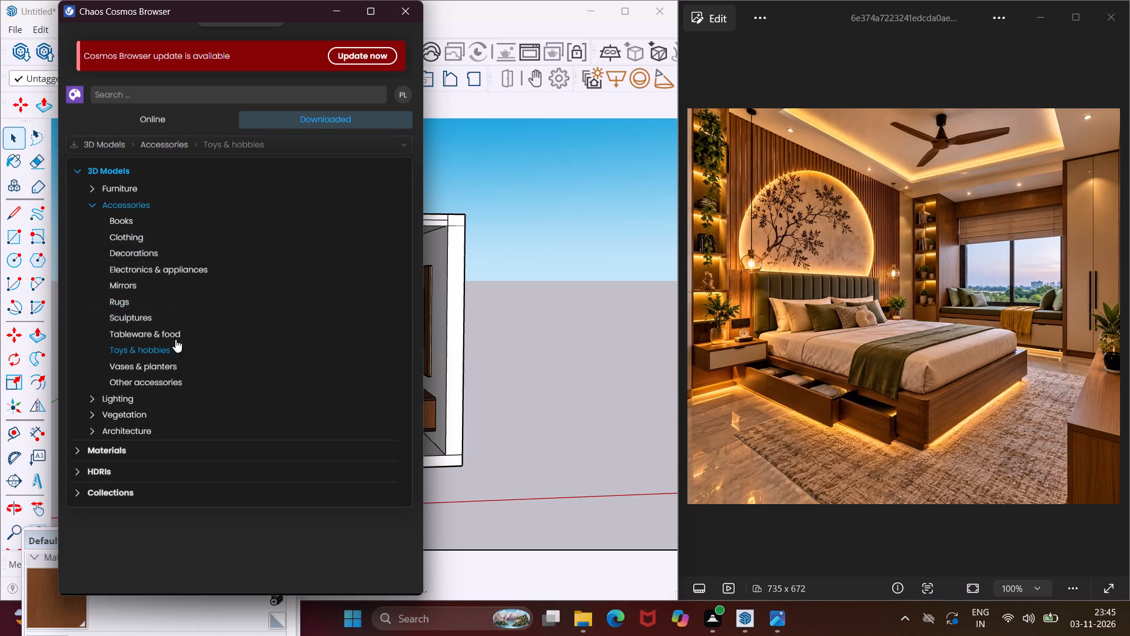
pyautogui.click(173, 363)
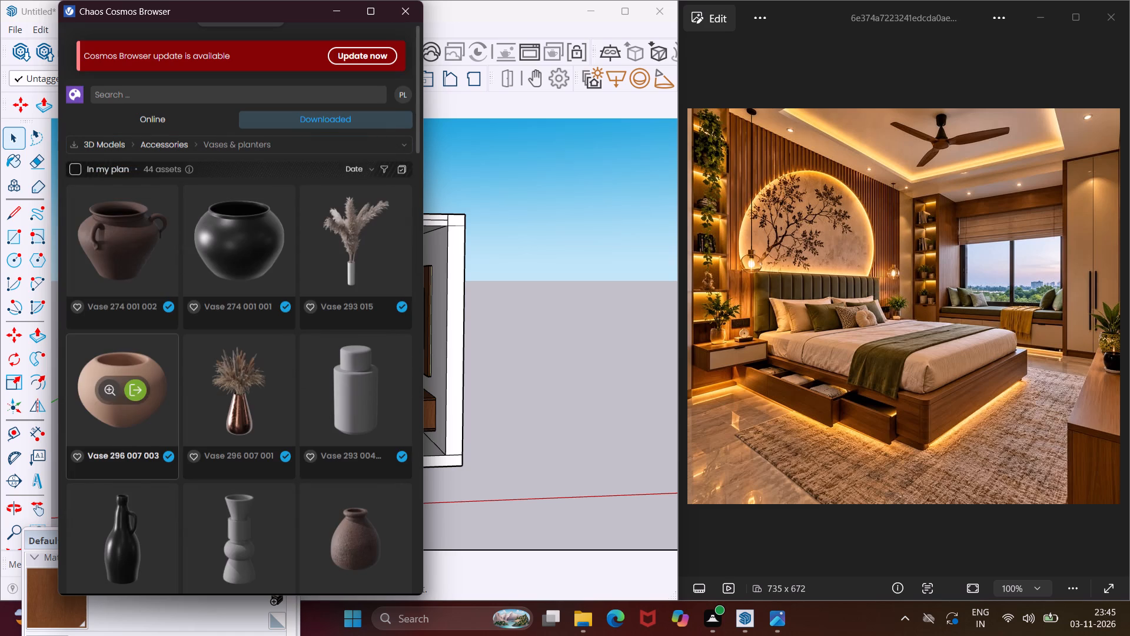
# Import the Vase 005 model from the Cosmos vases and place it on top of the TV unit.
pyautogui.click(488, 597)
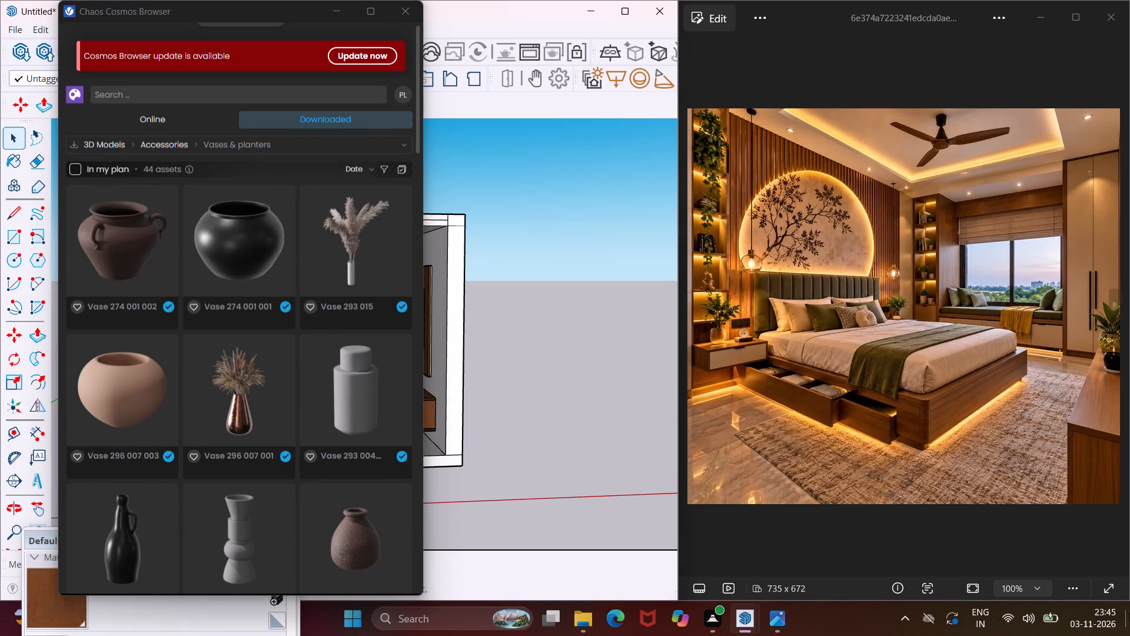
pyautogui.scroll(-2, 207, 416)
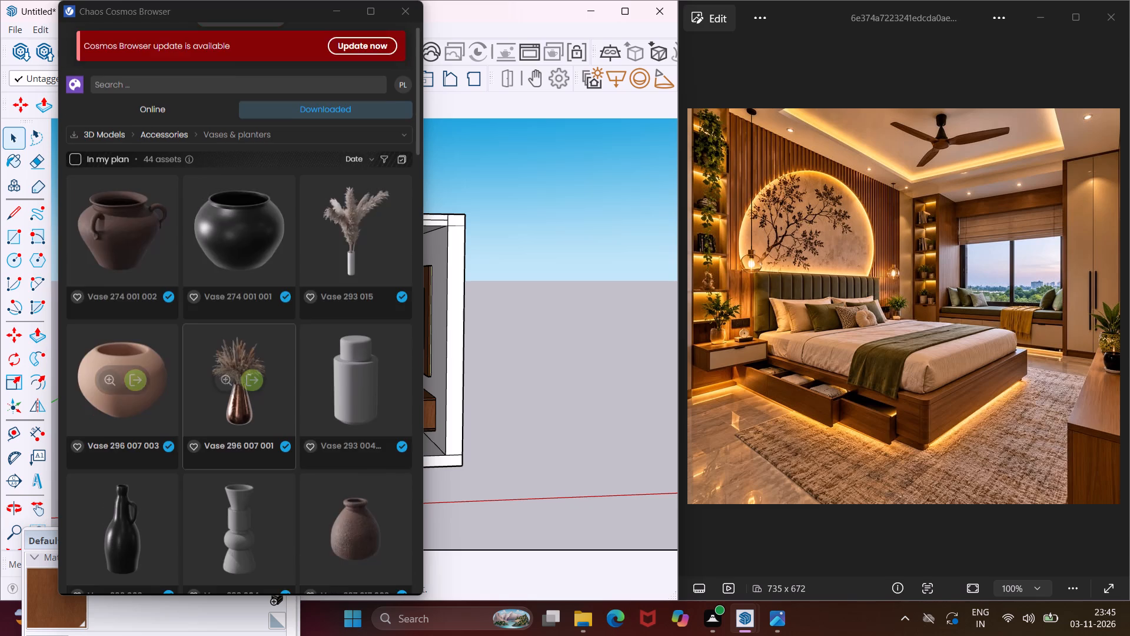
pyautogui.scroll(-10, 208, 420)
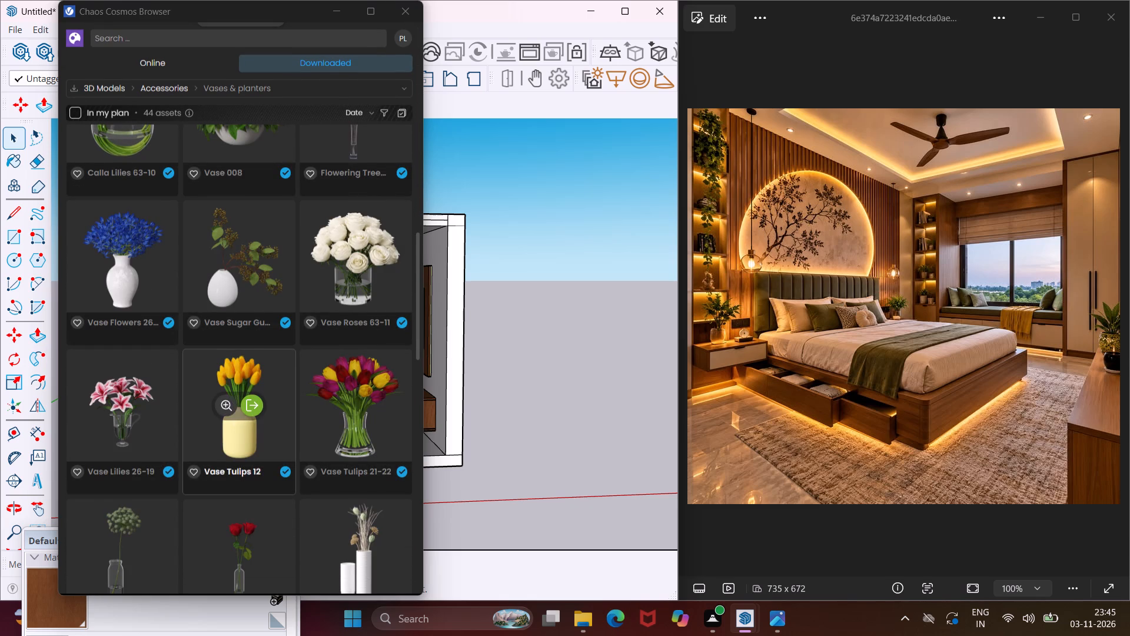
pyautogui.scroll(-6, 231, 436)
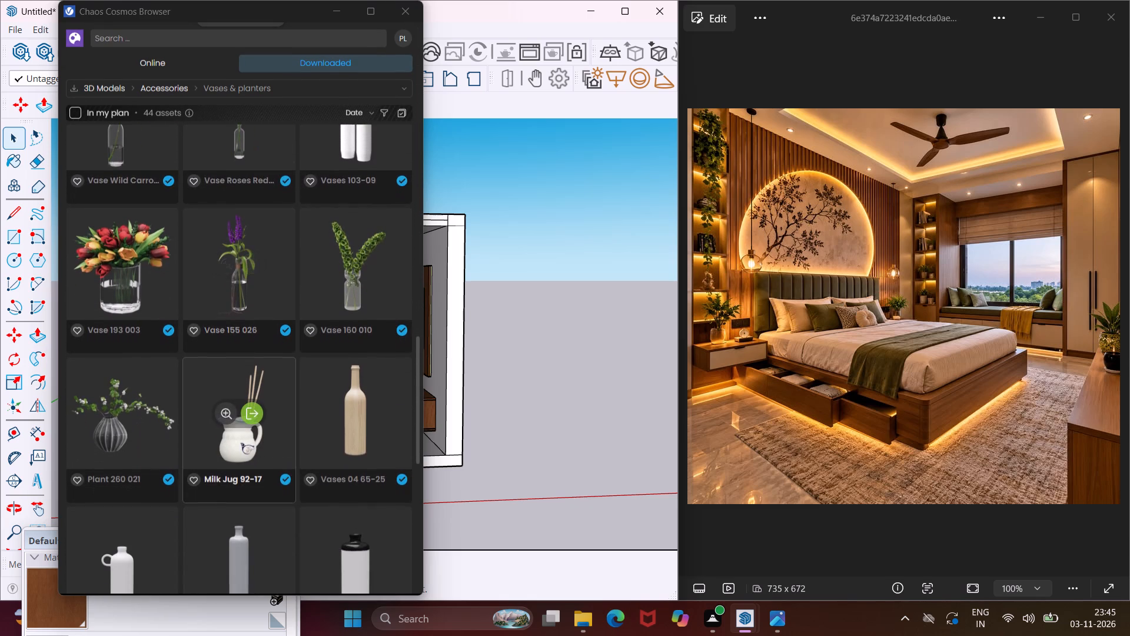
pyautogui.scroll(-6, 236, 439)
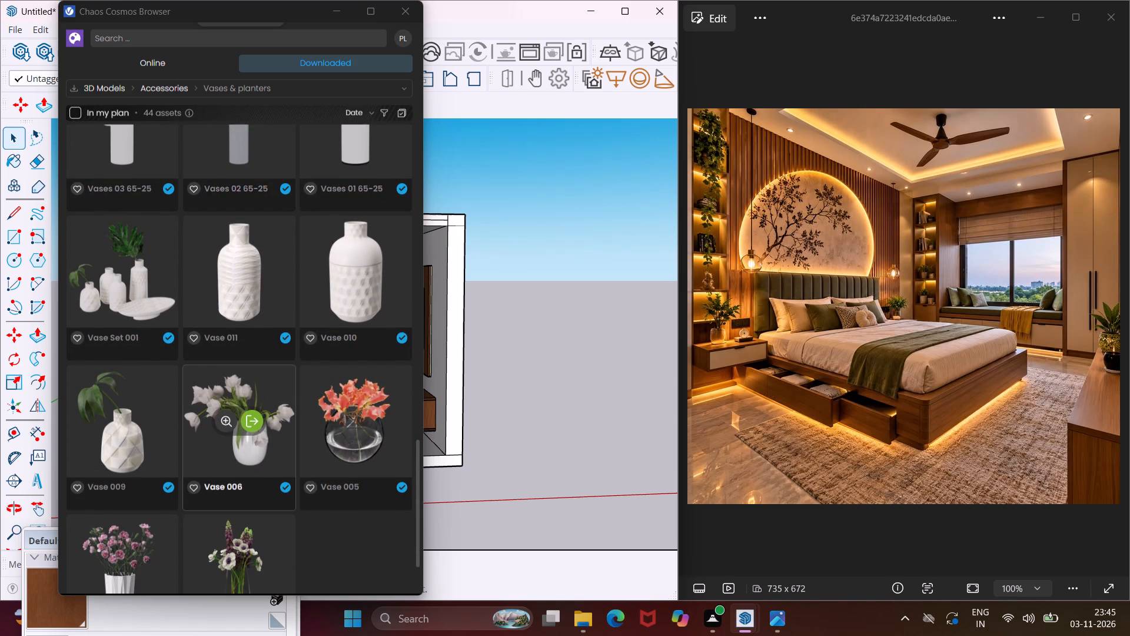
pyautogui.scroll(-1, 267, 419)
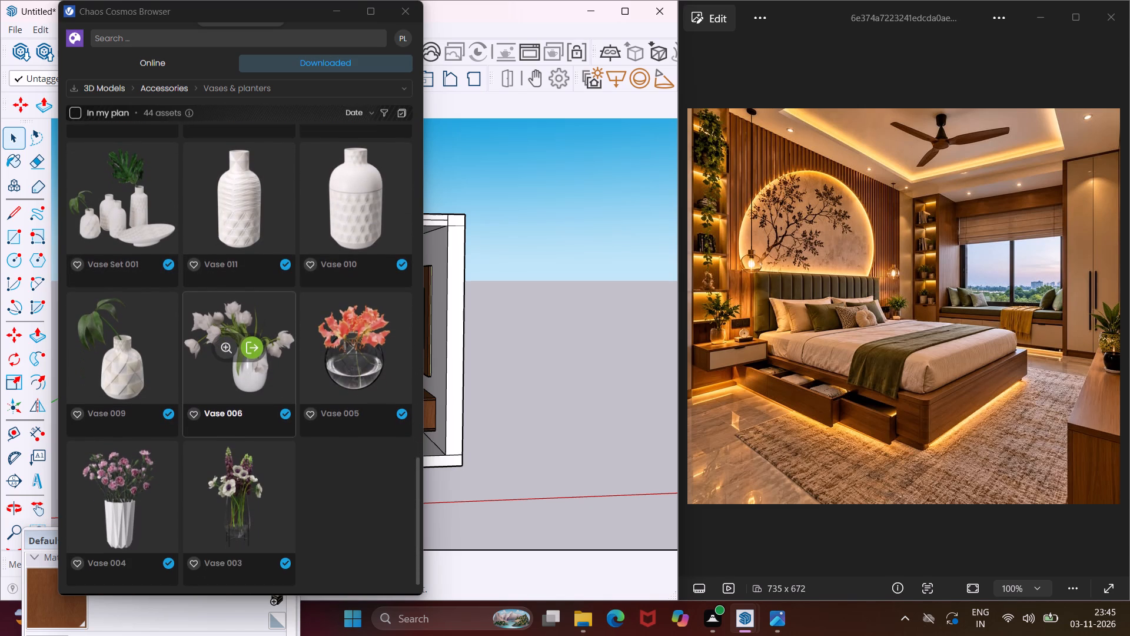
pyautogui.click(368, 351)
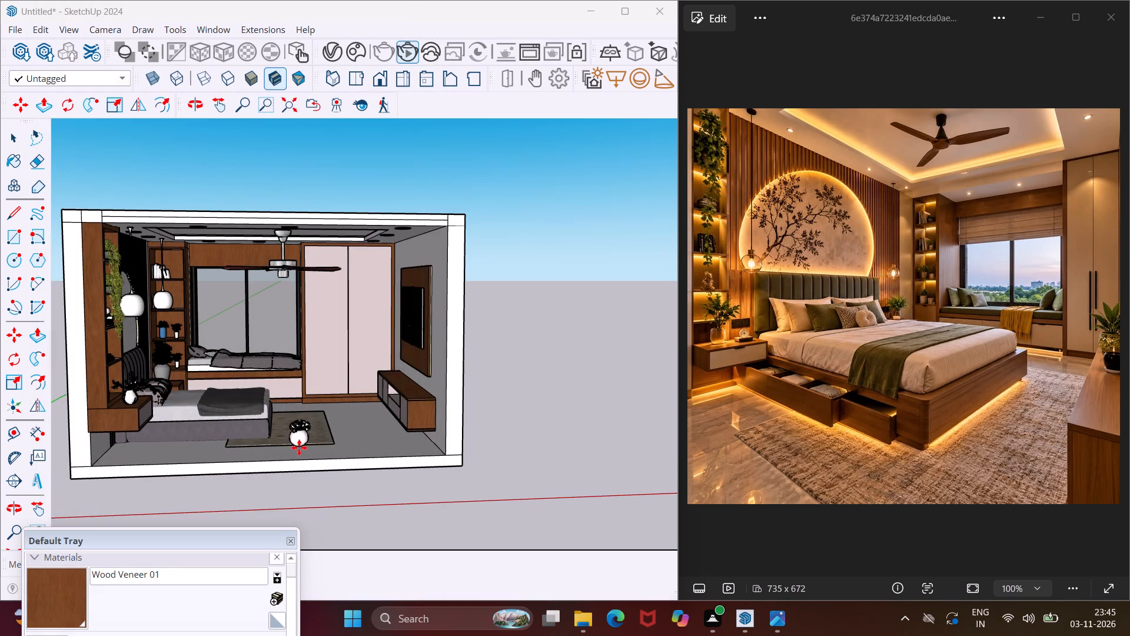
pyautogui.moveTo(300, 448); pyautogui.dragTo(308, 524, button='middle')
pyautogui.scroll(12, 444, 385)
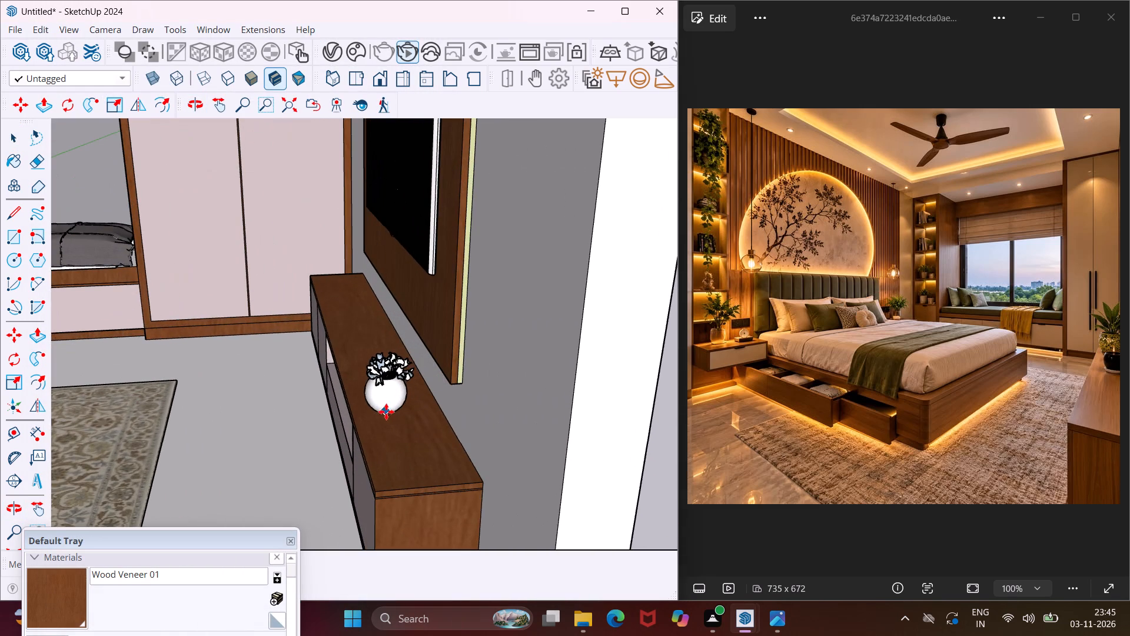
pyautogui.click(385, 413)
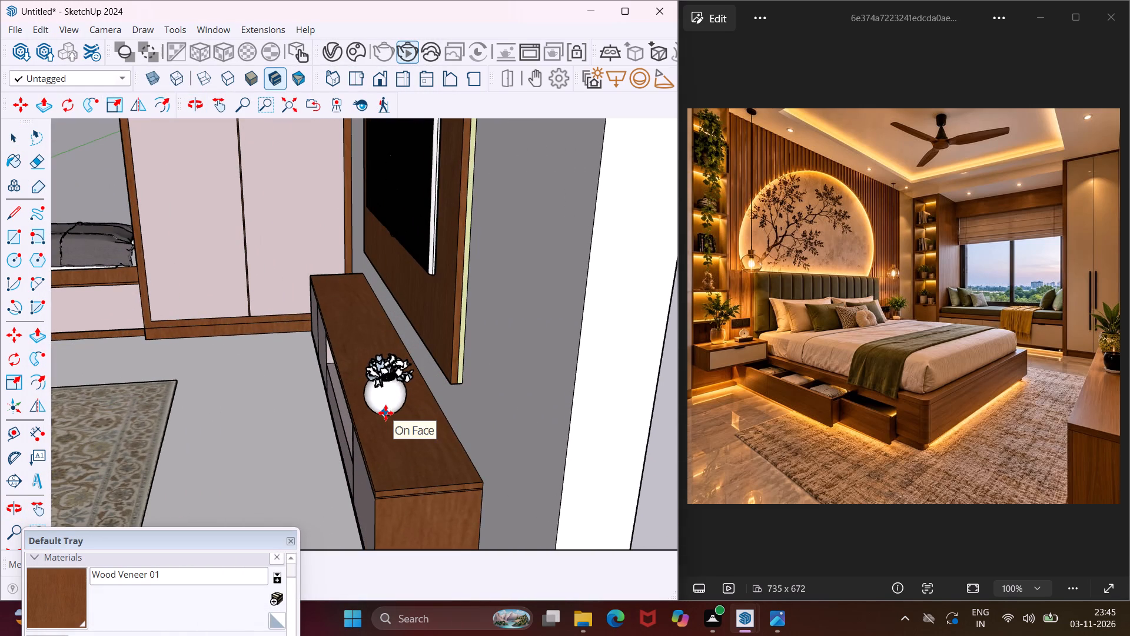
pyautogui.press('Escape')
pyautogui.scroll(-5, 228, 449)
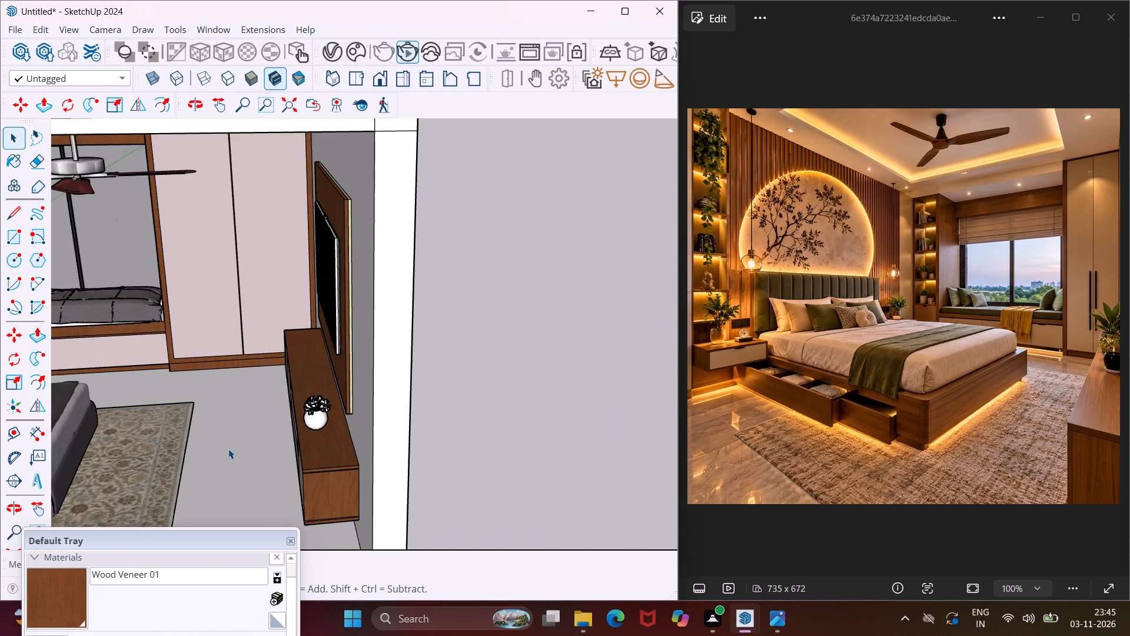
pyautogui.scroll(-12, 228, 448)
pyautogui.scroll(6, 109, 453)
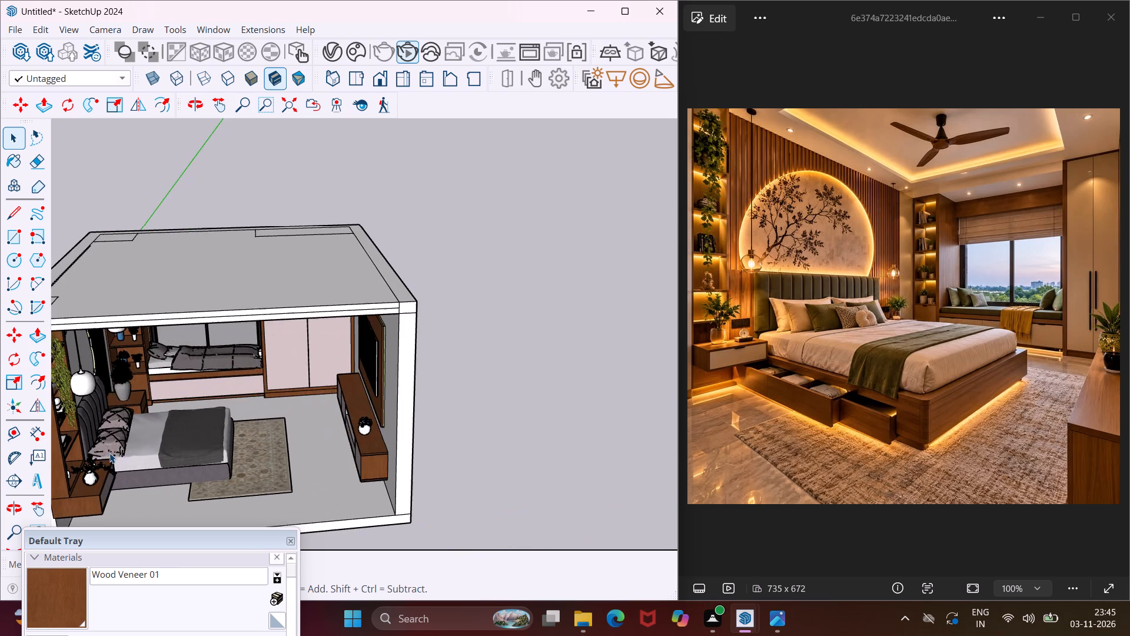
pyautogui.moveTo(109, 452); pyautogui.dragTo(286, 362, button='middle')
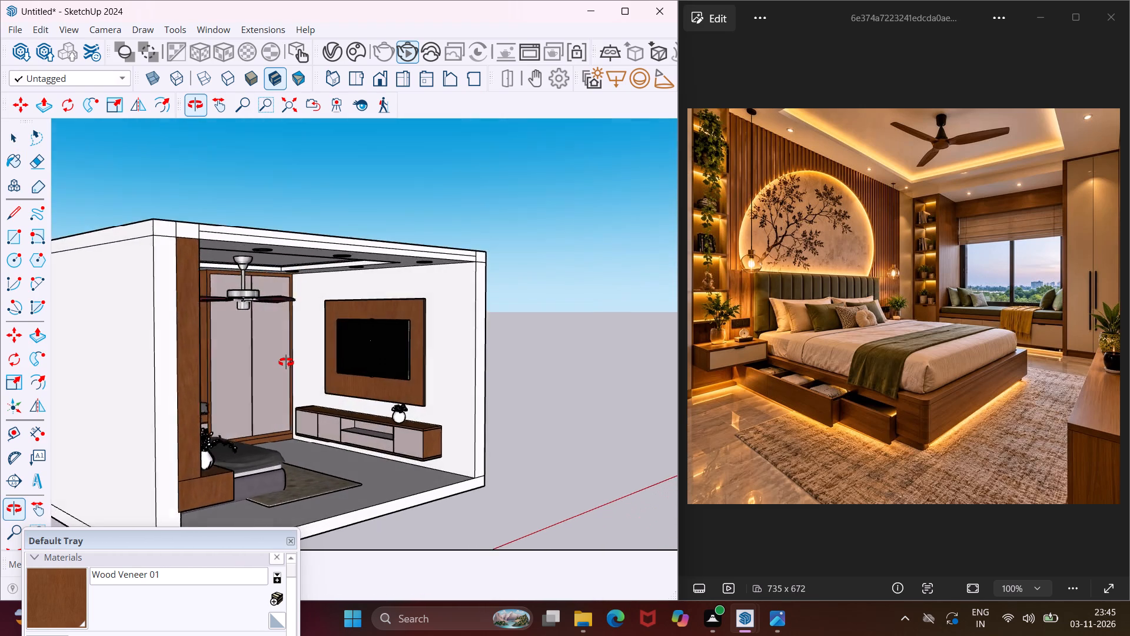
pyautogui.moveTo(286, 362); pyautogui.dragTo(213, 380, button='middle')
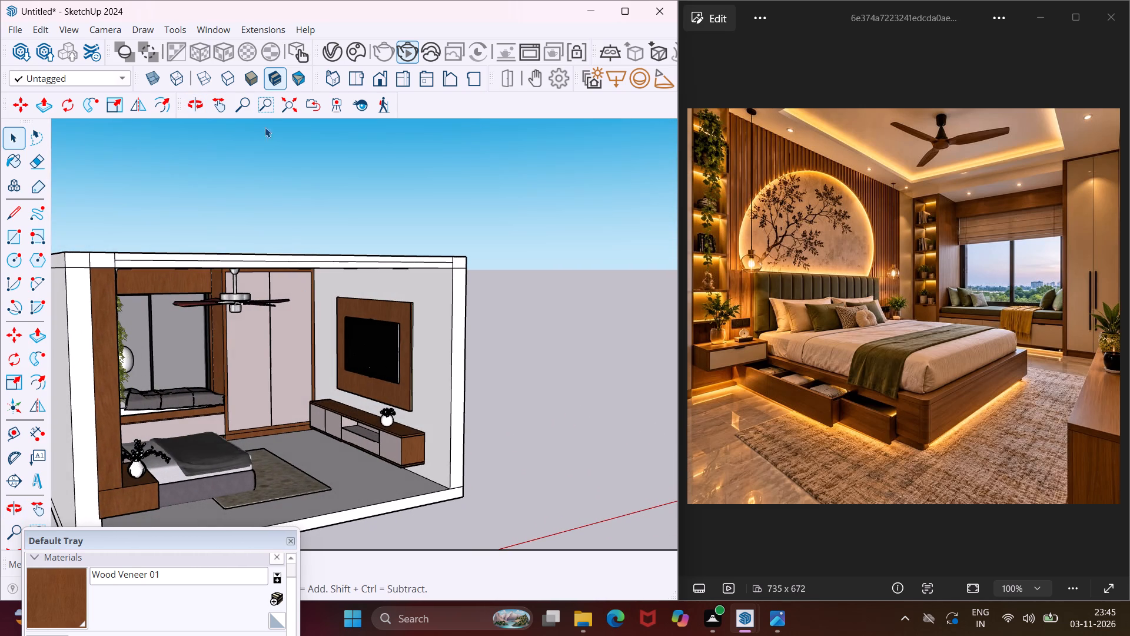
# Import the Tiles L01 200cm material from the downloaded Cosmos tile materials into the scene.
pyautogui.click(333, 47)
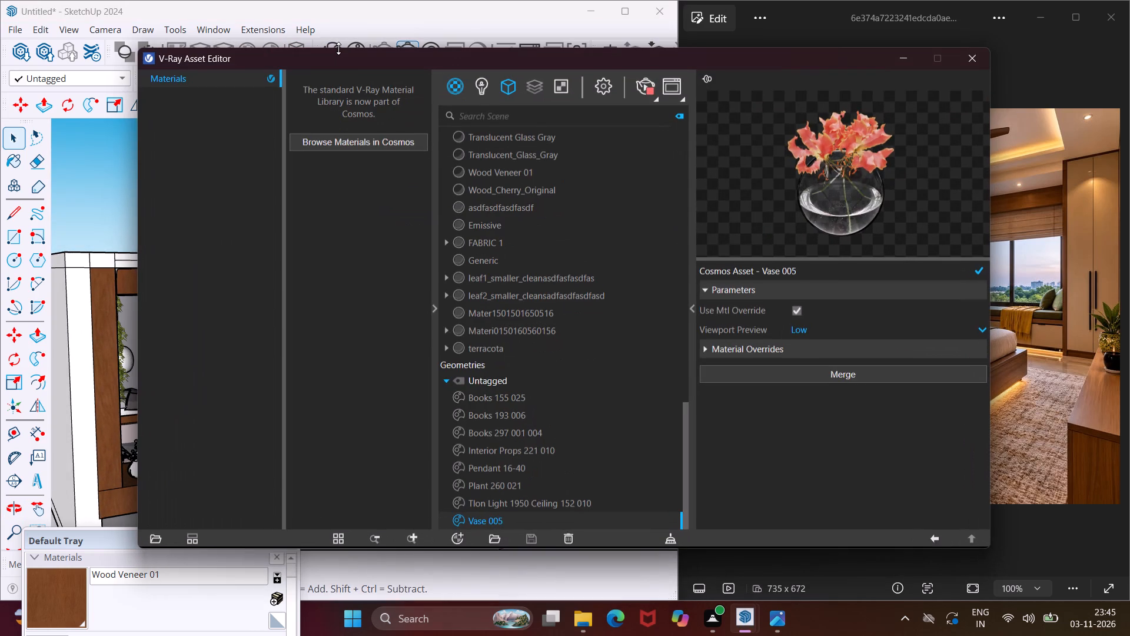
pyautogui.click(378, 145)
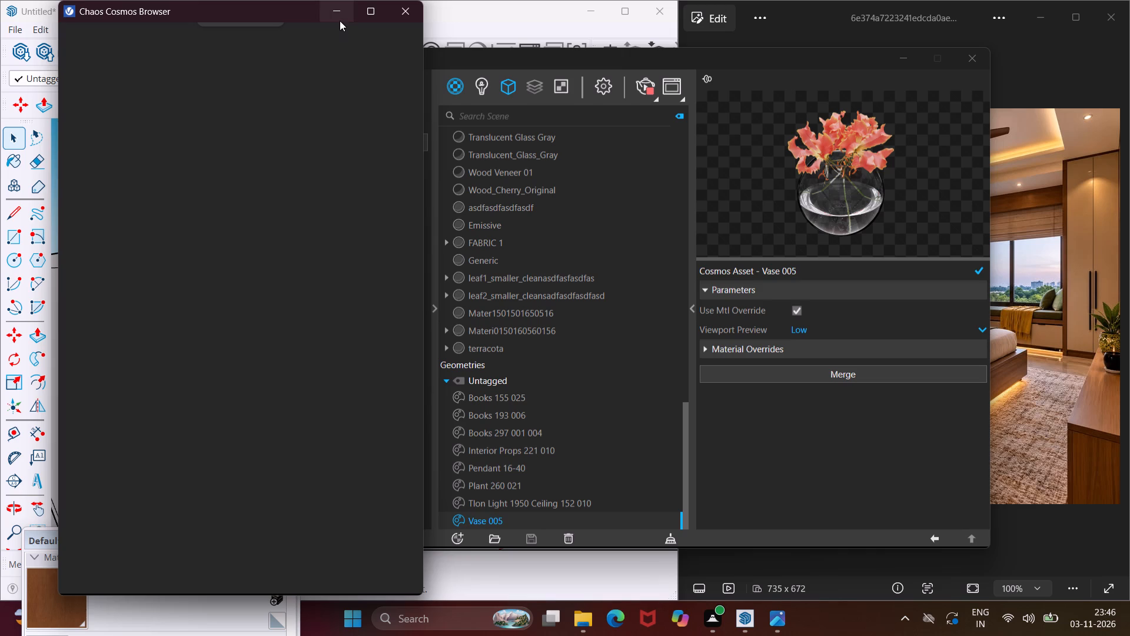
pyautogui.click(340, 16)
pyautogui.click(381, 137)
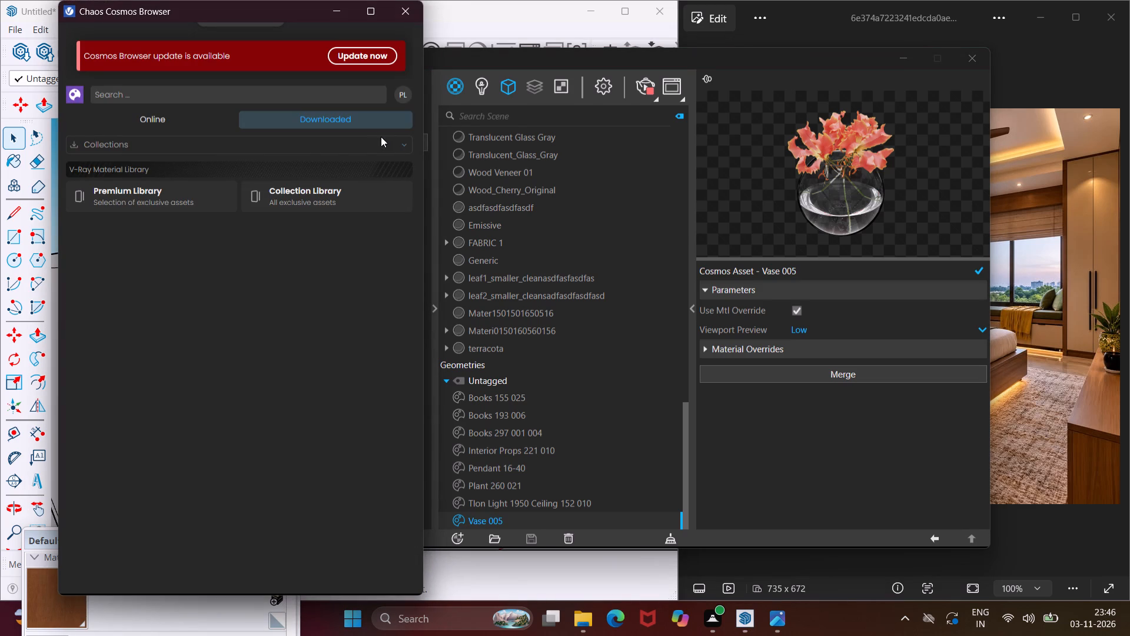
pyautogui.click(385, 144)
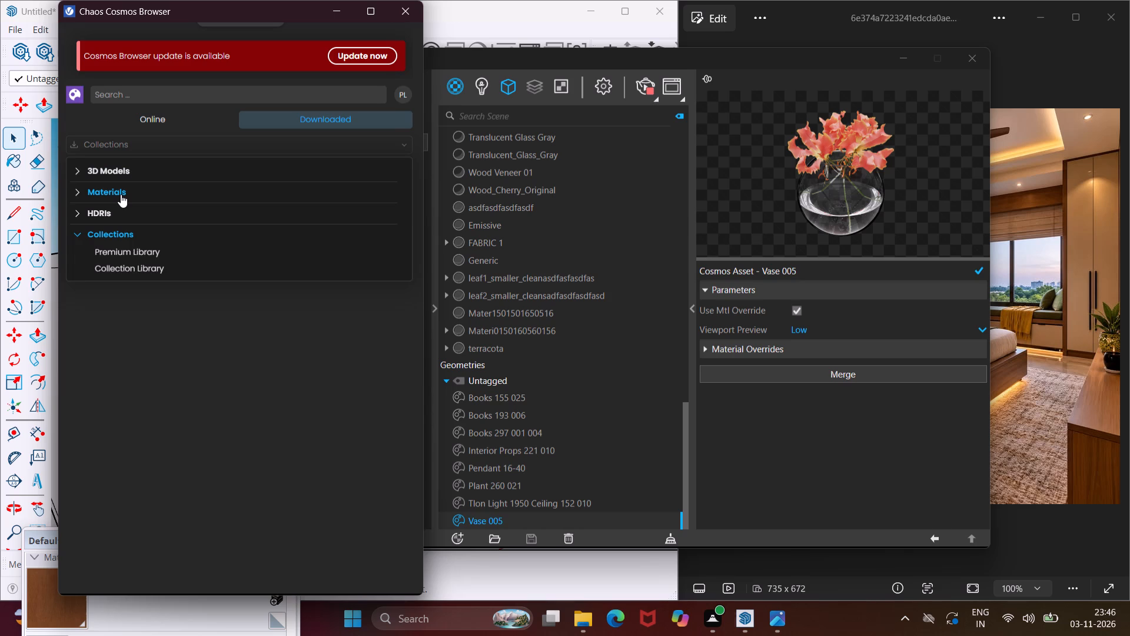
pyautogui.click(121, 194)
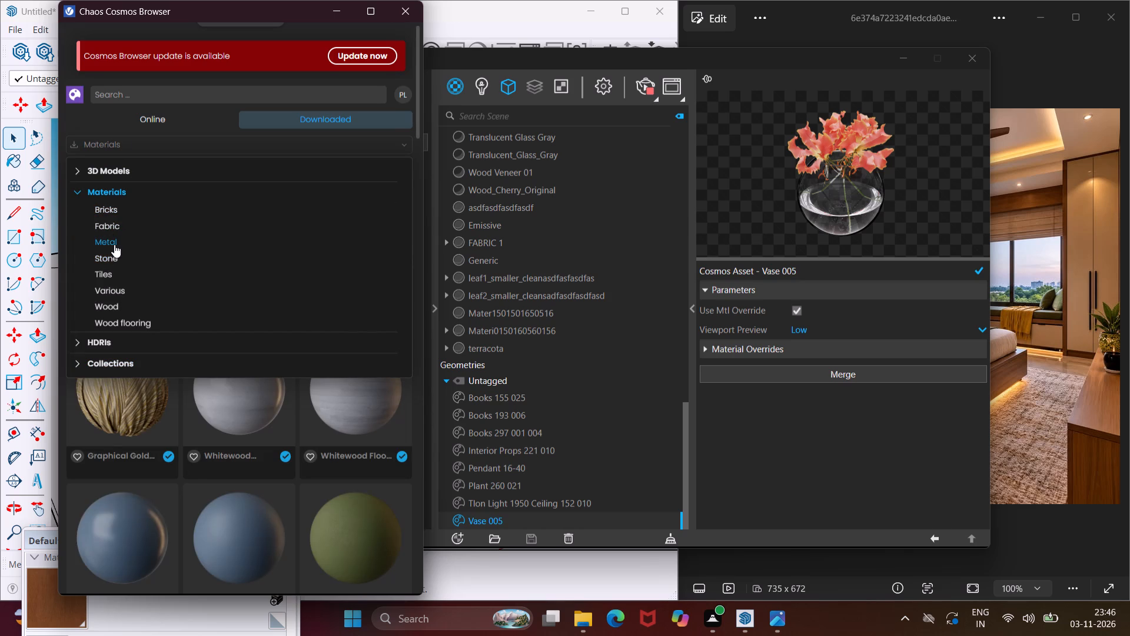
pyautogui.click(111, 276)
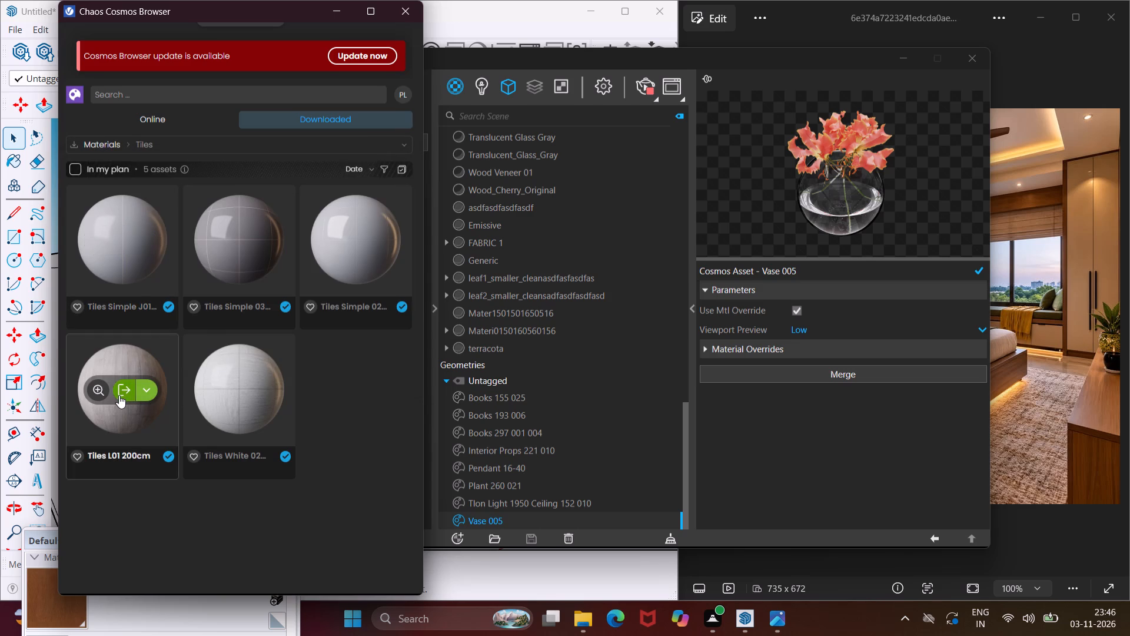
pyautogui.click(119, 395)
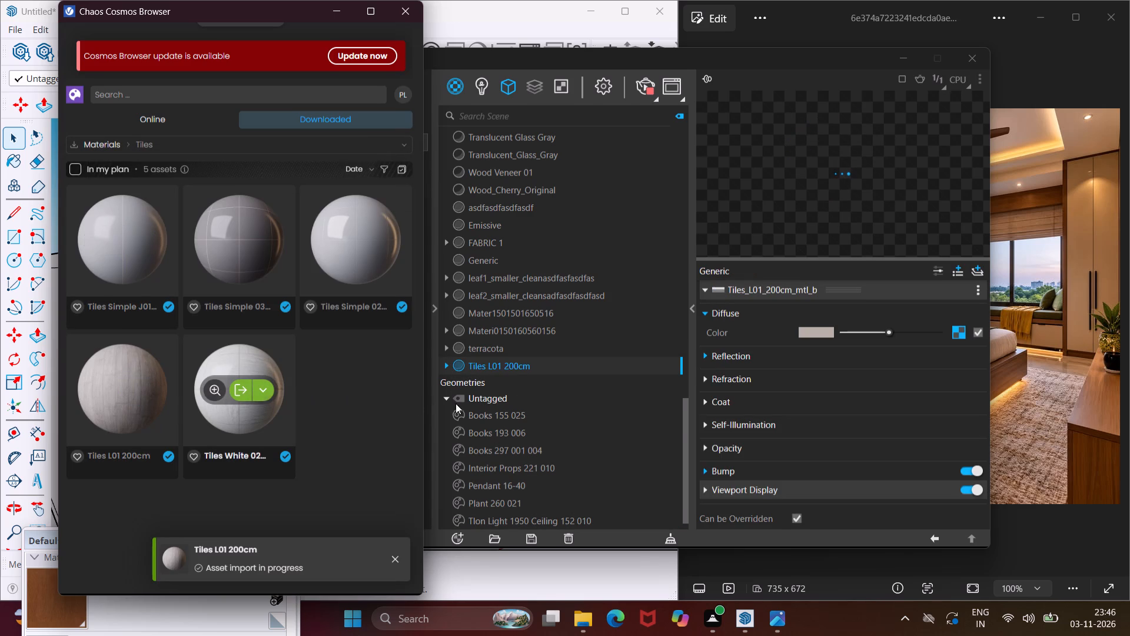
# Lighten the Tiles L01 200cm reflection colour to RGB about 0.69, 0.67, 0.67 and set its Reflection Glossiness to 0.85.
pyautogui.click(705, 357)
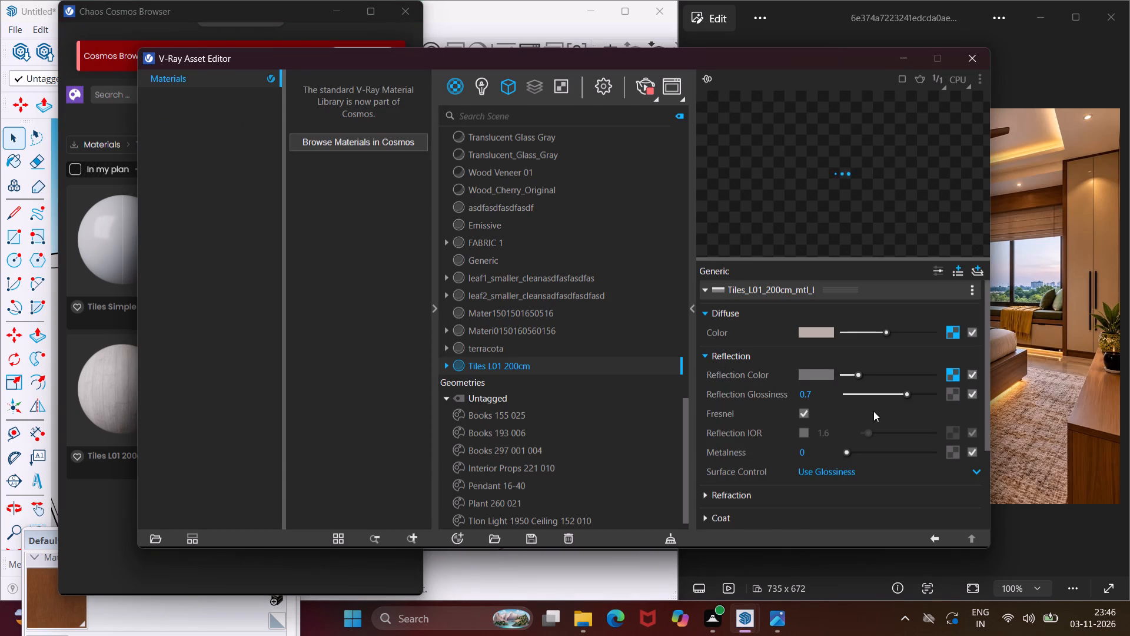
pyautogui.click(824, 373)
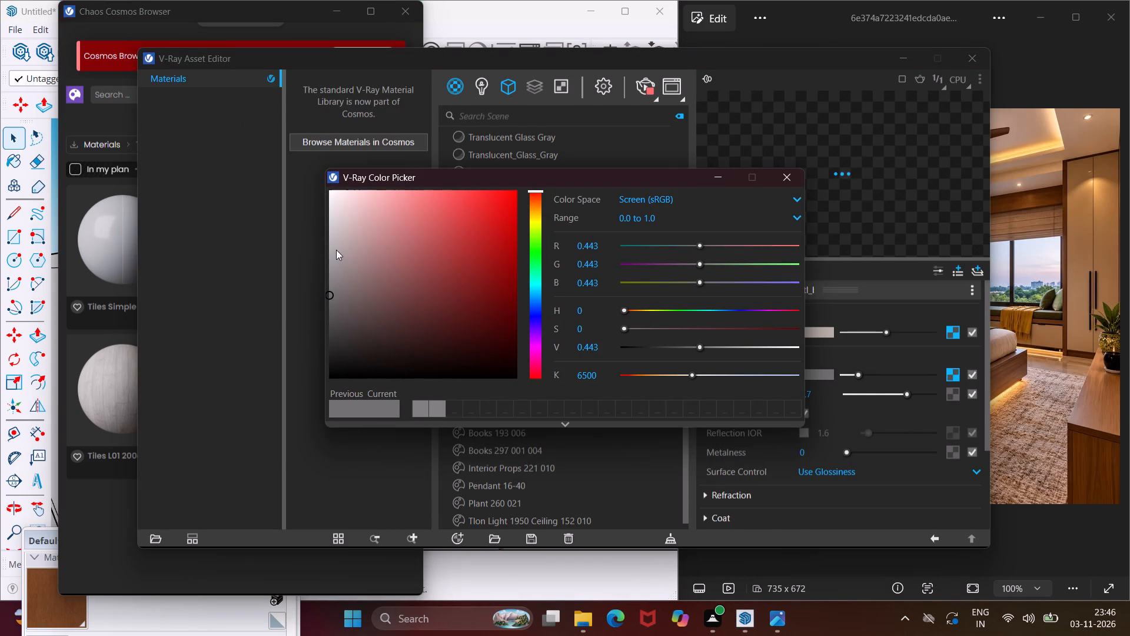
pyautogui.click(336, 249)
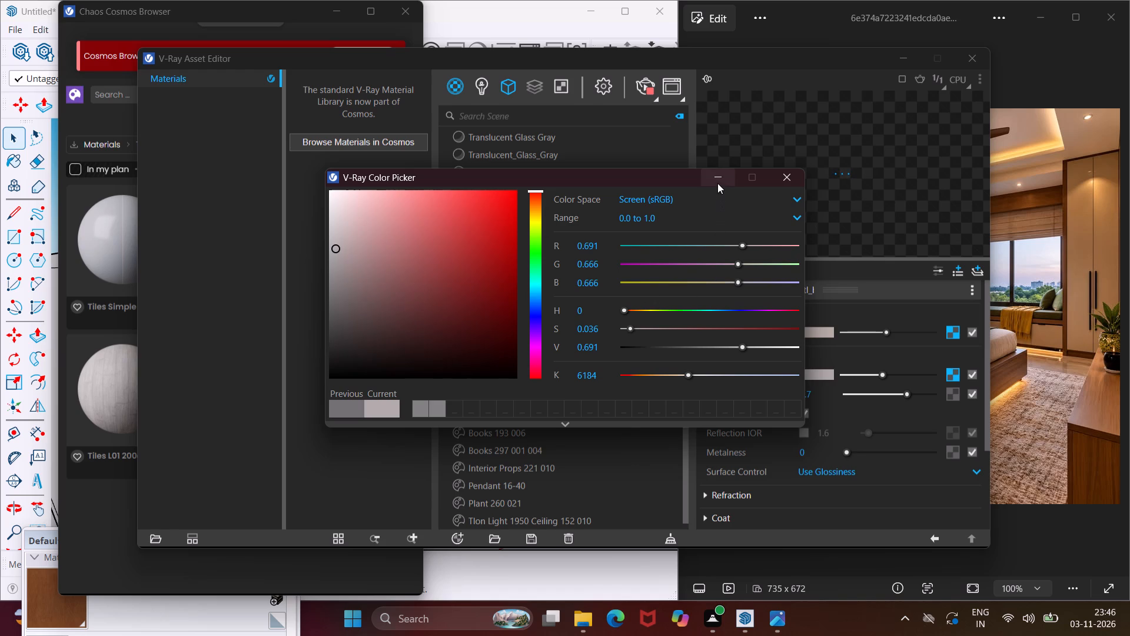
pyautogui.click(717, 183)
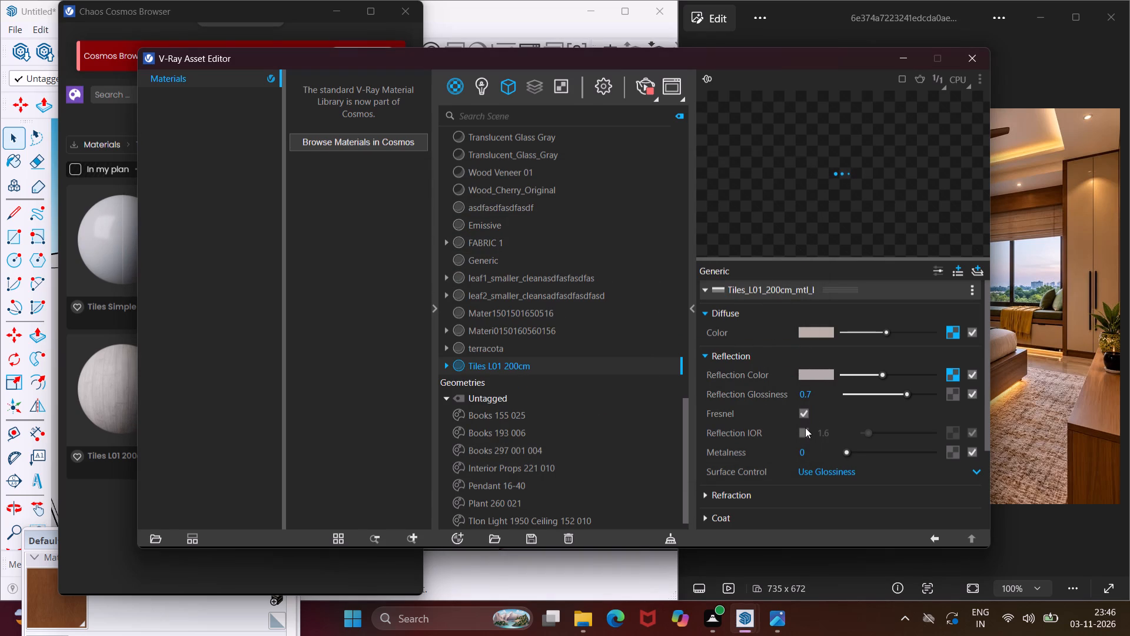
pyautogui.click(920, 397)
# Enable the Reflection IOR of the Tiles L01 200cm material and set it to 4.
pyautogui.click(803, 437)
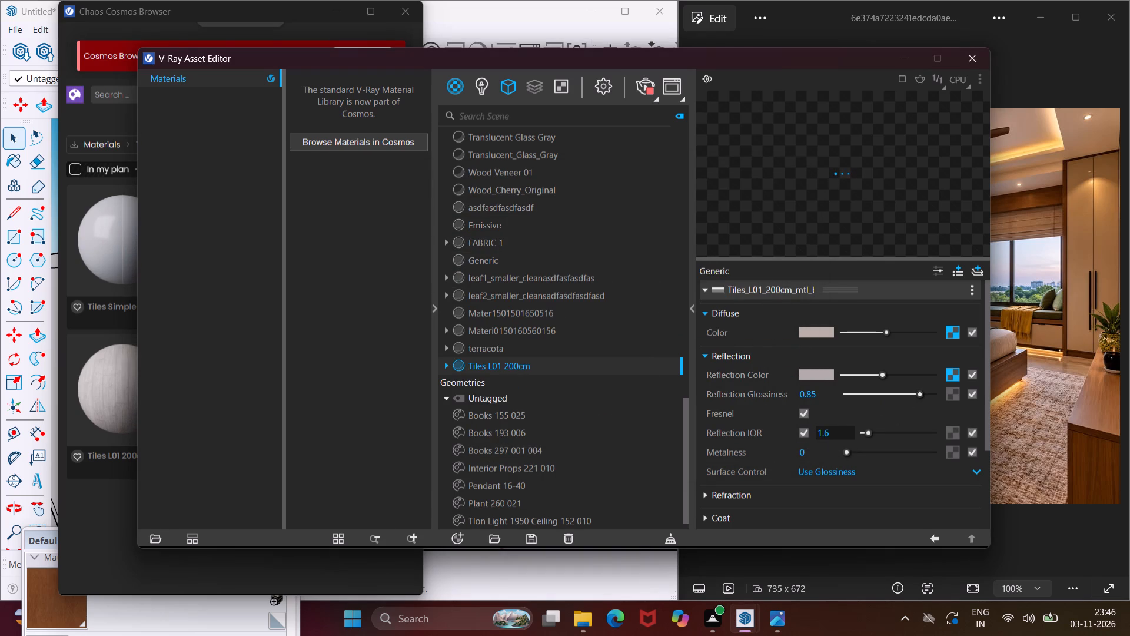
pyautogui.click(835, 435)
pyautogui.press('BackSpace')
pyautogui.press('BackSpace')
pyautogui.press('BackSpace')
pyautogui.press('4')
pyautogui.press('Return')
# Paint the bedroom floor with the Tiles L01 200cm material.
pyautogui.doubleClick(553, 365)
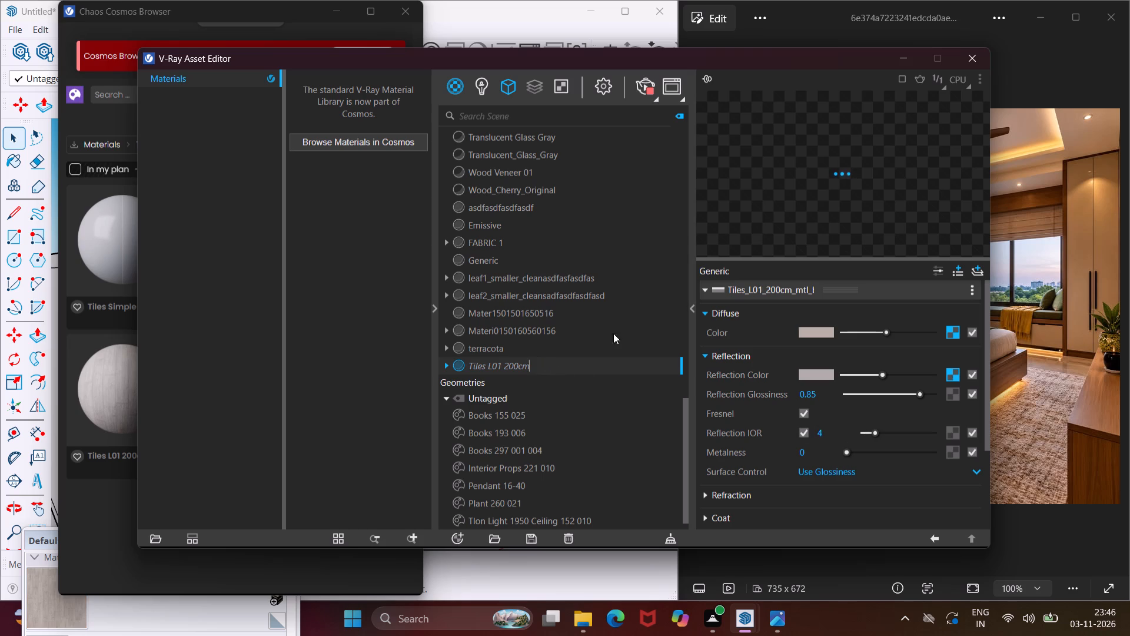
pyautogui.click(899, 58)
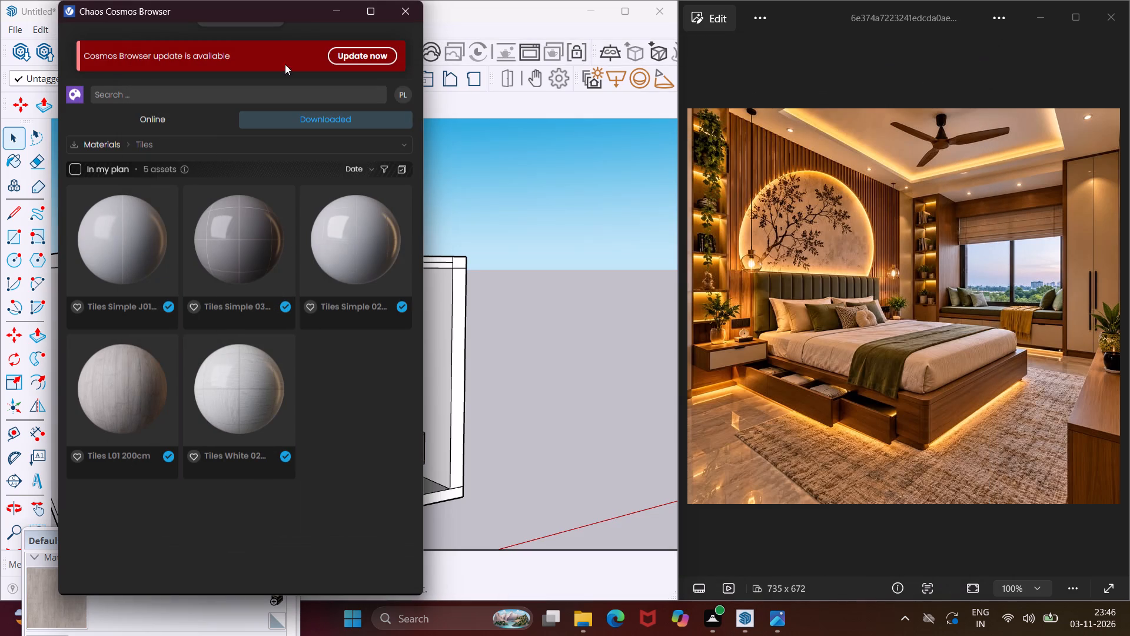
pyautogui.click(335, 9)
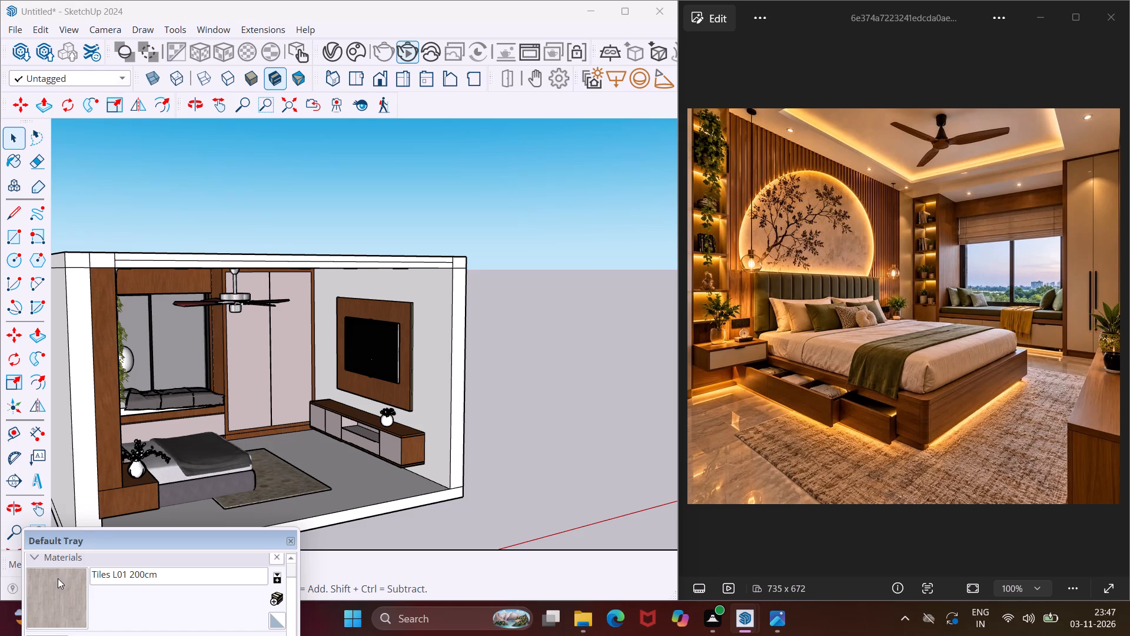
pyautogui.click(58, 594)
pyautogui.scroll(5, 373, 481)
pyautogui.click(372, 491)
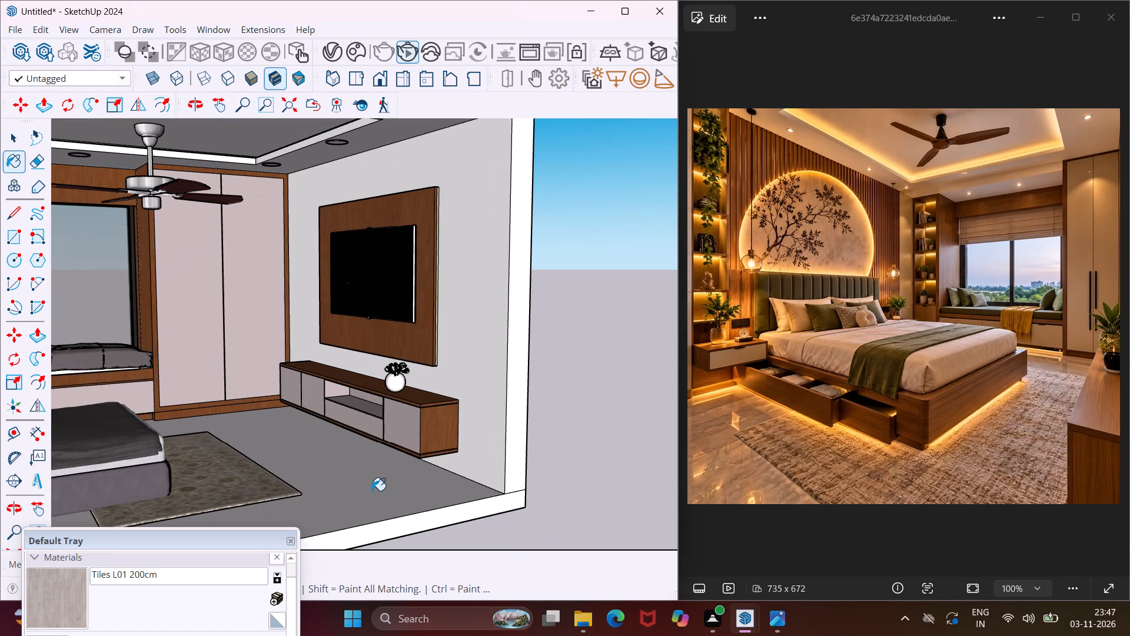
pyautogui.scroll(-5, 372, 491)
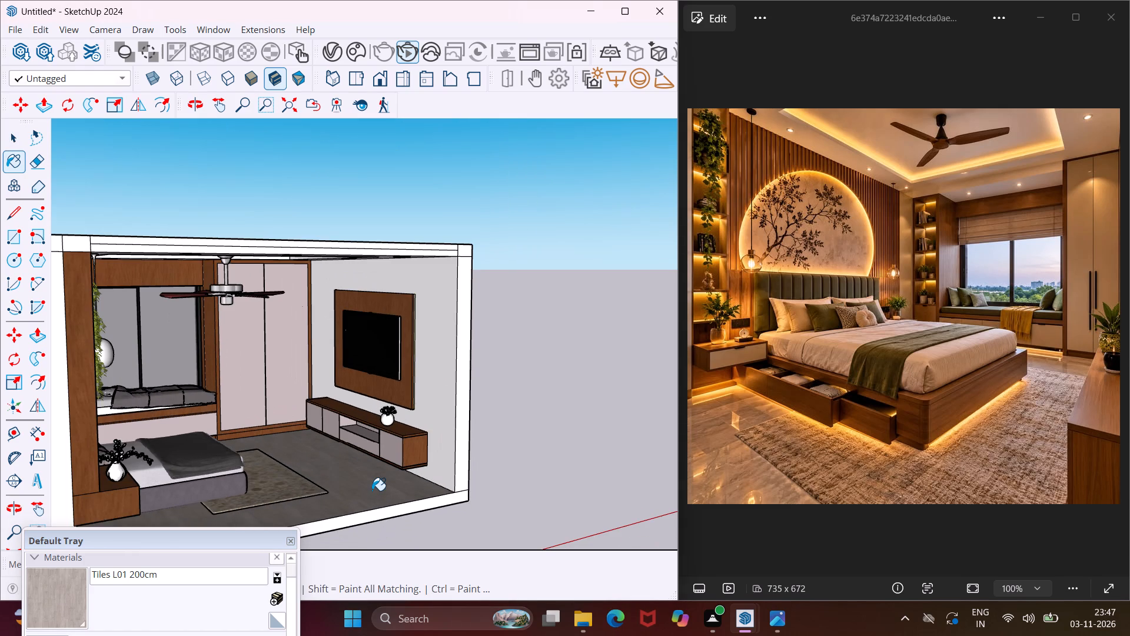
pyautogui.moveTo(372, 491); pyautogui.dragTo(337, 429, button='middle')
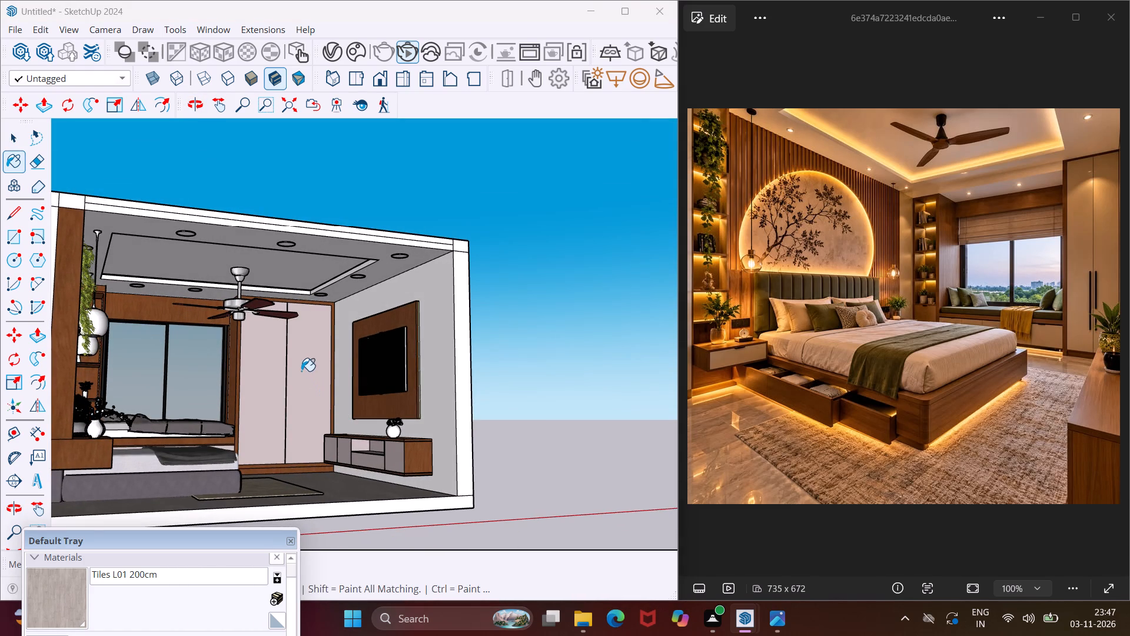
pyautogui.press('Escape')
pyautogui.press('space')
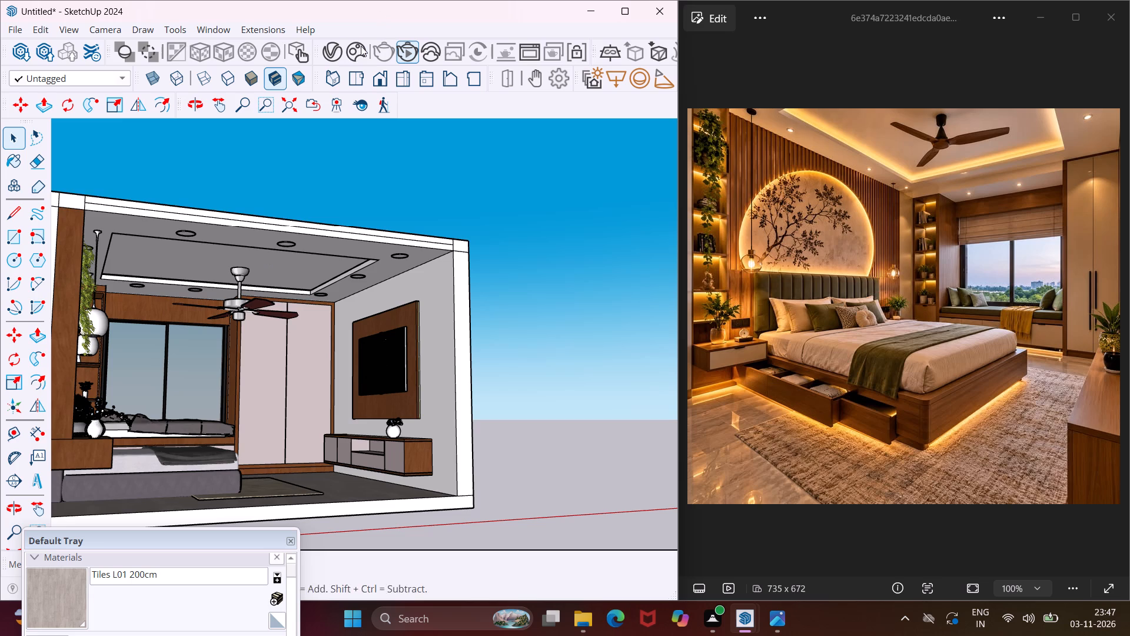
# Create a new Generic V-Ray material with a pale diffuse colour of RGB about 0.82, 0.8, 0.8.
pyautogui.click(340, 46)
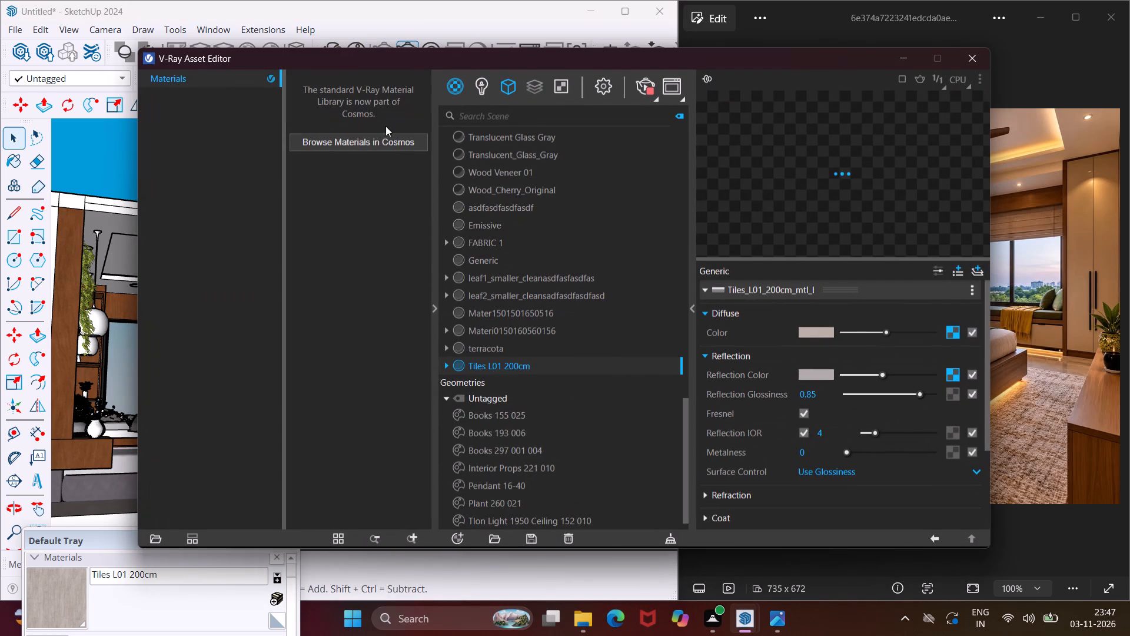
pyautogui.click(460, 536)
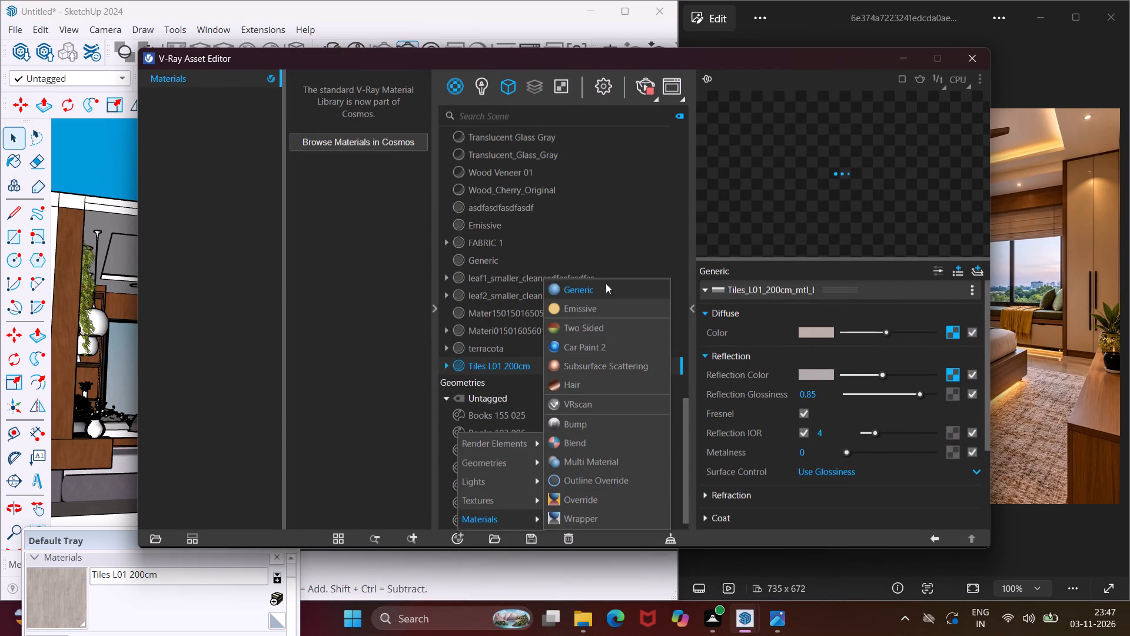
pyautogui.click(606, 283)
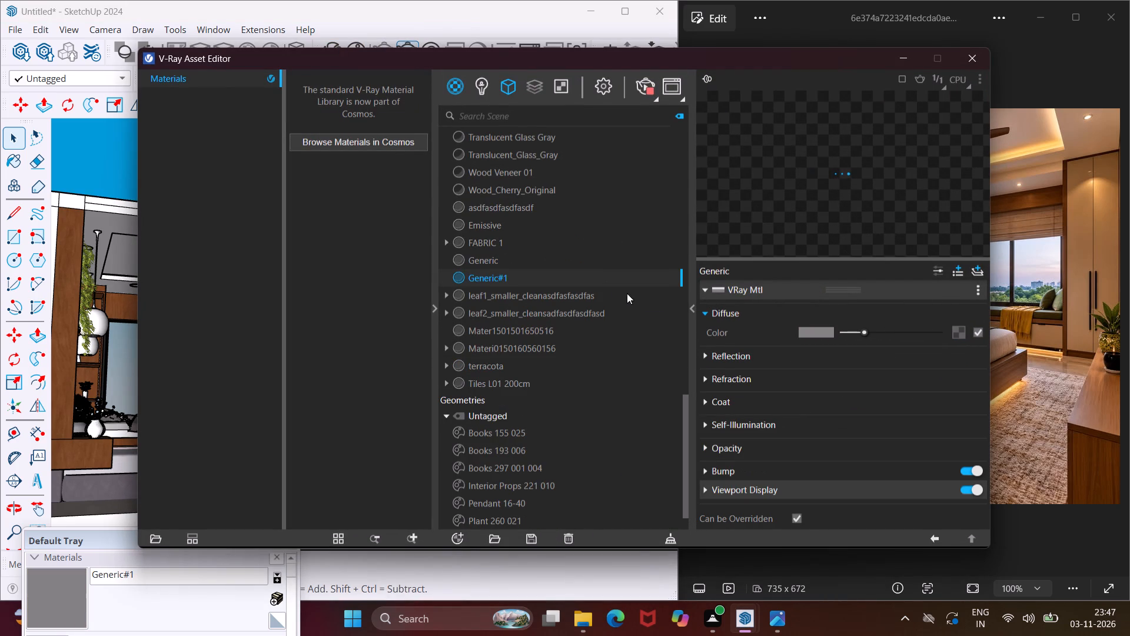
pyautogui.click(810, 332)
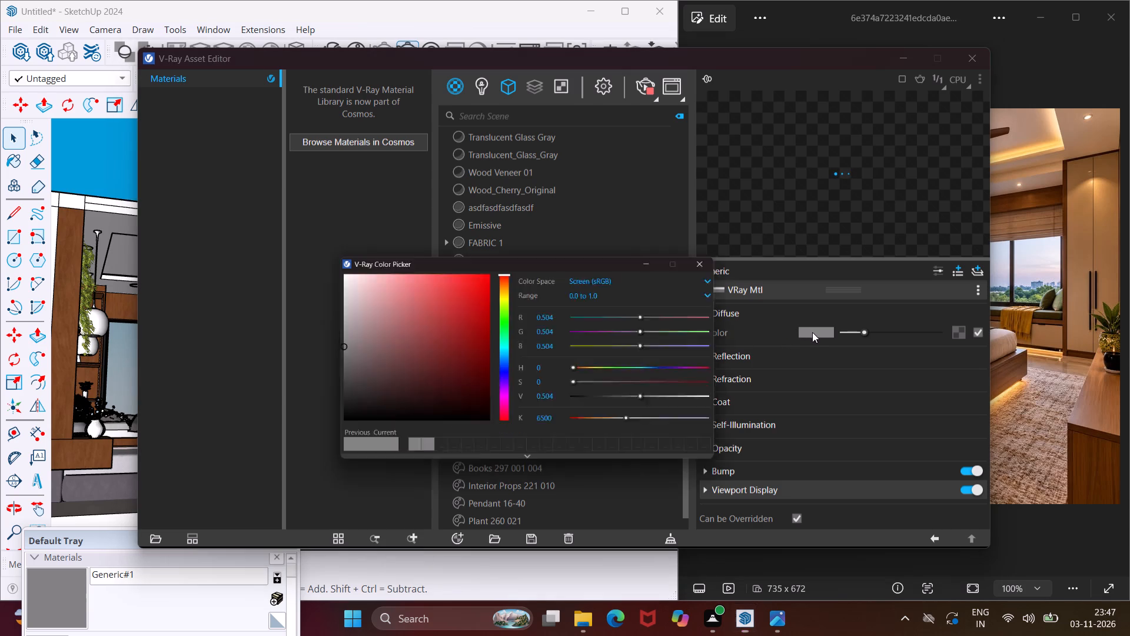
pyautogui.click(334, 234)
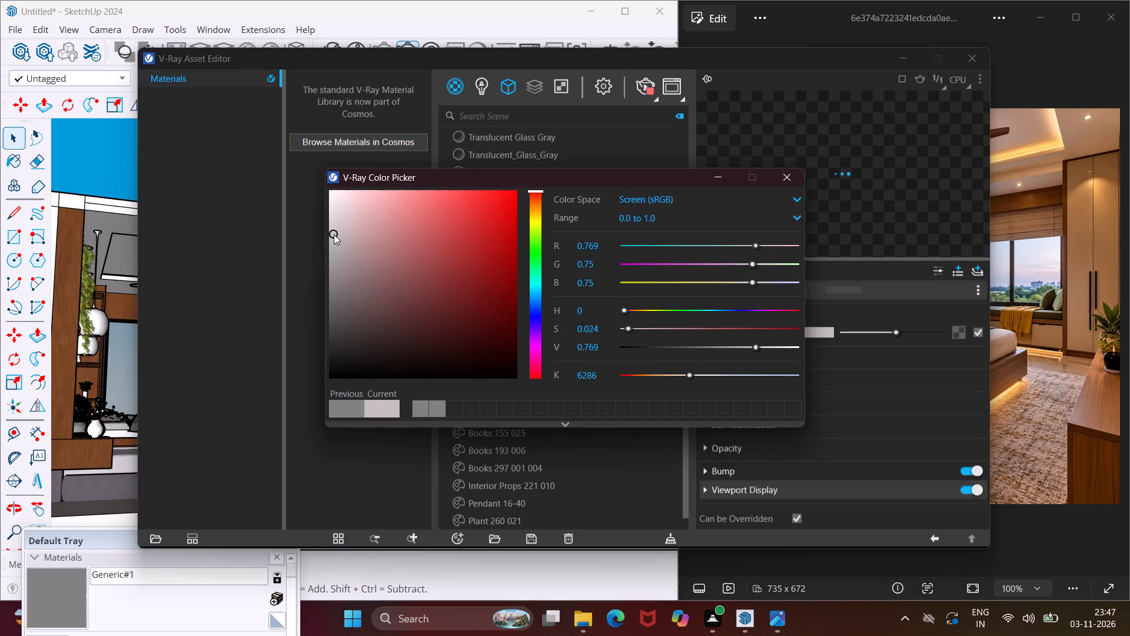
pyautogui.click(334, 224)
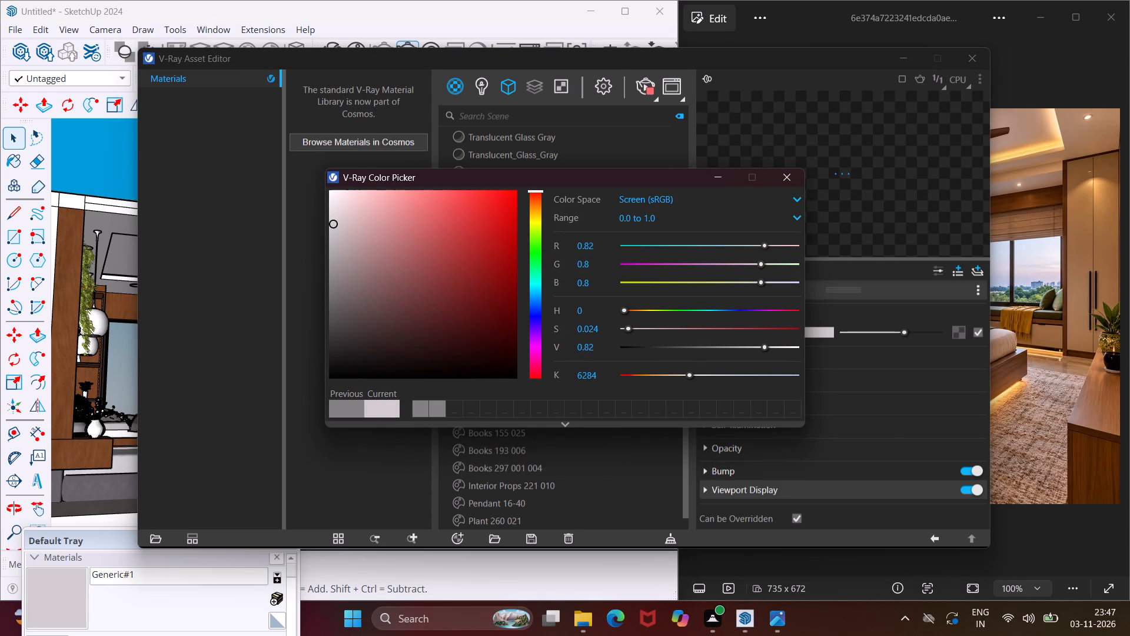
pyautogui.click(710, 182)
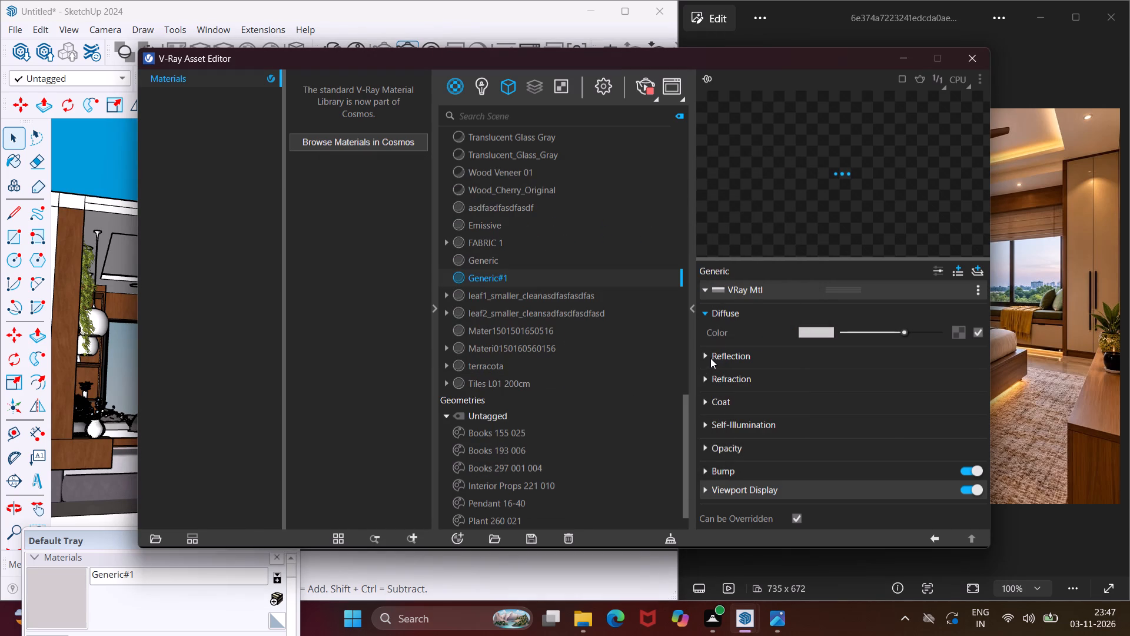
# Set the new material's reflection colour to RGB about 0.81, 0.81, 0.81, its Reflection Glossiness to 0.94, and enable Reflection IOR.
pyautogui.click(702, 356)
pyautogui.click(806, 381)
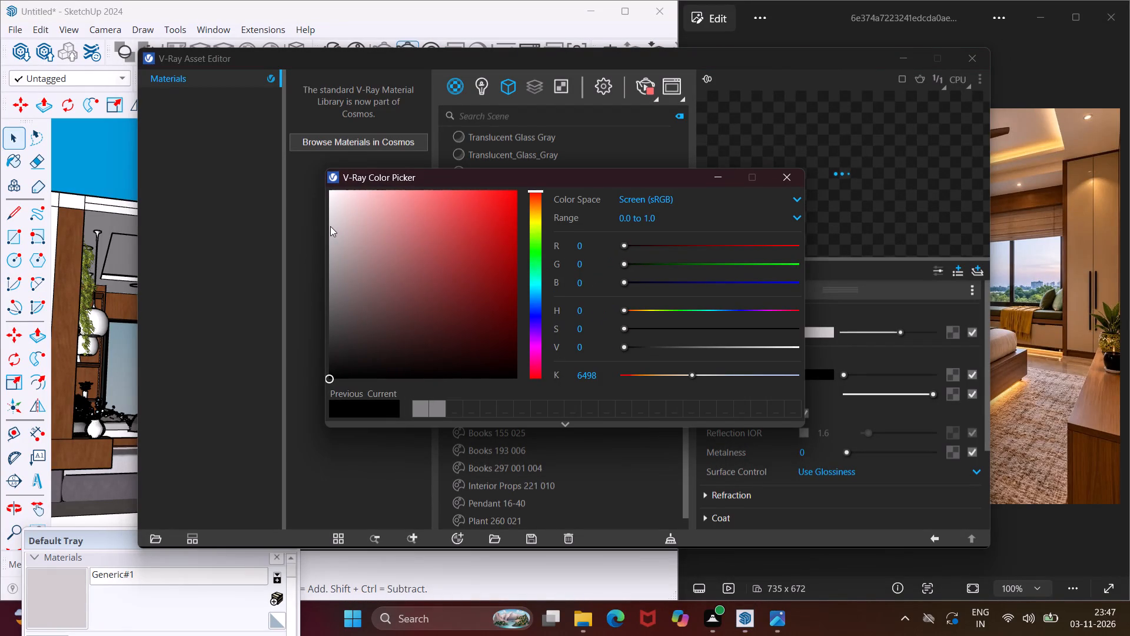
pyautogui.click(330, 226)
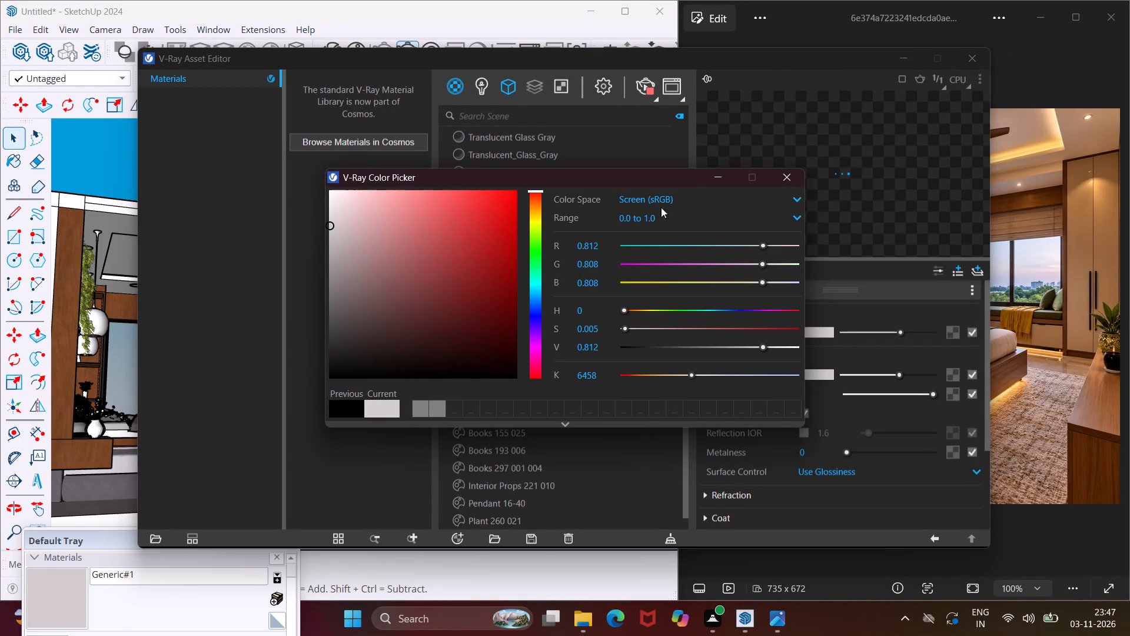
pyautogui.click(717, 175)
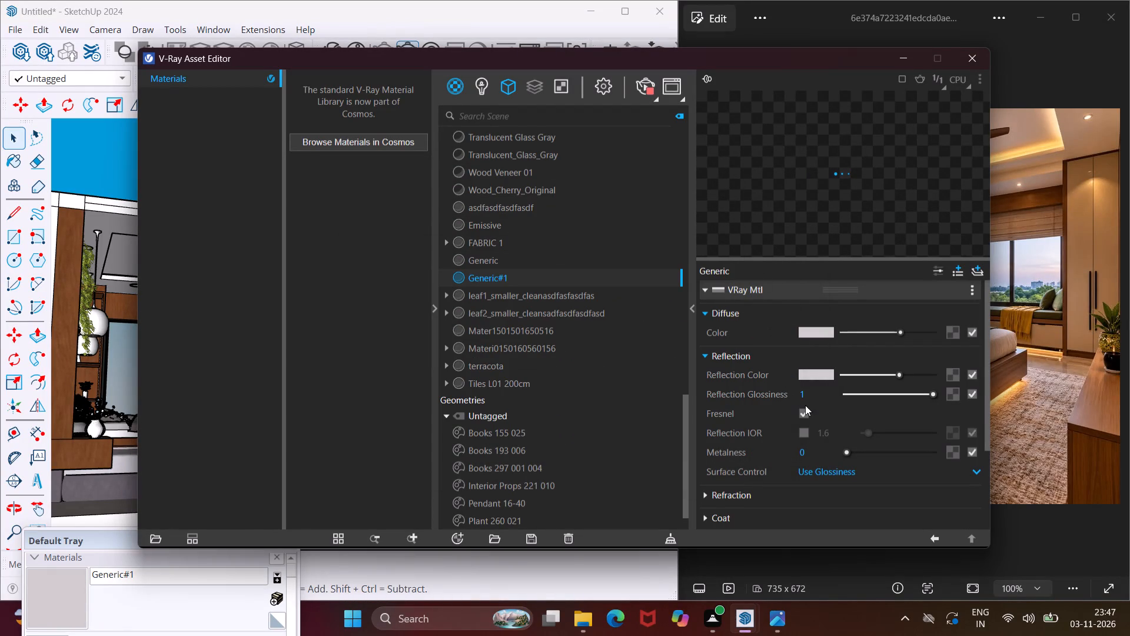
pyautogui.click(928, 396)
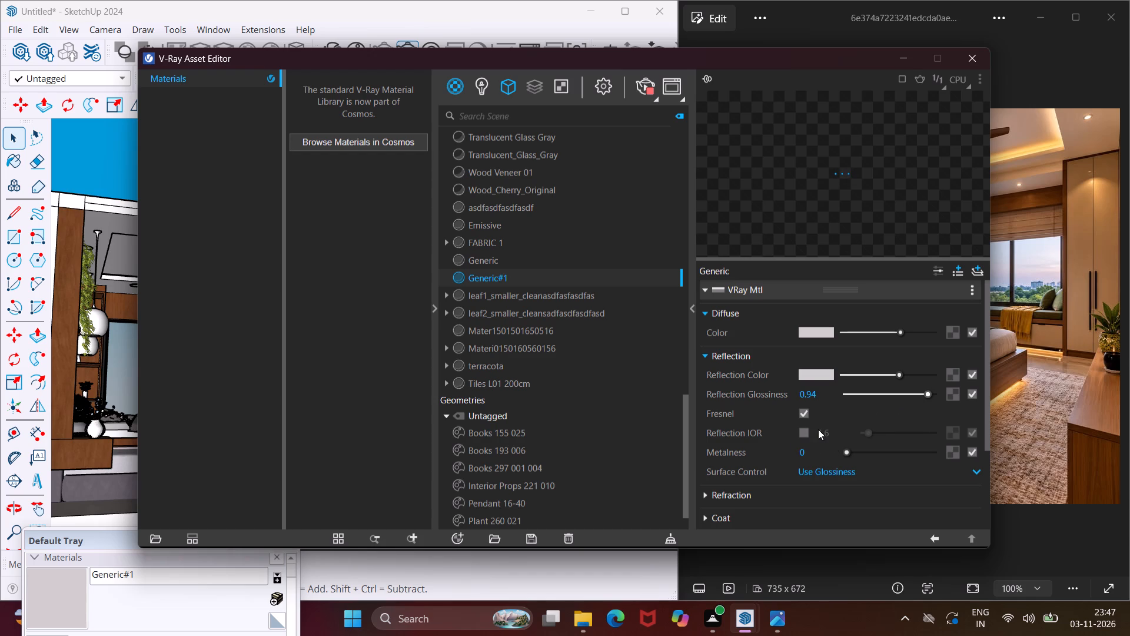
pyautogui.click(803, 431)
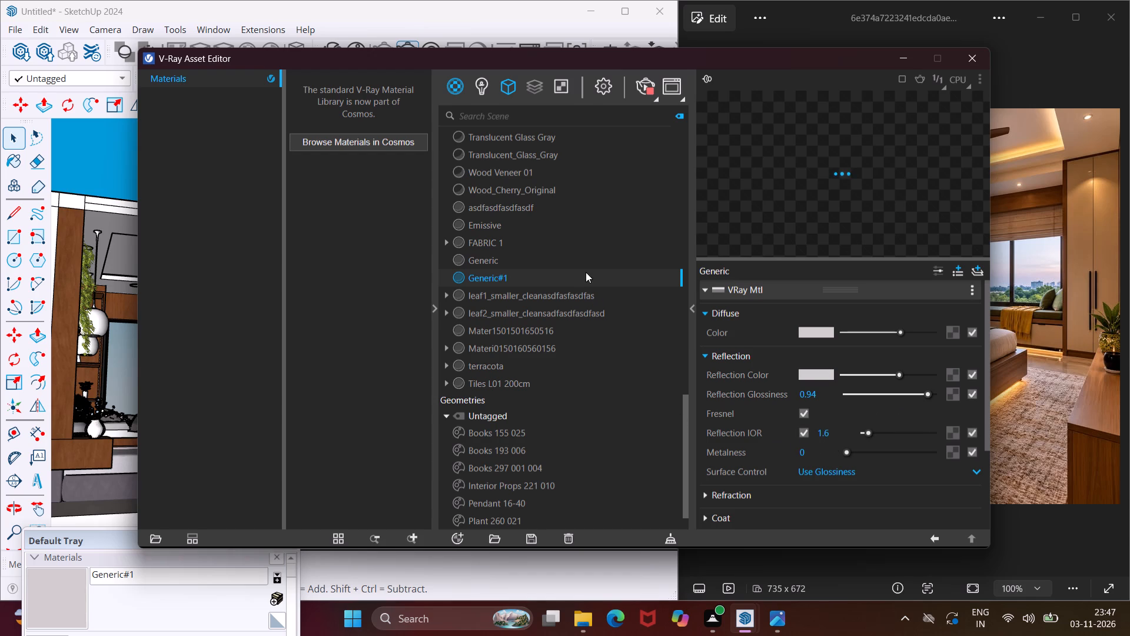
# Paint the wall behind the TV, the outer ceiling border and the recessed ceiling face with the new pale Generic material.
pyautogui.doubleClick(590, 279)
pyautogui.click(899, 61)
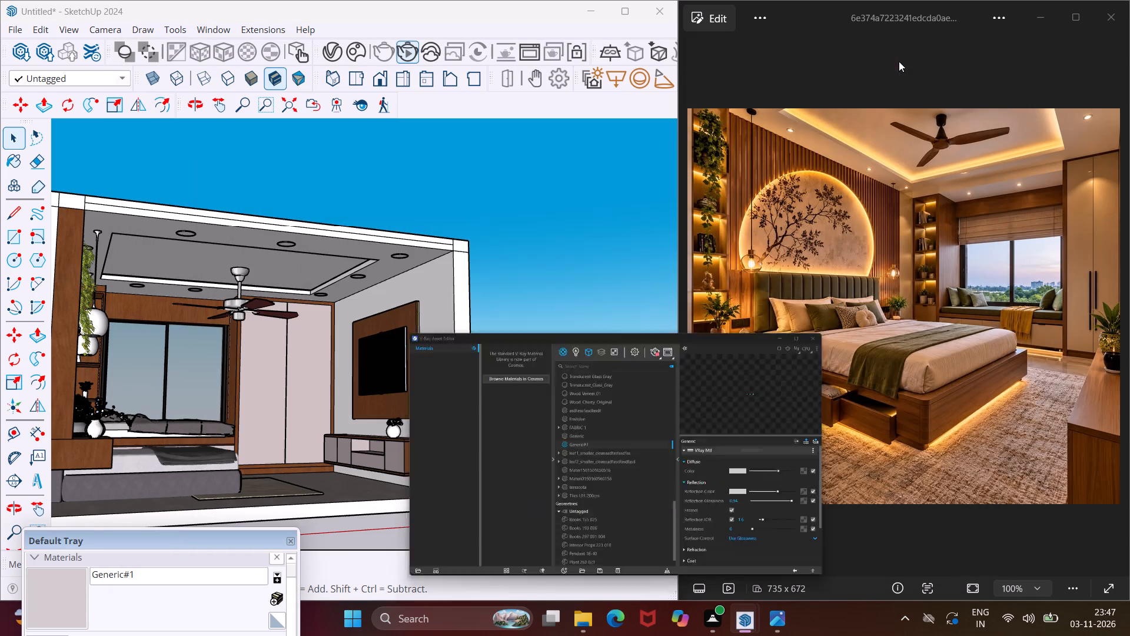
pyautogui.click(63, 606)
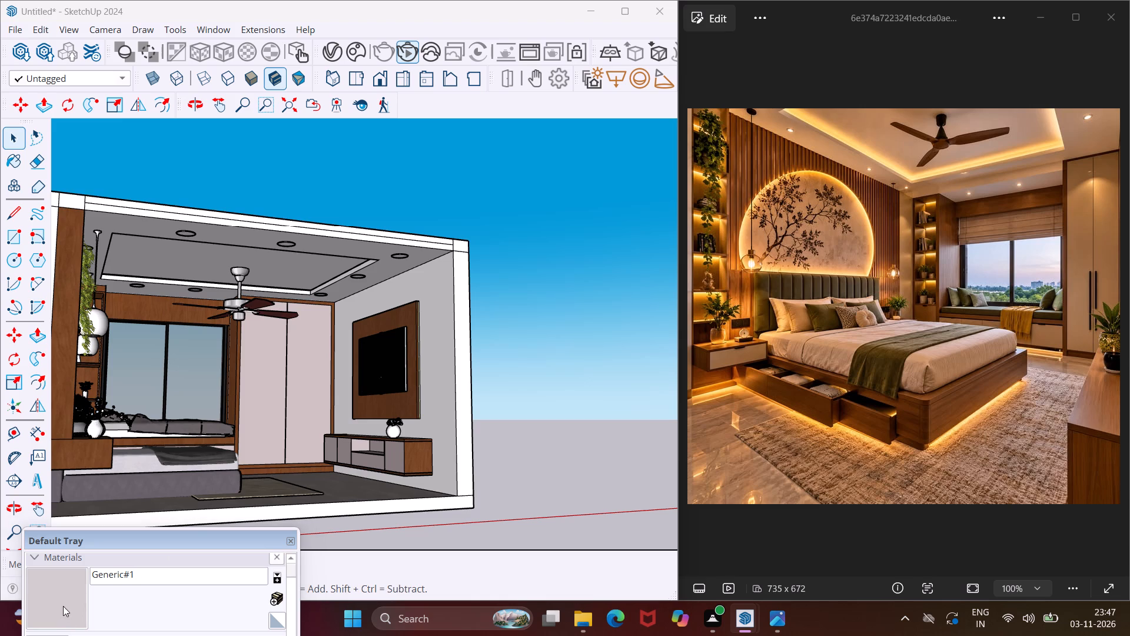
pyautogui.scroll(8, 413, 387)
pyautogui.click(470, 385)
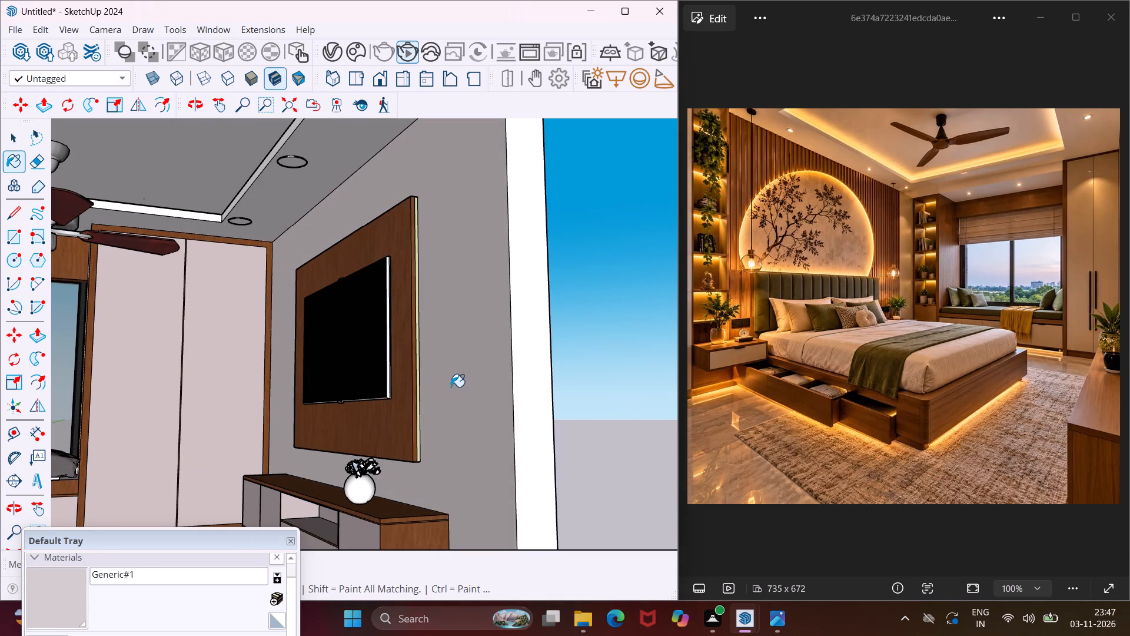
pyautogui.scroll(-4, 450, 389)
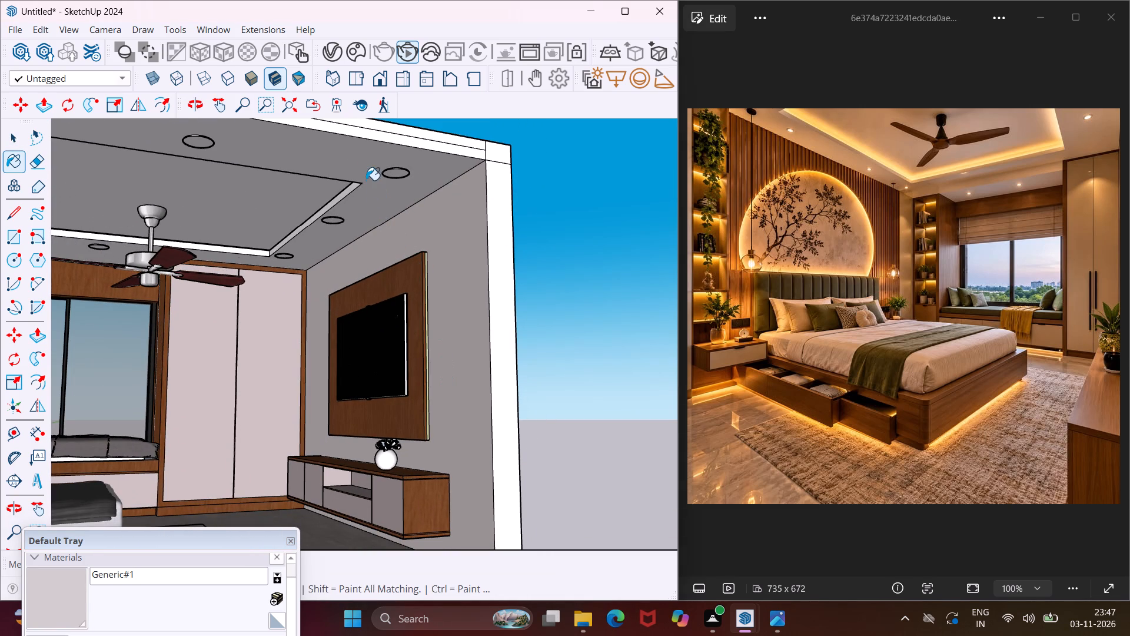
pyautogui.click(361, 169)
pyautogui.click(324, 196)
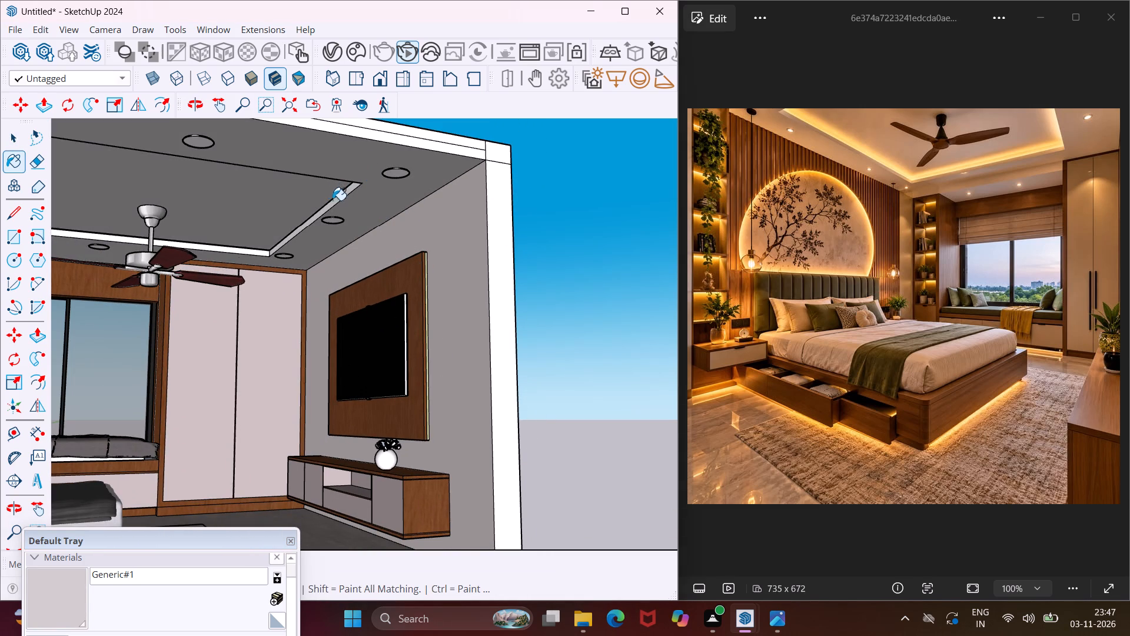
# Paint the inner vertical faces around the ceiling recess with the same pale Generic material.
pyautogui.scroll(6, 339, 203)
pyautogui.click(350, 185)
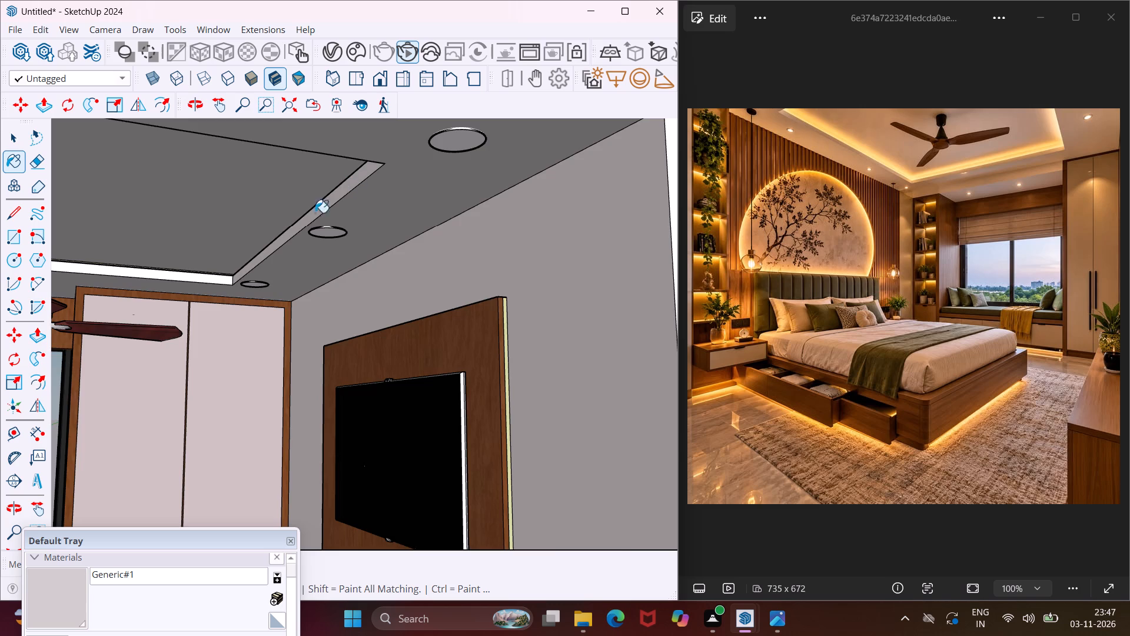
pyautogui.scroll(6, 237, 253)
pyautogui.click(224, 289)
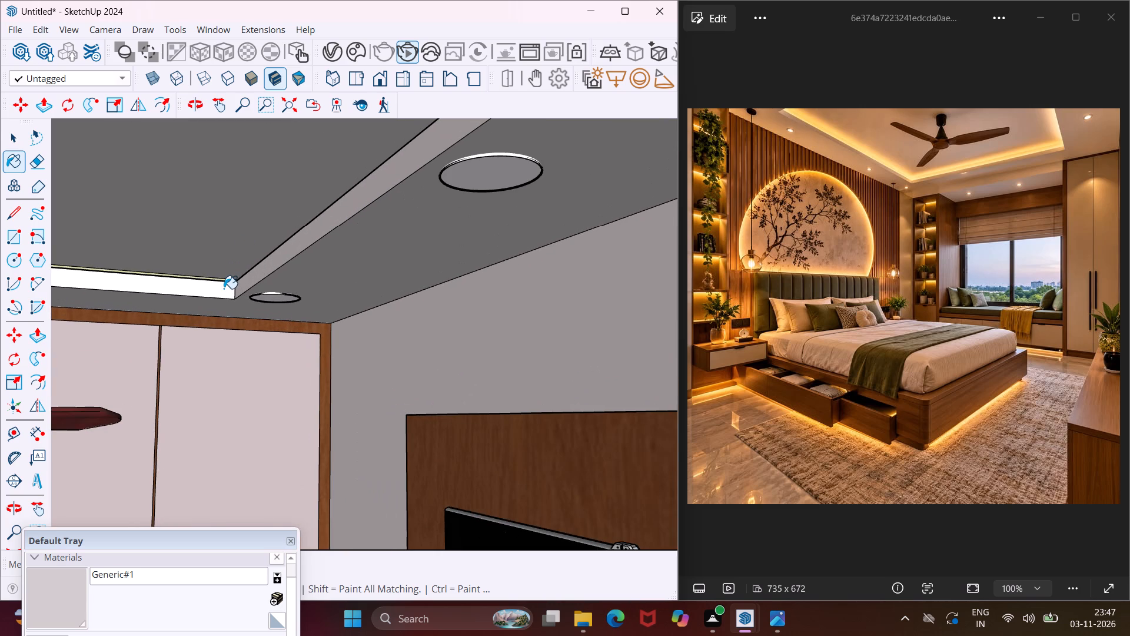
pyautogui.scroll(-17, 311, 258)
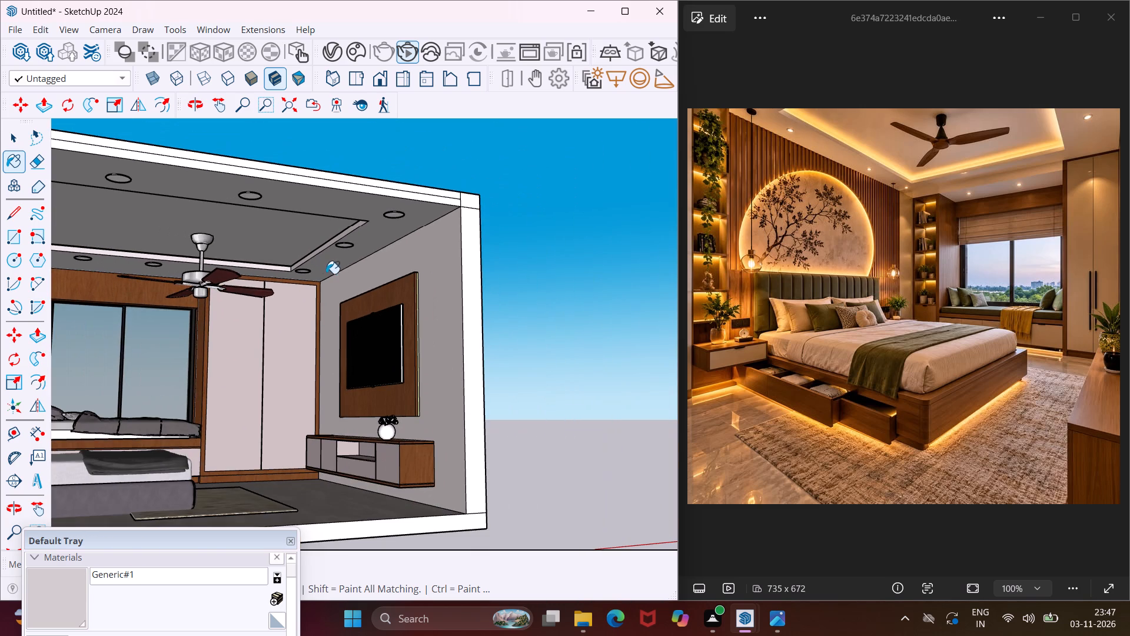
pyautogui.moveTo(377, 269); pyautogui.dragTo(297, 296, button='middle')
pyautogui.scroll(-6, 311, 267)
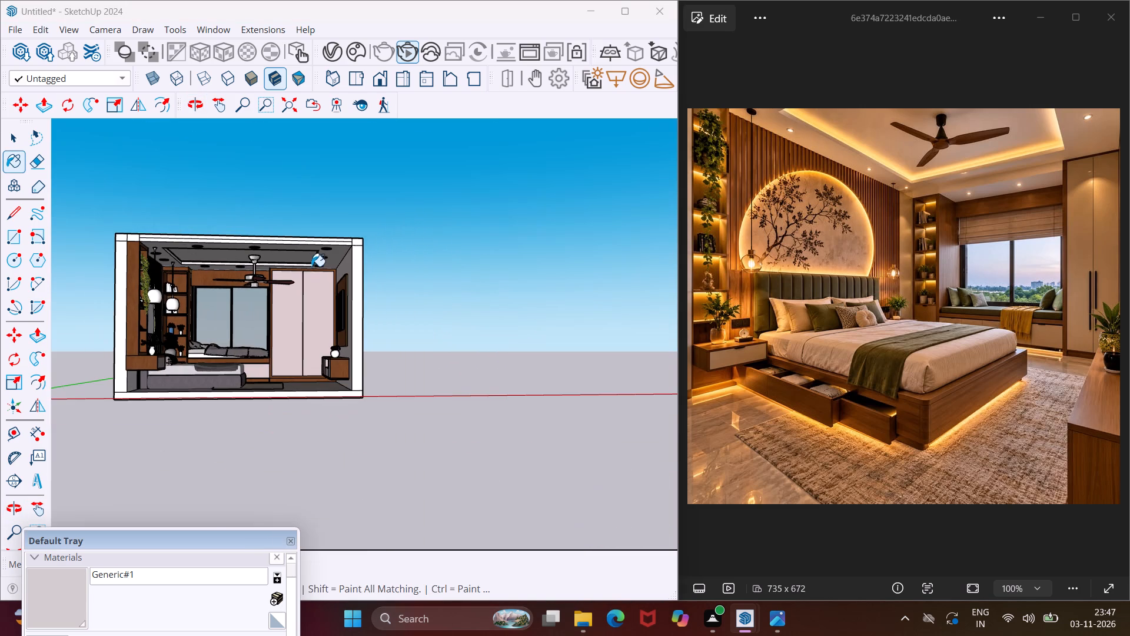
pyautogui.scroll(17, 180, 270)
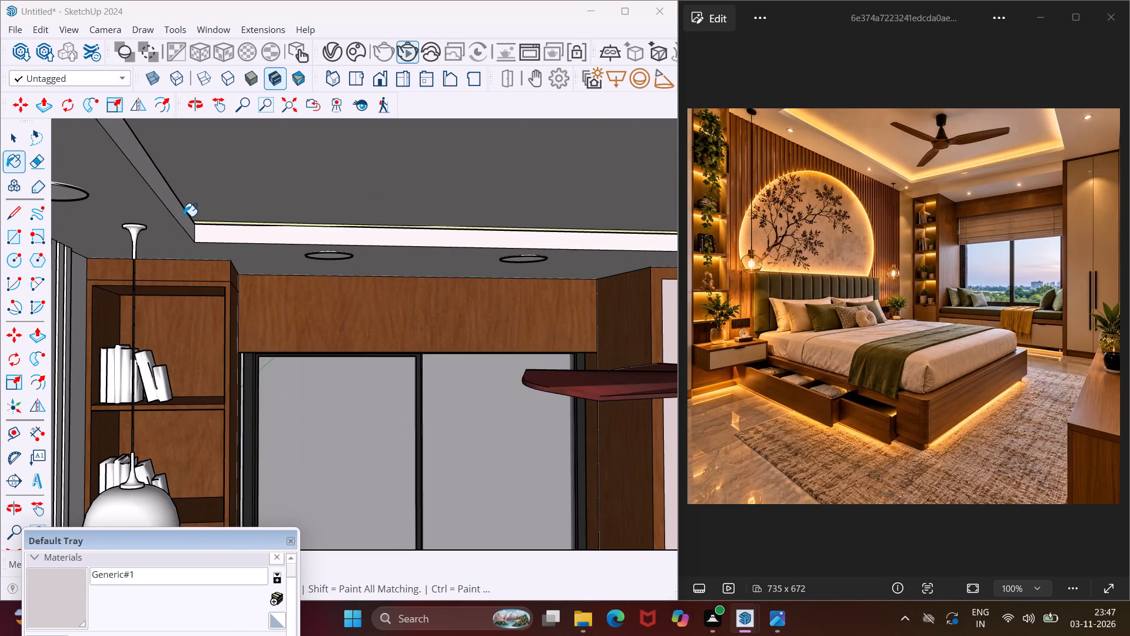
pyautogui.click(180, 217)
pyautogui.scroll(-6, 189, 224)
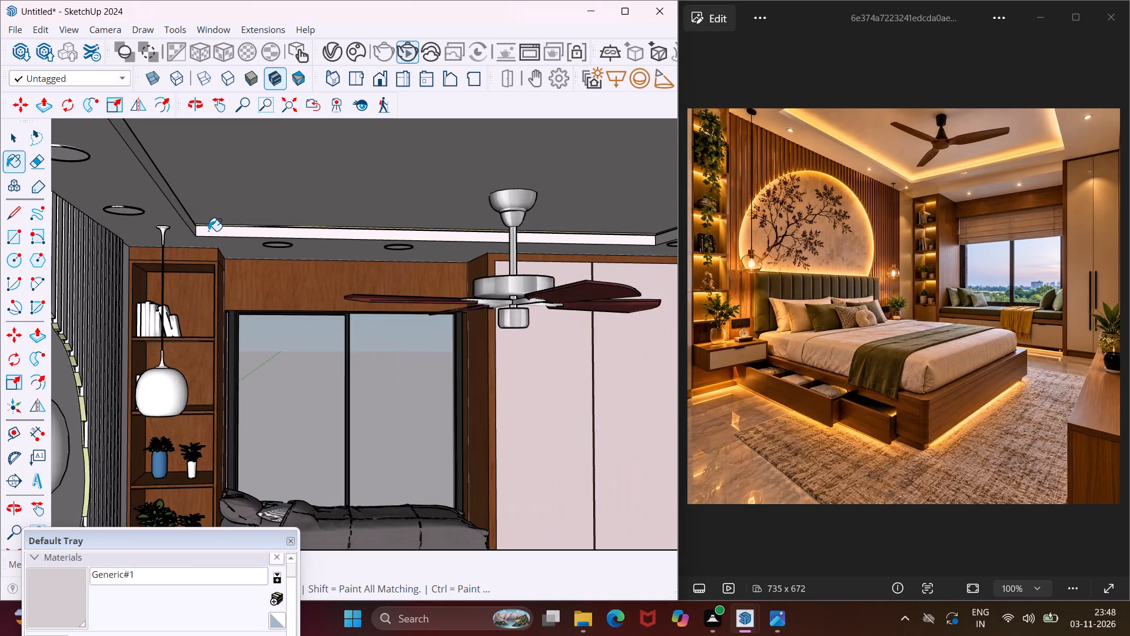
pyautogui.scroll(-11, 208, 231)
pyautogui.press('Escape')
pyautogui.press('space')
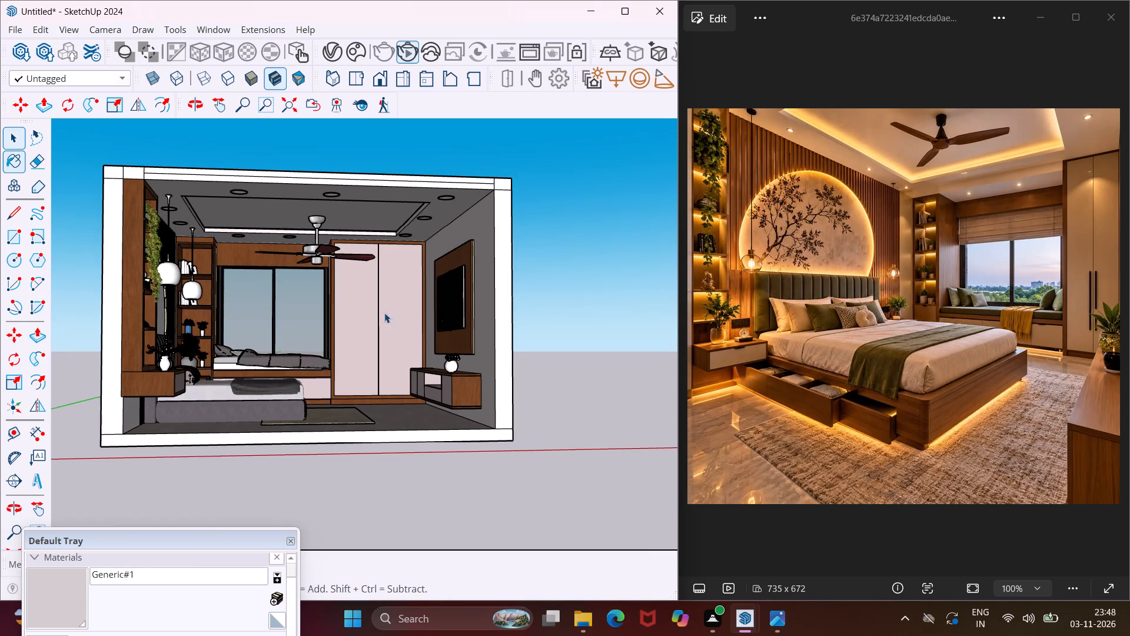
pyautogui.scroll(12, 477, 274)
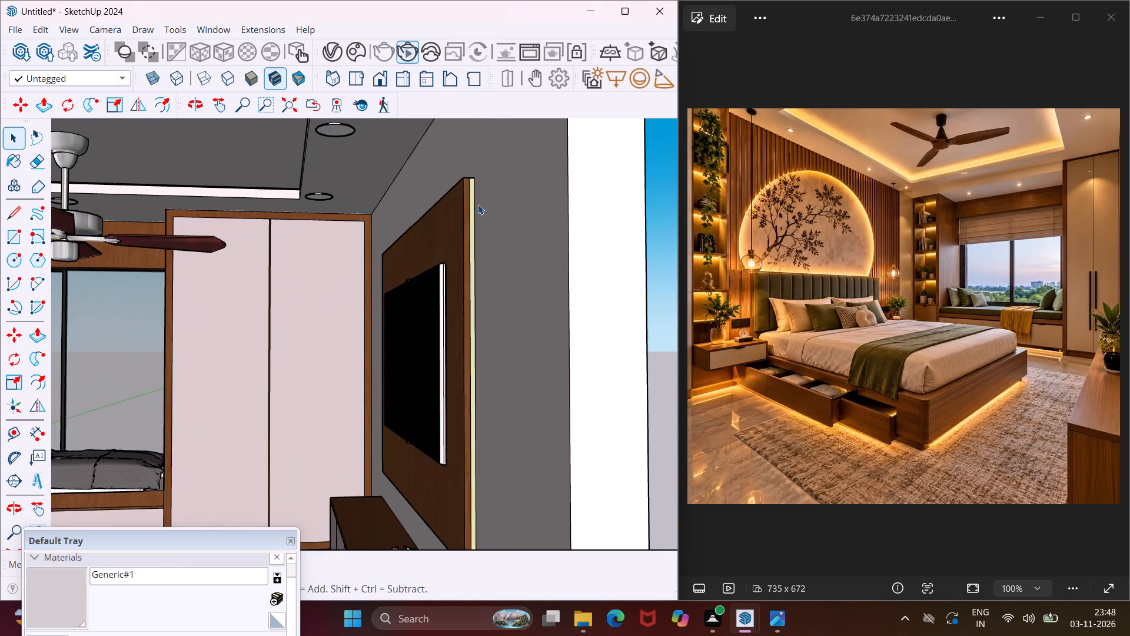
# Push the near side face and top face of the pale green backing behind the TV panel slightly inward by the same distance.
pyautogui.moveTo(478, 201); pyautogui.dragTo(468, 277, button='middle')
pyautogui.scroll(12, 453, 299)
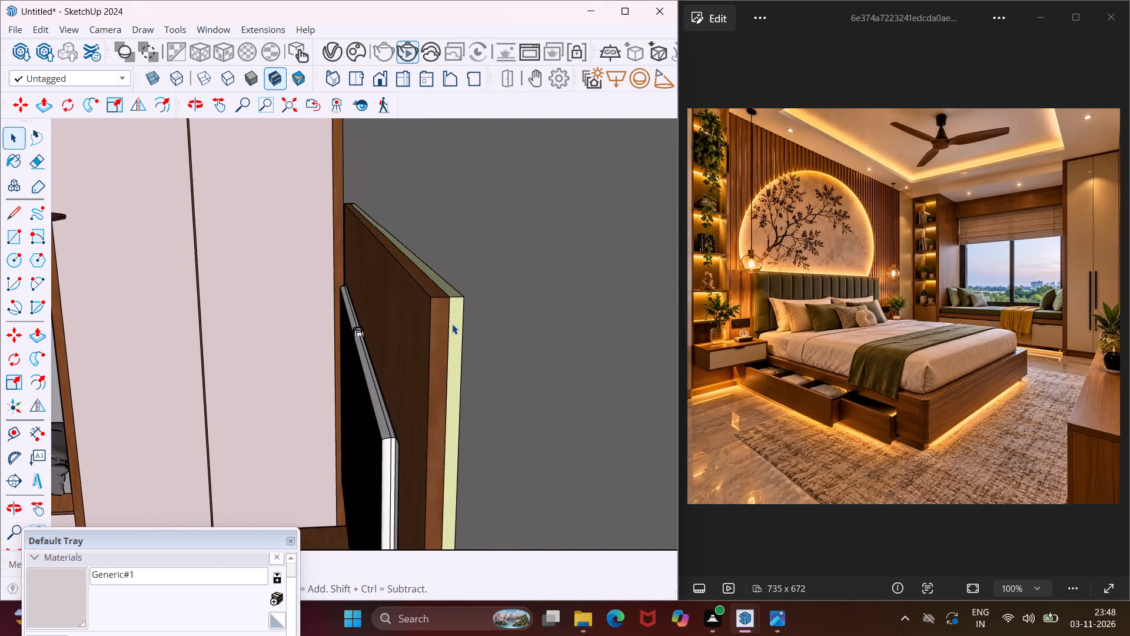
pyautogui.click(452, 326)
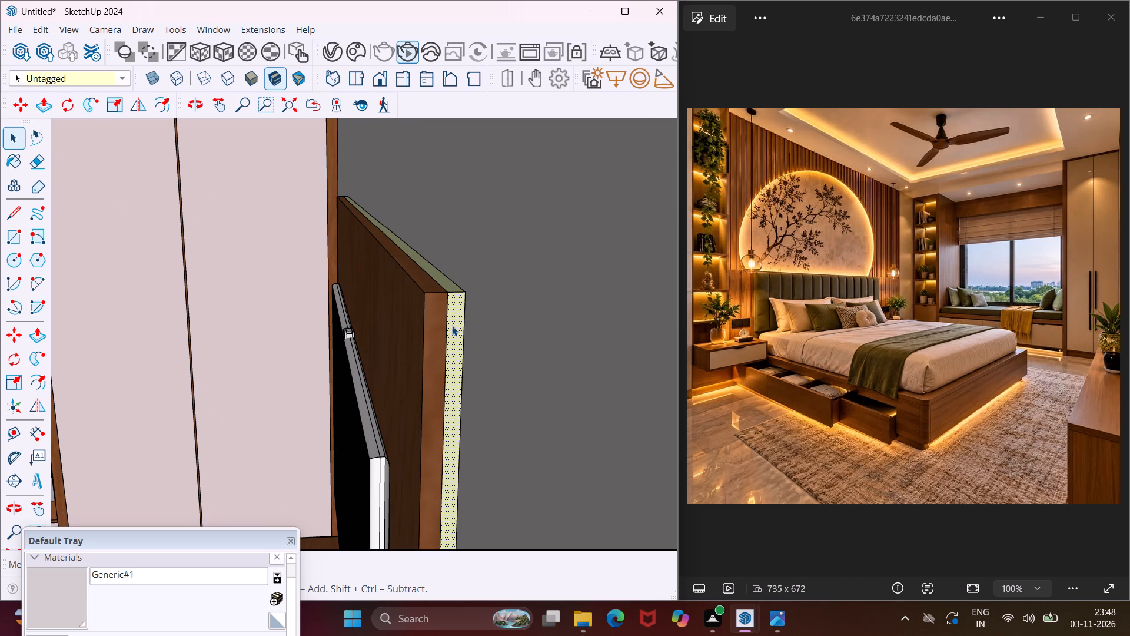
pyautogui.press('p')
pyautogui.click(452, 326)
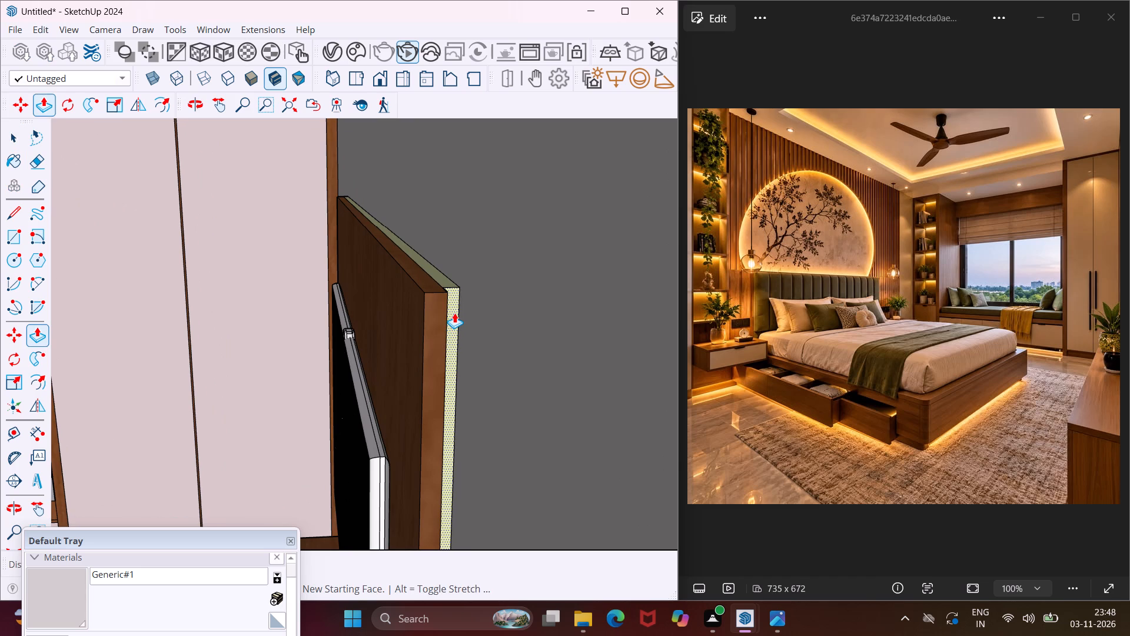
pyautogui.click(454, 313)
pyautogui.scroll(7, 457, 281)
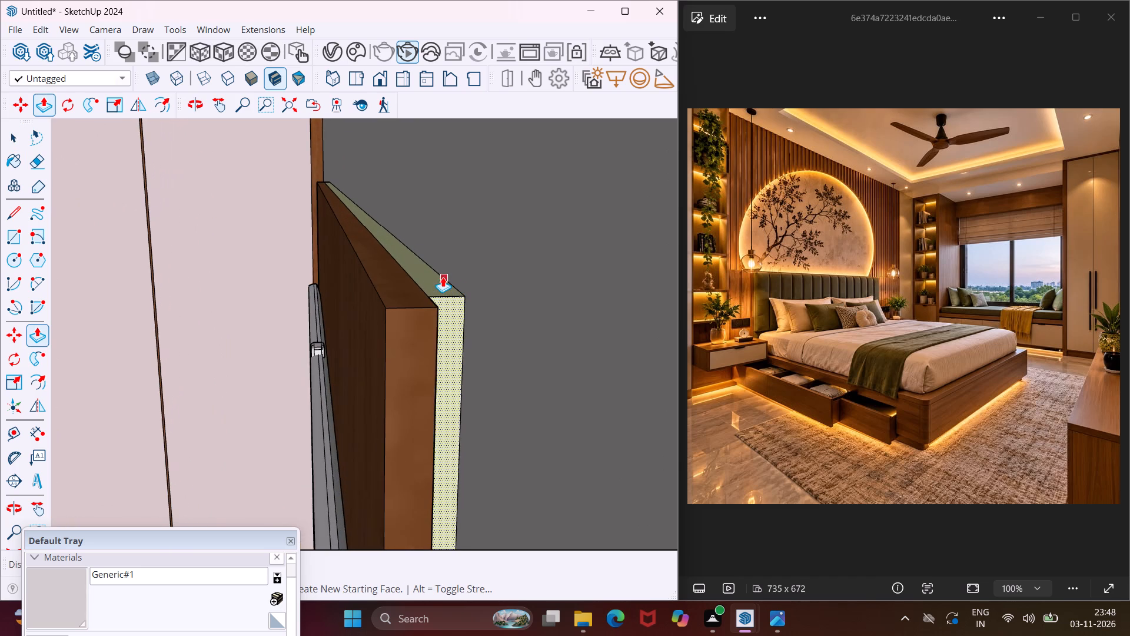
pyautogui.press('Escape')
pyautogui.scroll(1, 441, 279)
pyautogui.doubleClick(440, 283)
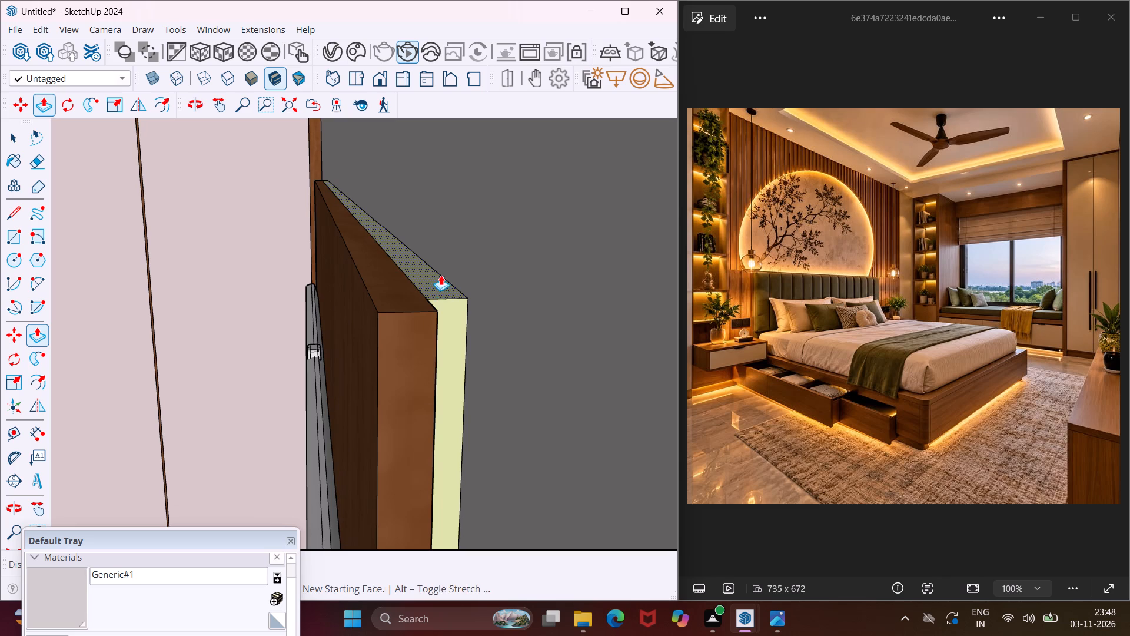
# Push the bottom face of the pale green TV panel backing inward by the same distance as its side and top.
pyautogui.scroll(-17, 441, 253)
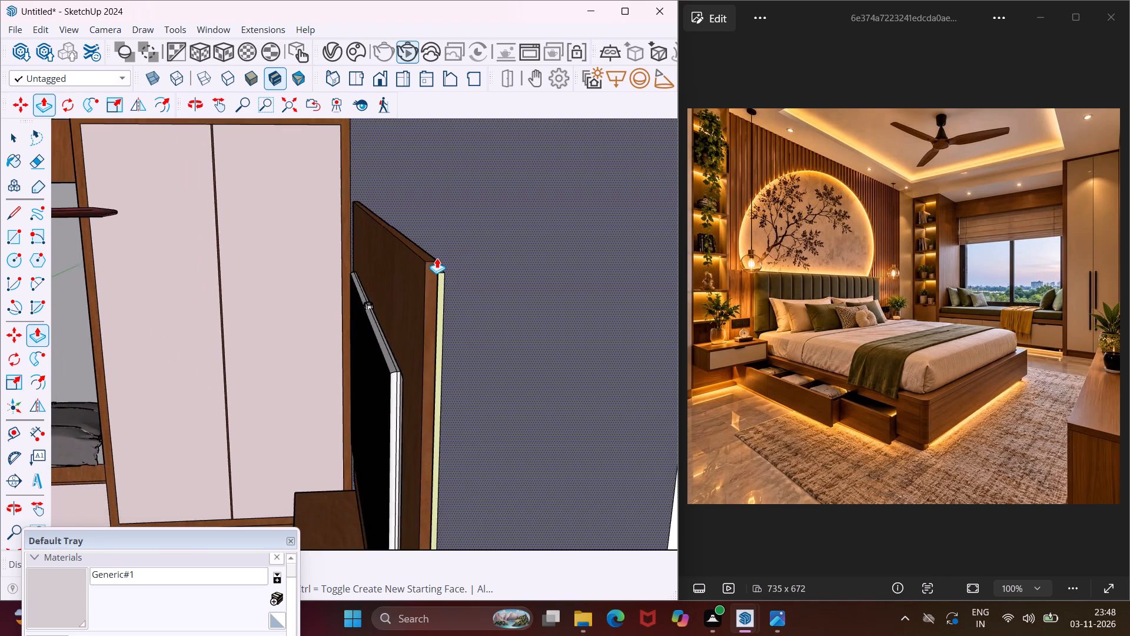
pyautogui.scroll(-13, 437, 258)
pyautogui.scroll(5, 420, 489)
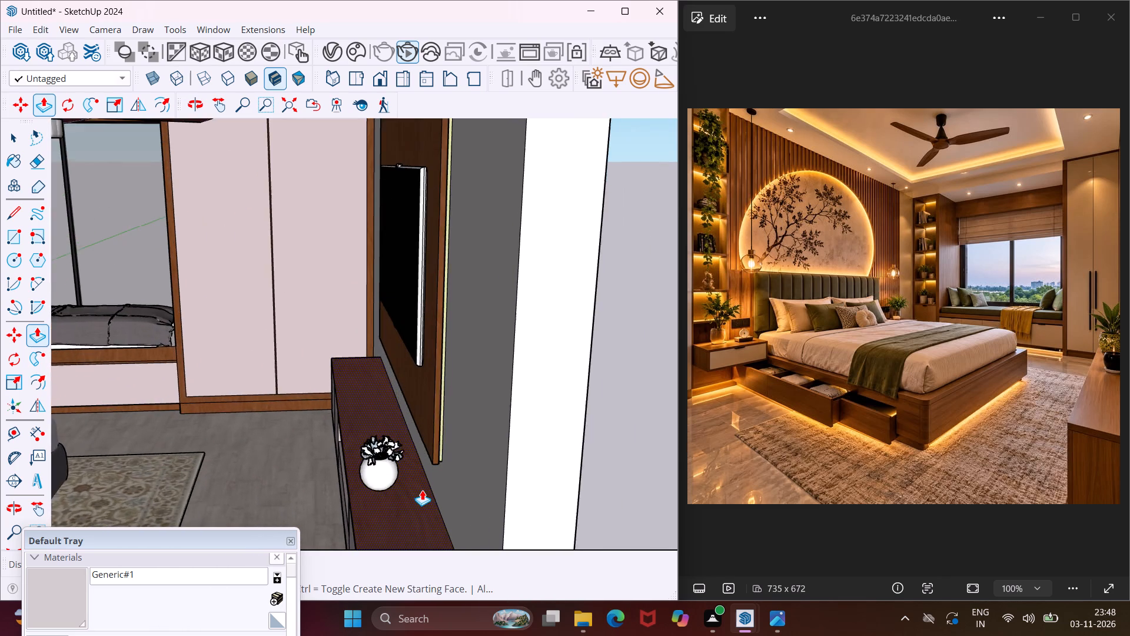
pyautogui.scroll(10, 422, 490)
pyautogui.moveTo(422, 490); pyautogui.dragTo(449, 417, button='middle')
pyautogui.scroll(4, 446, 442)
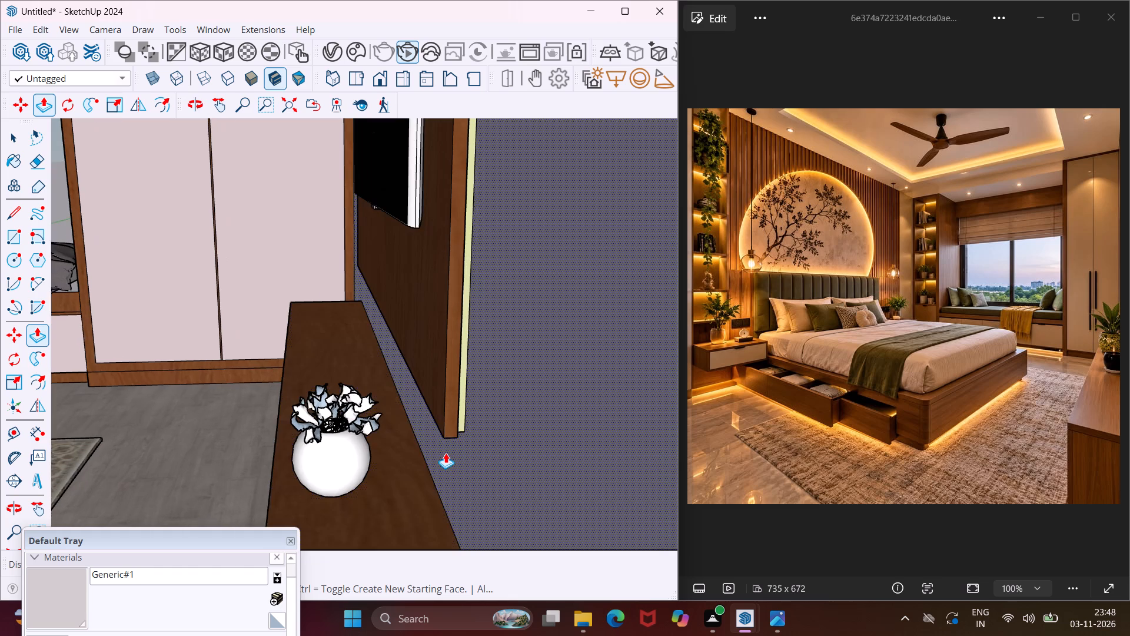
pyautogui.scroll(9, 446, 453)
pyautogui.moveTo(463, 422); pyautogui.dragTo(510, 308, button='middle')
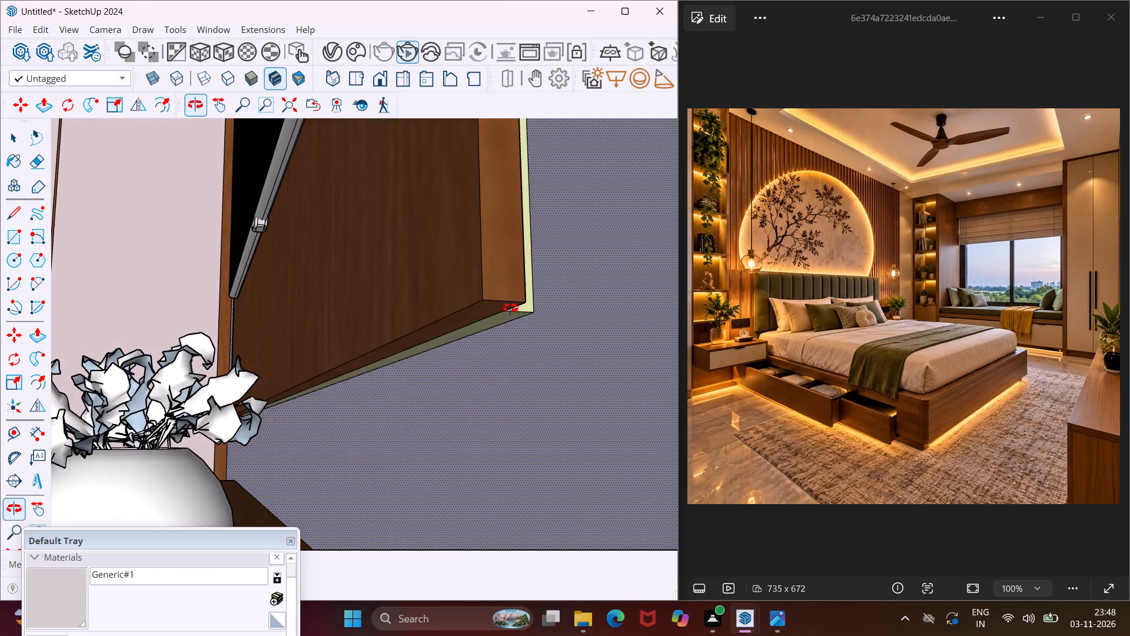
pyautogui.moveTo(510, 308); pyautogui.dragTo(510, 286, button='middle')
pyautogui.scroll(2, 499, 306)
pyautogui.doubleClick(502, 301)
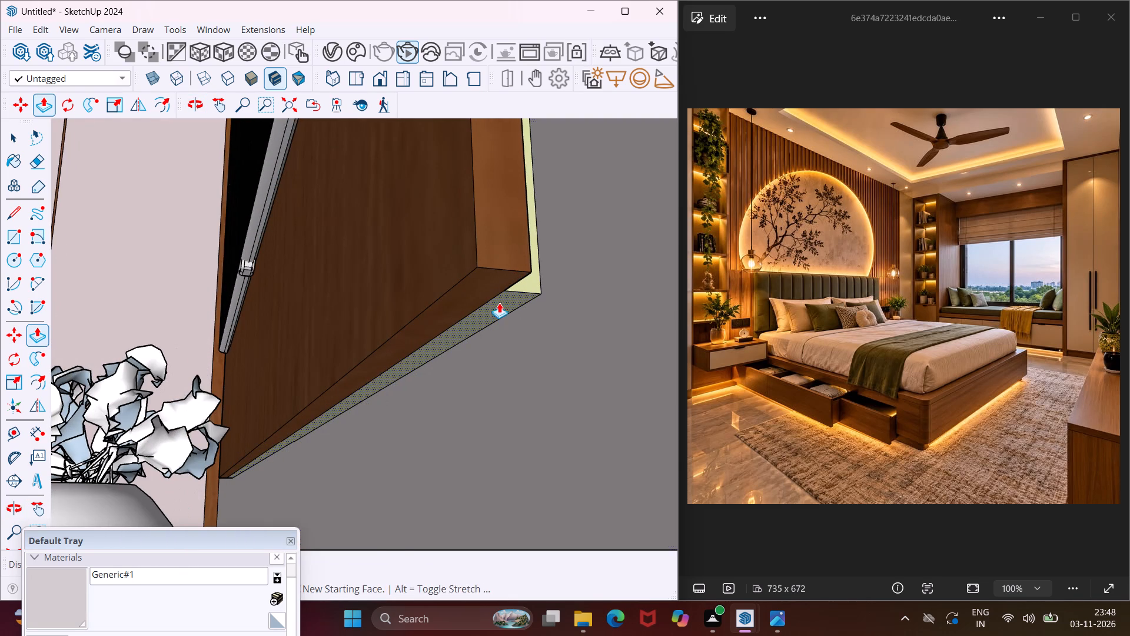
# Extrude the floor slab's front edge outward beyond the open side of the room.
pyautogui.scroll(-17, 395, 402)
pyautogui.scroll(-13, 385, 407)
pyautogui.moveTo(405, 397); pyautogui.dragTo(398, 443, button='middle')
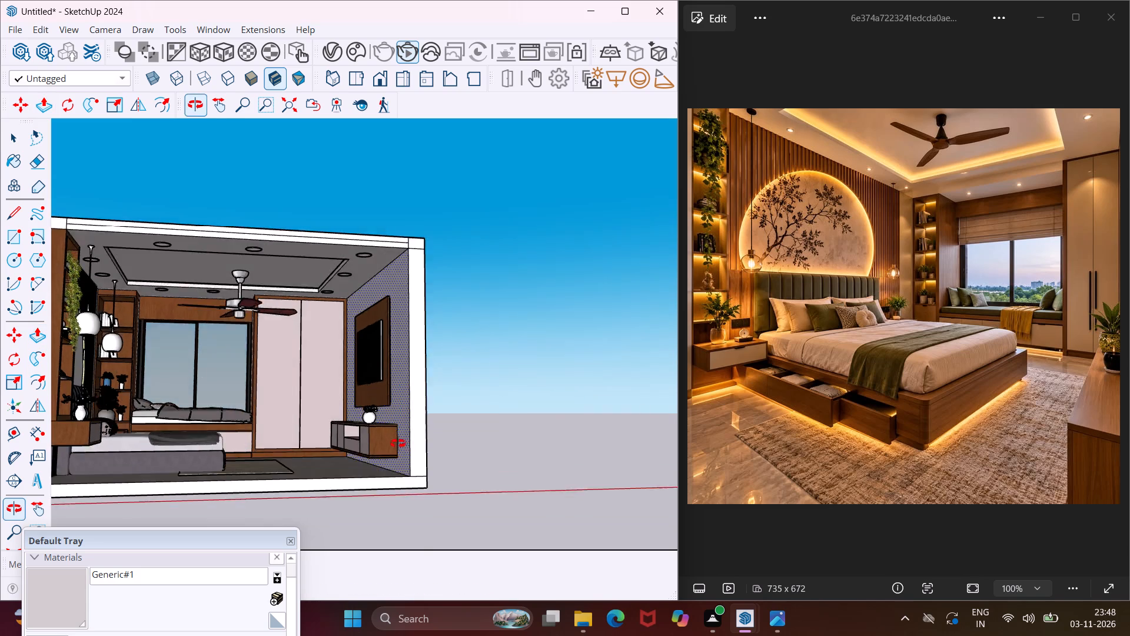
pyautogui.moveTo(398, 443); pyautogui.dragTo(421, 485, button='middle')
pyautogui.scroll(-6, 456, 416)
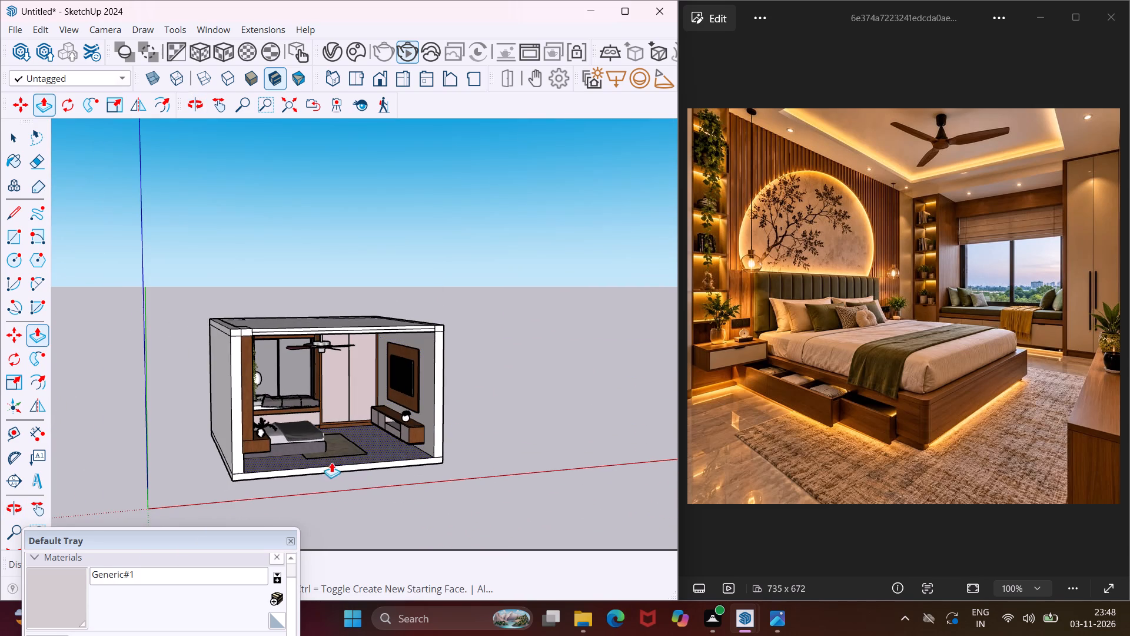
pyautogui.scroll(3, 324, 465)
pyautogui.scroll(2, 275, 477)
pyautogui.click(261, 480)
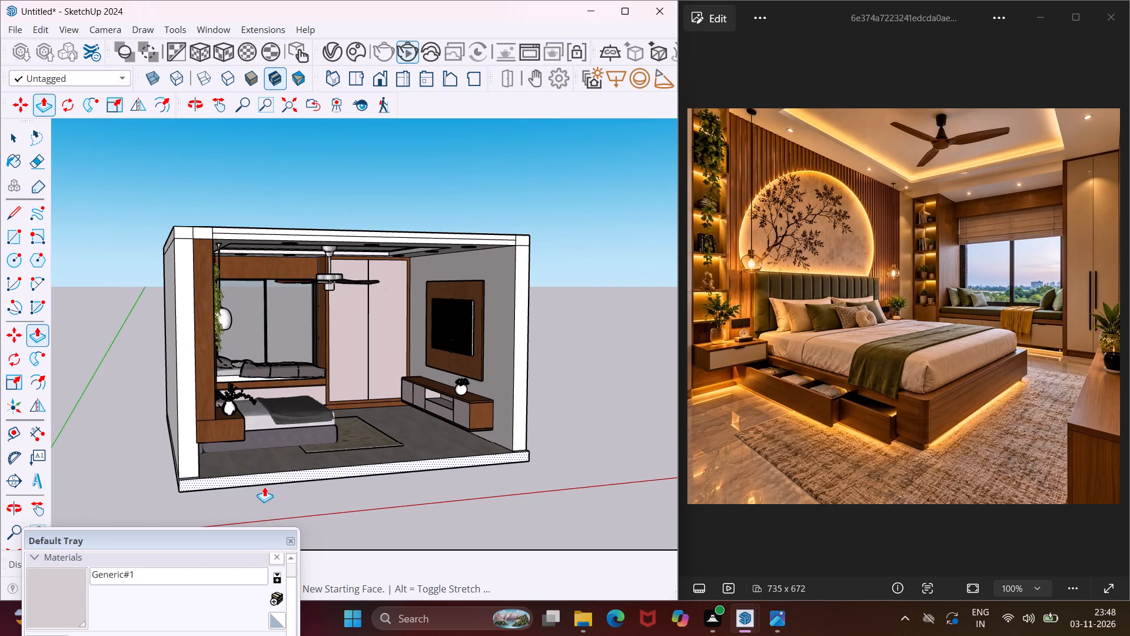
pyautogui.scroll(-7, 267, 492)
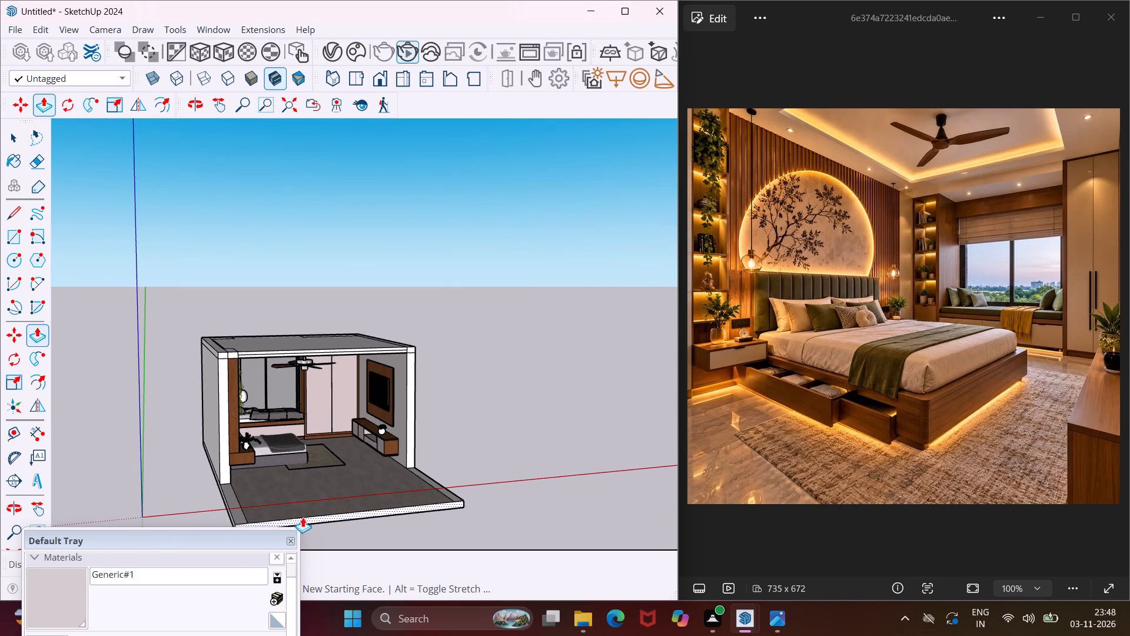
pyautogui.click(307, 521)
# Extend the bed-side wall's front end face and the corner piece above it by the same distance as the floor slab.
pyautogui.scroll(2, 249, 464)
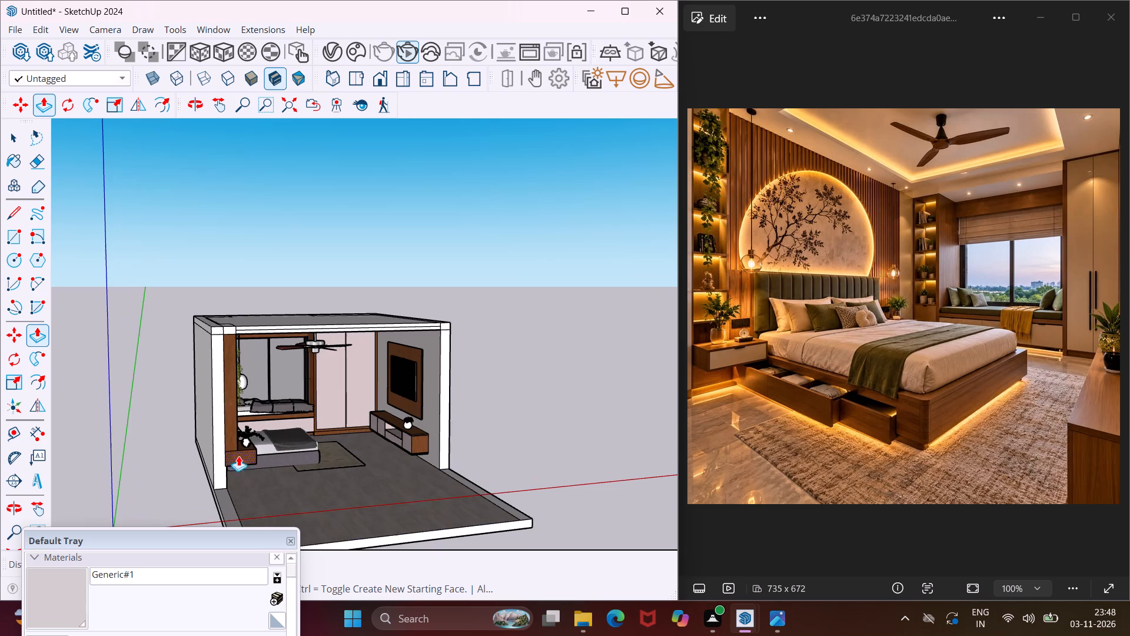
pyautogui.doubleClick(218, 448)
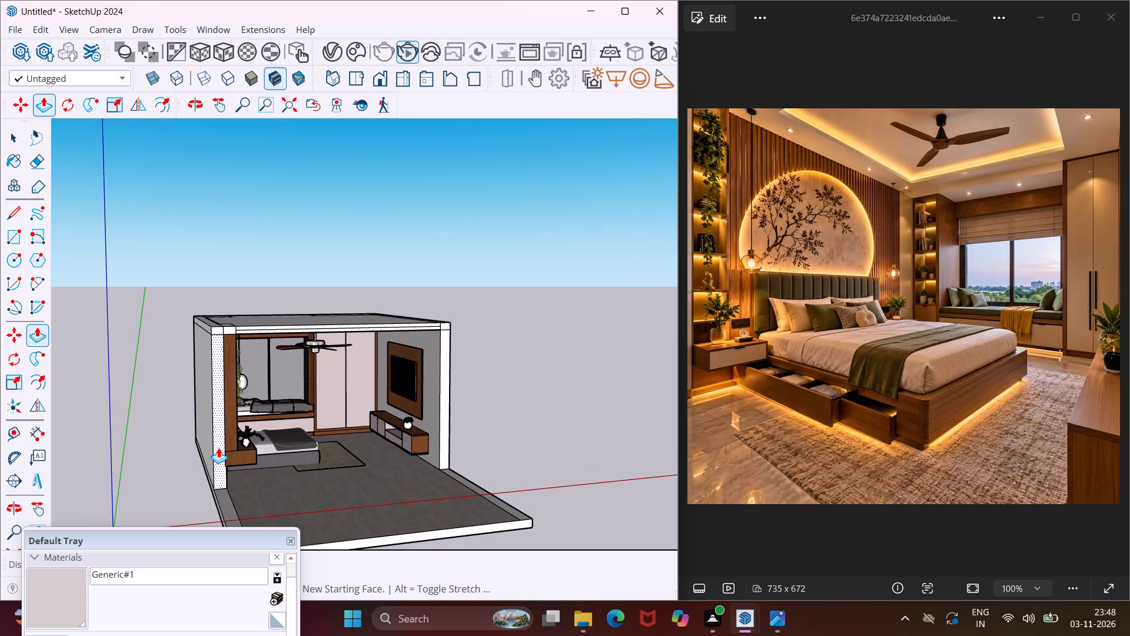
pyautogui.scroll(4, 230, 337)
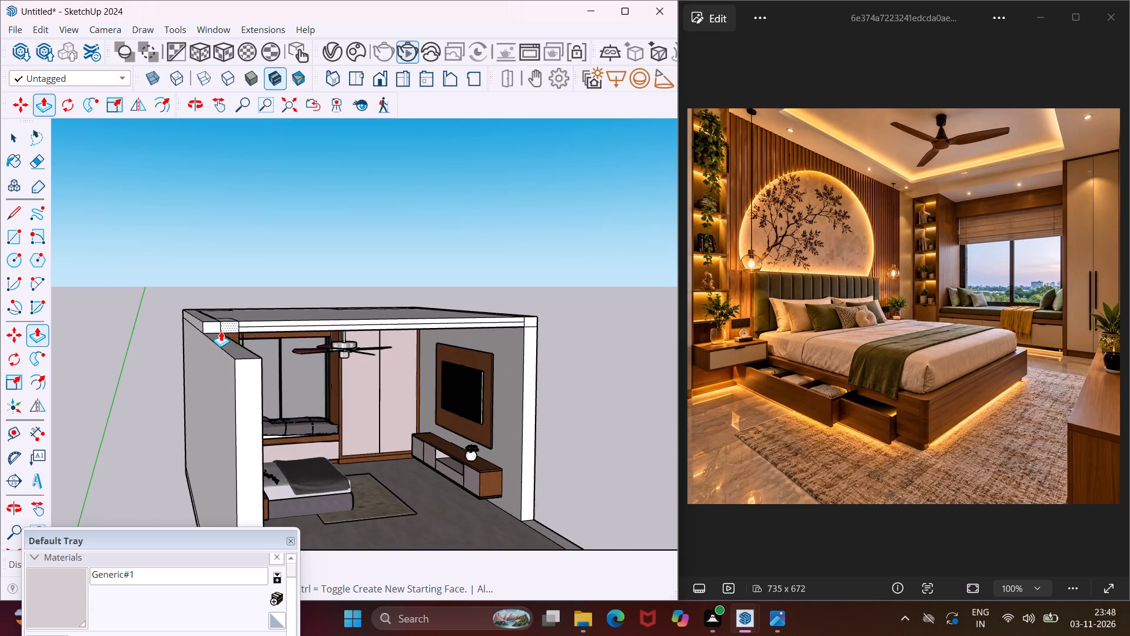
pyautogui.scroll(3, 221, 331)
pyautogui.doubleClick(212, 325)
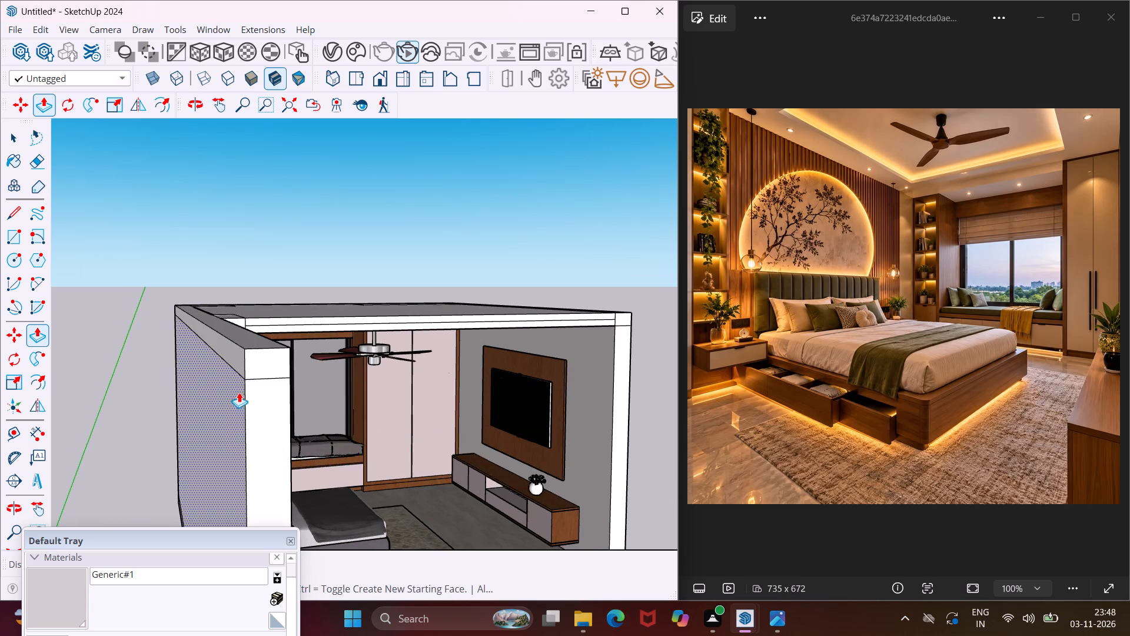
# Extend the TV-side wall's front end face and the corner piece above it by the same distance.
pyautogui.scroll(-4, 218, 405)
pyautogui.scroll(6, 567, 399)
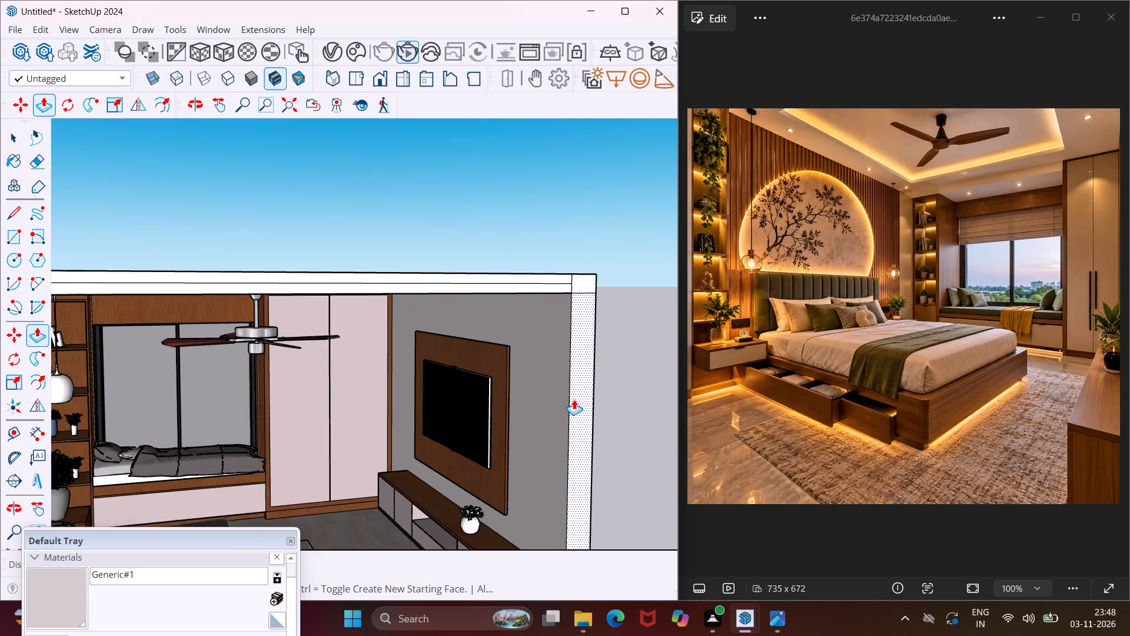
pyautogui.doubleClick(574, 399)
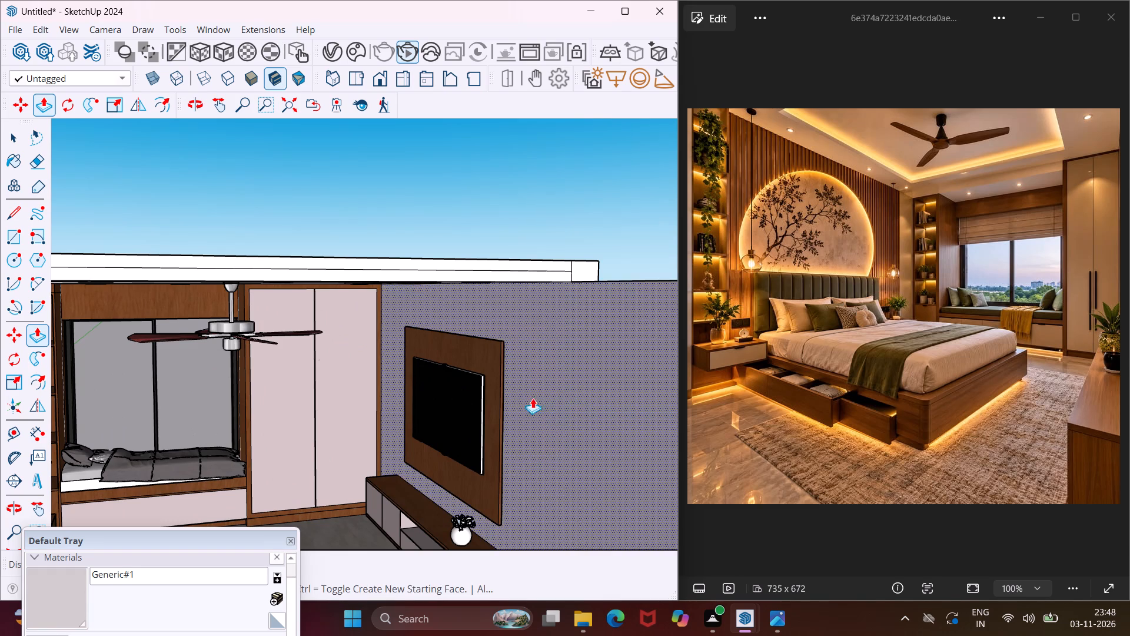
pyautogui.scroll(-2, 498, 404)
pyautogui.scroll(4, 573, 295)
pyautogui.doubleClick(570, 293)
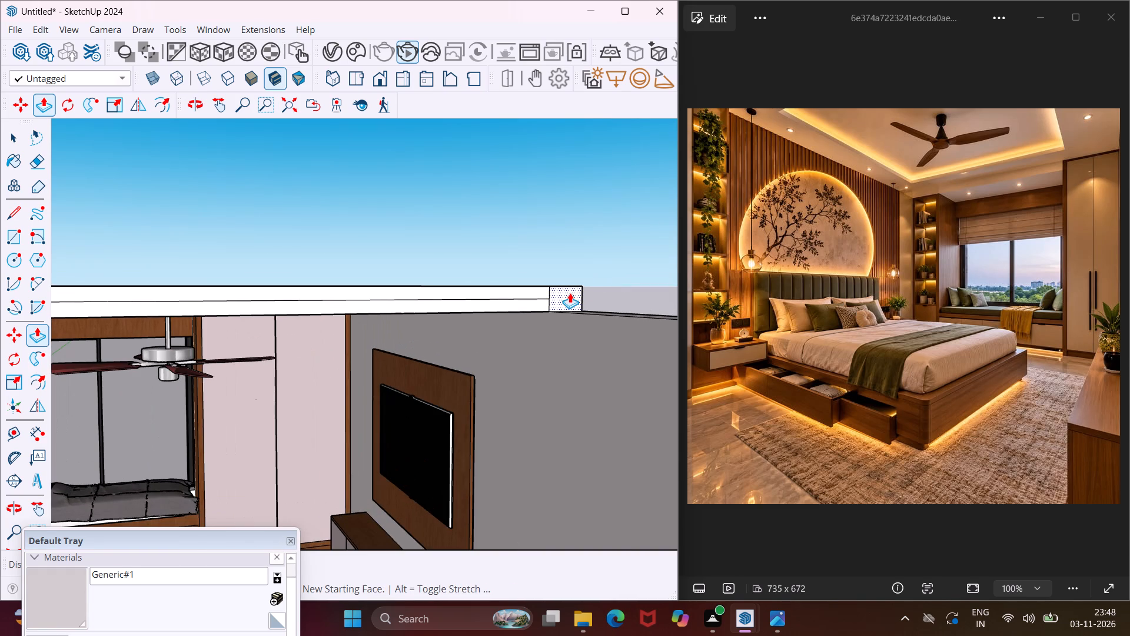
# Extend the ceiling slab's front face by the same distance to cover the lengthened room.
pyautogui.scroll(1, 535, 291)
pyautogui.doubleClick(533, 289)
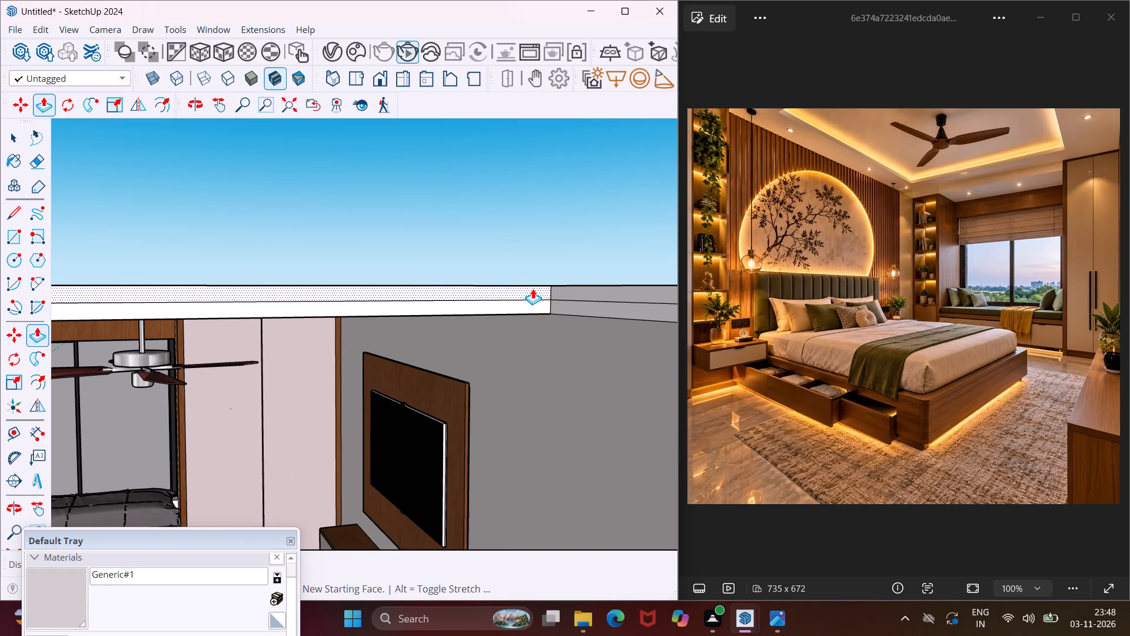
pyautogui.scroll(-6, 508, 289)
pyautogui.scroll(-6, 407, 320)
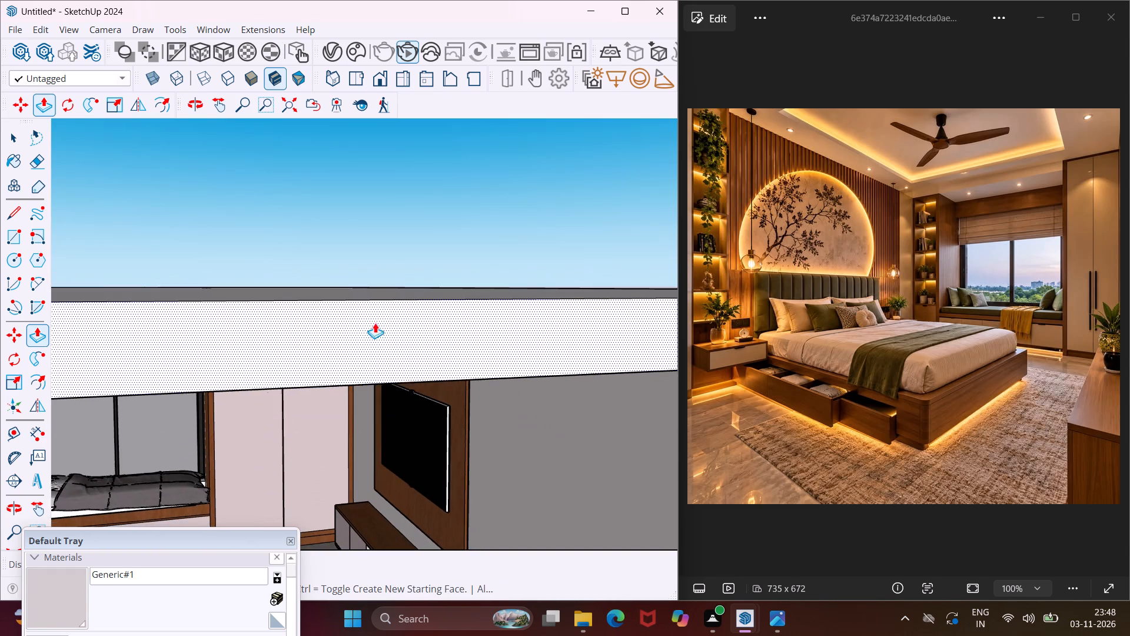
pyautogui.scroll(-7, 326, 325)
pyautogui.scroll(-6, 274, 333)
pyautogui.scroll(-10, 366, 286)
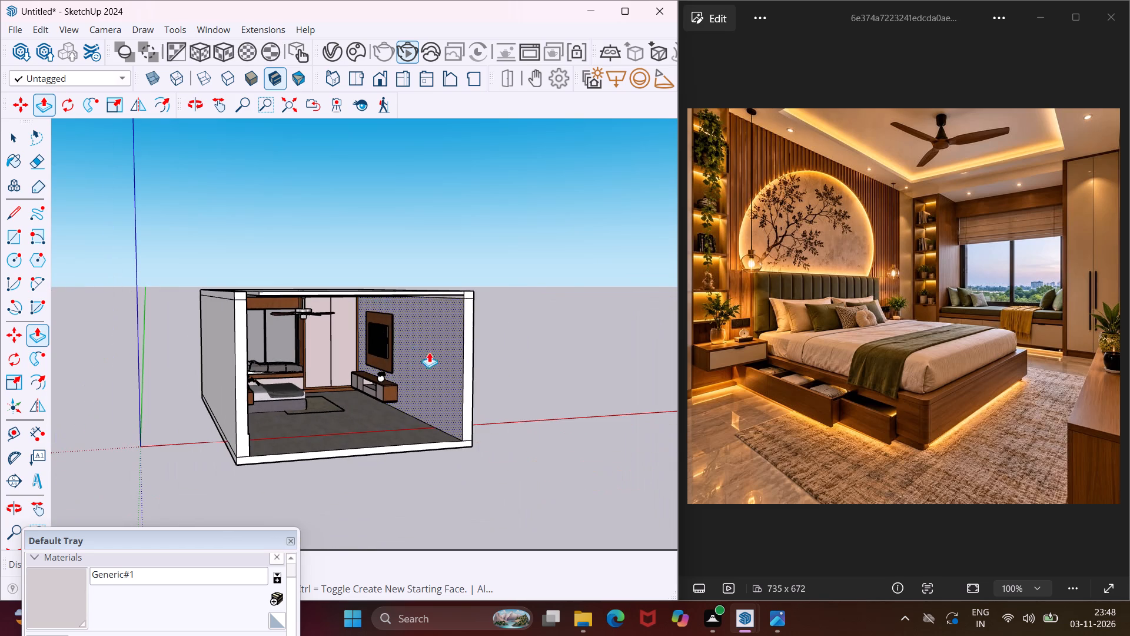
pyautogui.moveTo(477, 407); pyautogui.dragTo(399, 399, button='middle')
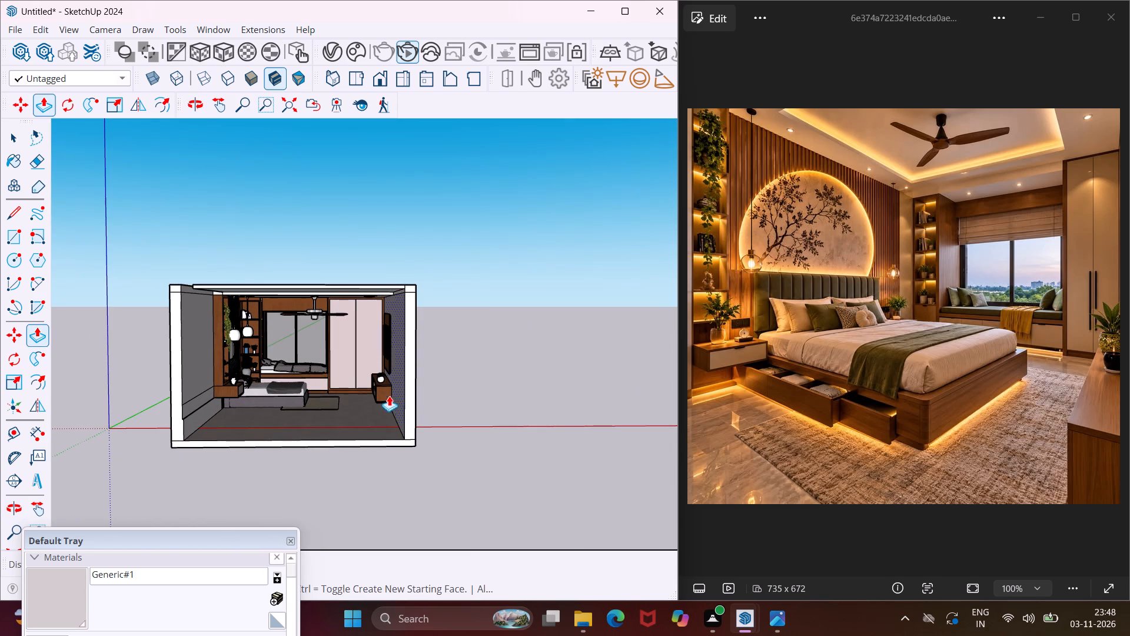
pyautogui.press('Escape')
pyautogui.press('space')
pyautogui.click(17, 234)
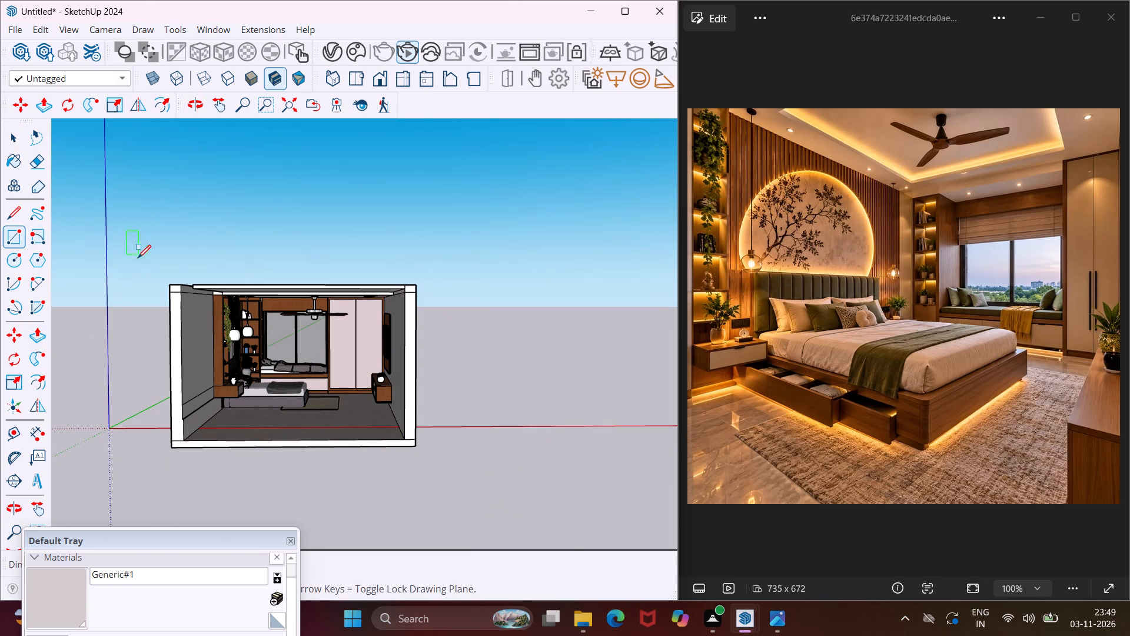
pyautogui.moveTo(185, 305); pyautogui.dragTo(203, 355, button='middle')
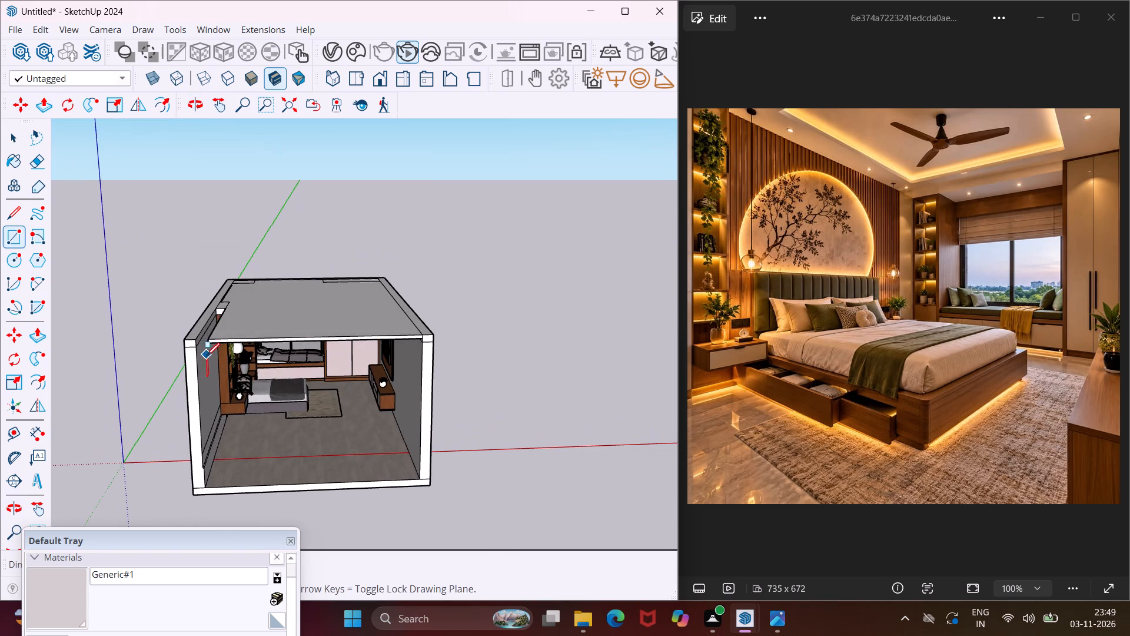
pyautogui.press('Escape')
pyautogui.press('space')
# Extrude the short ceiling strip between the bed-side wall and the ceiling slab forward to the slab's front edge.
pyautogui.scroll(8, 214, 321)
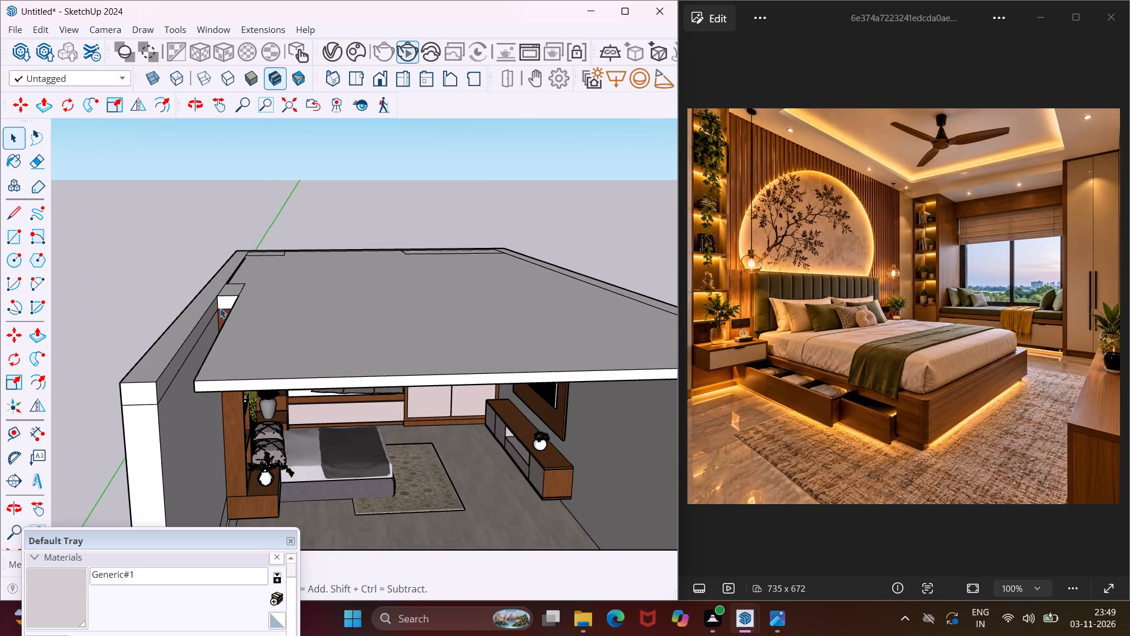
pyautogui.click(221, 303)
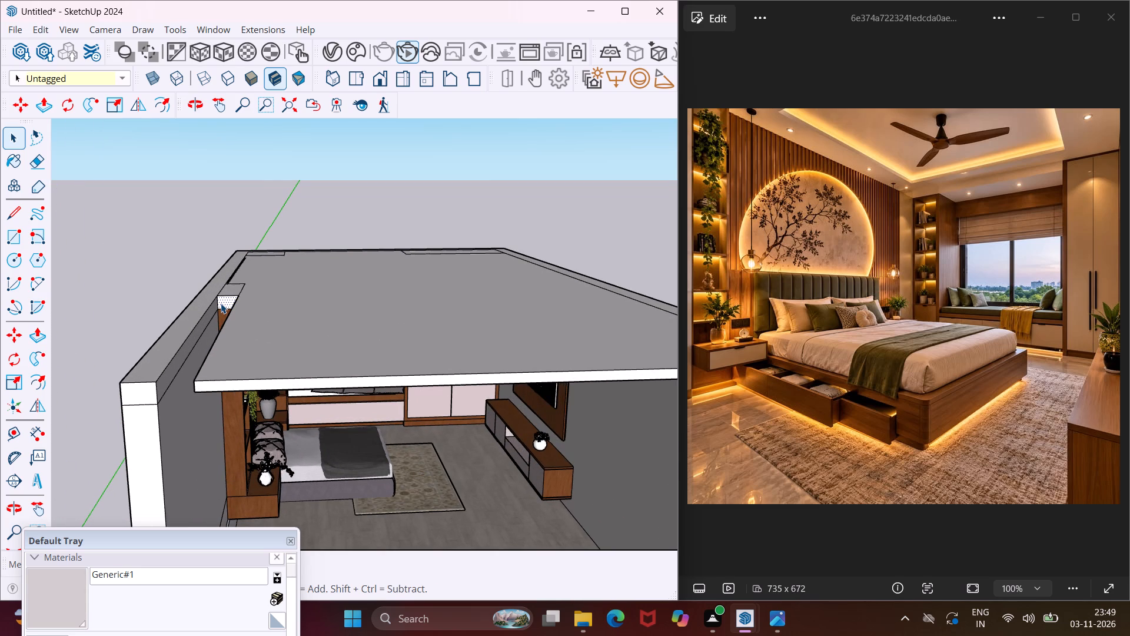
pyautogui.press('p')
pyautogui.click(221, 303)
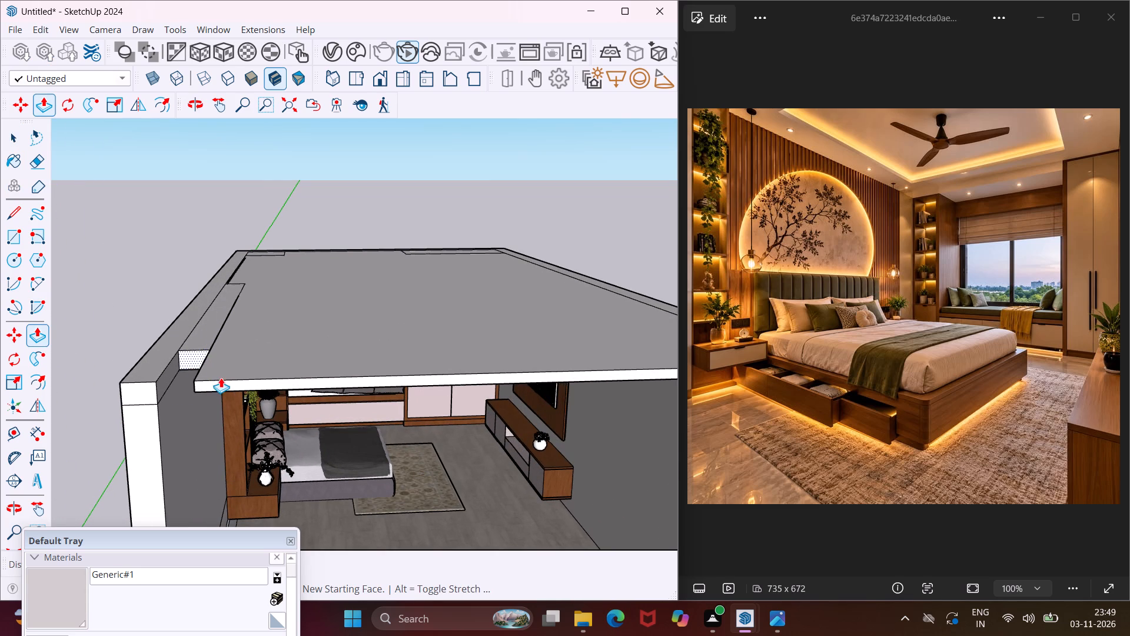
pyautogui.click(226, 384)
pyautogui.moveTo(227, 380); pyautogui.dragTo(266, 246, button='middle')
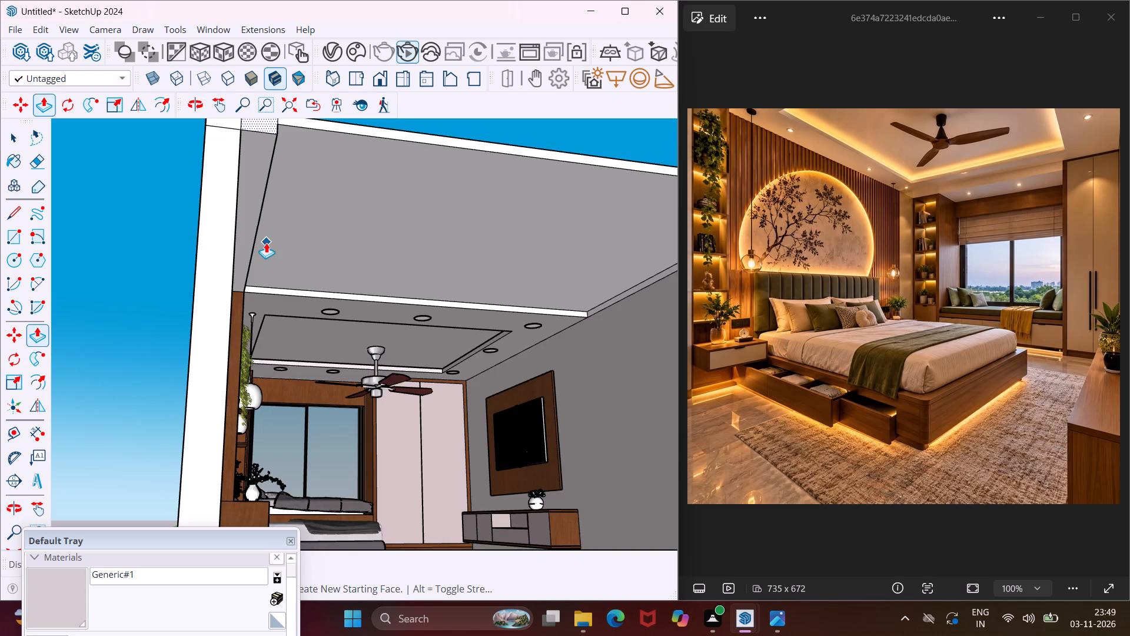
pyautogui.press('Escape')
pyautogui.press('space')
pyautogui.write('v')
pyautogui.press('Escape')
pyautogui.press('space')
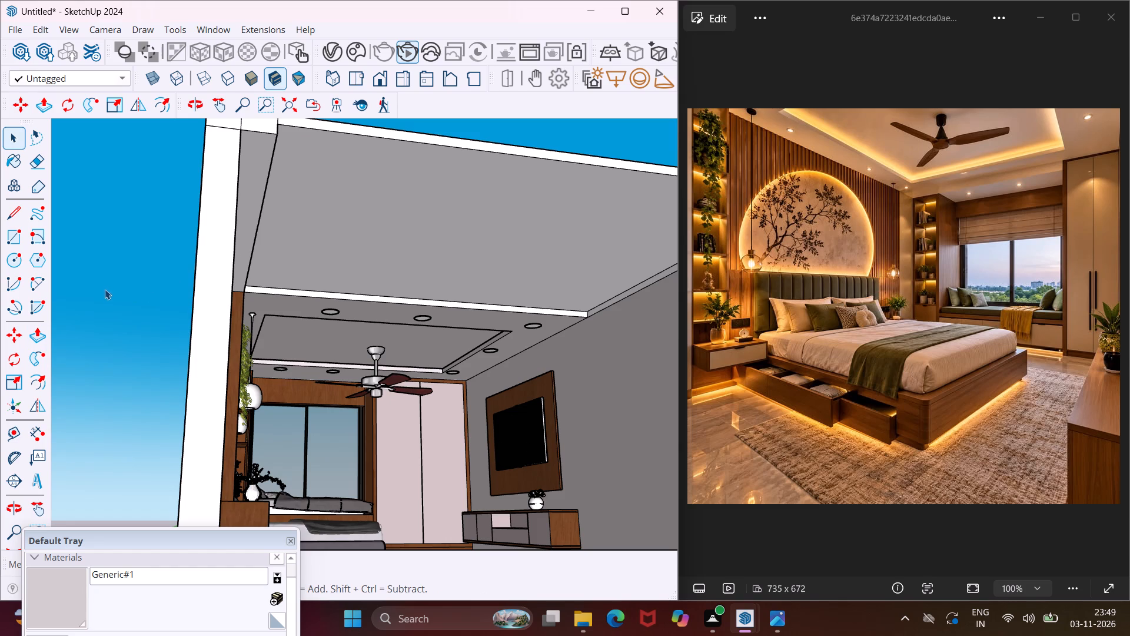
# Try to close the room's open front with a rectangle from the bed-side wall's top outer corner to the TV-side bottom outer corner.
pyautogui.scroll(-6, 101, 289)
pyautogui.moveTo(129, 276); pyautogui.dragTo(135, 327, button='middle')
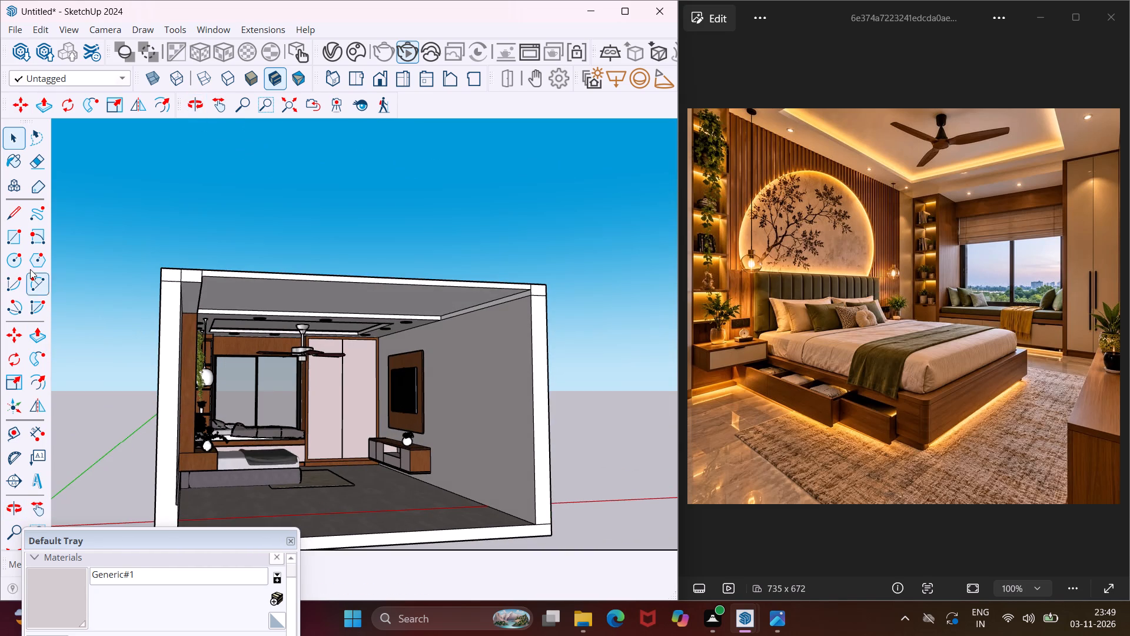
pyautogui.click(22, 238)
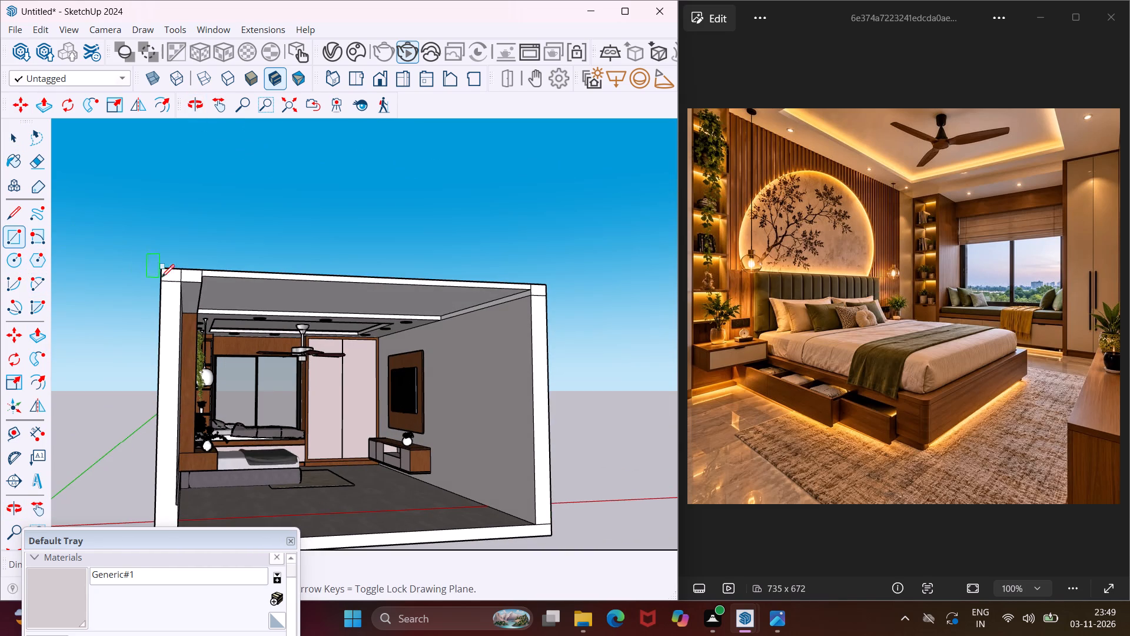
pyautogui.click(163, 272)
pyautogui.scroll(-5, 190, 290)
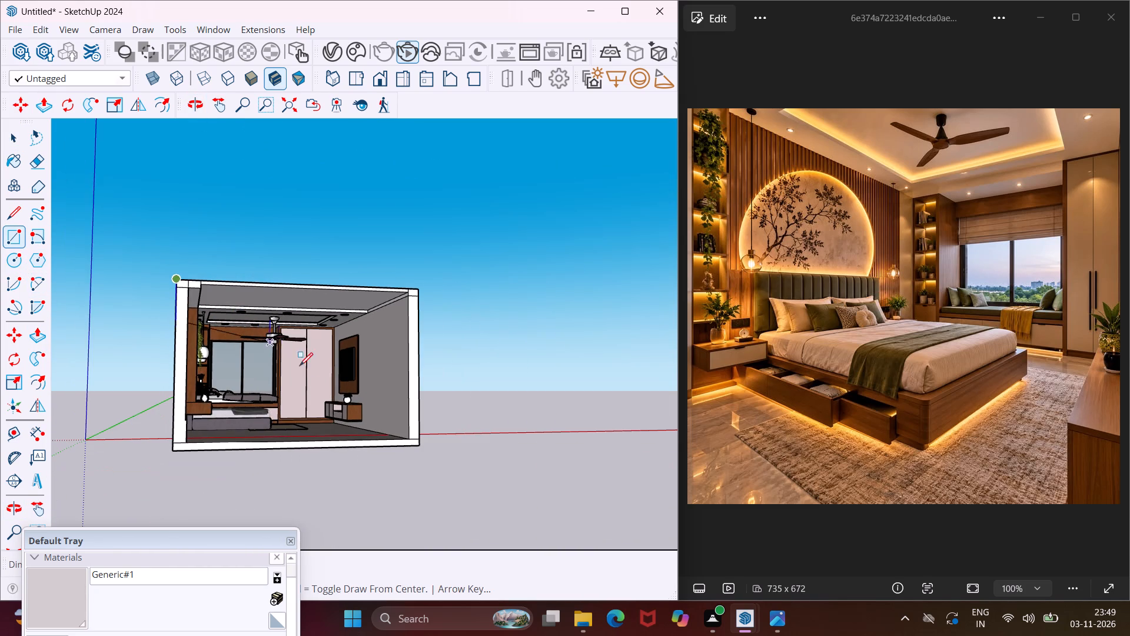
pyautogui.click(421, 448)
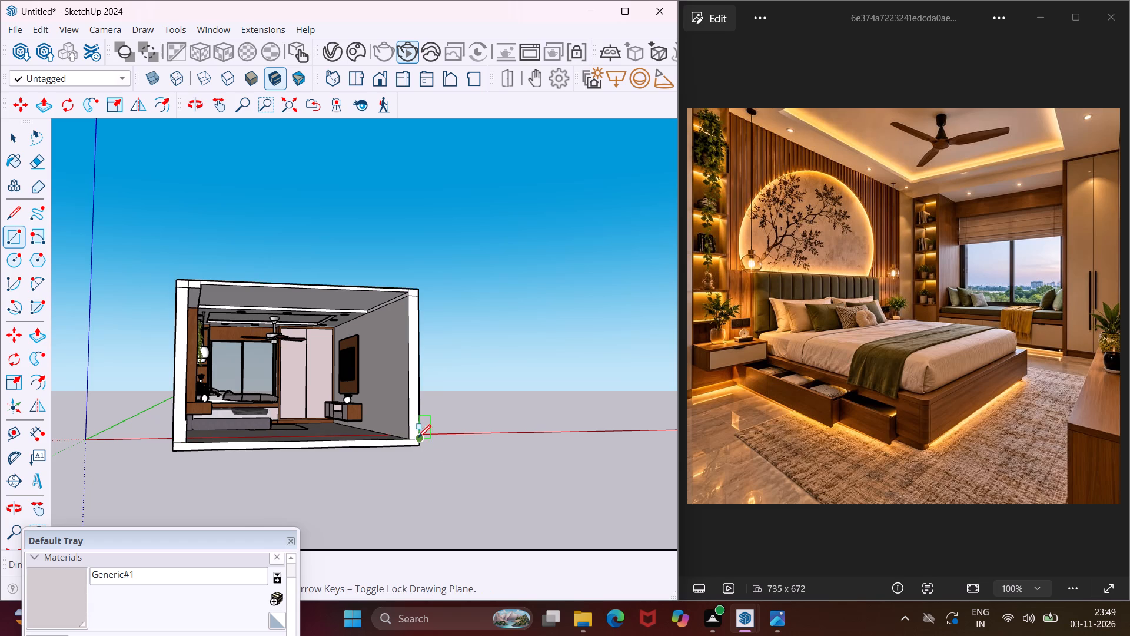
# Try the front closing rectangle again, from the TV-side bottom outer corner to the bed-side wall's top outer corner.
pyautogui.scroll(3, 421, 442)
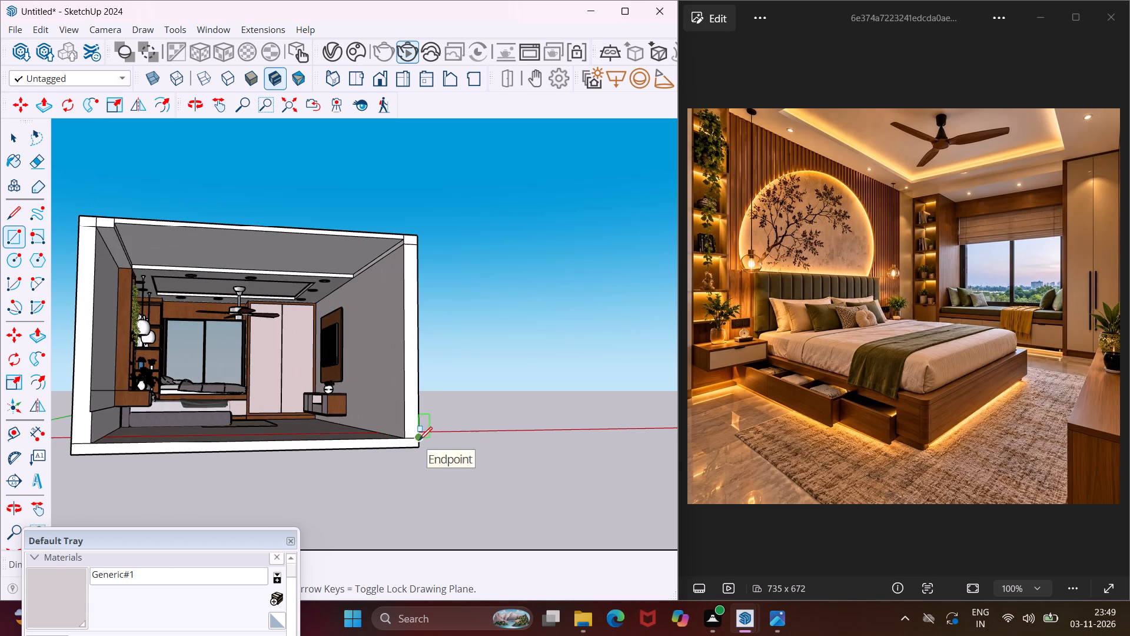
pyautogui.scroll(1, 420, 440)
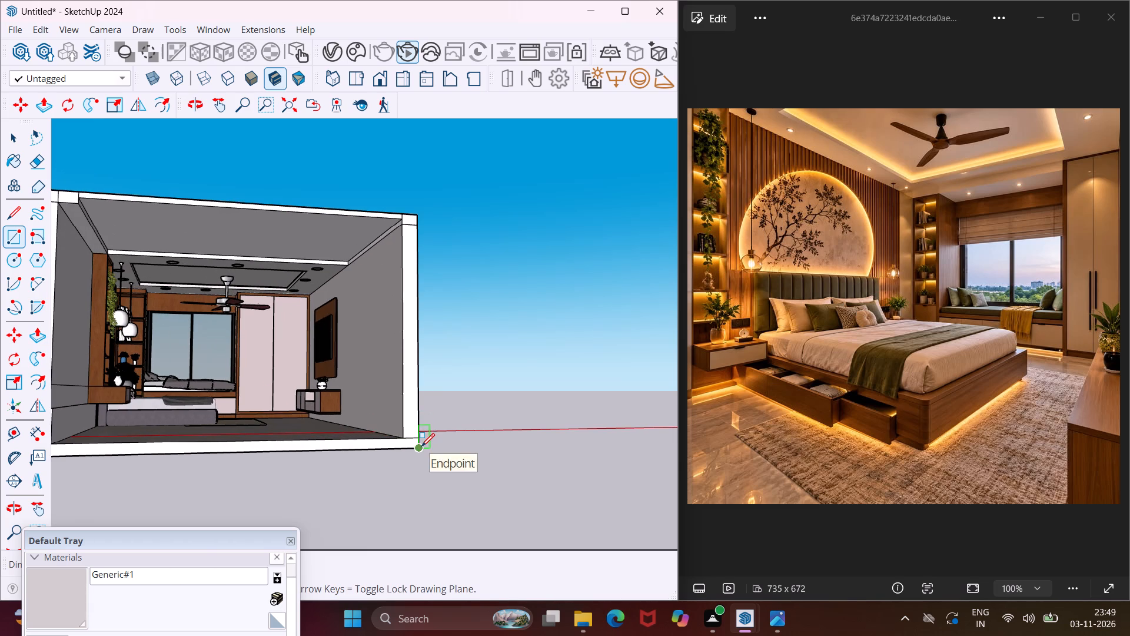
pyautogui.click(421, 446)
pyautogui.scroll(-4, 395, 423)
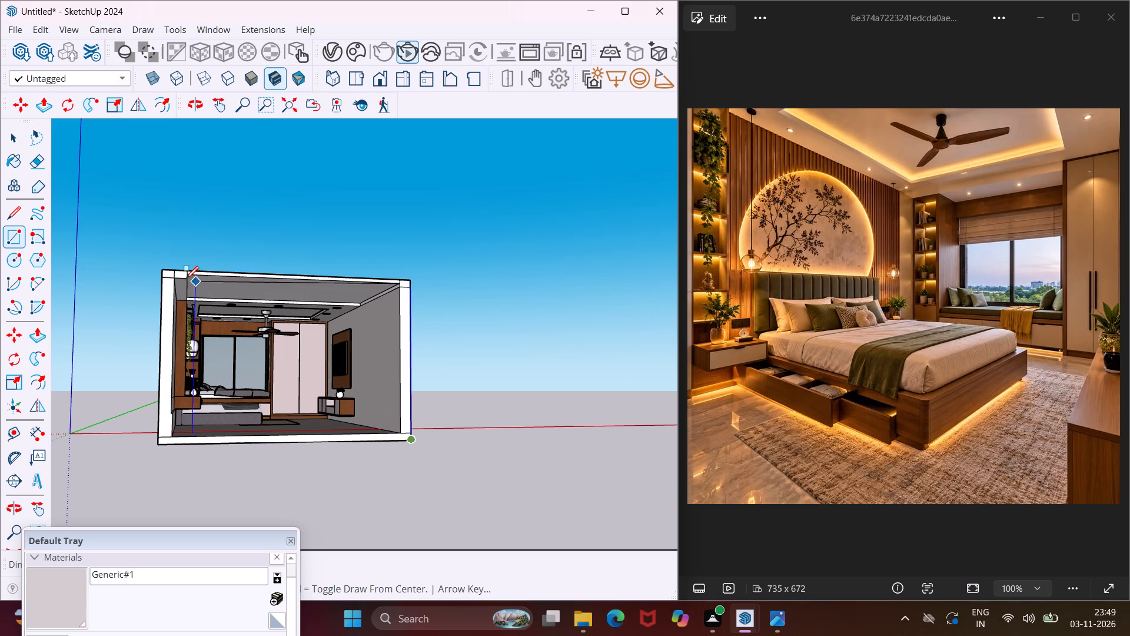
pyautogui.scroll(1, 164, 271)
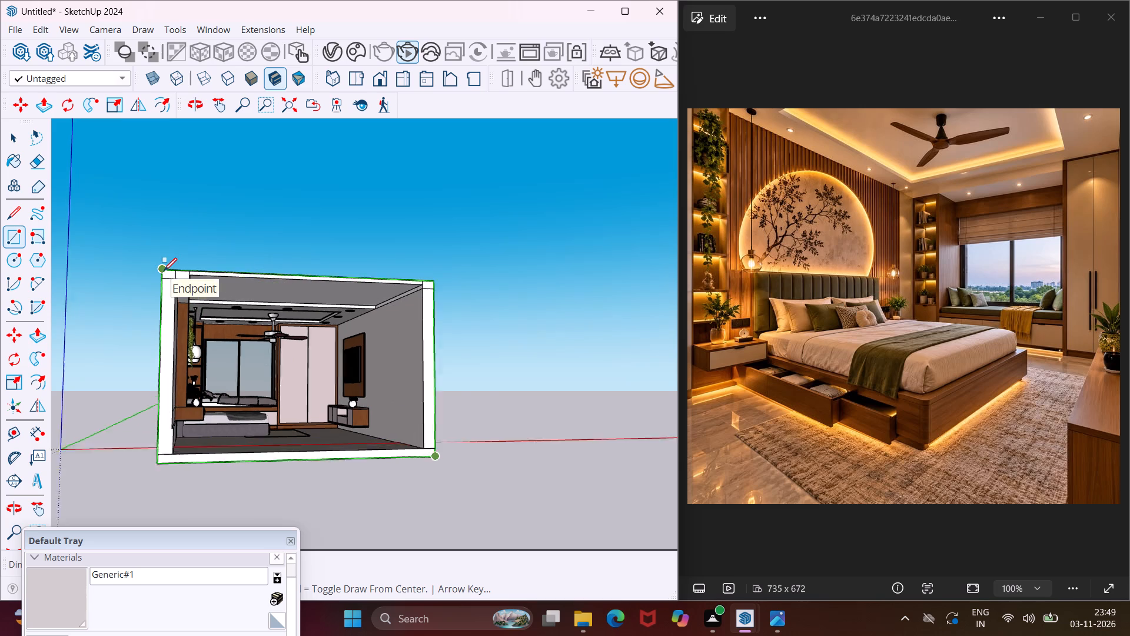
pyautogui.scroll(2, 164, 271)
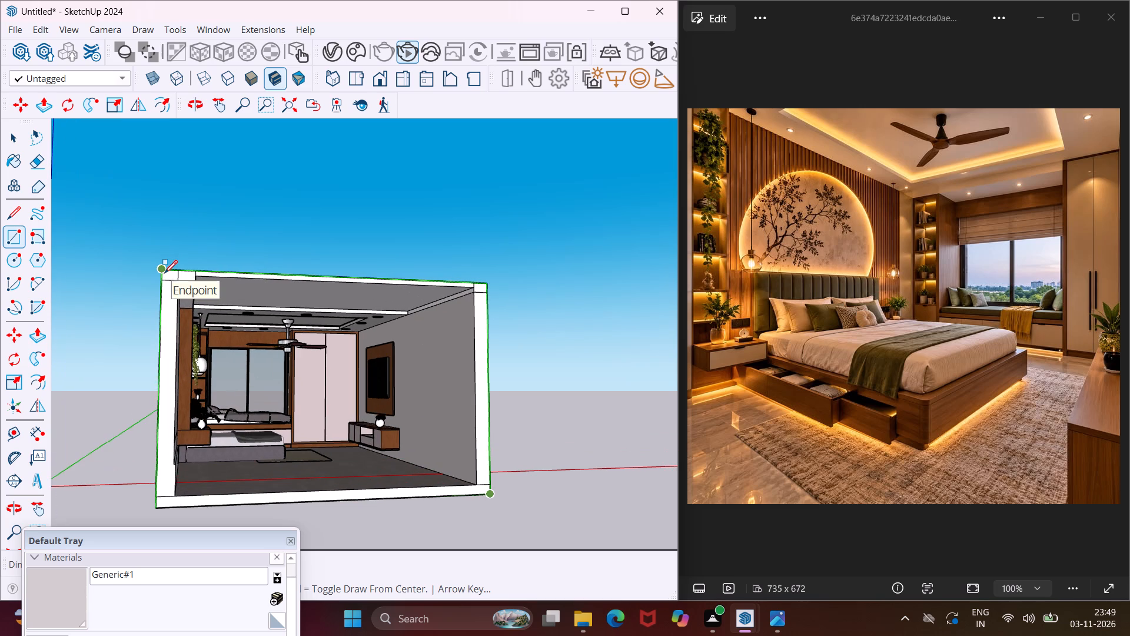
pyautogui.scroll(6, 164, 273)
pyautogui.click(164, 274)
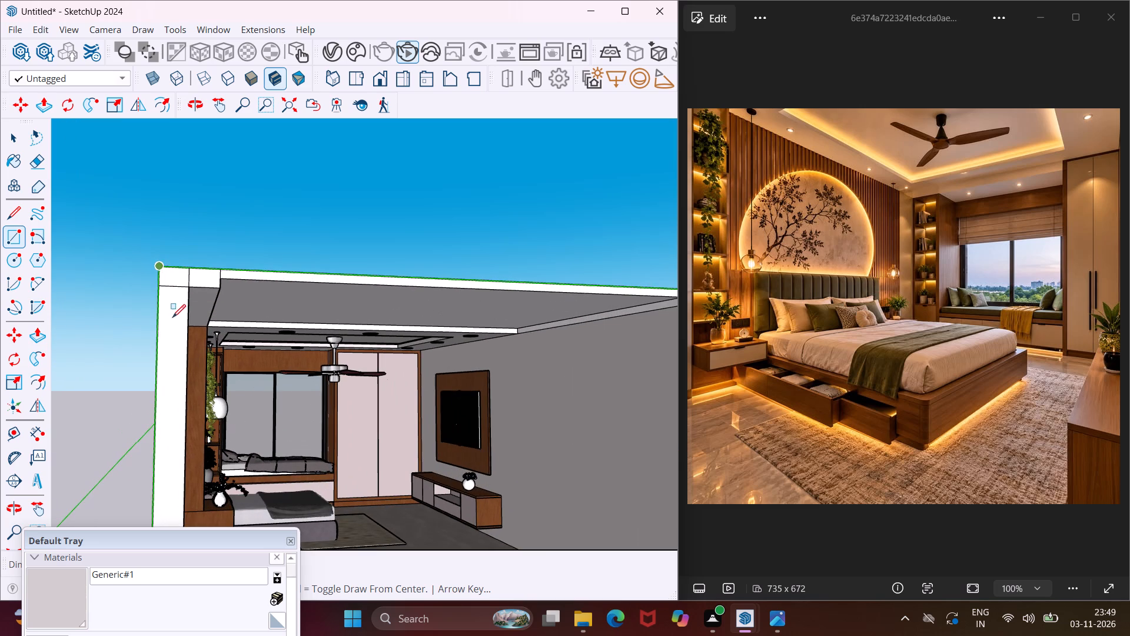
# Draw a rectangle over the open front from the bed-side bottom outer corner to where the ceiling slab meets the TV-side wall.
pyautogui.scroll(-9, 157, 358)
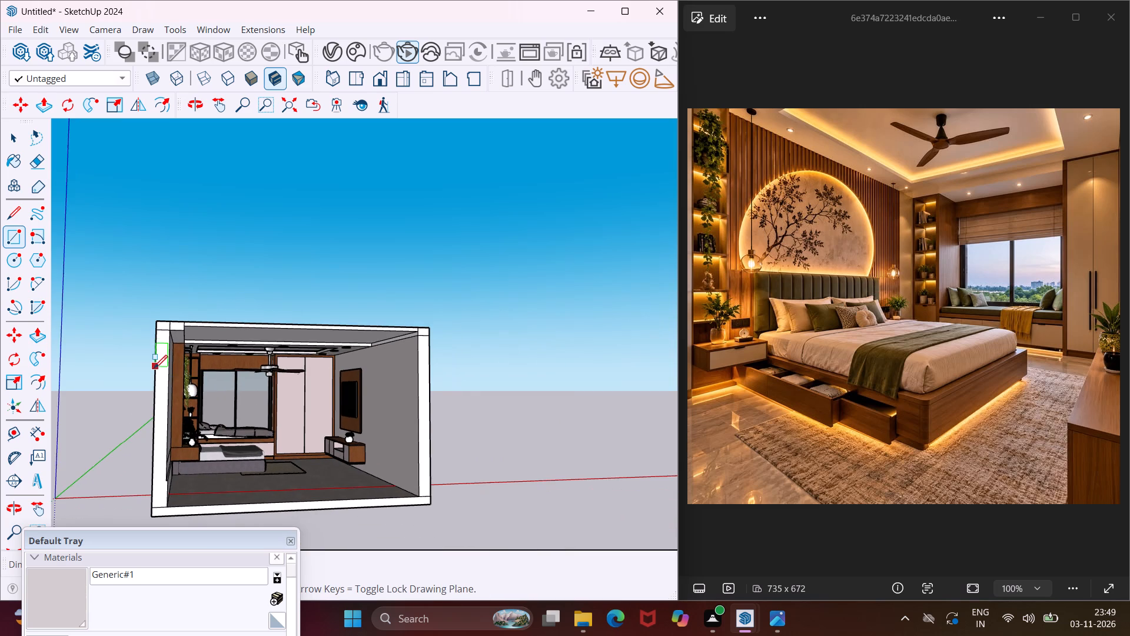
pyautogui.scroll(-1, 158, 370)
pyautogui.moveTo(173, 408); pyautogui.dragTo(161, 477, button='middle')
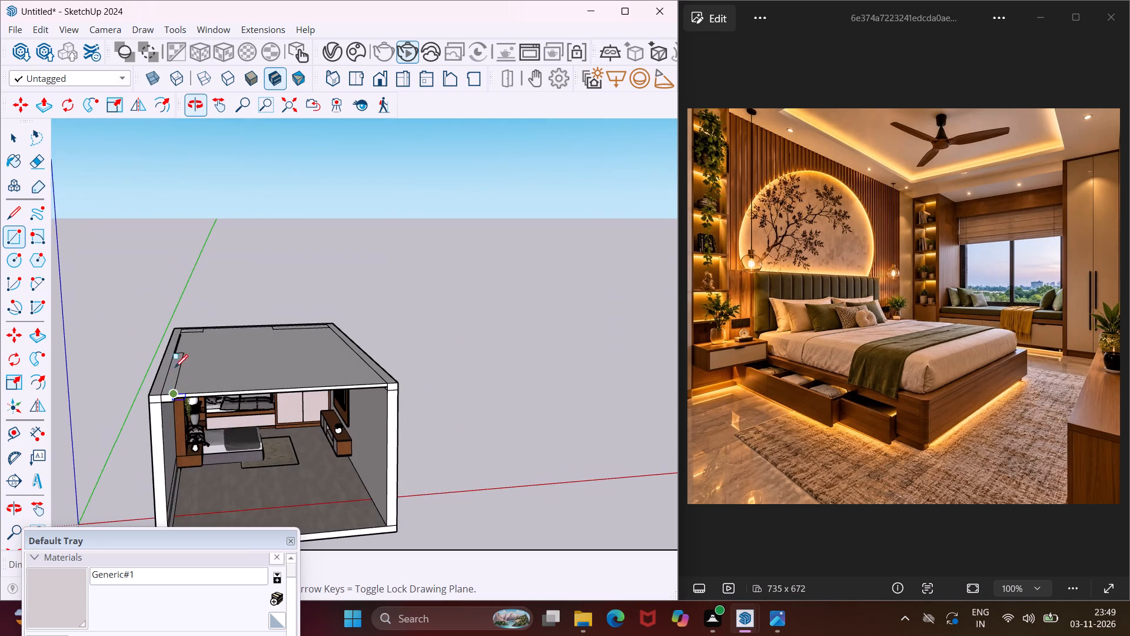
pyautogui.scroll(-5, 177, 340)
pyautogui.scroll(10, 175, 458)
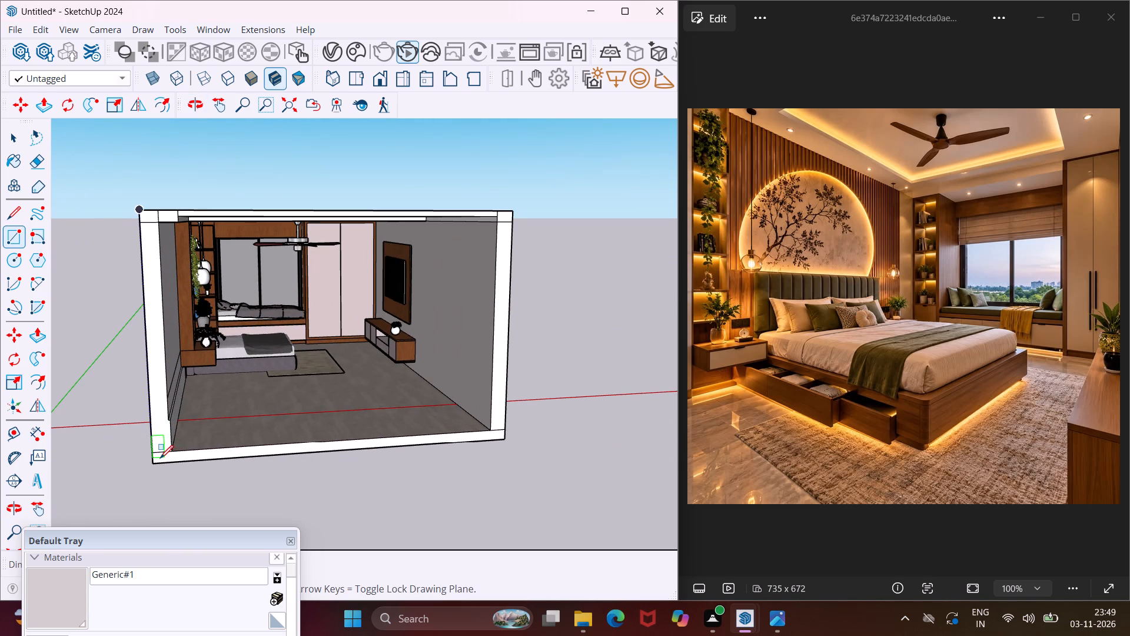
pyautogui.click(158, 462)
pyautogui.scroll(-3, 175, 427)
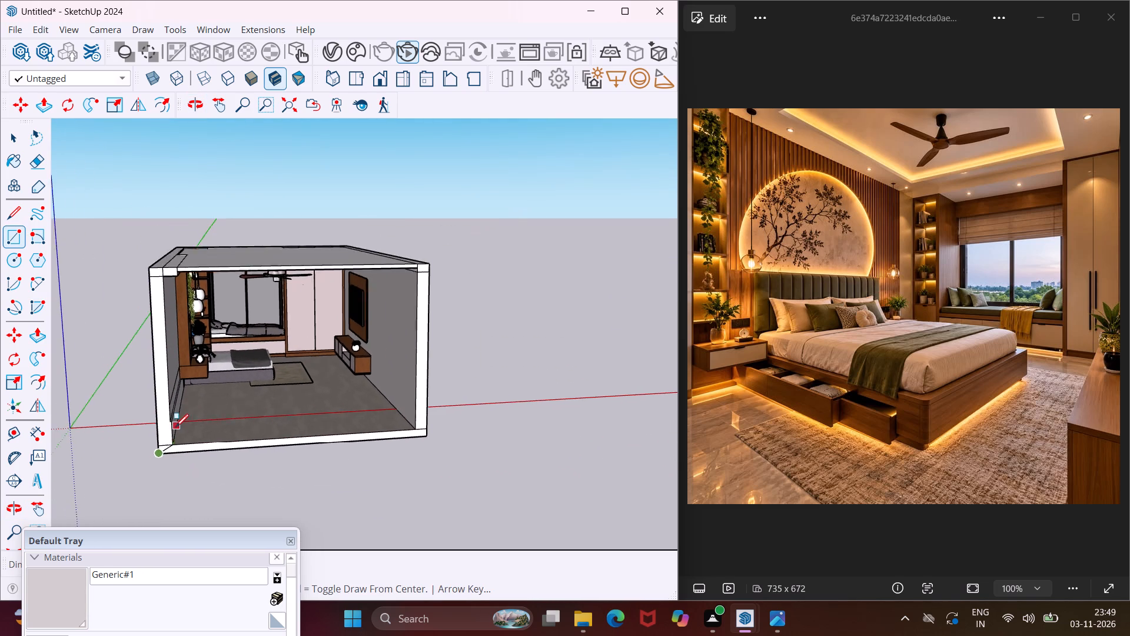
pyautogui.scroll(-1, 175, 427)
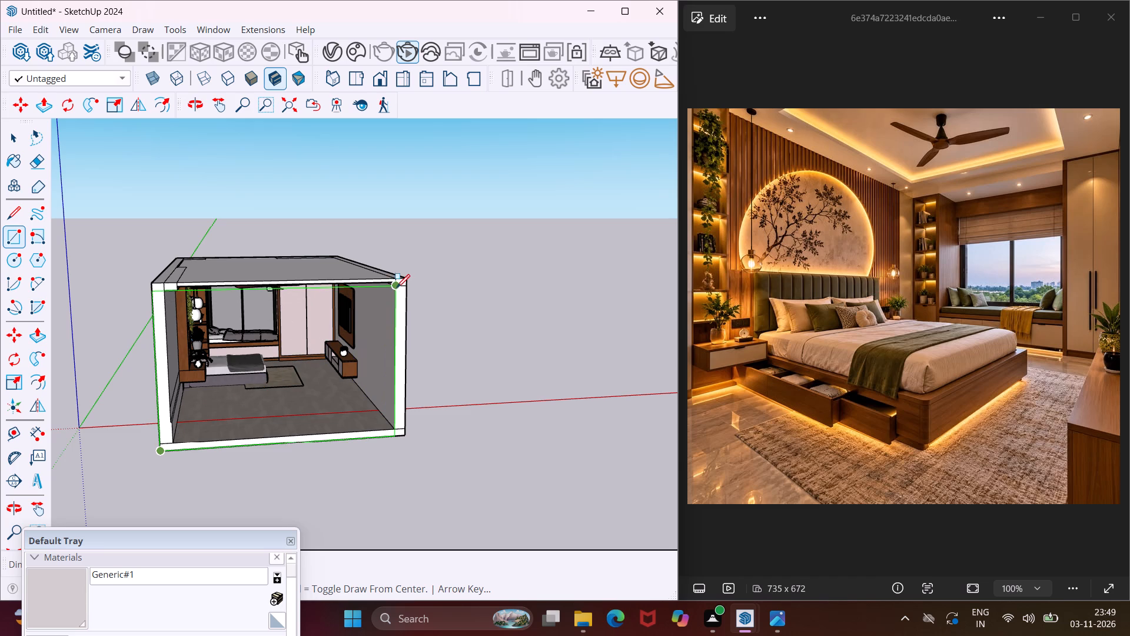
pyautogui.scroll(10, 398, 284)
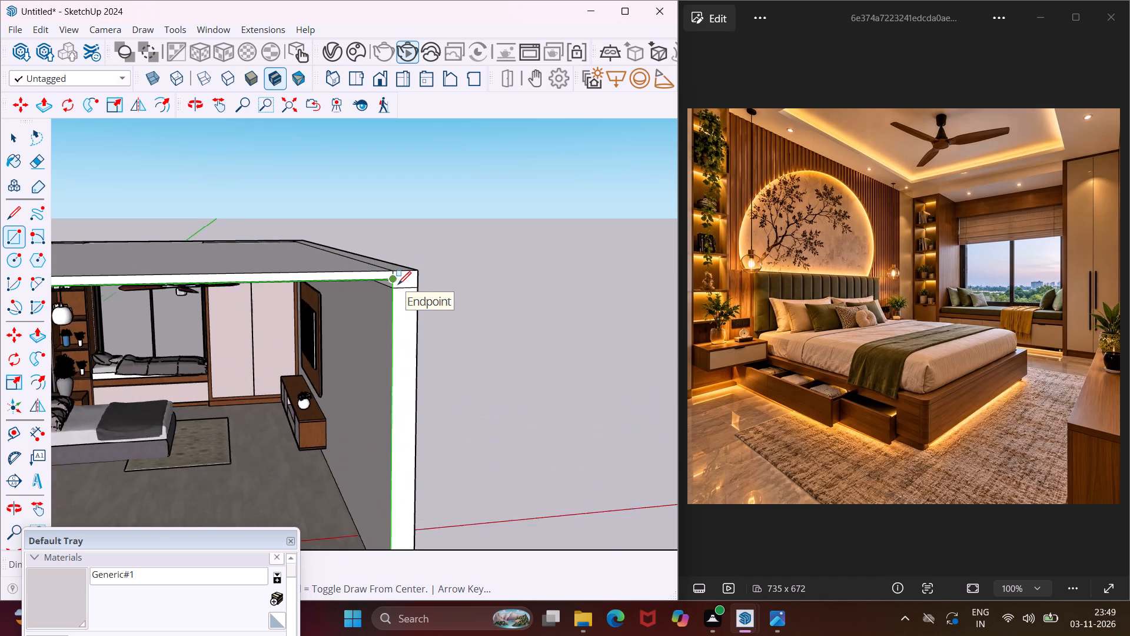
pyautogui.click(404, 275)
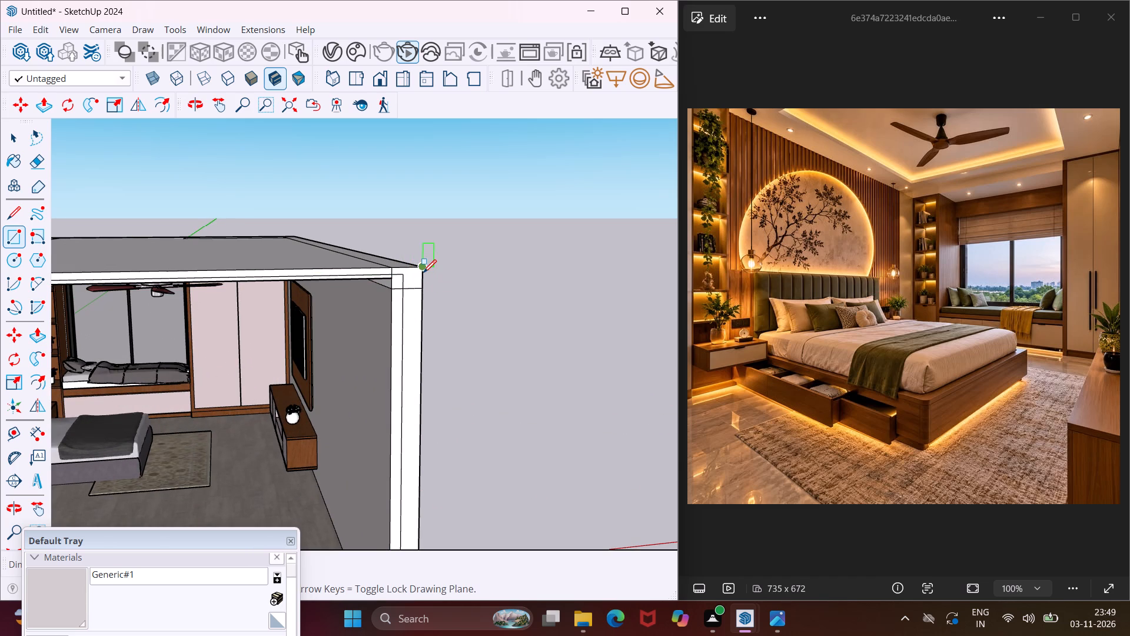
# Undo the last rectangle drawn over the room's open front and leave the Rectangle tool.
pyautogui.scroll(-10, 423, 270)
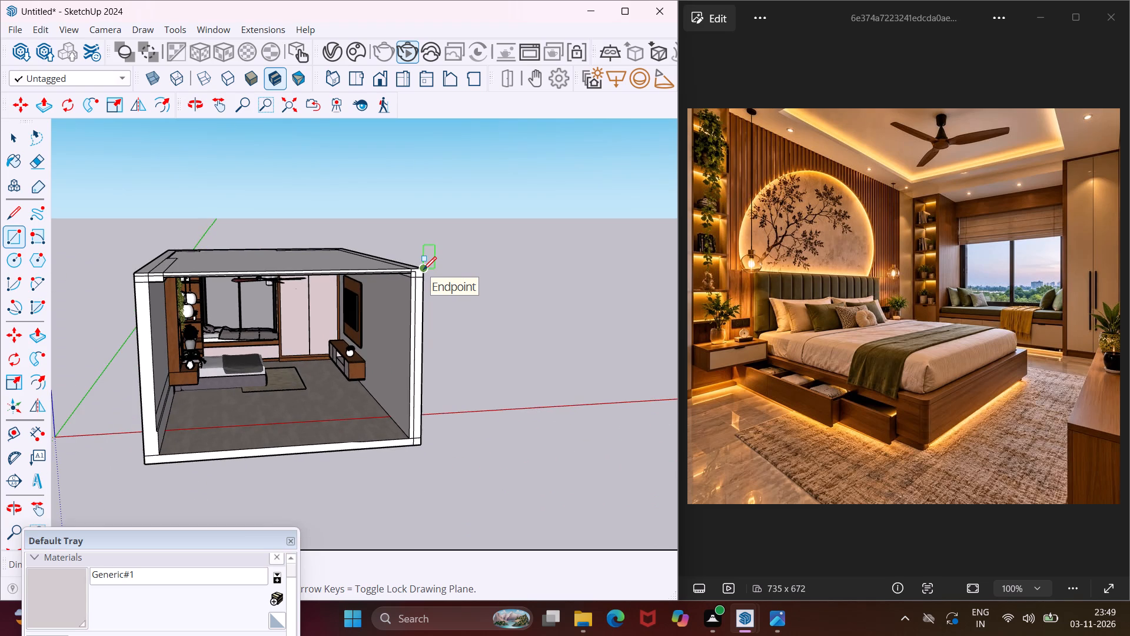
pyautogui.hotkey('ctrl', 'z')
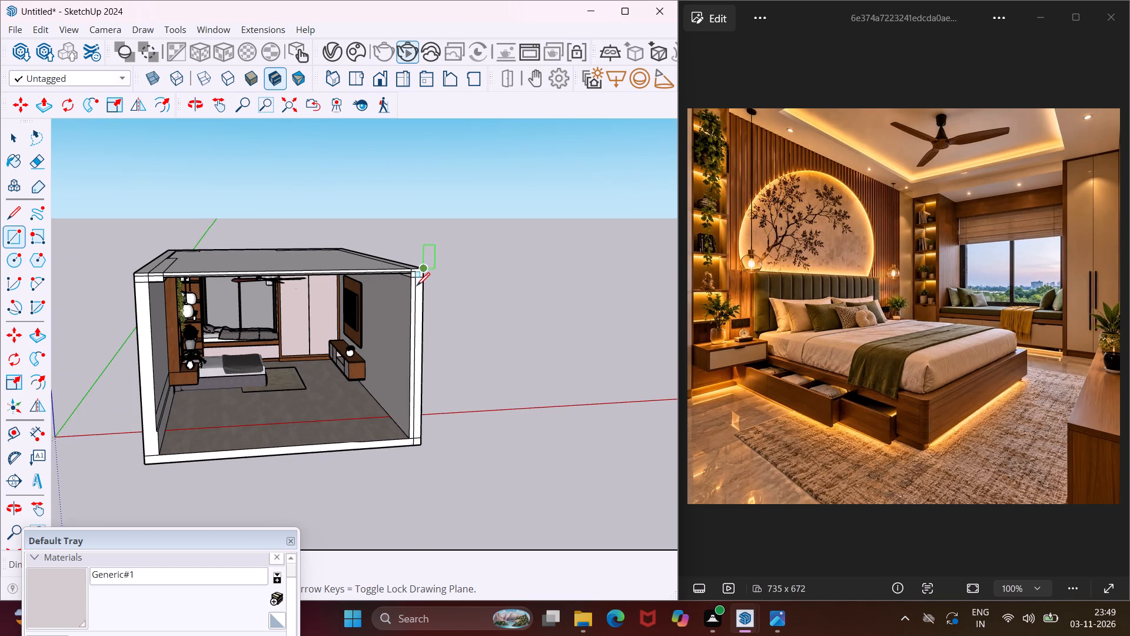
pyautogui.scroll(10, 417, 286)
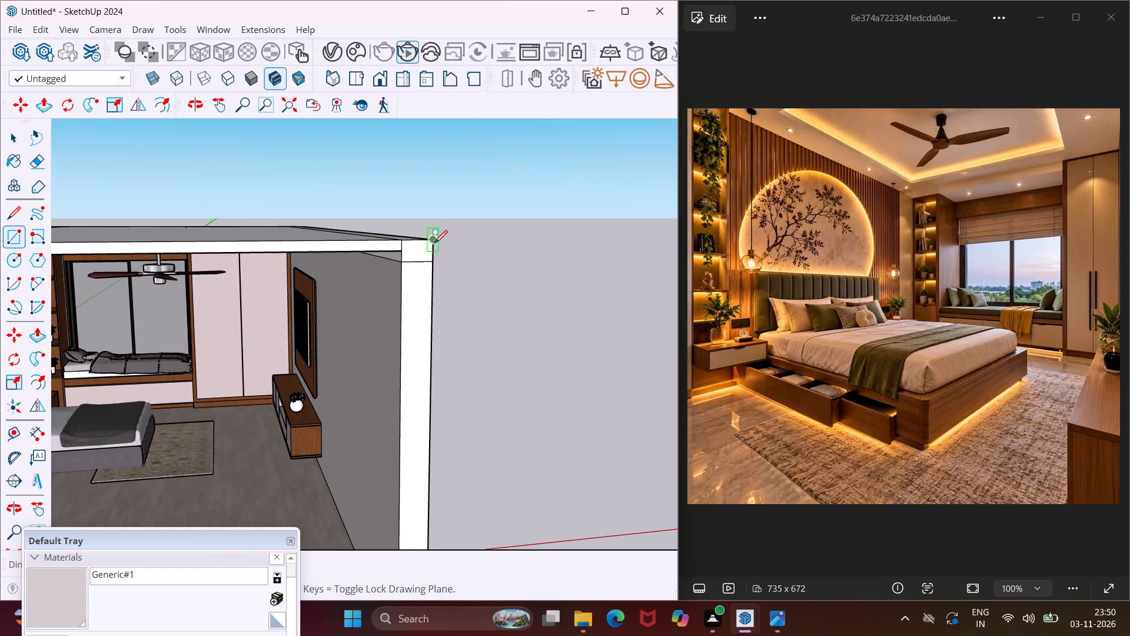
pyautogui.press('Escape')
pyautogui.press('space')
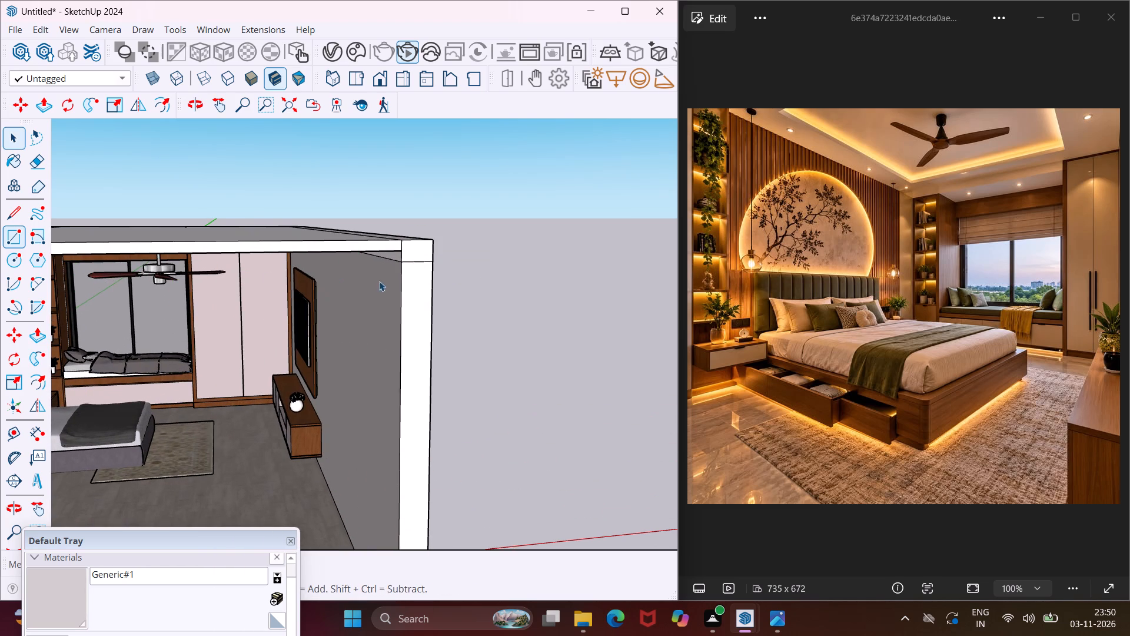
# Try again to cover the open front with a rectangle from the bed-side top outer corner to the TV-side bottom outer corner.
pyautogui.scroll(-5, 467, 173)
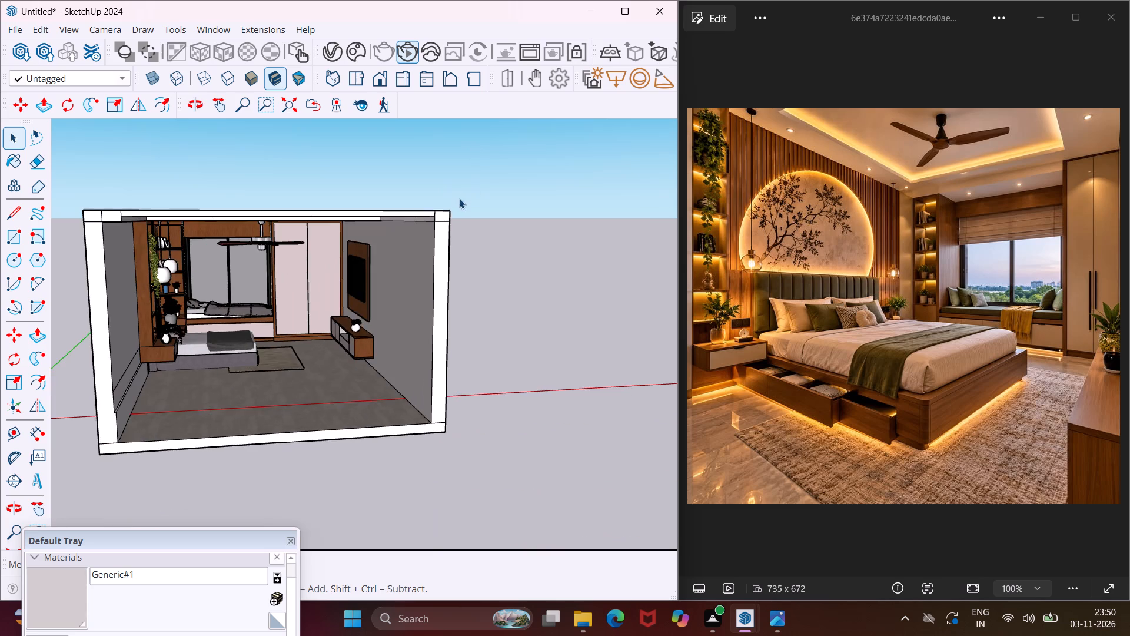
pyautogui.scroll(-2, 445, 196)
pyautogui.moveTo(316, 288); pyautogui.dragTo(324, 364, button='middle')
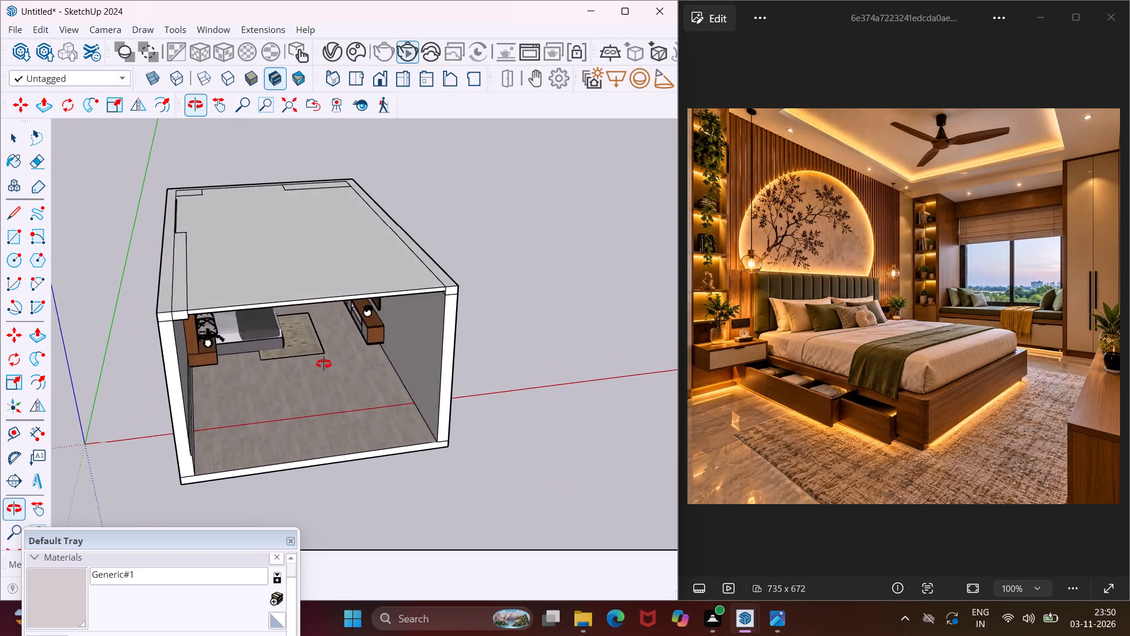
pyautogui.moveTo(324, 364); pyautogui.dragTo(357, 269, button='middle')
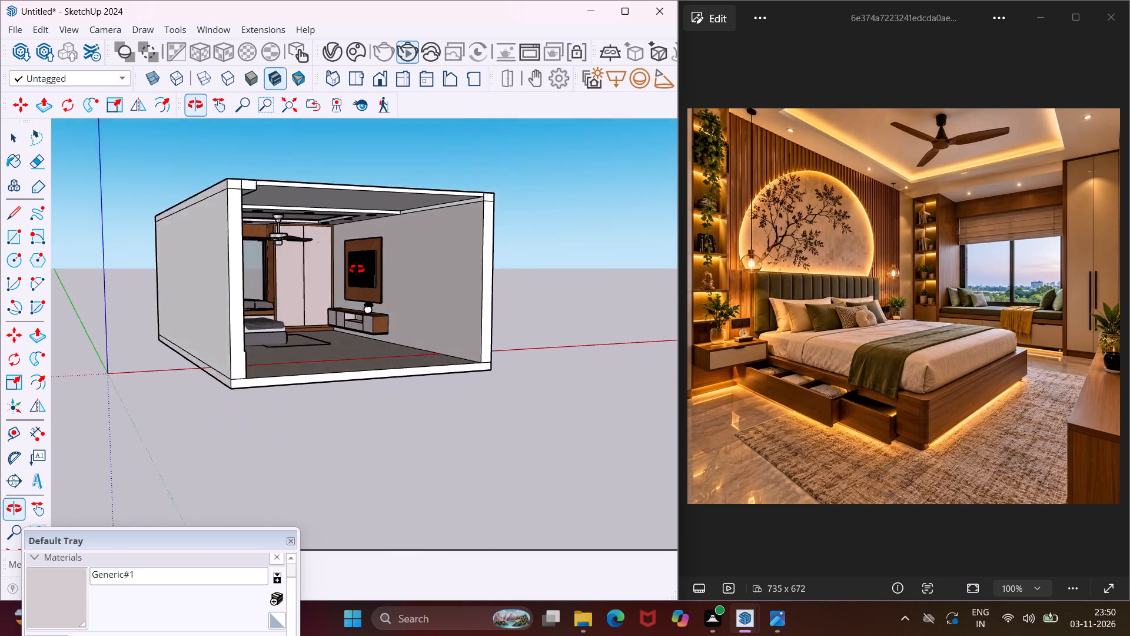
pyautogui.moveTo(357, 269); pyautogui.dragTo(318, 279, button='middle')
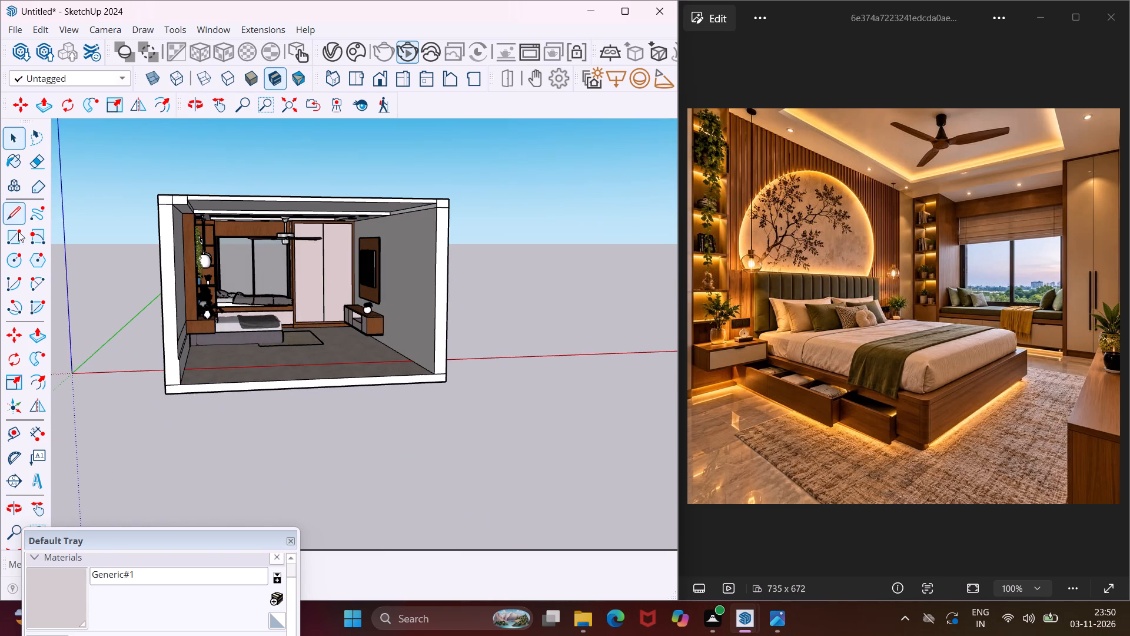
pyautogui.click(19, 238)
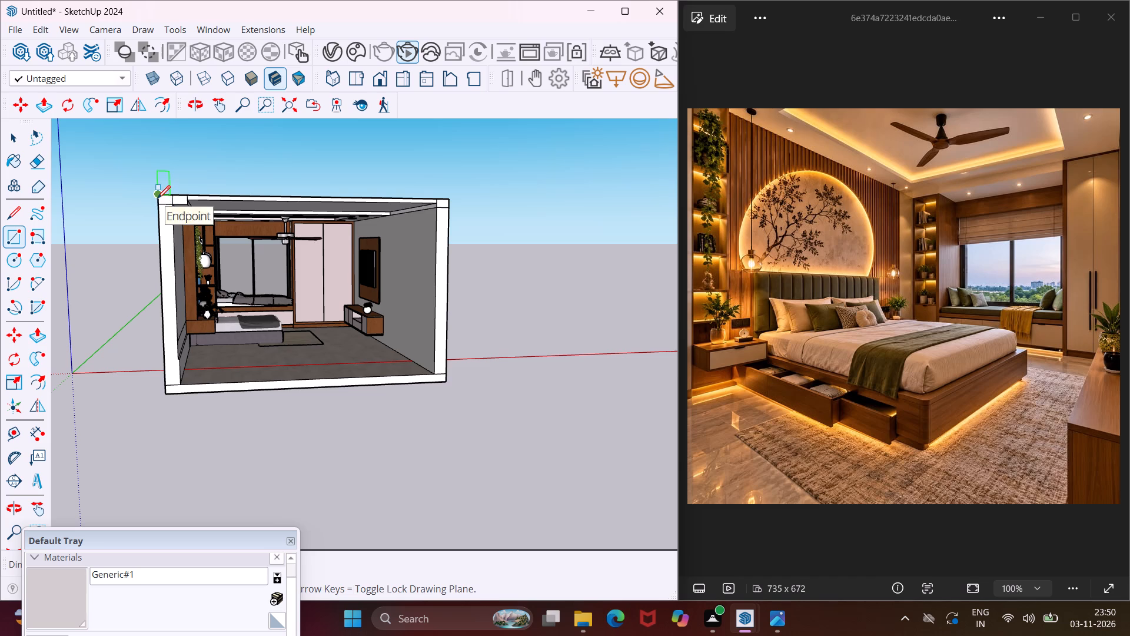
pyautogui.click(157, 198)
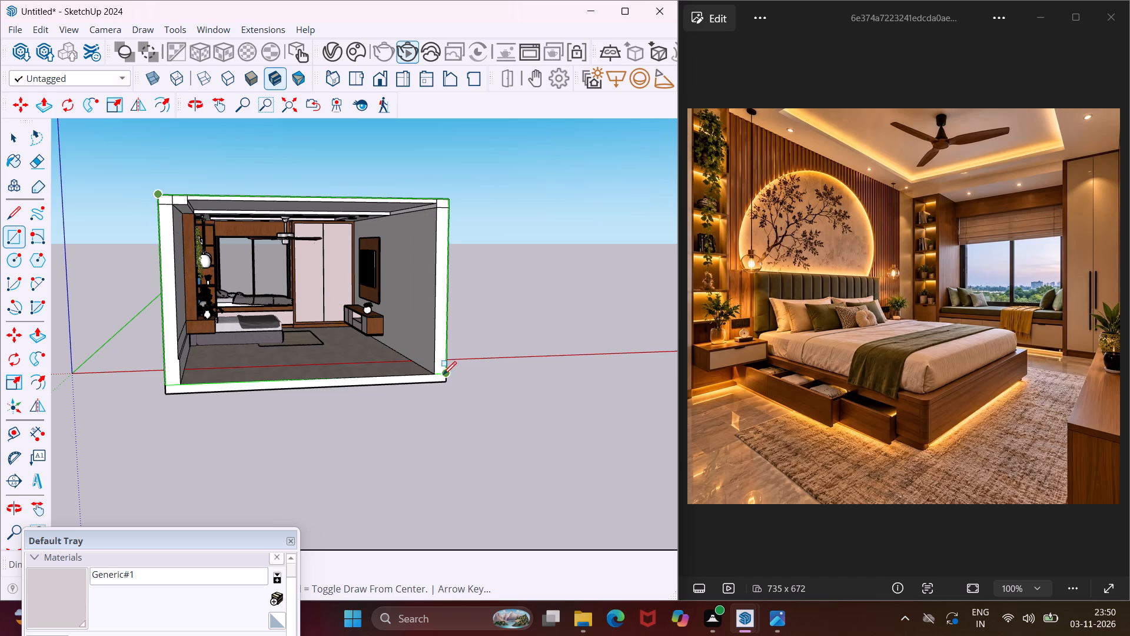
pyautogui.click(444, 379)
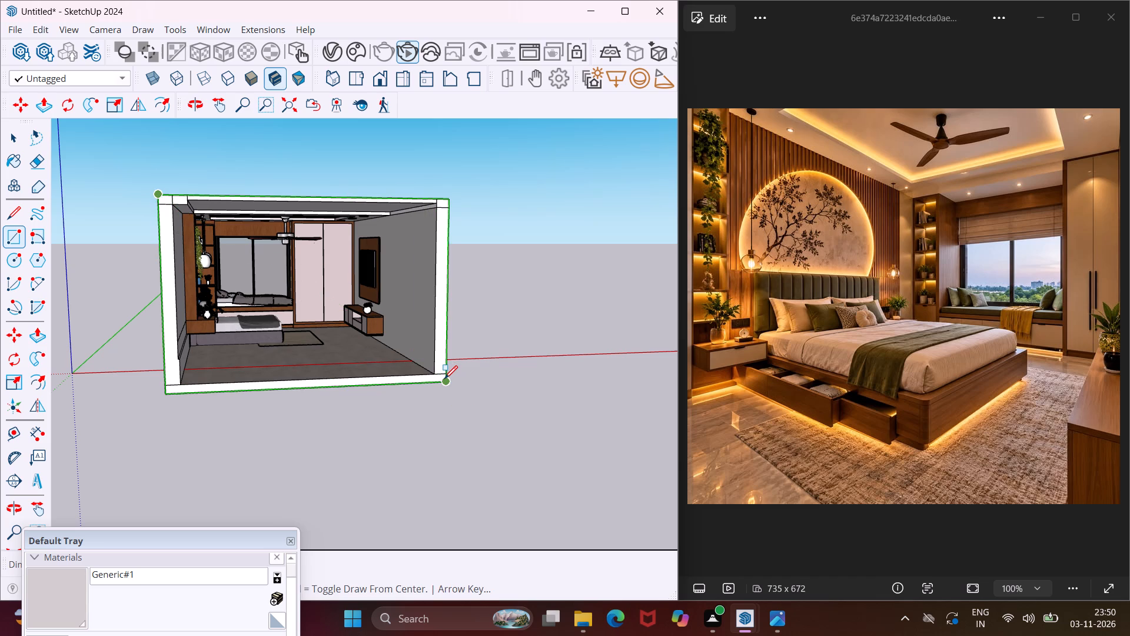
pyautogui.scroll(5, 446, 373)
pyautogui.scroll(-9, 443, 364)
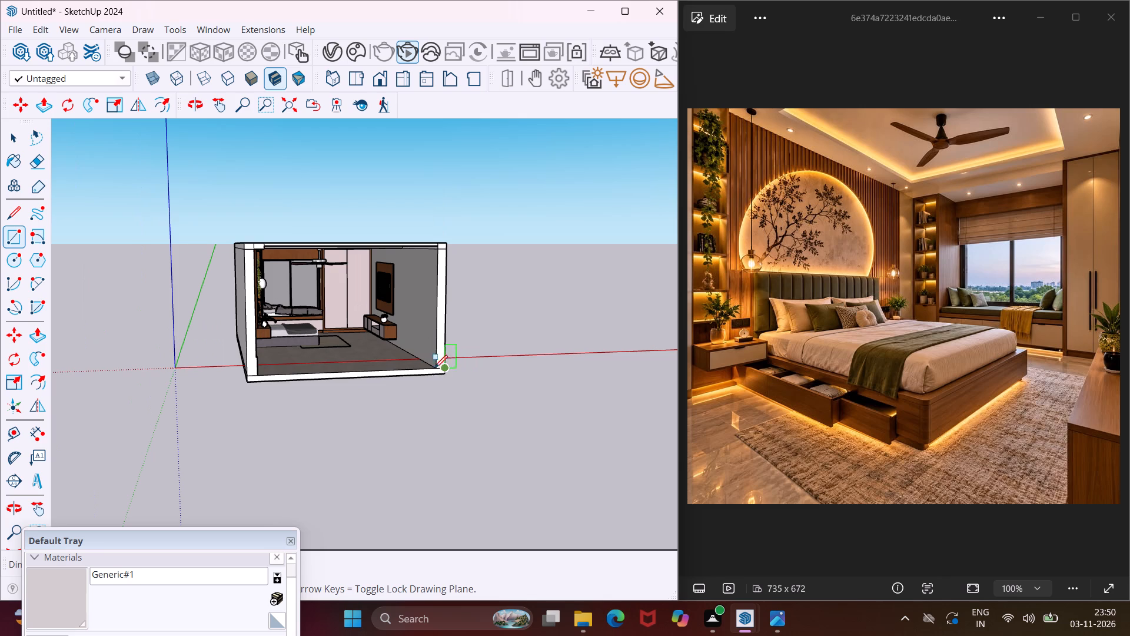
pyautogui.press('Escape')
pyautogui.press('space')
# Draw a line across the floor just inside the open front, from the TV-side wall's base to the bed-side wall's base.
pyautogui.moveTo(330, 365); pyautogui.dragTo(383, 408, button='middle')
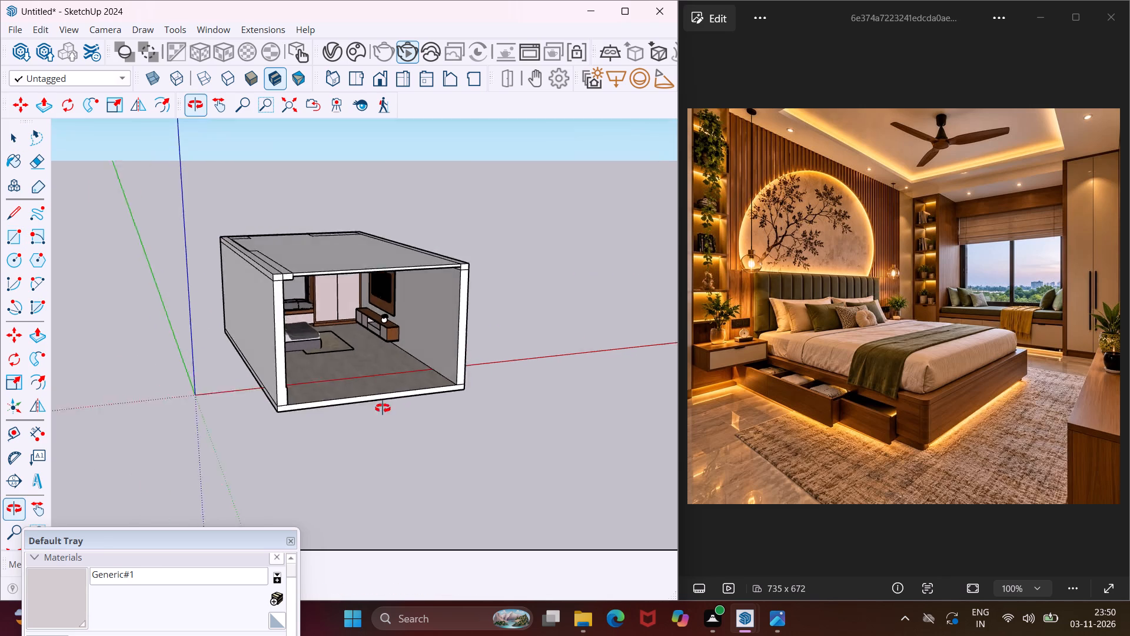
pyautogui.moveTo(383, 408); pyautogui.dragTo(567, 422, button='middle')
pyautogui.scroll(11, 513, 375)
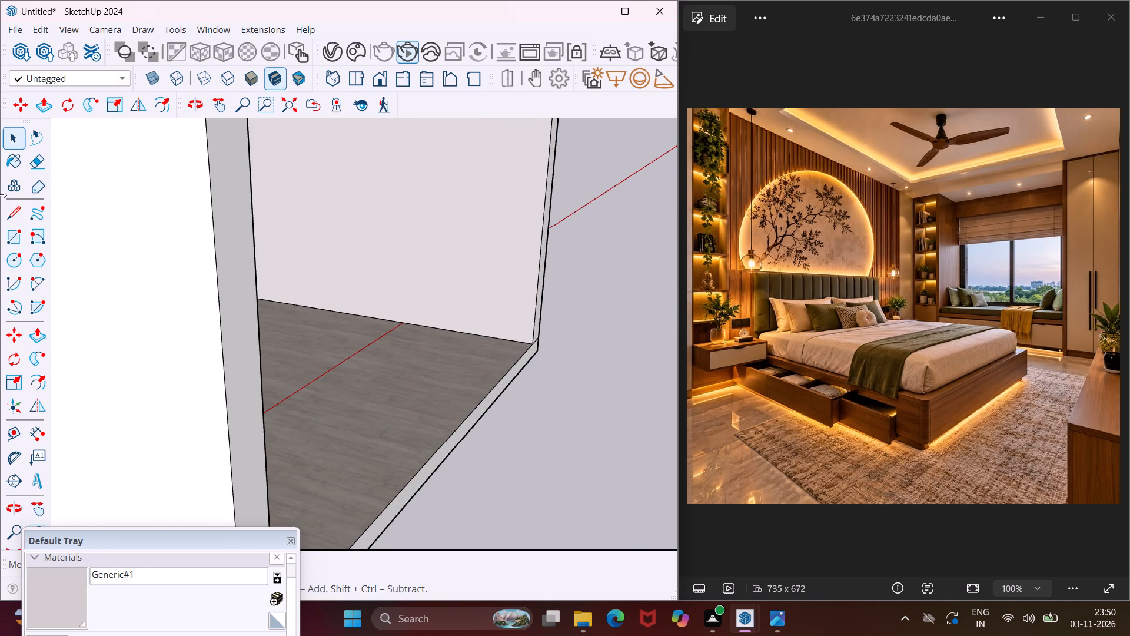
pyautogui.click(10, 215)
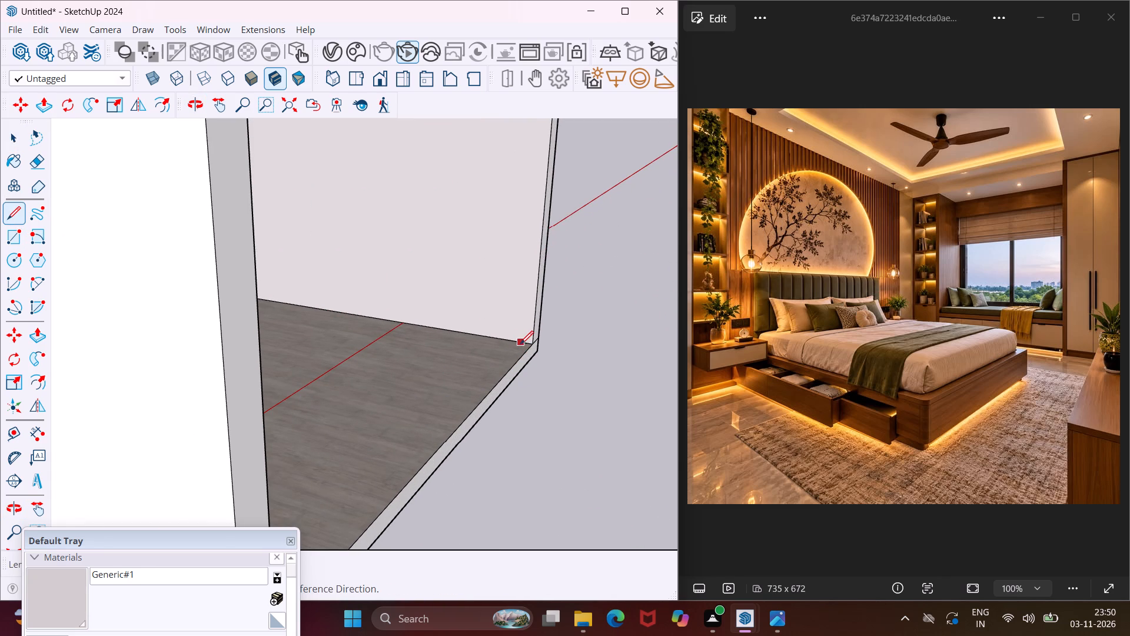
pyautogui.click(520, 344)
pyautogui.scroll(-5, 472, 386)
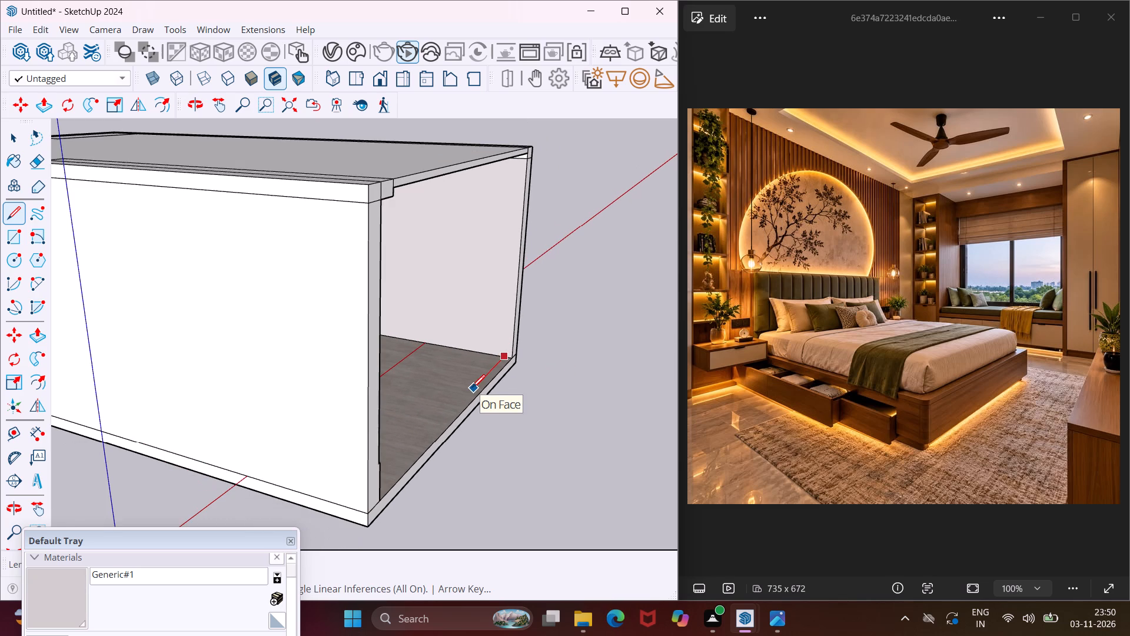
pyautogui.moveTo(397, 435); pyautogui.dragTo(188, 482, button='middle')
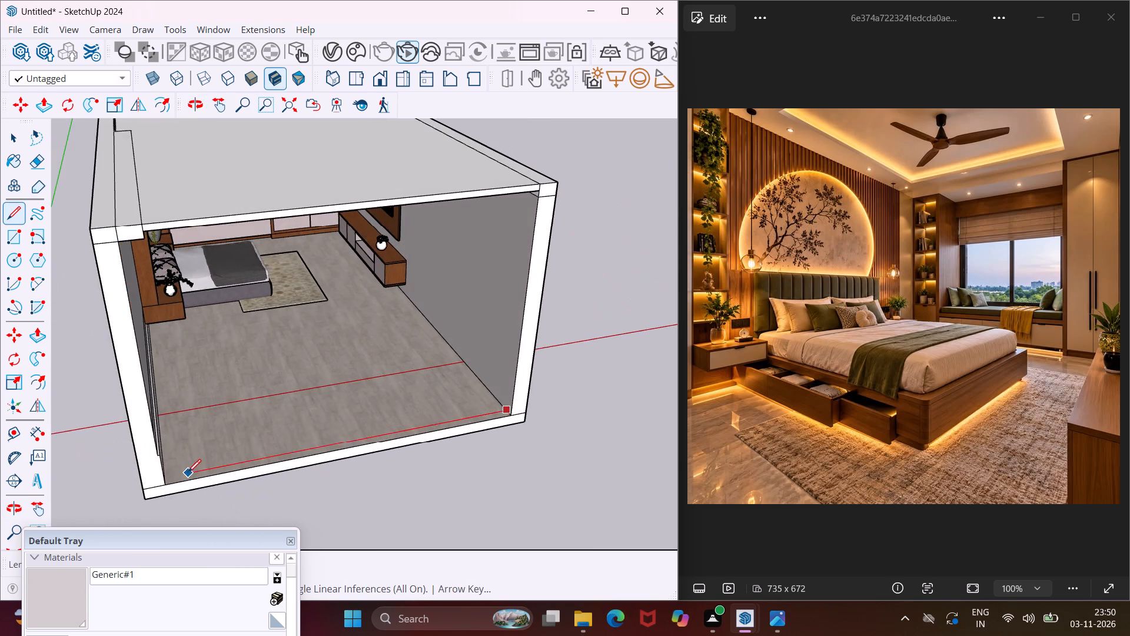
pyautogui.scroll(7, 185, 471)
pyautogui.moveTo(172, 469); pyautogui.dragTo(69, 502, button='middle')
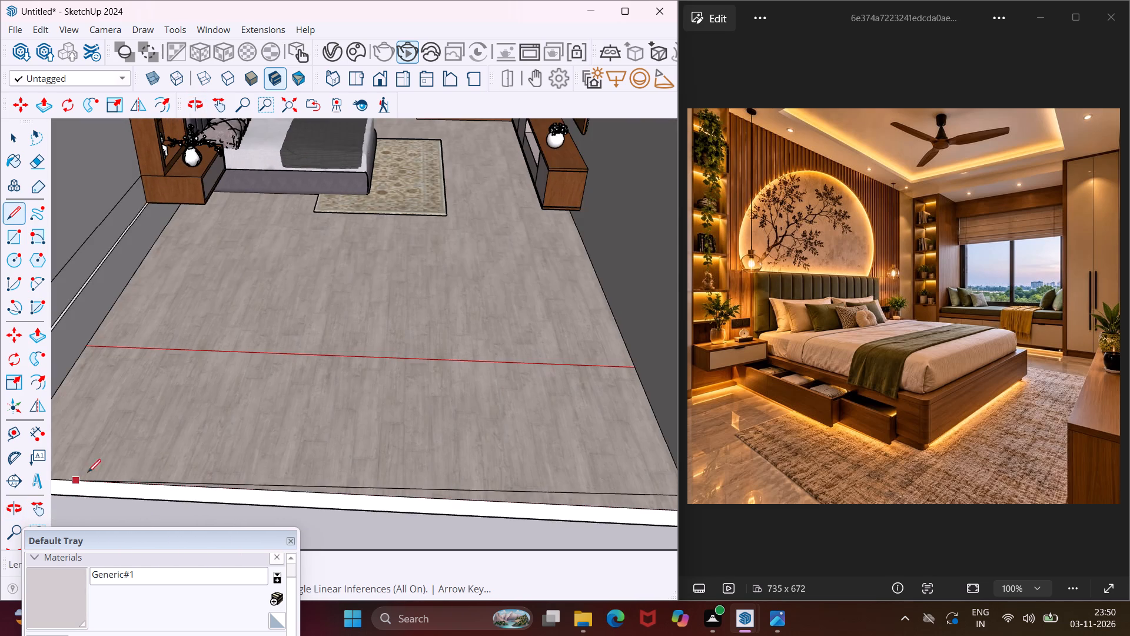
pyautogui.scroll(-8, 97, 460)
pyautogui.moveTo(97, 459); pyautogui.dragTo(207, 436, button='middle')
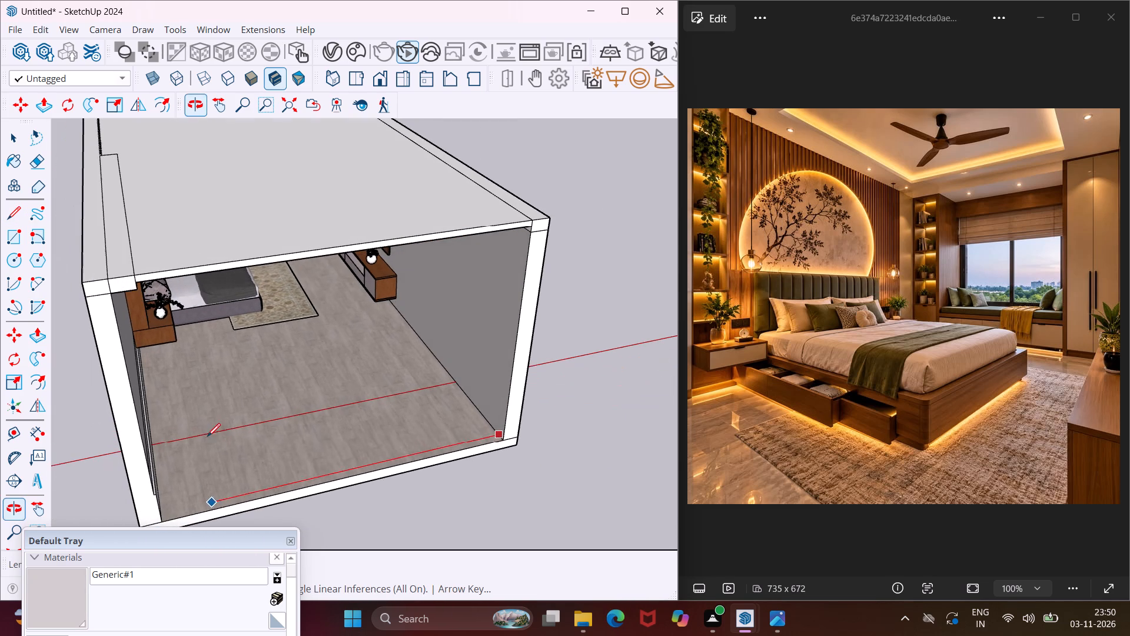
pyautogui.scroll(2, 168, 509)
pyautogui.moveTo(154, 506); pyautogui.dragTo(129, 477, button='middle')
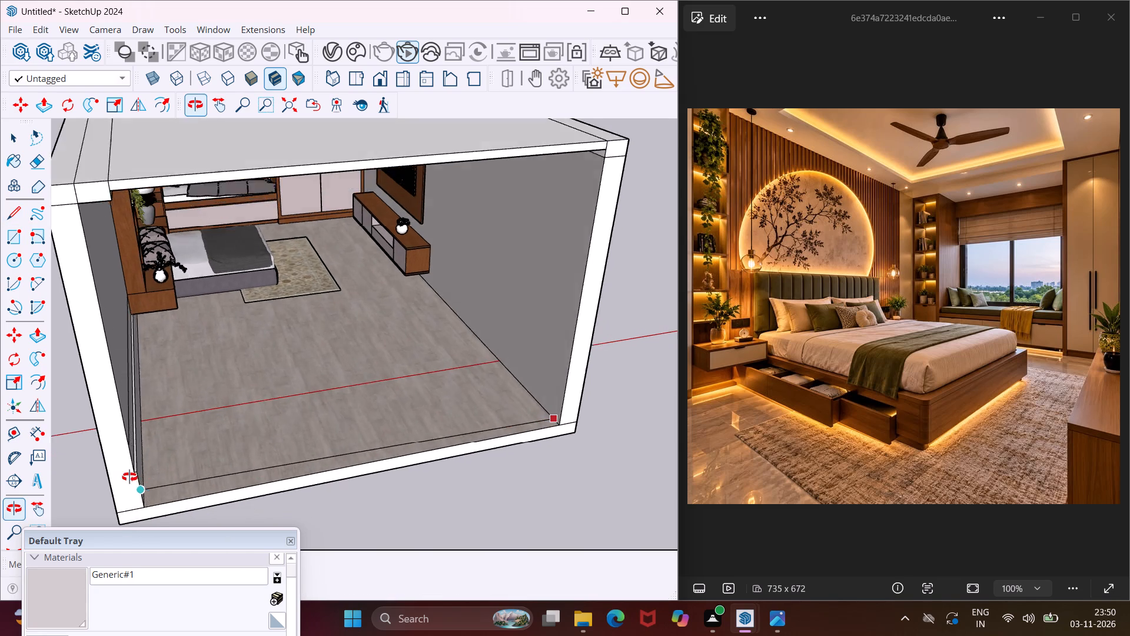
pyautogui.moveTo(129, 477); pyautogui.dragTo(121, 460, button='middle')
pyautogui.scroll(5, 121, 460)
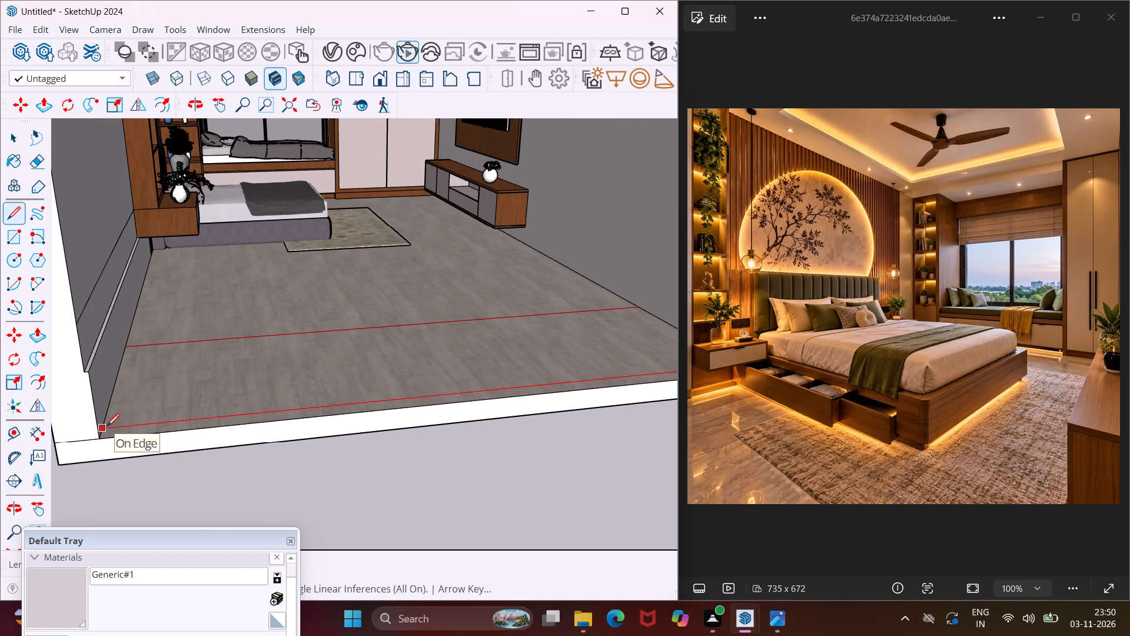
pyautogui.click(107, 426)
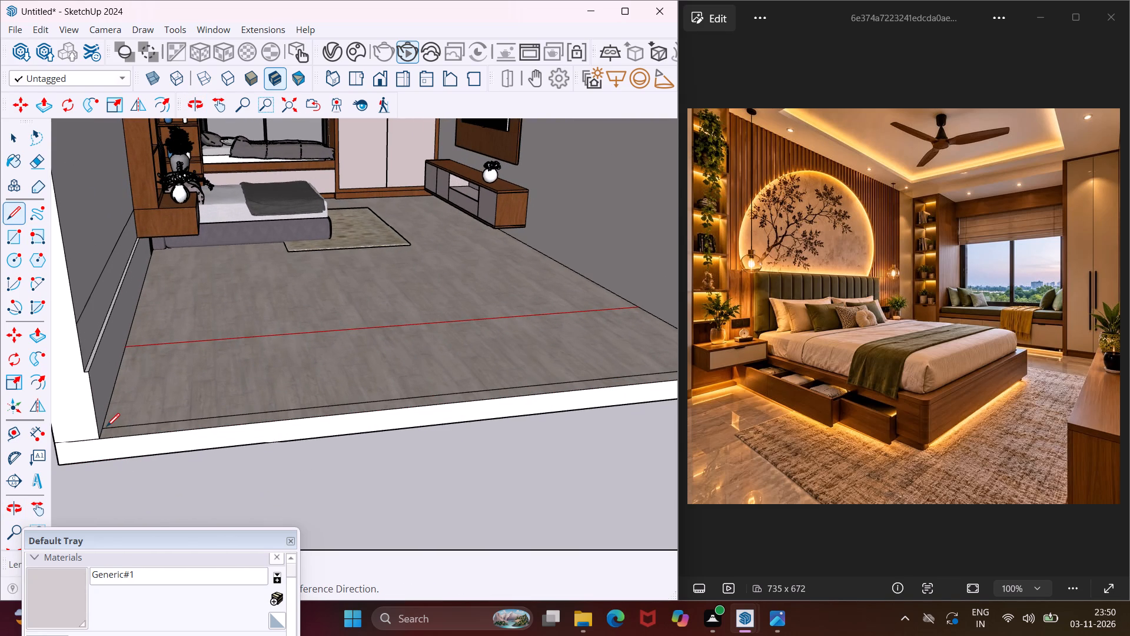
pyautogui.press('Escape')
pyautogui.press('space')
# Push/Pull the narrow floor strip at the open front up to the ceiling slab as a closing wall.
pyautogui.scroll(3, 124, 435)
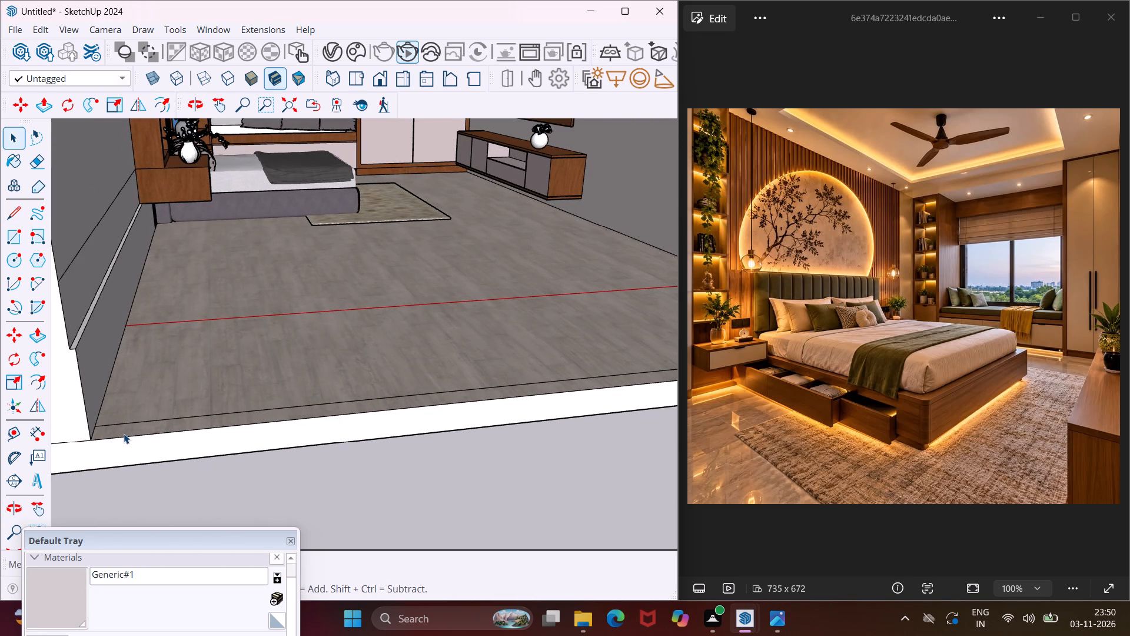
pyautogui.click(124, 433)
pyautogui.press('p')
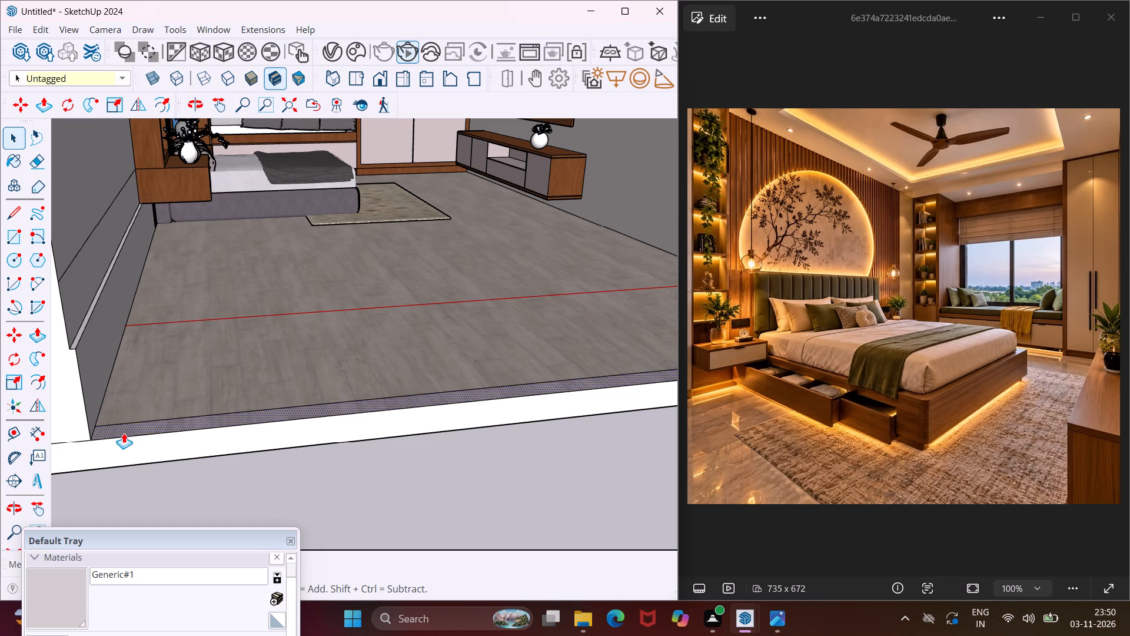
pyautogui.click(124, 433)
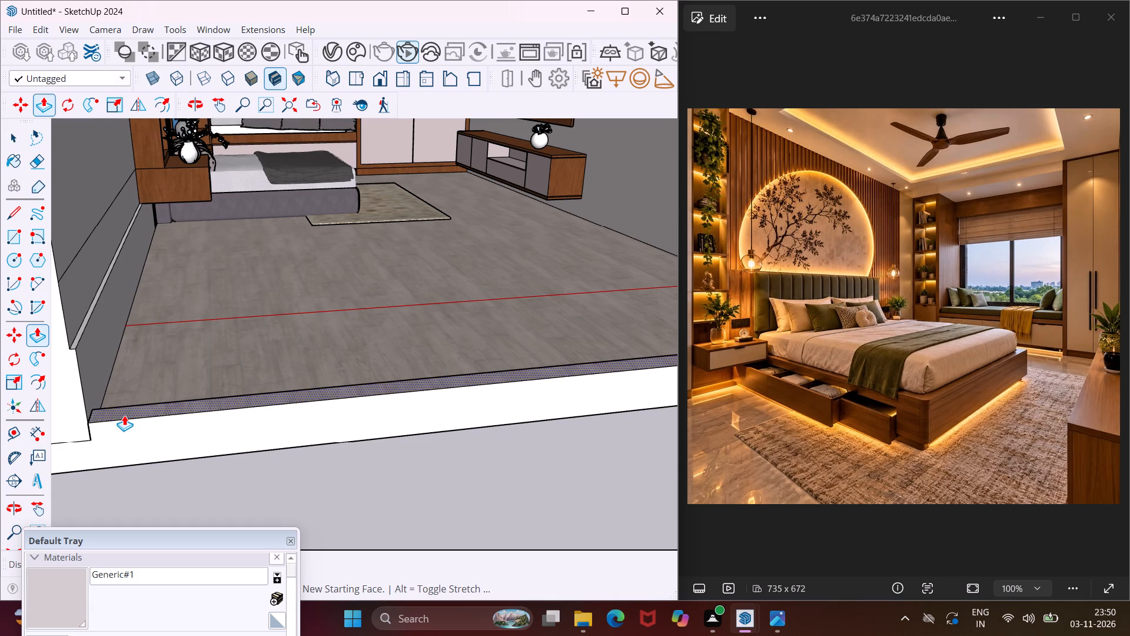
pyautogui.scroll(-13, 124, 415)
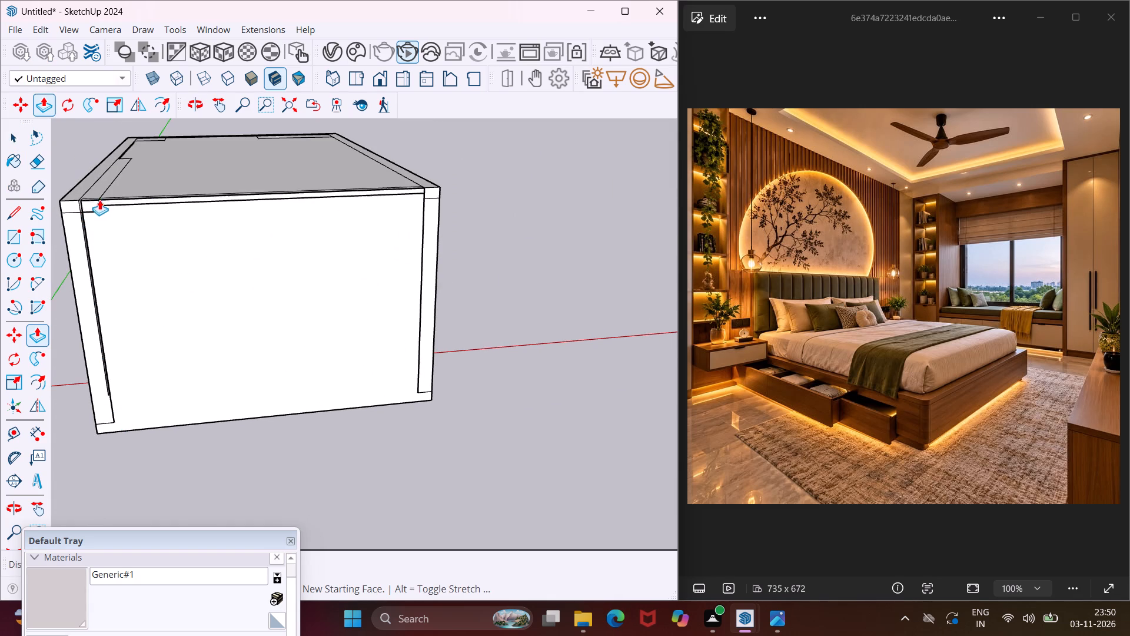
pyautogui.scroll(5, 104, 200)
pyautogui.click(117, 201)
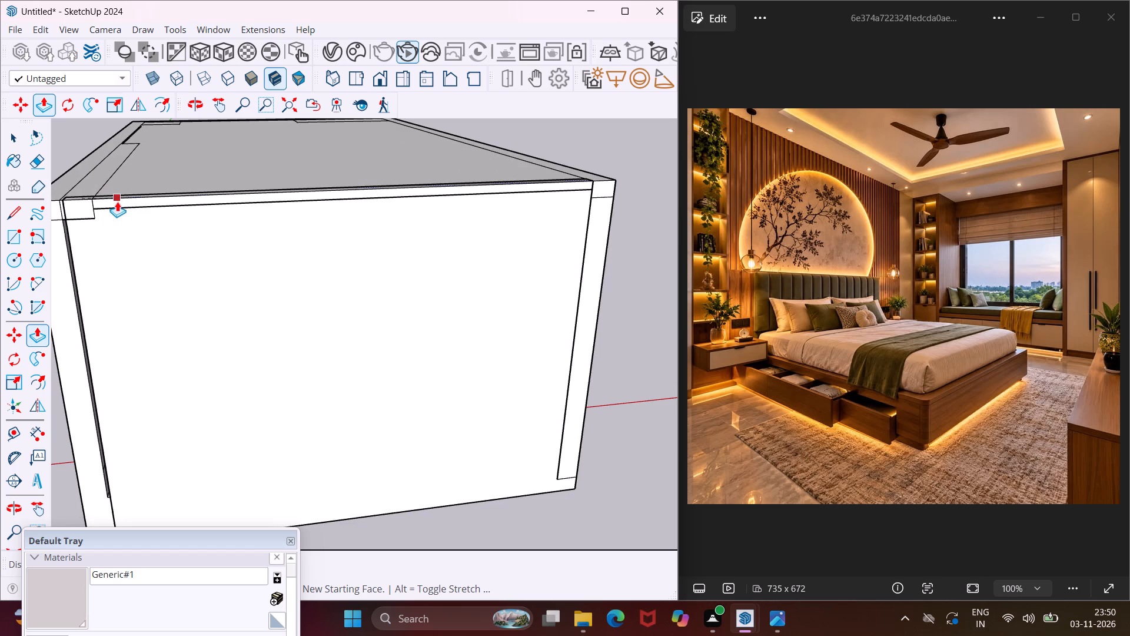
# Extend the new front wall's narrow side face with Push/Pull to fill the slim gap along the bed-side wall.
pyautogui.scroll(4, 79, 342)
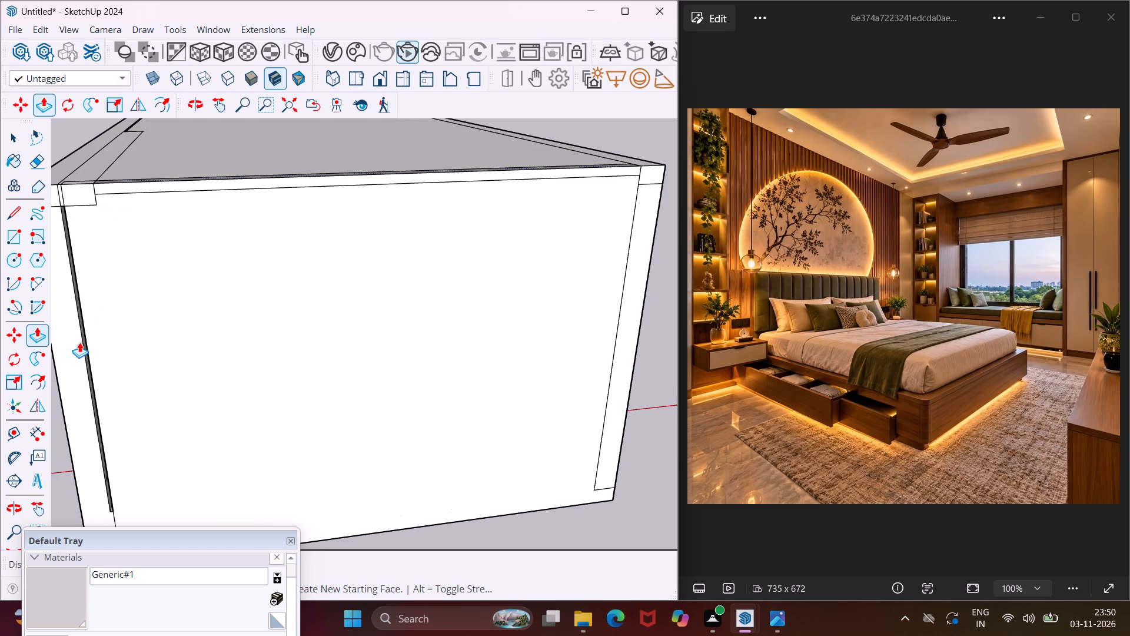
pyautogui.scroll(9, 88, 349)
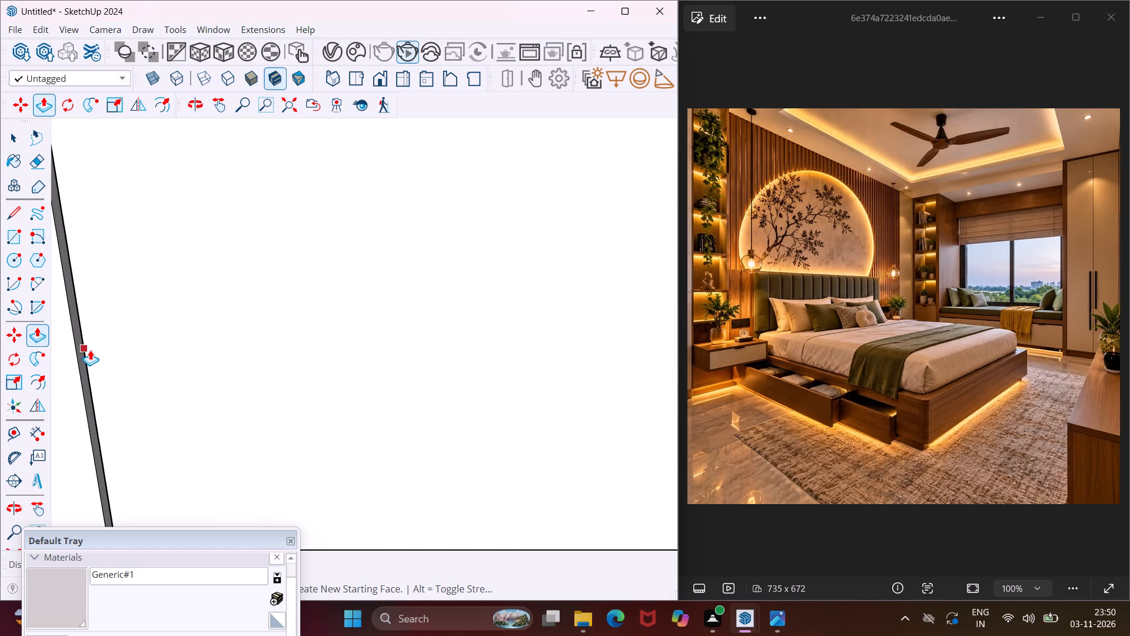
pyautogui.moveTo(90, 350); pyautogui.dragTo(300, 359, button='middle')
pyautogui.scroll(2, 119, 422)
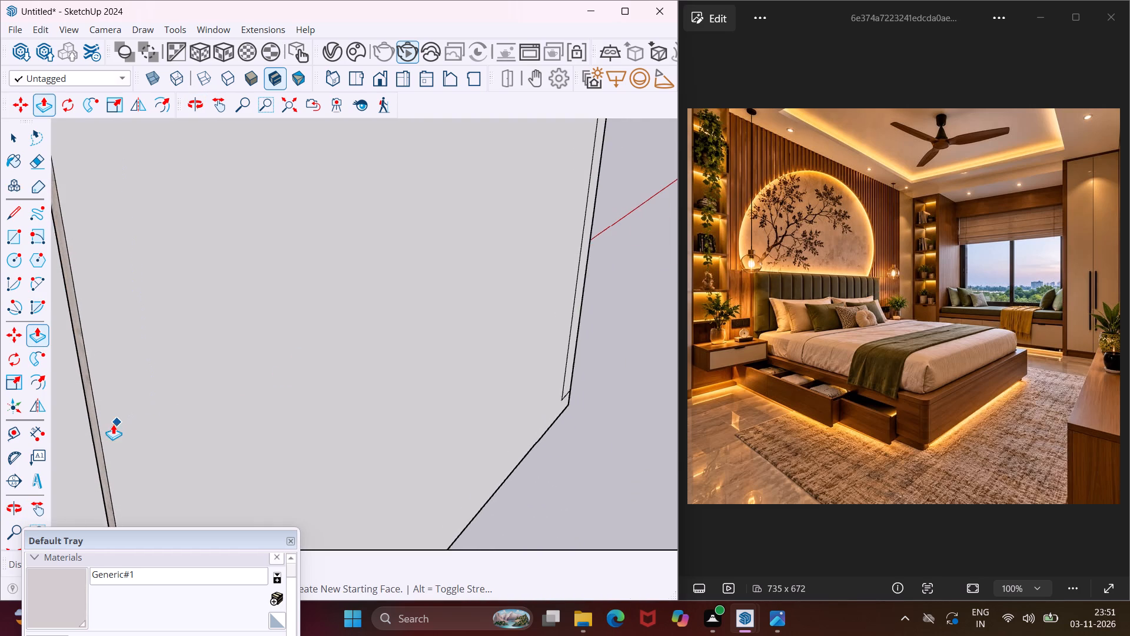
pyautogui.scroll(2, 113, 424)
pyautogui.press('Escape')
pyautogui.scroll(2, 93, 432)
pyautogui.click(92, 432)
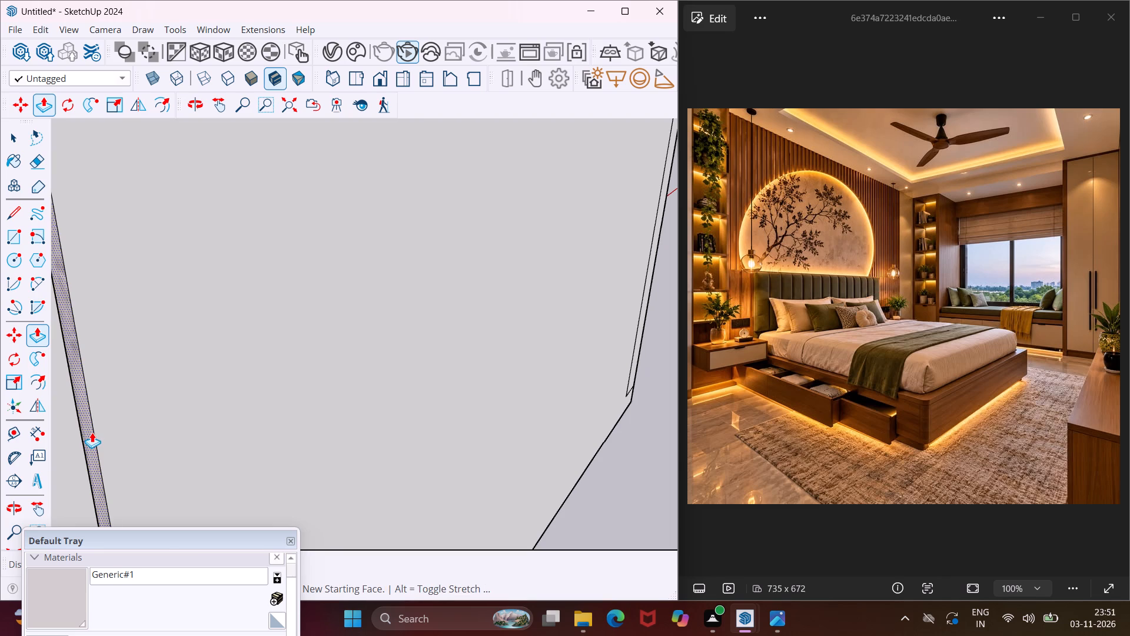
pyautogui.click(74, 453)
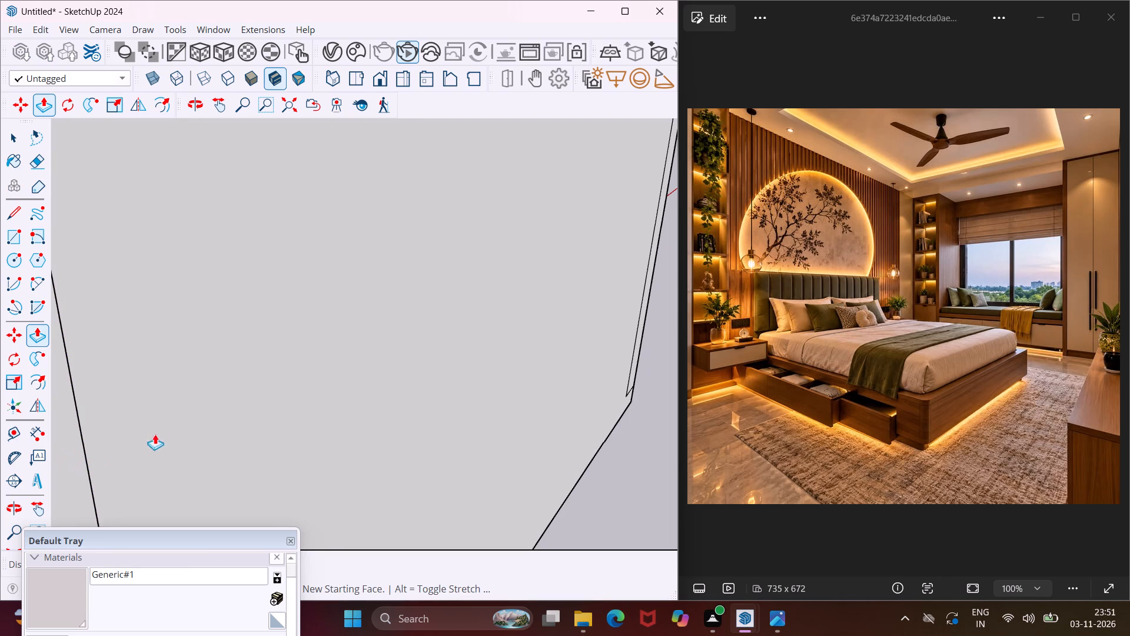
pyautogui.moveTo(236, 377); pyautogui.dragTo(100, 420, button='middle')
pyautogui.scroll(-4, 184, 381)
pyautogui.scroll(-5, 251, 375)
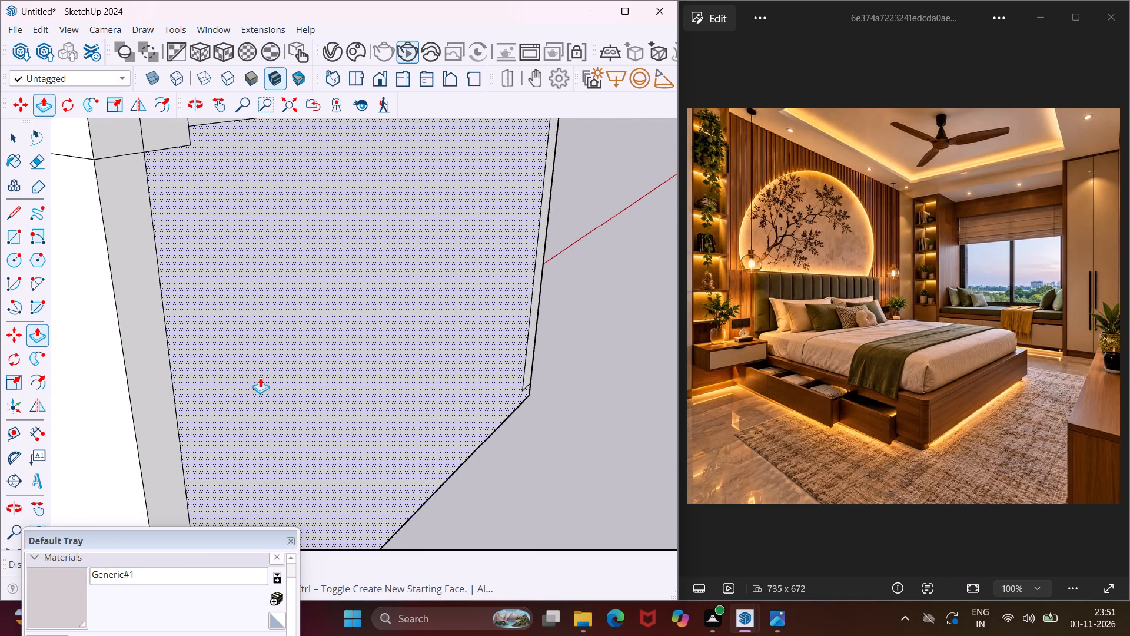
pyautogui.scroll(-5, 274, 385)
pyautogui.moveTo(272, 372); pyautogui.dragTo(141, 364, button='middle')
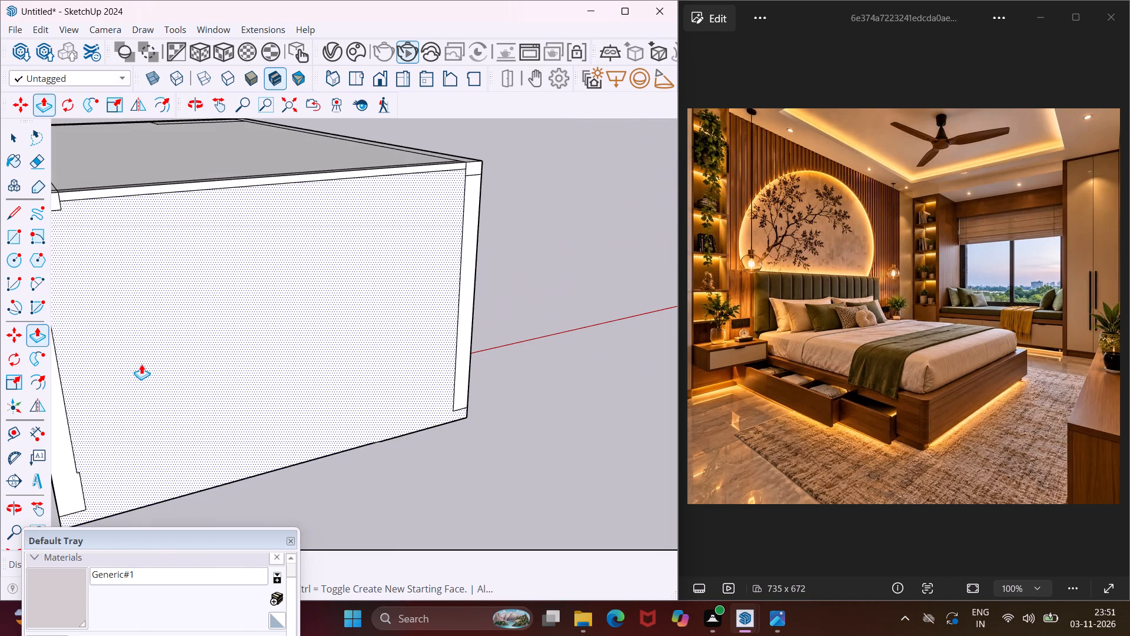
pyautogui.press('Escape')
pyautogui.press('space')
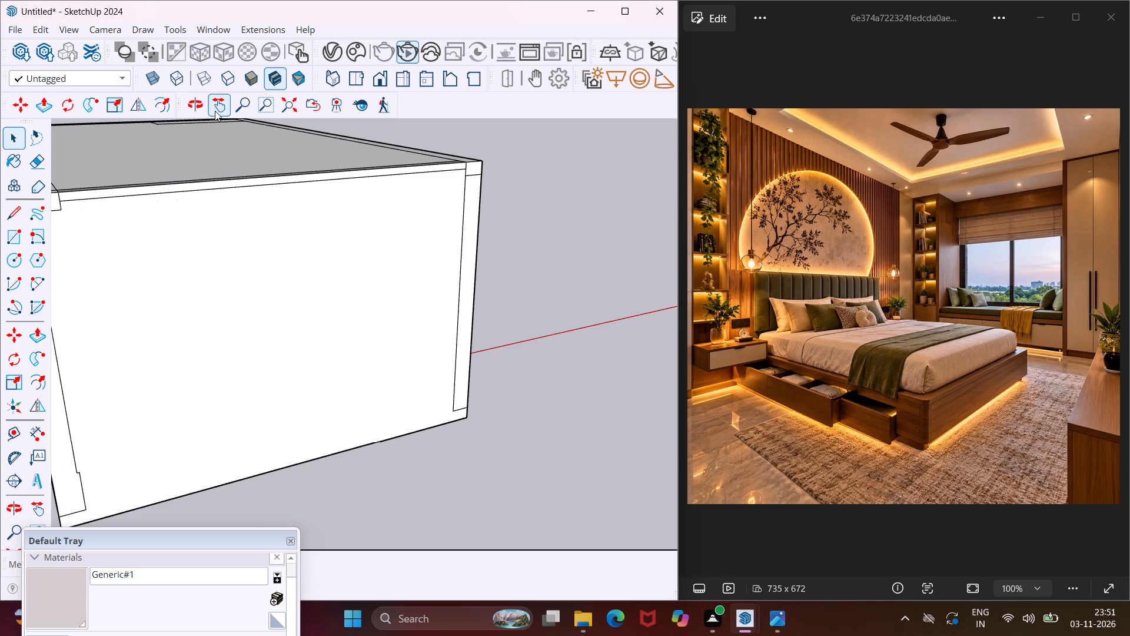
# Bring the view from outside the closed front wall into the bedroom, facing the window seat and wardrobe.
pyautogui.click(215, 109)
pyautogui.moveTo(237, 206); pyautogui.dragTo(407, 239)
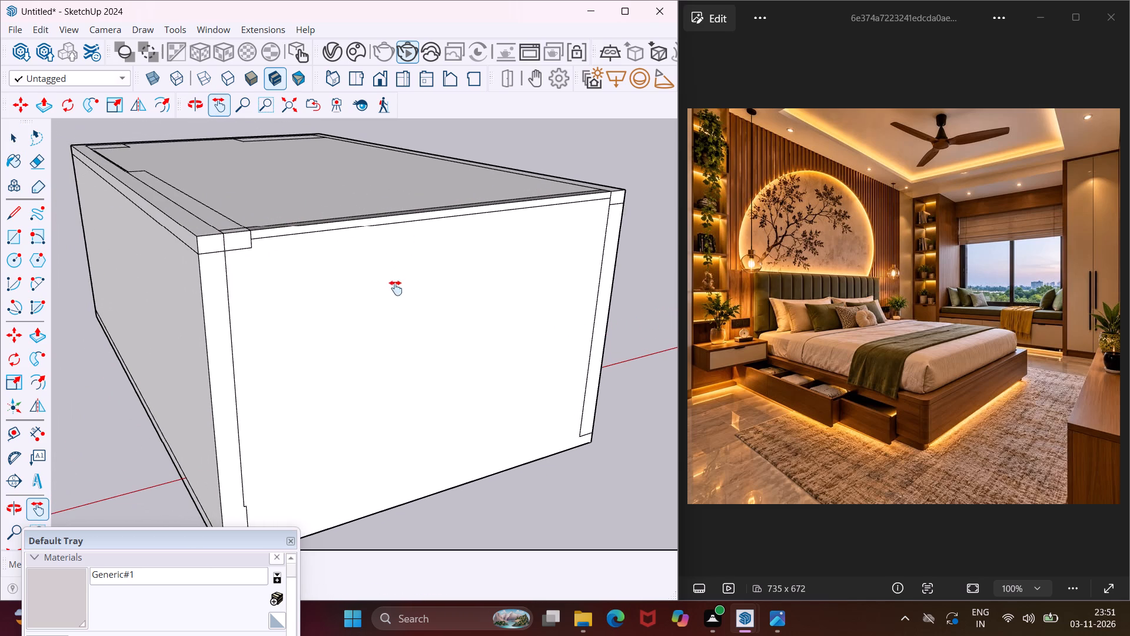
pyautogui.moveTo(395, 288); pyautogui.dragTo(303, 231, button='middle')
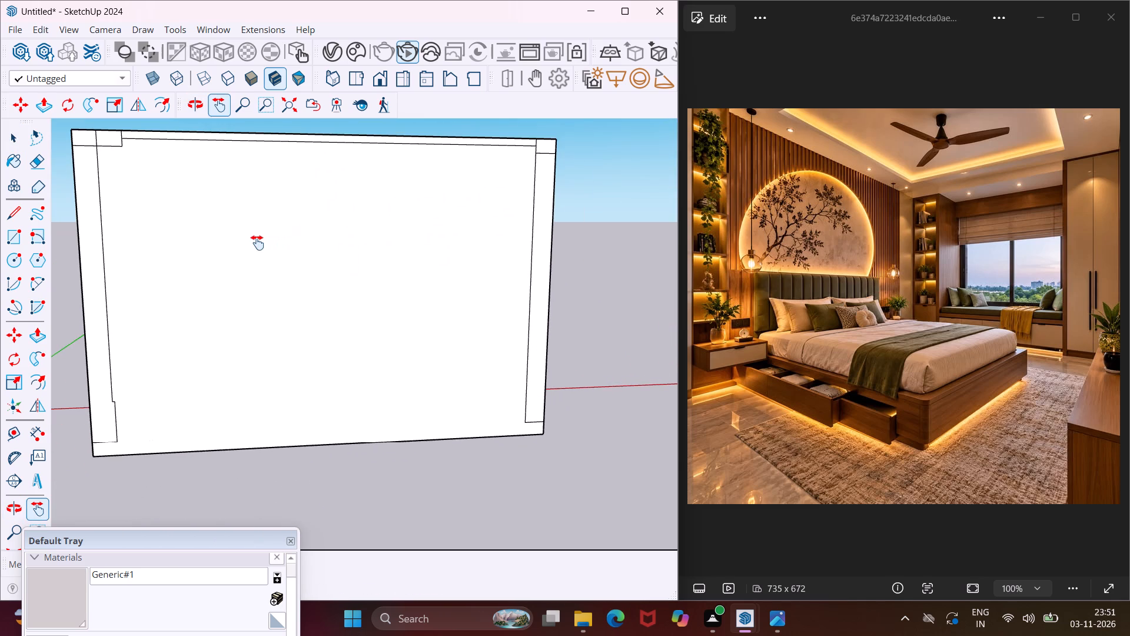
pyautogui.scroll(18, 257, 243)
pyautogui.scroll(13, 253, 243)
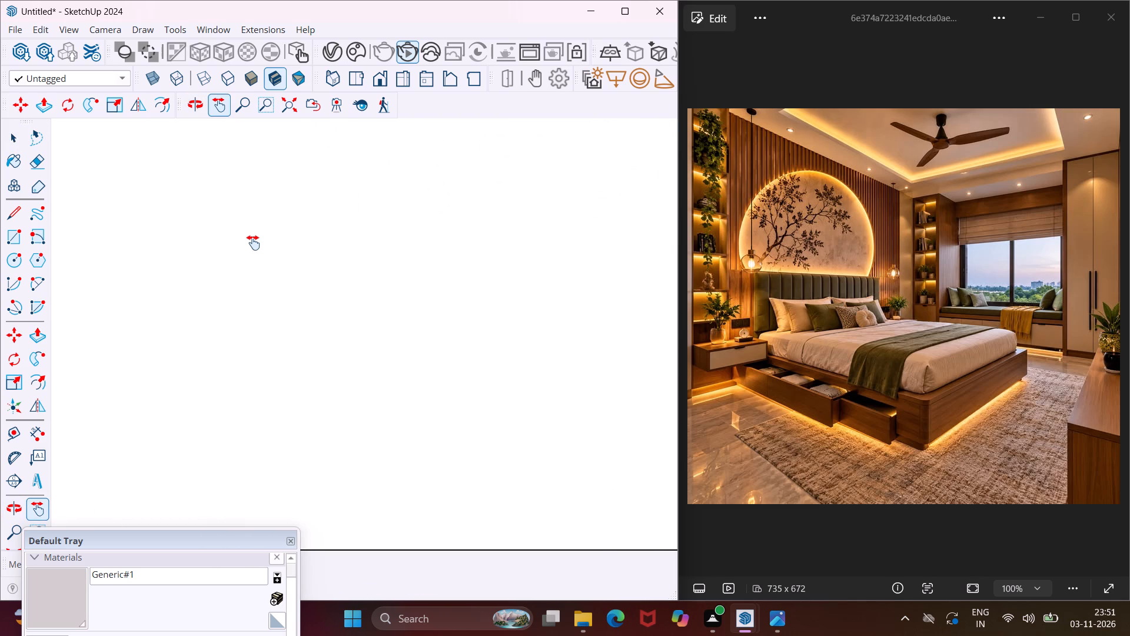
pyautogui.scroll(13, 251, 243)
pyautogui.scroll(20, 245, 243)
pyautogui.scroll(20, 232, 238)
pyautogui.scroll(11, 230, 237)
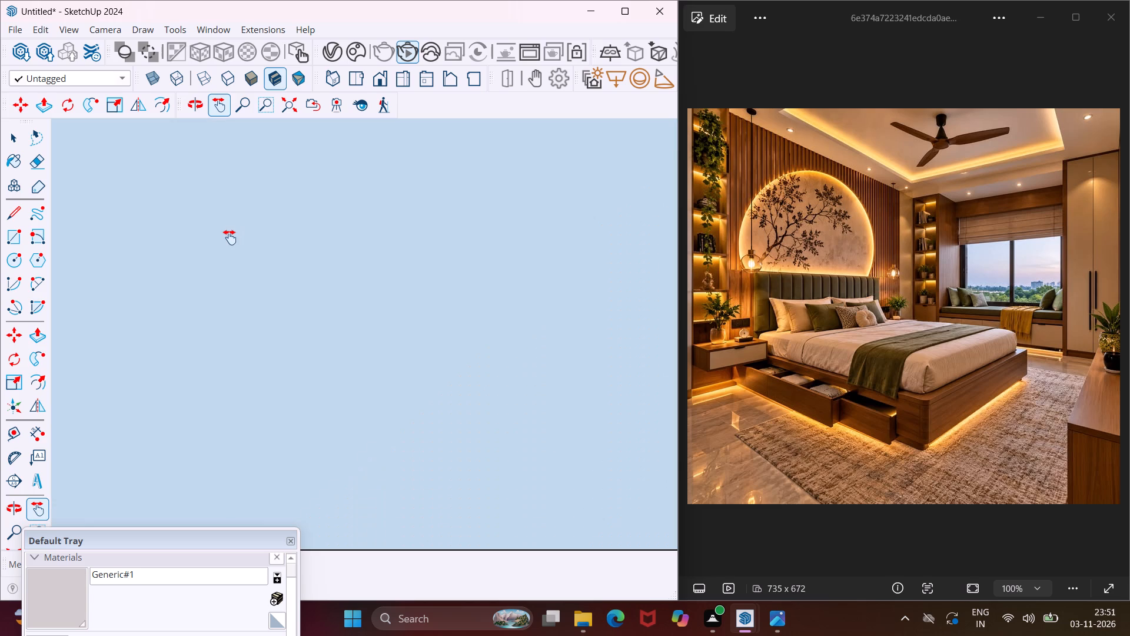
pyautogui.scroll(19, 230, 237)
pyautogui.scroll(6, 225, 237)
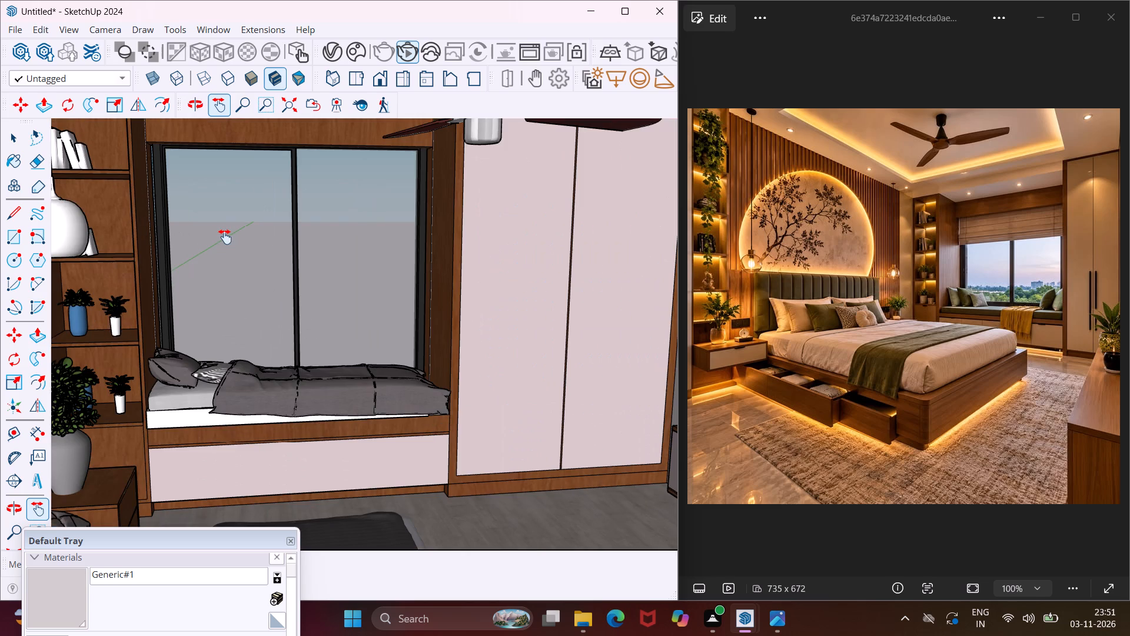
pyautogui.scroll(-3, 225, 237)
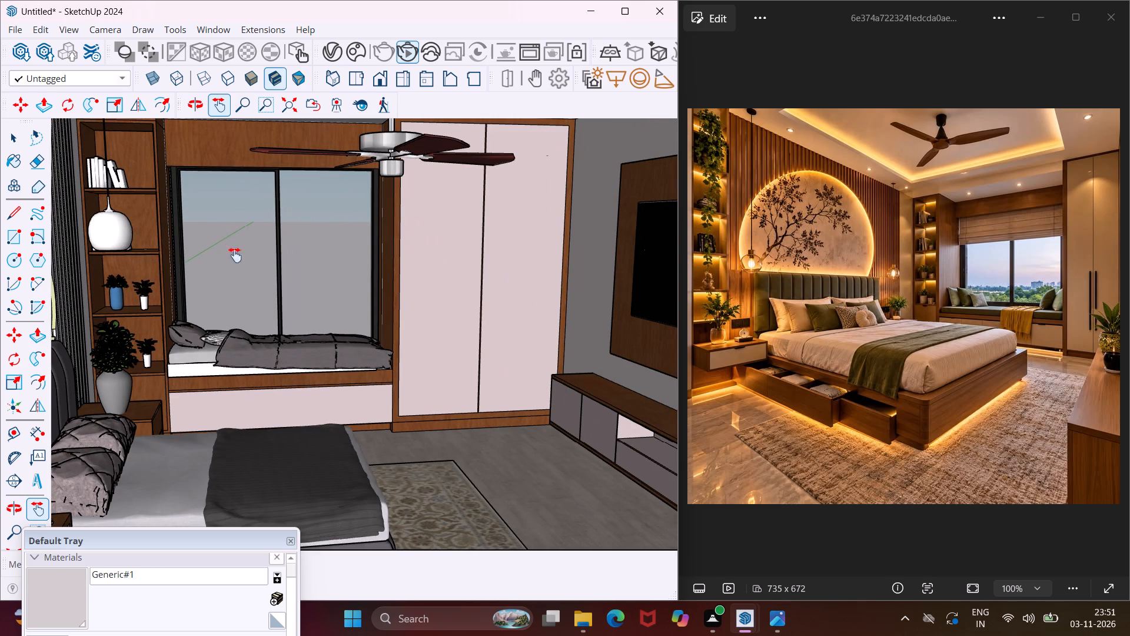
# Frame the interior like the reference, showing the headboard wall, bed, shelf unit, window seat, wardrobe and ceiling fan.
pyautogui.moveTo(293, 271); pyautogui.dragTo(264, 271, button='middle')
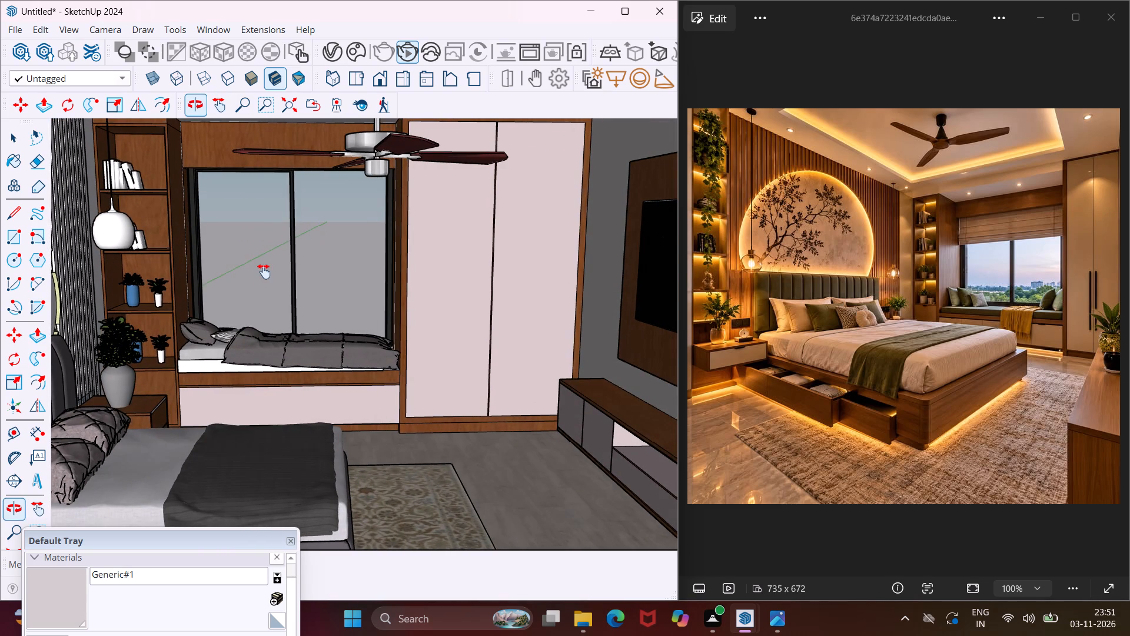
pyautogui.moveTo(264, 271); pyautogui.dragTo(221, 251, button='middle')
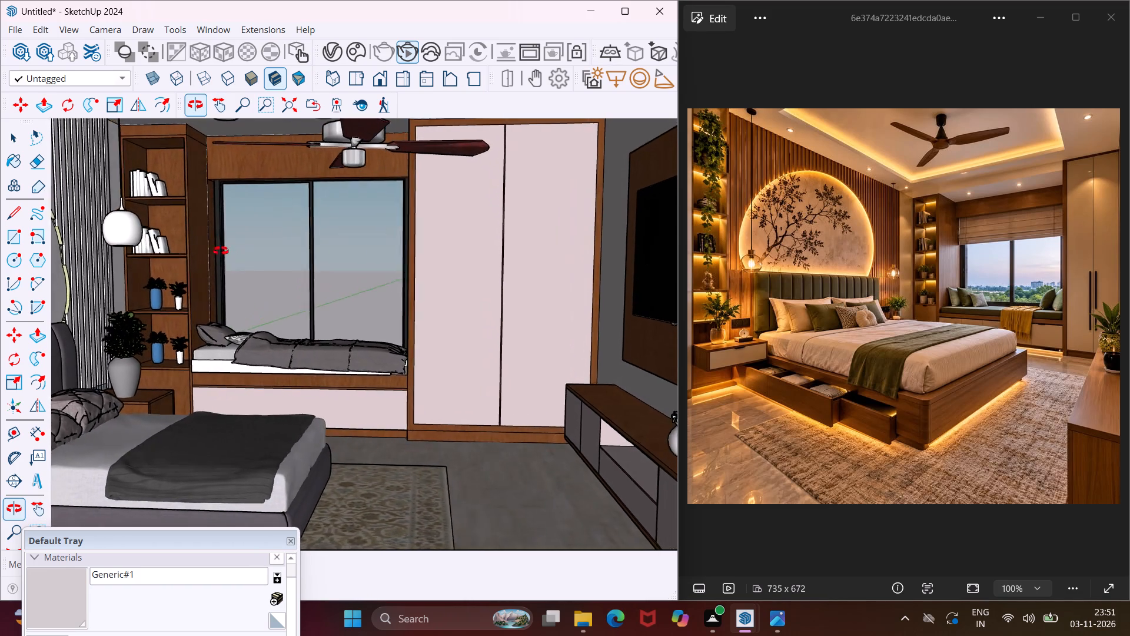
pyautogui.moveTo(221, 251); pyautogui.dragTo(197, 240, button='middle')
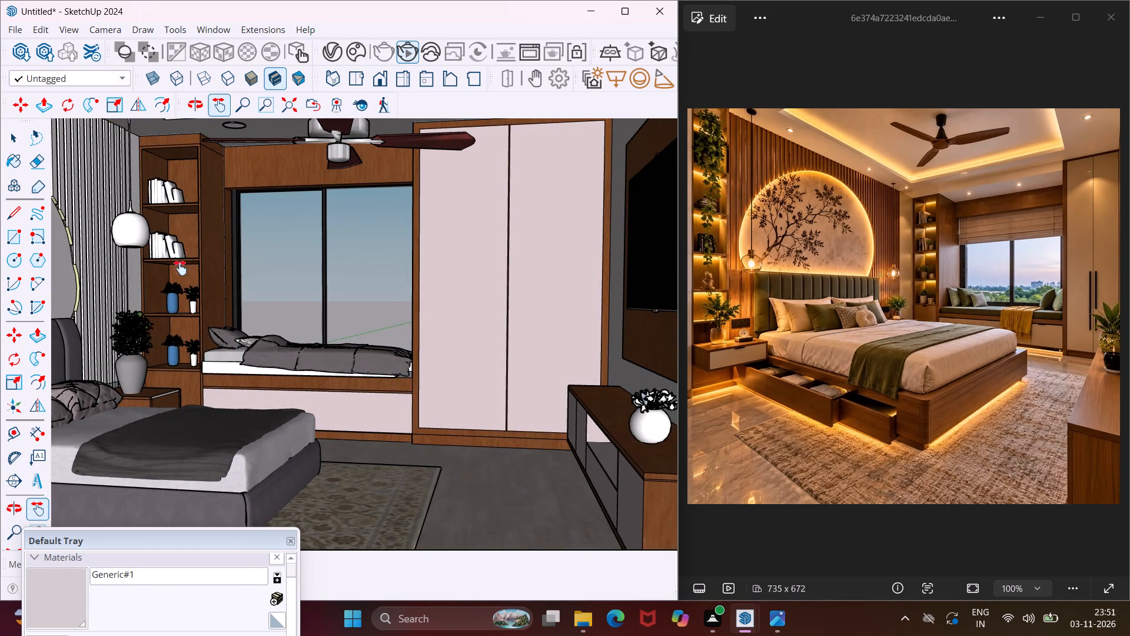
pyautogui.moveTo(161, 268); pyautogui.dragTo(149, 249, button='middle')
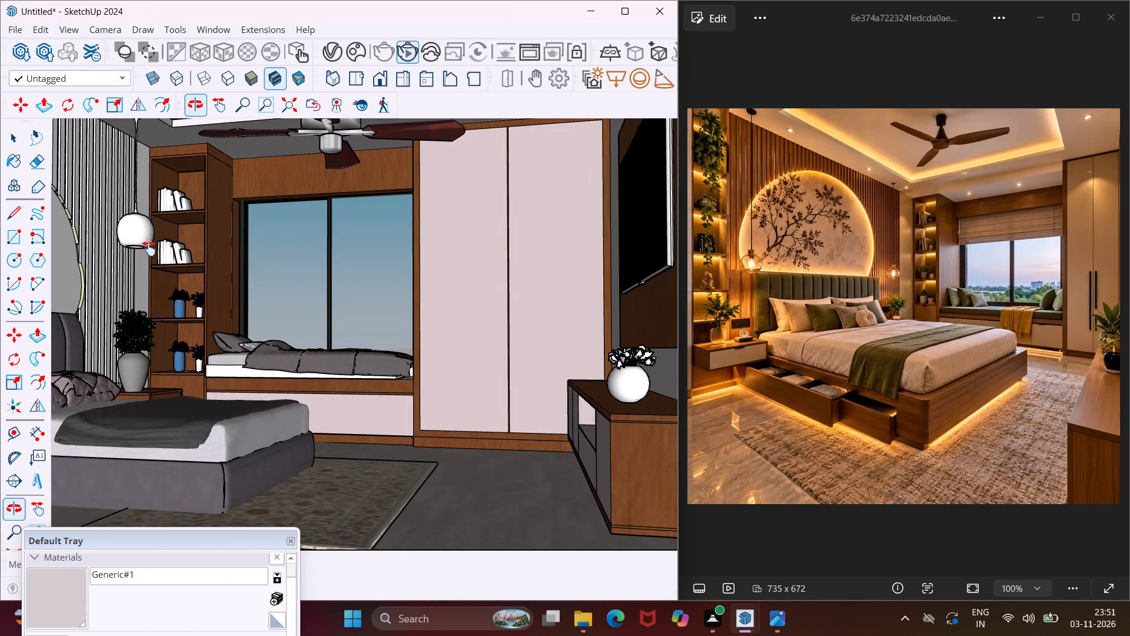
pyautogui.moveTo(109, 243); pyautogui.dragTo(161, 279)
pyautogui.moveTo(208, 312); pyautogui.dragTo(180, 303, button='middle')
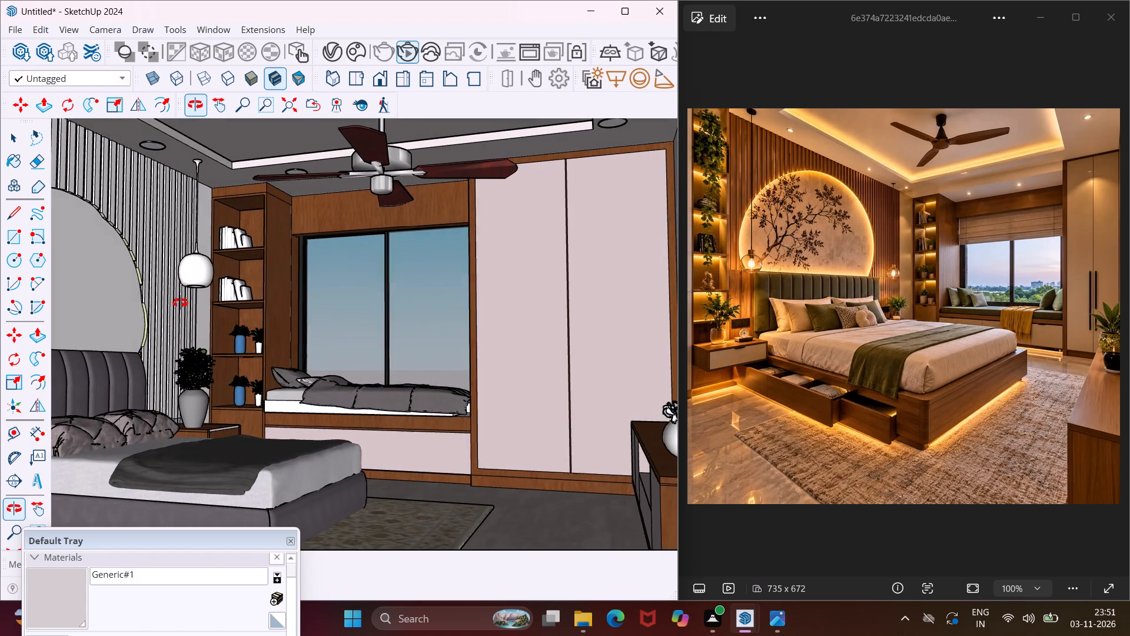
pyautogui.moveTo(180, 303); pyautogui.dragTo(175, 302, button='middle')
pyautogui.moveTo(172, 307); pyautogui.dragTo(190, 313)
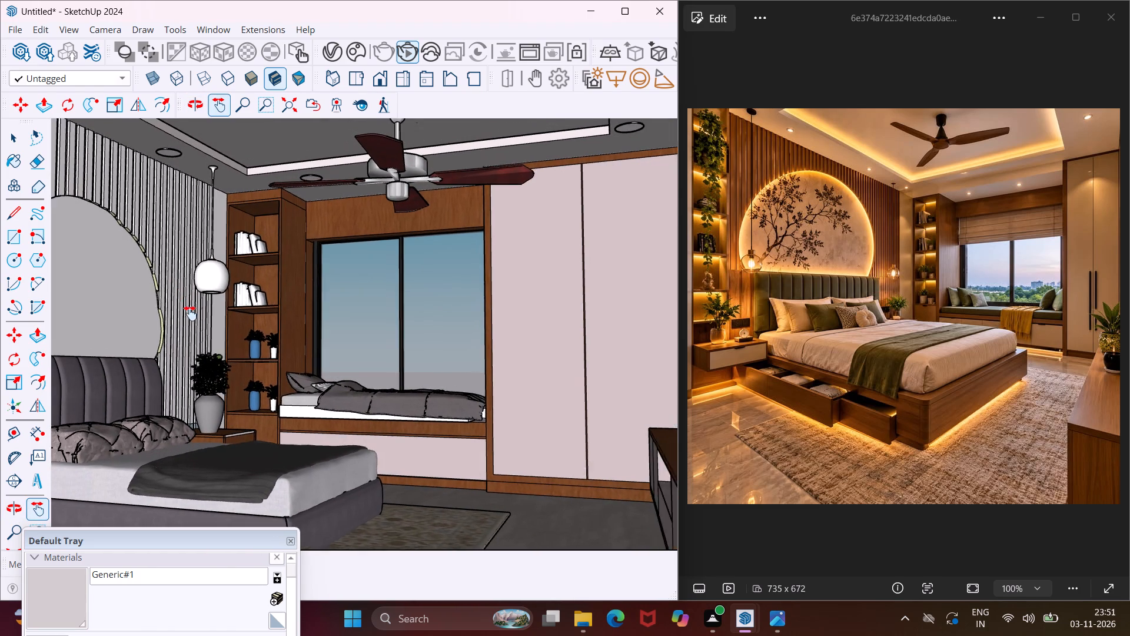
pyautogui.moveTo(190, 313); pyautogui.dragTo(217, 314)
pyautogui.moveTo(257, 329); pyautogui.dragTo(250, 325, button='middle')
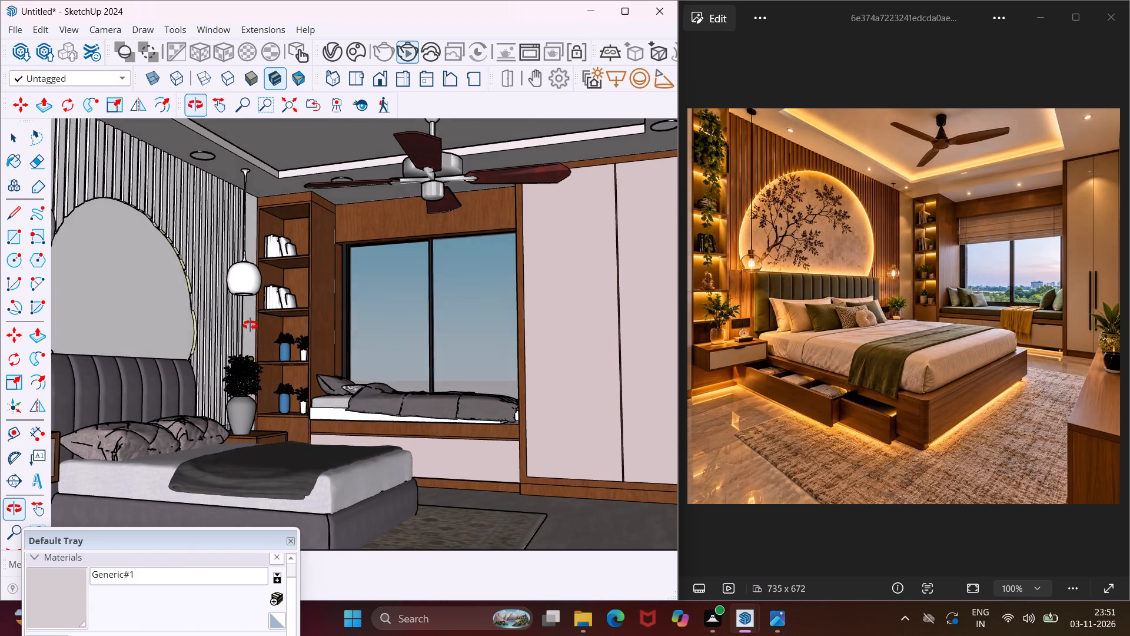
pyautogui.moveTo(250, 325); pyautogui.dragTo(237, 320, button='middle')
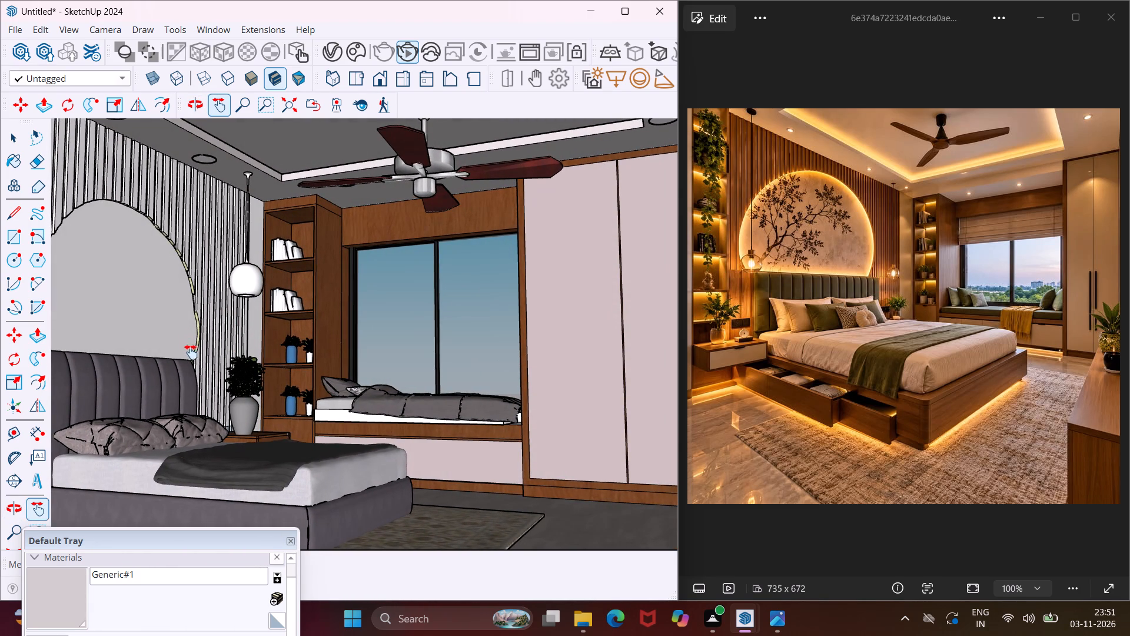
pyautogui.scroll(-1, 192, 353)
pyautogui.moveTo(192, 353); pyautogui.dragTo(207, 353)
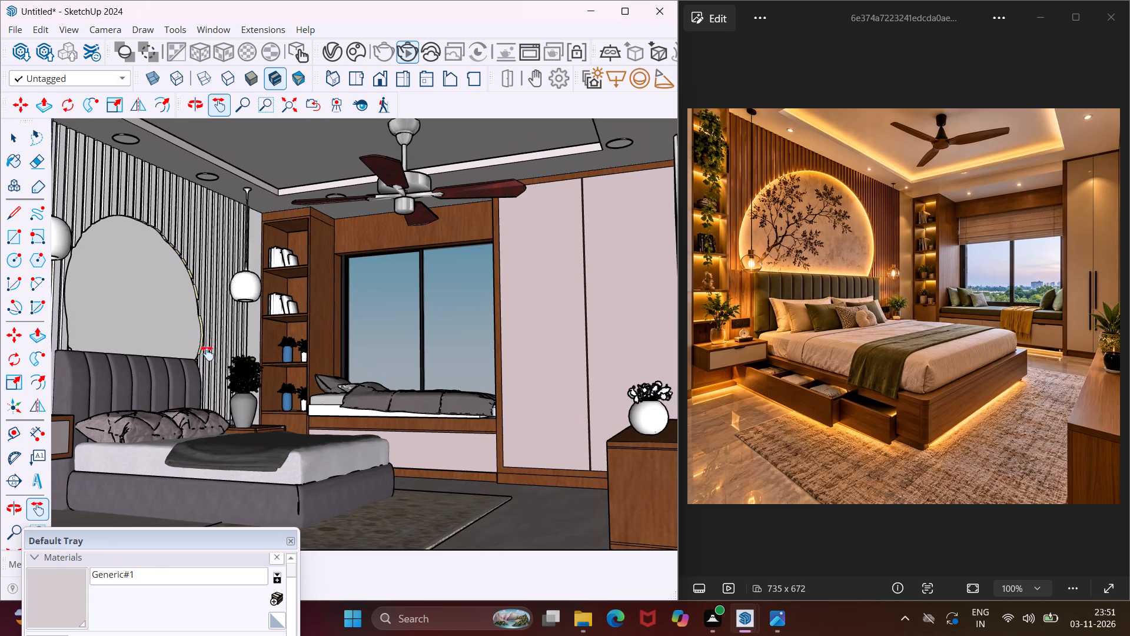
pyautogui.moveTo(207, 353); pyautogui.dragTo(212, 353)
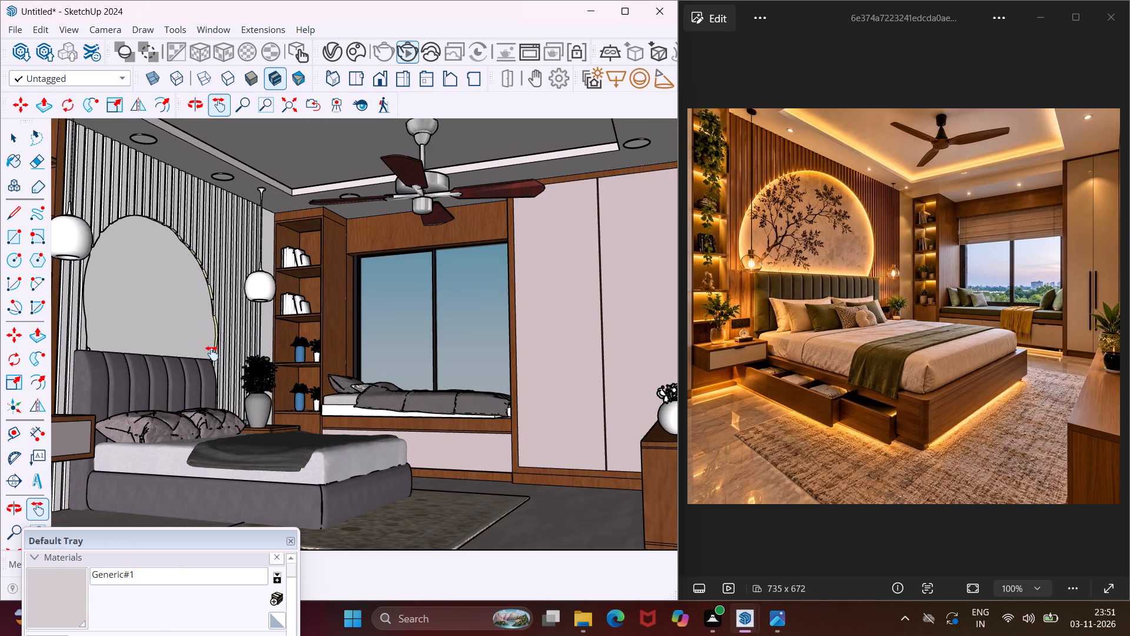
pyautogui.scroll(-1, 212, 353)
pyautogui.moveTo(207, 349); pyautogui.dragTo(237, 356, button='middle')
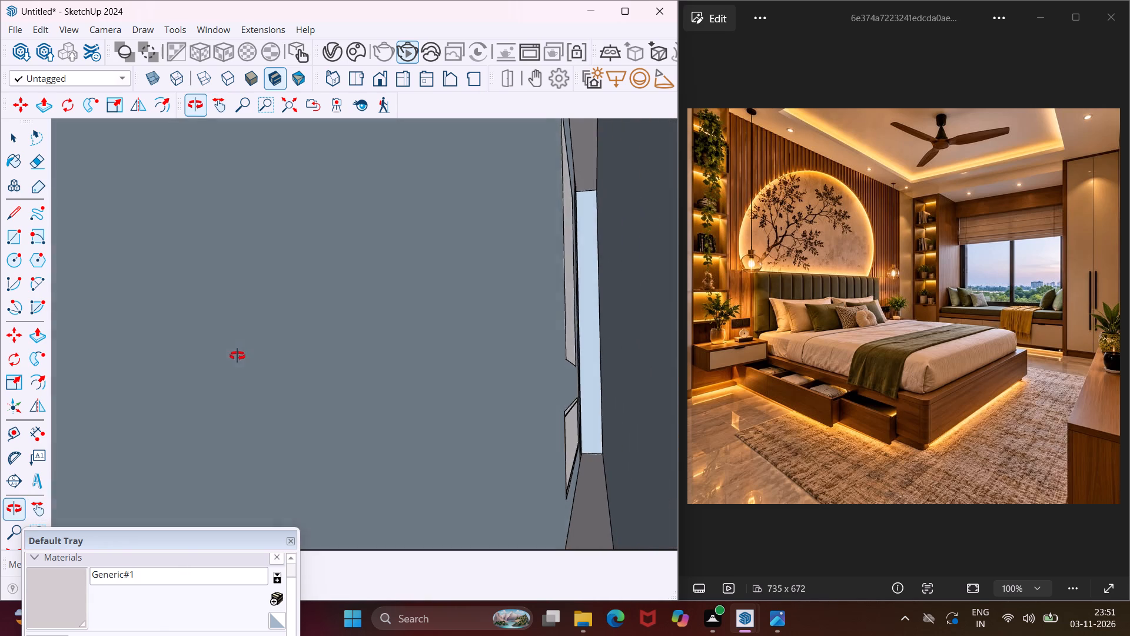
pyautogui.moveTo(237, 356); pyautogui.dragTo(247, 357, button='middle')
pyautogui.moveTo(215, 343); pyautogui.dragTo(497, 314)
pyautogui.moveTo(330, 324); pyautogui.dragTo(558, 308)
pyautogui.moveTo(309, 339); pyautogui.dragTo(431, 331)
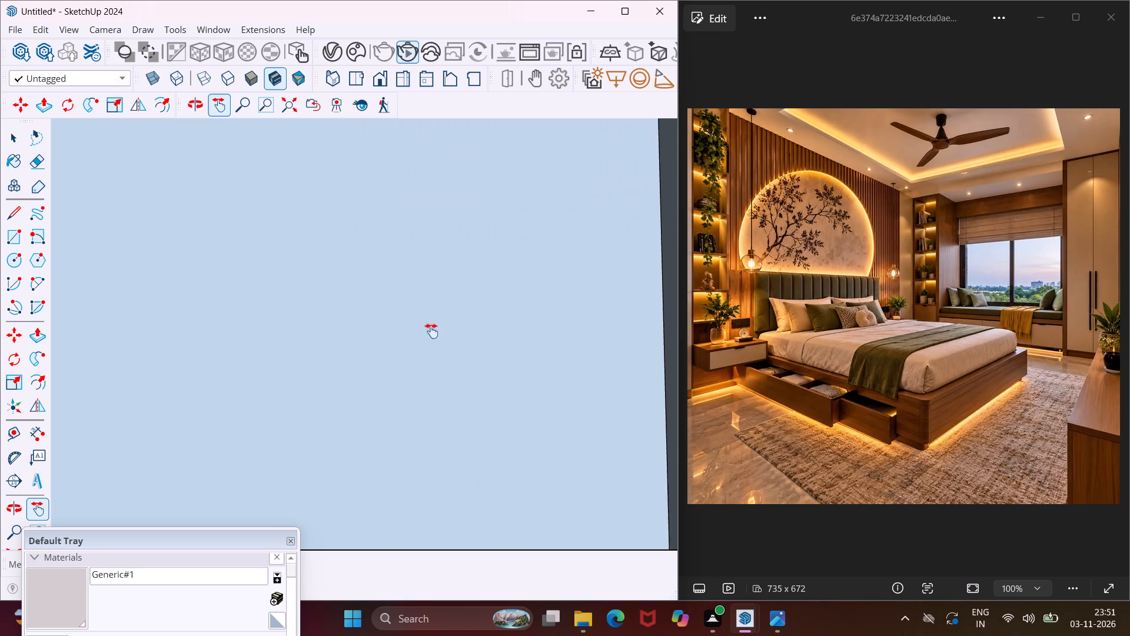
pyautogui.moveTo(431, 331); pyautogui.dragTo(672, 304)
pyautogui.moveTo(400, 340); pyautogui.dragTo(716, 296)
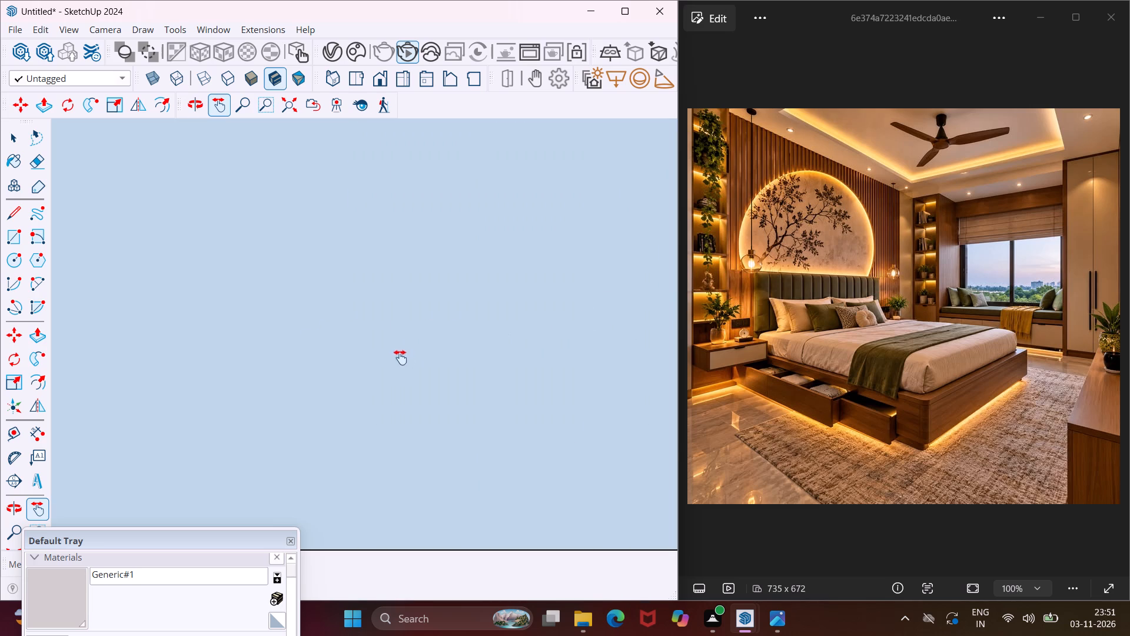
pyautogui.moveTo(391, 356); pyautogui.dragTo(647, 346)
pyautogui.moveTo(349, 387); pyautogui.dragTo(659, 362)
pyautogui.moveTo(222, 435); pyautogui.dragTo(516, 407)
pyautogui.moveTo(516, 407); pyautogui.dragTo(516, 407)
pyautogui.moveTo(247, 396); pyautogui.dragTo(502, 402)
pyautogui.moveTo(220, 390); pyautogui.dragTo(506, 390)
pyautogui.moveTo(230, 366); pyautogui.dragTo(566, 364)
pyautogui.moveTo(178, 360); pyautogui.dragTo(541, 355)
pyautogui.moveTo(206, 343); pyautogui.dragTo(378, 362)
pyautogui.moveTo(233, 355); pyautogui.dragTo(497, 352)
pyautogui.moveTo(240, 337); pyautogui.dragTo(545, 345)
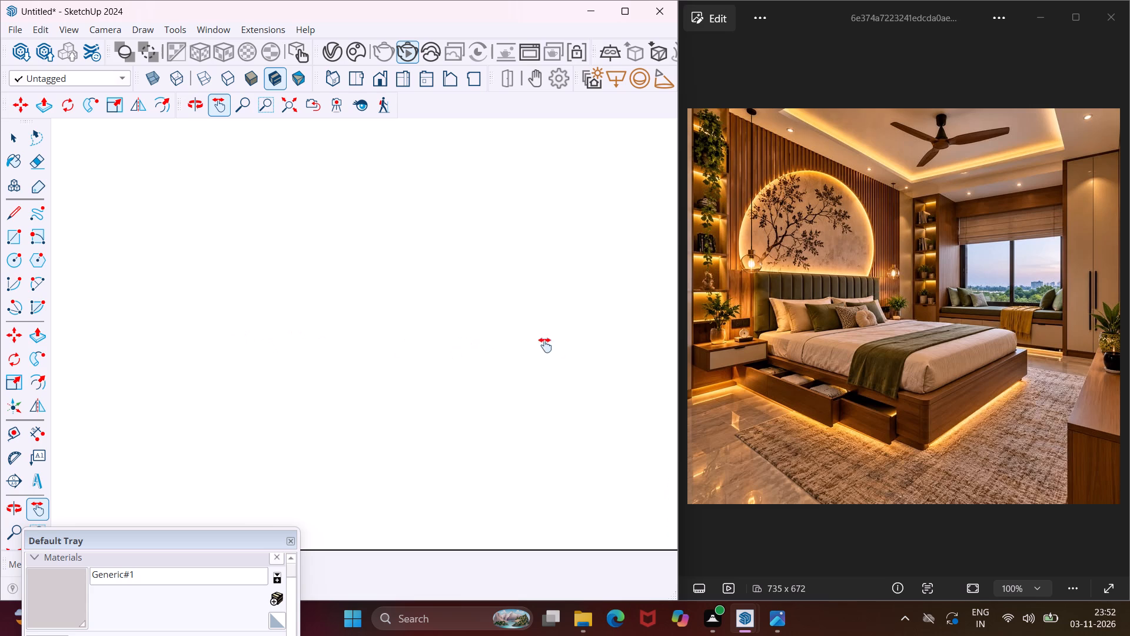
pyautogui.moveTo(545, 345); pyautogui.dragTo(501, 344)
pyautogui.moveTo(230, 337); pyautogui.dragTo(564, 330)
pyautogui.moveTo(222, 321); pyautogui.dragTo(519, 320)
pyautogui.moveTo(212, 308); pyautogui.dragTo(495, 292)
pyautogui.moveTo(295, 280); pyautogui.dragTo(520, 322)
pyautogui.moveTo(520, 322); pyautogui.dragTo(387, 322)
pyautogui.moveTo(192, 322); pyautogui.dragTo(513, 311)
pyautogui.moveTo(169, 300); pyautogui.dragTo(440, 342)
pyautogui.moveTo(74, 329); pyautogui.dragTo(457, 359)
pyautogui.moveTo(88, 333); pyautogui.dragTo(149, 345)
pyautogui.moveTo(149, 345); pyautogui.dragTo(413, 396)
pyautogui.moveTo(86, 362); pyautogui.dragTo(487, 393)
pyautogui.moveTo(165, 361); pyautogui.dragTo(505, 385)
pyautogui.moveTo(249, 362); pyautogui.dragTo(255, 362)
# Return the view inside the room and frame the plant shelf, both pendants, headboard wall, bed, window seat and wardrobe.
pyautogui.scroll(2, 222, 361)
pyautogui.scroll(20, 222, 361)
pyautogui.scroll(19, 222, 361)
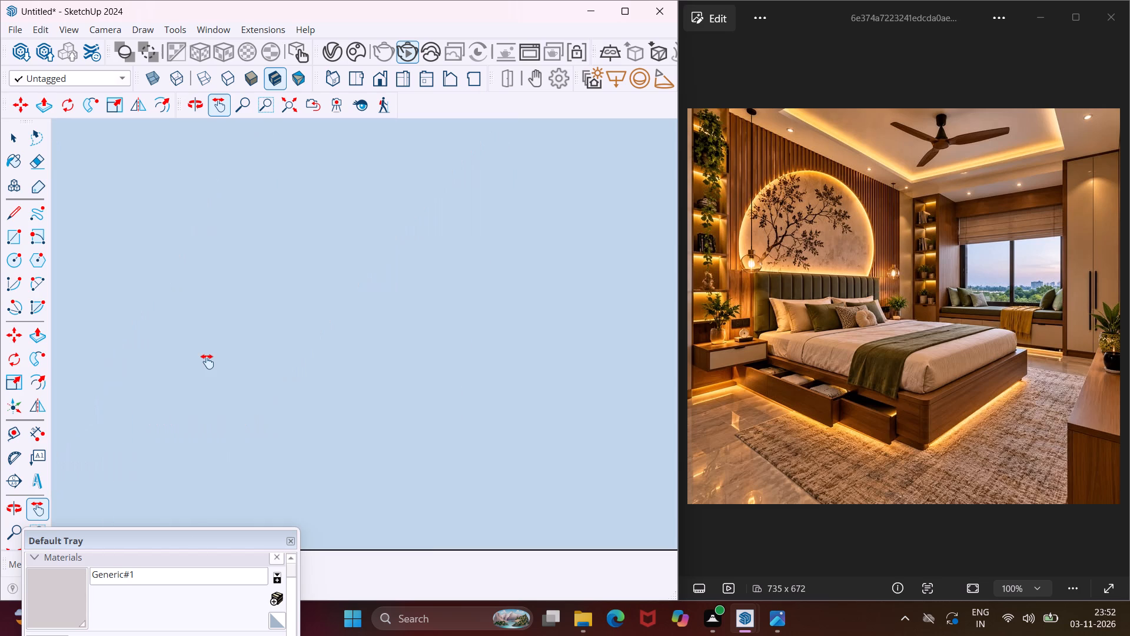
pyautogui.scroll(20, 205, 362)
pyautogui.scroll(20, 205, 362)
pyautogui.scroll(2, 205, 362)
pyautogui.scroll(20, 192, 357)
pyautogui.scroll(16, 192, 357)
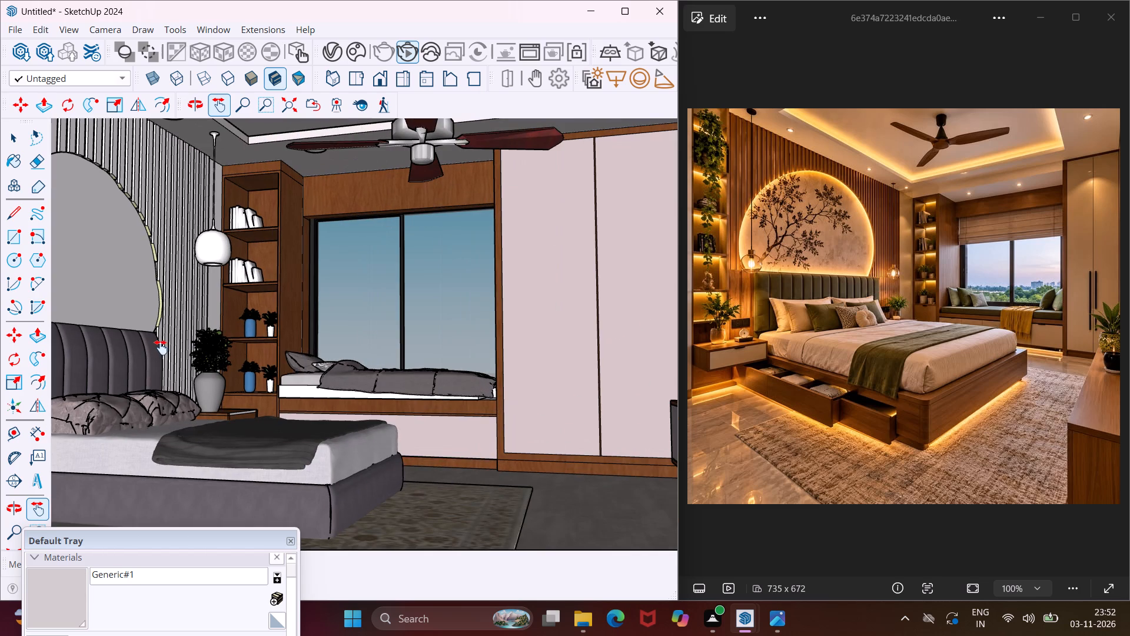
pyautogui.moveTo(164, 344); pyautogui.dragTo(218, 352)
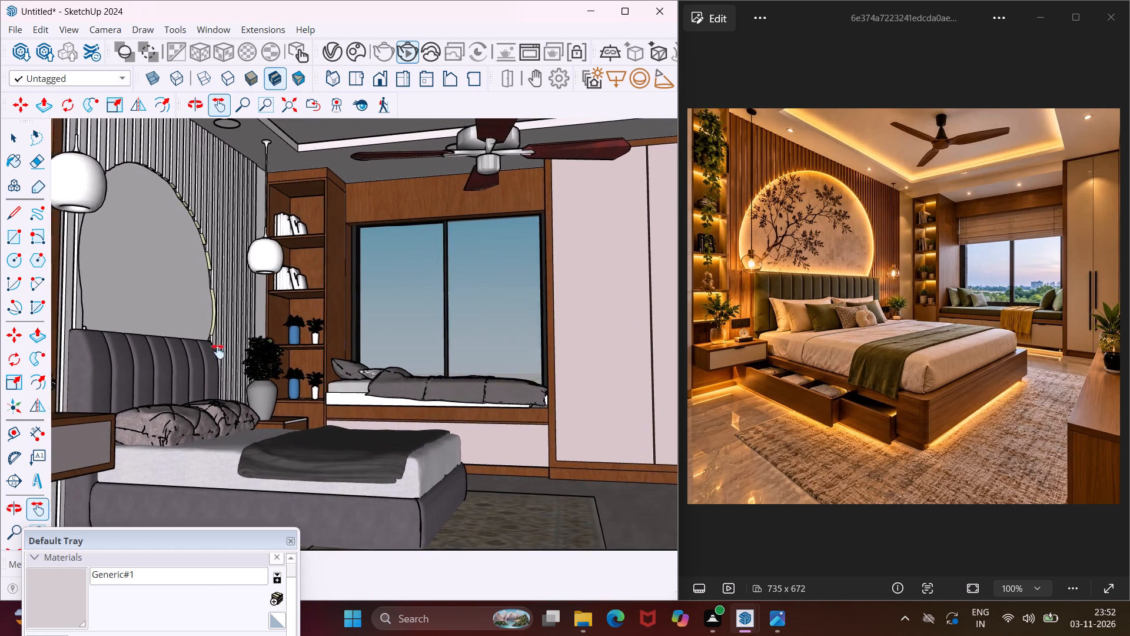
pyautogui.moveTo(218, 352); pyautogui.dragTo(264, 348)
pyautogui.moveTo(247, 316); pyautogui.dragTo(240, 348)
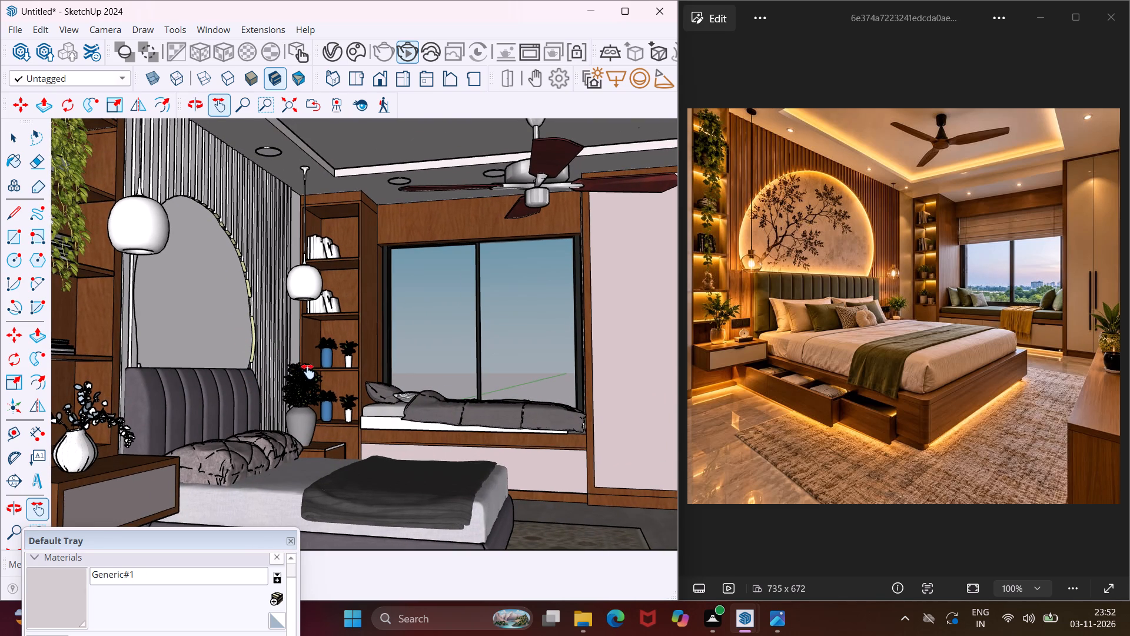
pyautogui.moveTo(308, 372); pyautogui.dragTo(276, 366, button='middle')
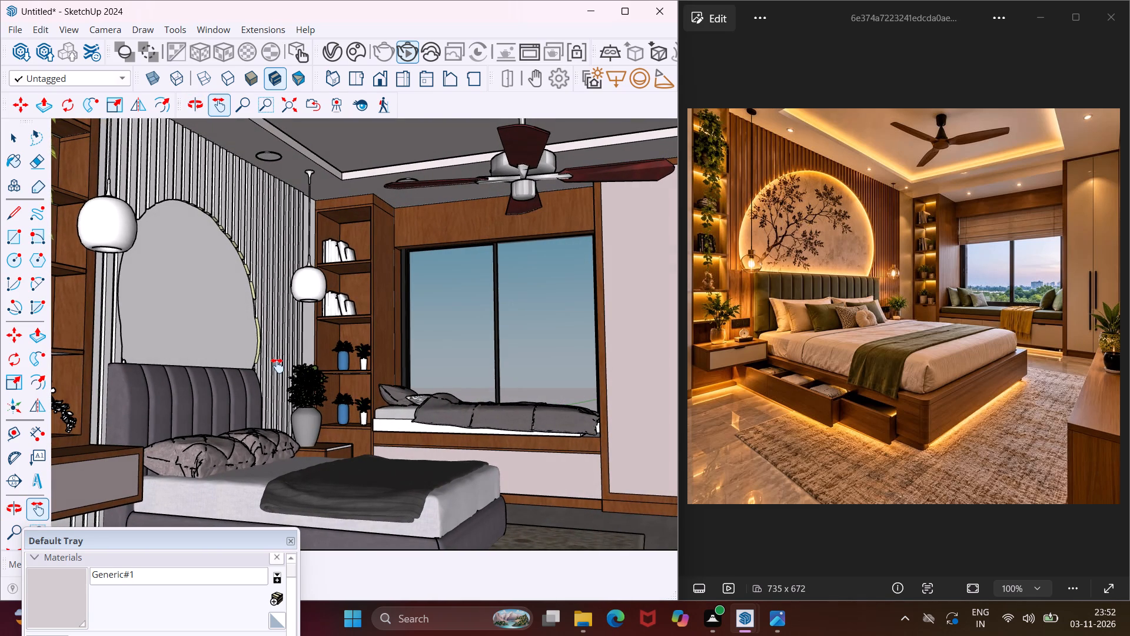
pyautogui.scroll(-1, 277, 366)
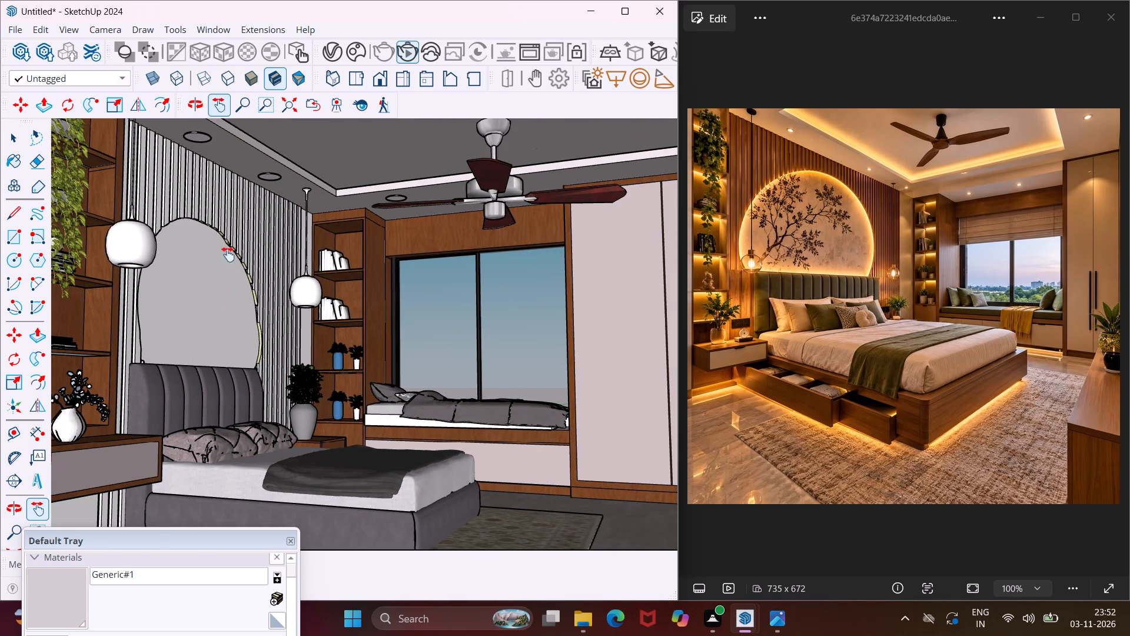
# Save the current interior view of the bedroom as a new scene.
pyautogui.click(33, 557)
pyautogui.scroll(-3, 44, 612)
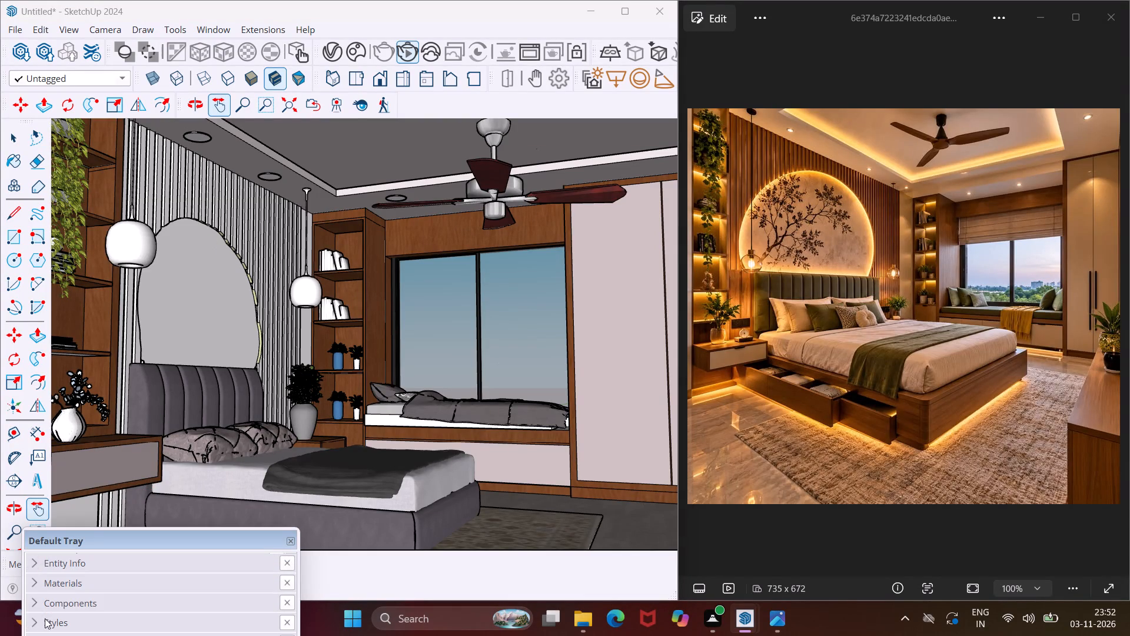
pyautogui.scroll(-1, 45, 618)
pyautogui.moveTo(67, 543); pyautogui.dragTo(59, 481)
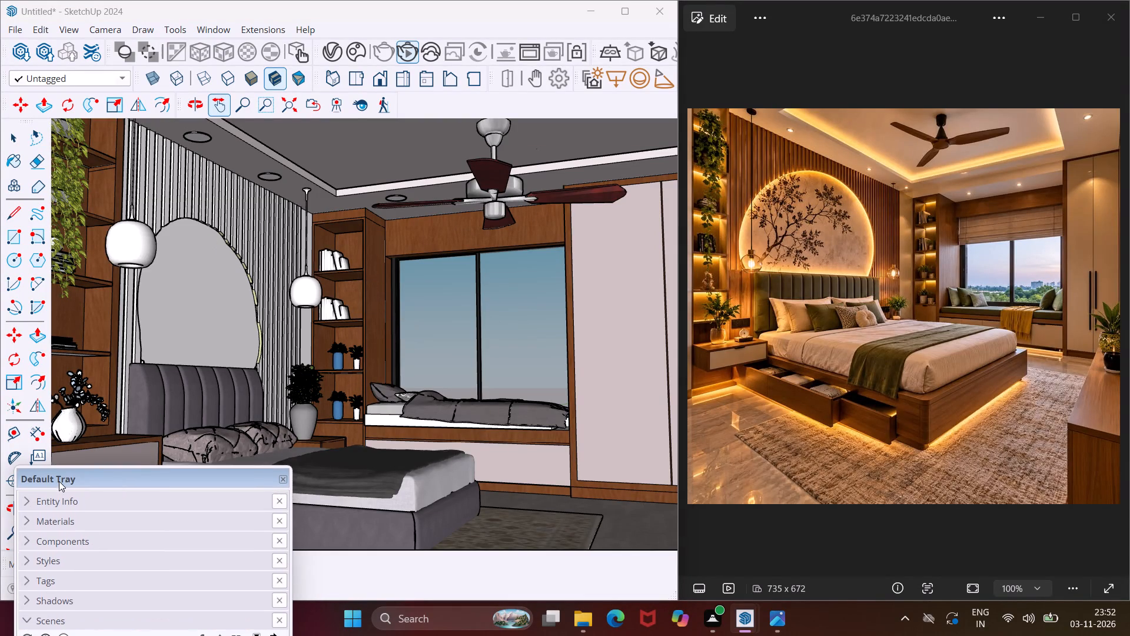
pyautogui.moveTo(68, 485); pyautogui.dragTo(62, 468)
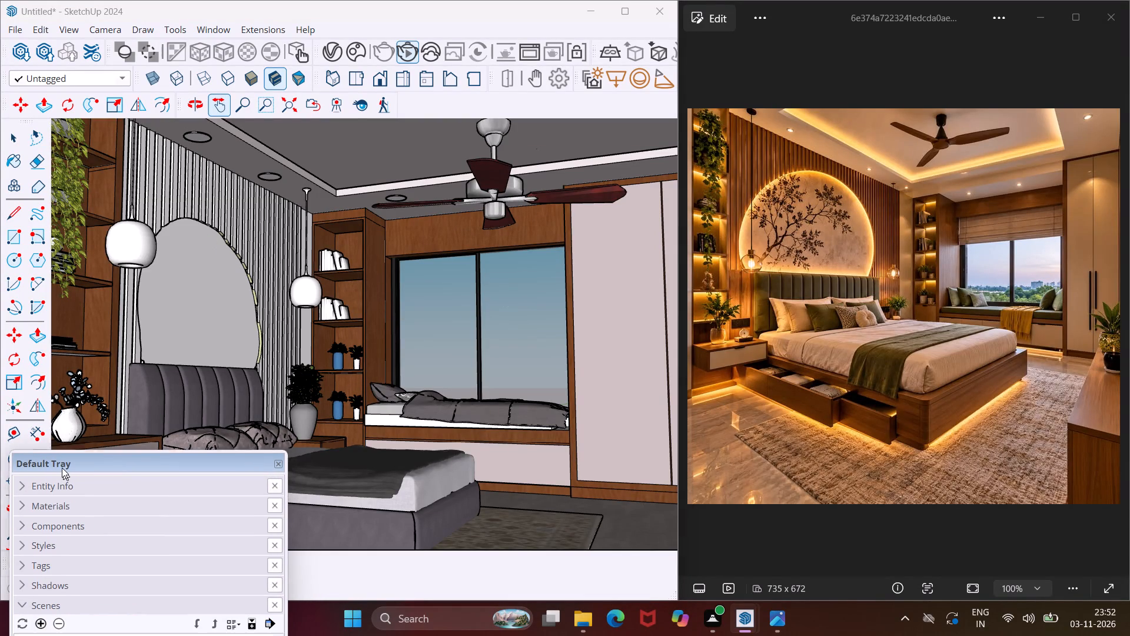
pyautogui.moveTo(62, 468); pyautogui.dragTo(57, 452)
pyautogui.click(35, 601)
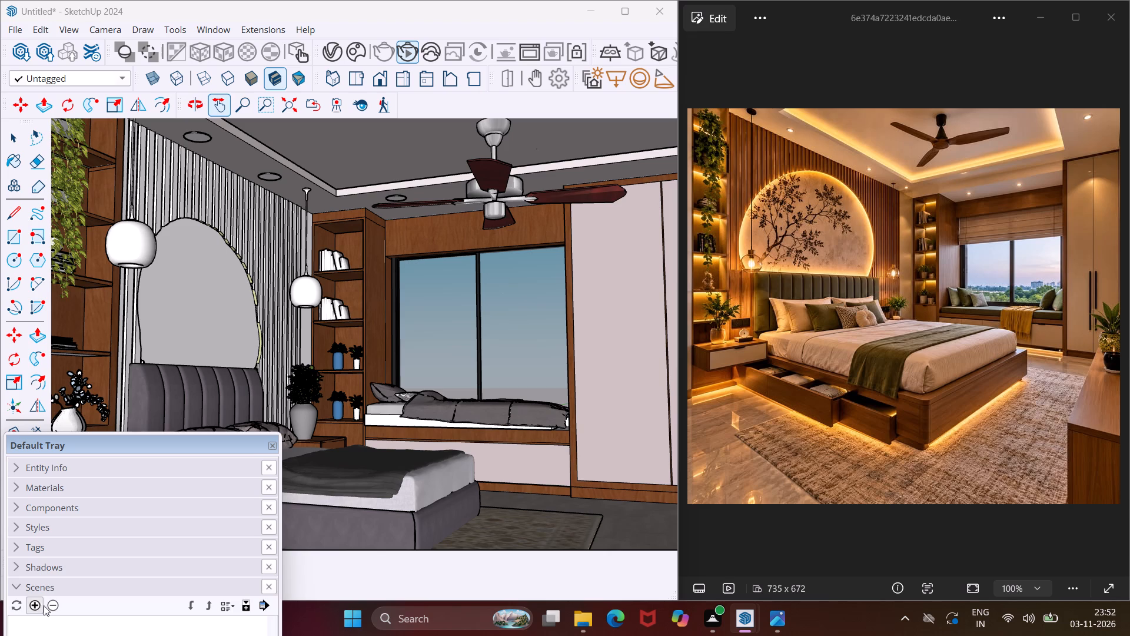
# Enable the safe frame in the V-Ray render output settings and set the aspect ratio to 4:3 - Picture.
pyautogui.click(338, 51)
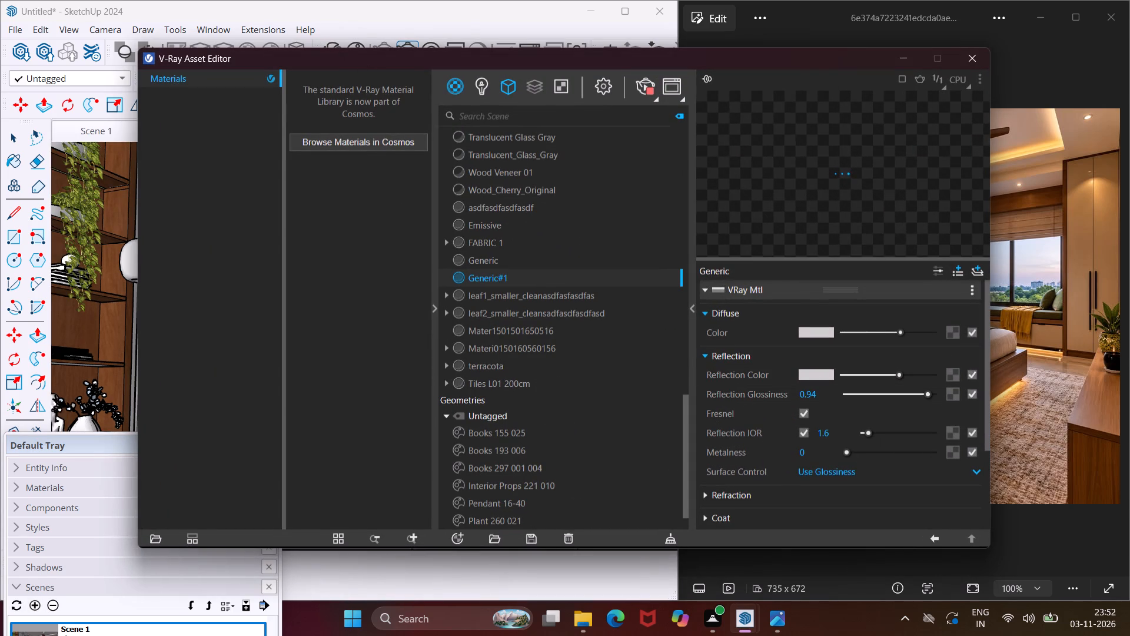
pyautogui.click(607, 88)
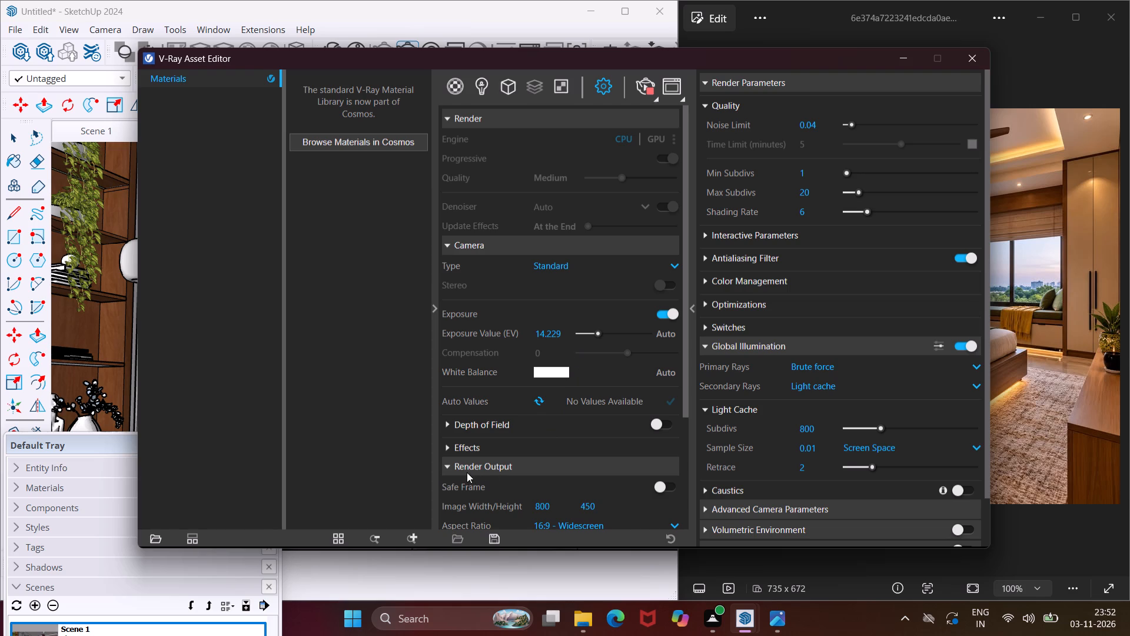
pyautogui.scroll(-2, 500, 470)
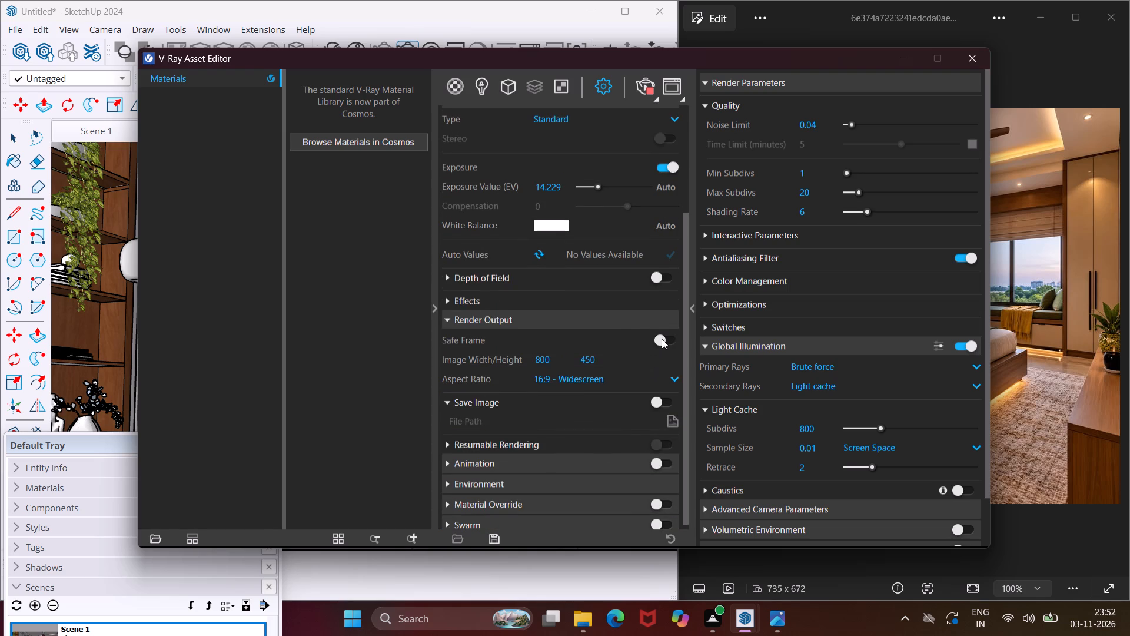
pyautogui.click(662, 339)
pyautogui.click(676, 380)
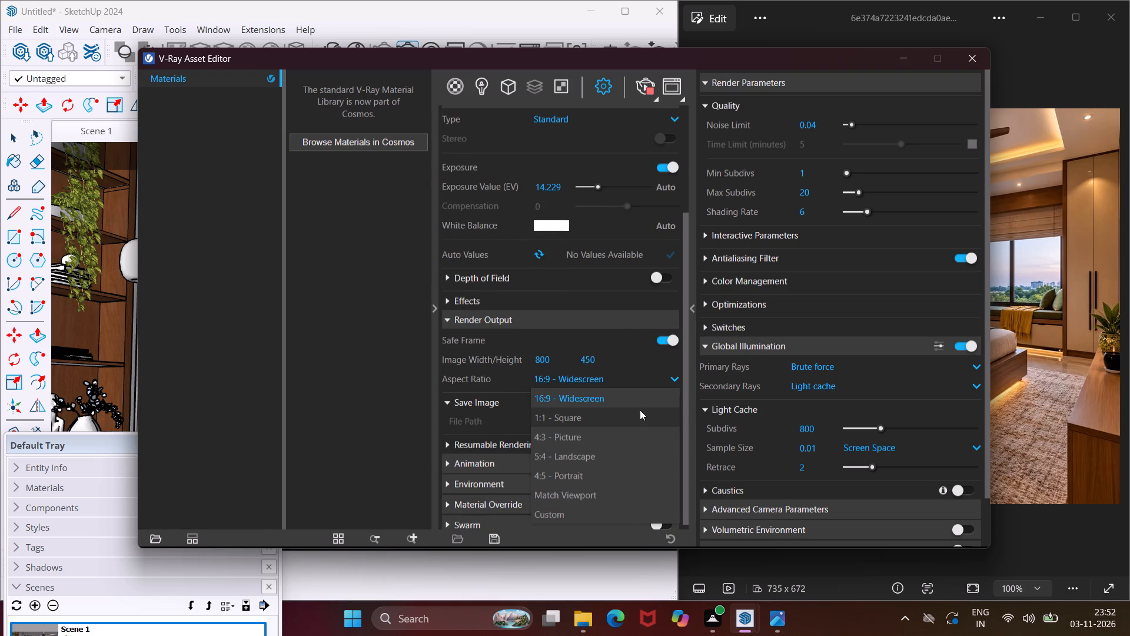
pyautogui.click(637, 429)
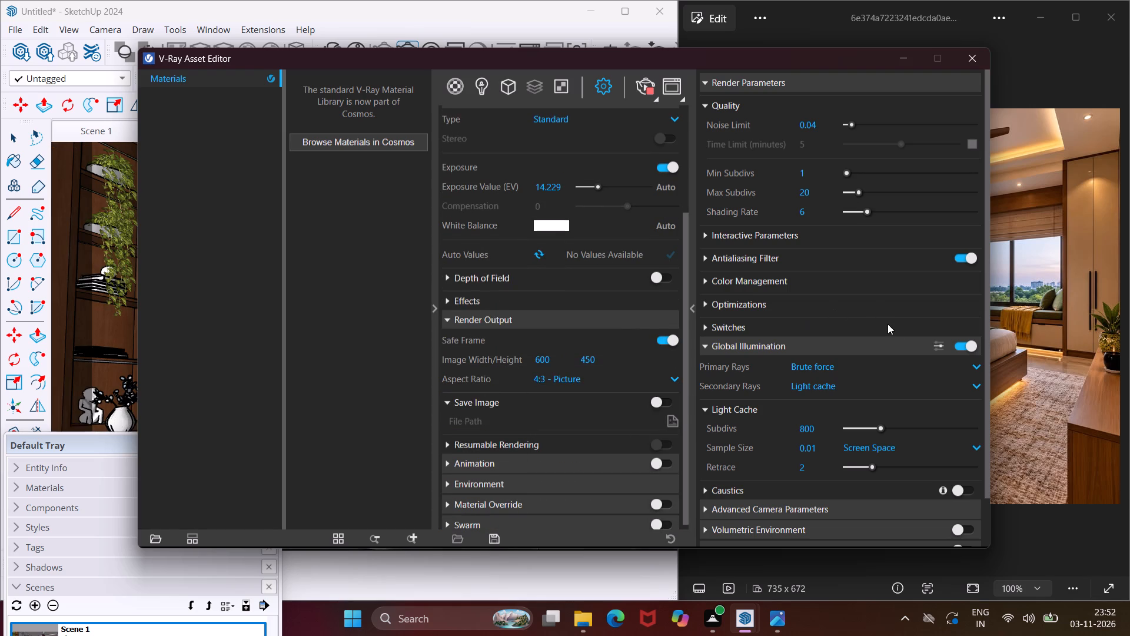
# Set the Global Illumination primary rays to Irradiance map and put the V-Ray Asset Editor away.
pyautogui.click(946, 367)
pyautogui.click(901, 390)
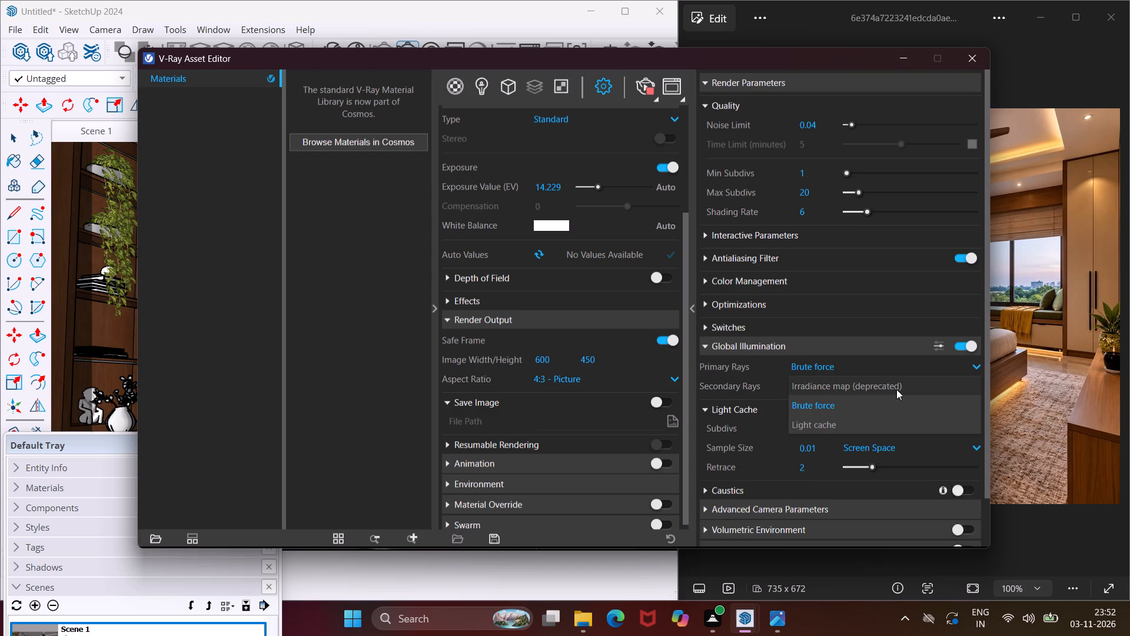
pyautogui.click(895, 68)
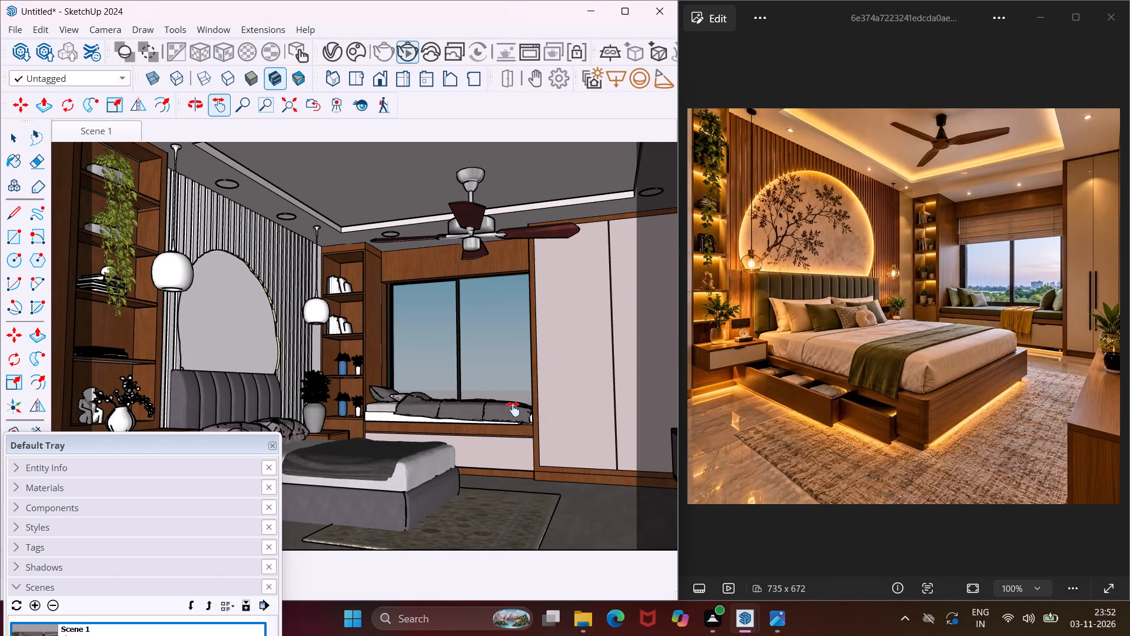
# Reframe the bedroom inside the safe frame to match the reference, covering the plant shelf, headboard wall, bed, window seat and wardrobe.
pyautogui.moveTo(513, 409); pyautogui.dragTo(497, 408, button='middle')
pyautogui.moveTo(445, 439); pyautogui.dragTo(455, 434)
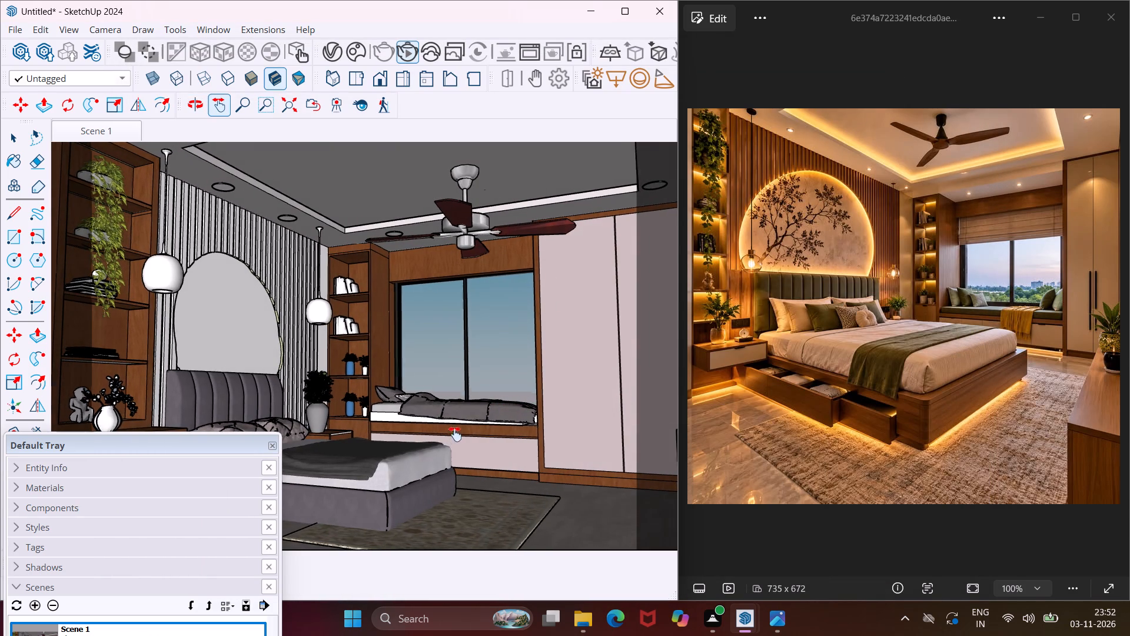
pyautogui.moveTo(455, 434); pyautogui.dragTo(475, 428)
pyautogui.moveTo(502, 452); pyautogui.dragTo(488, 451, button='middle')
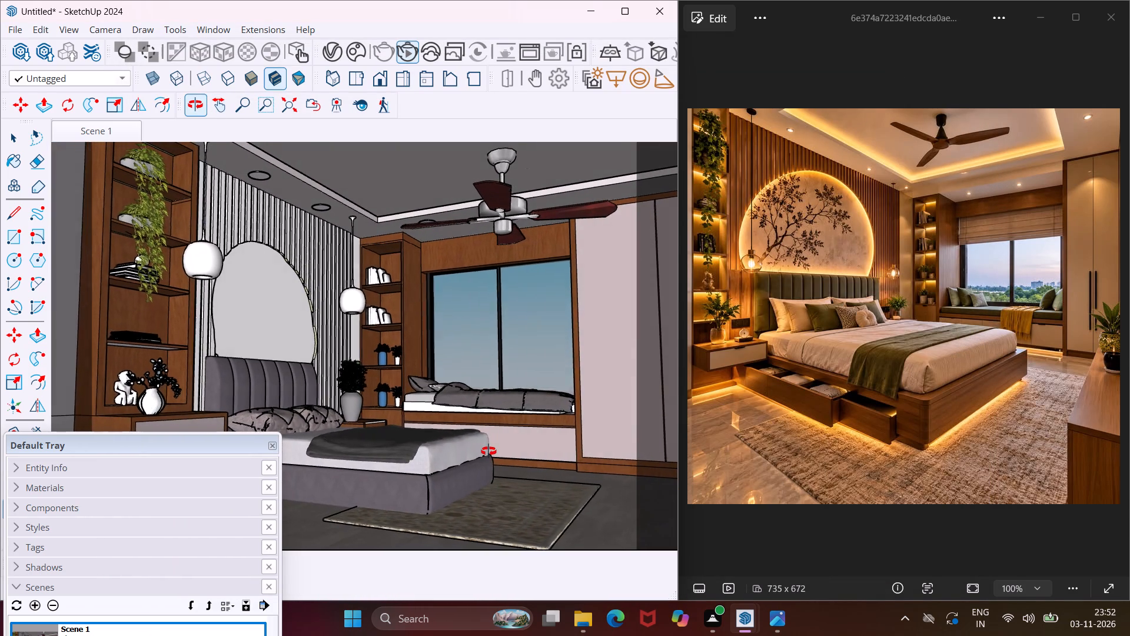
pyautogui.moveTo(488, 451); pyautogui.dragTo(488, 459, button='middle')
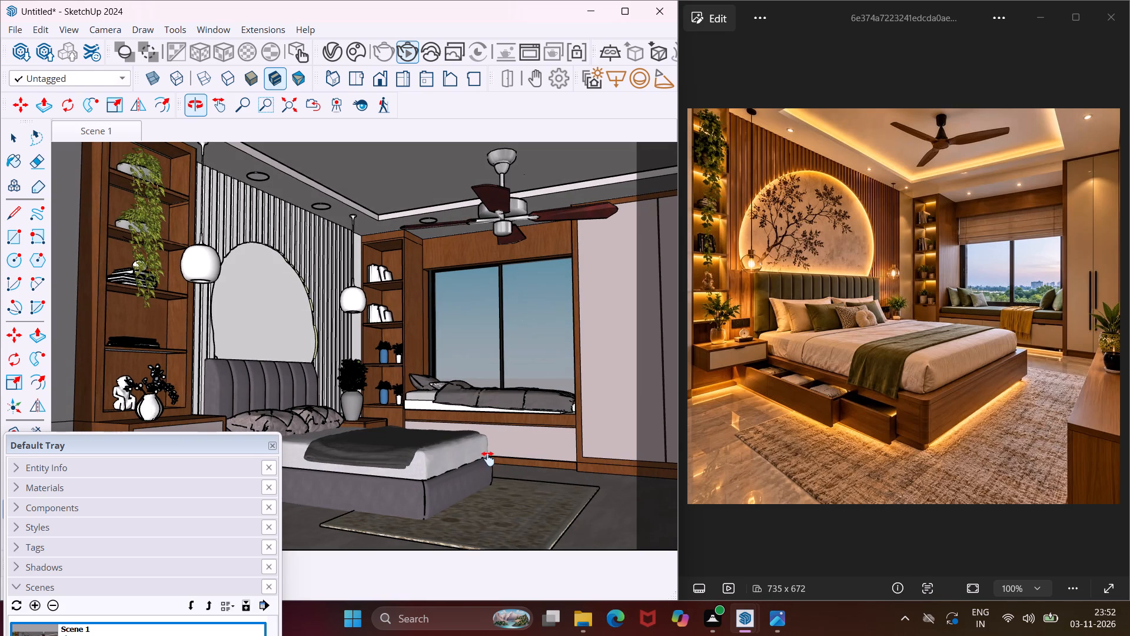
pyautogui.moveTo(548, 455); pyautogui.dragTo(541, 457, button='middle')
pyautogui.moveTo(541, 455); pyautogui.dragTo(506, 461)
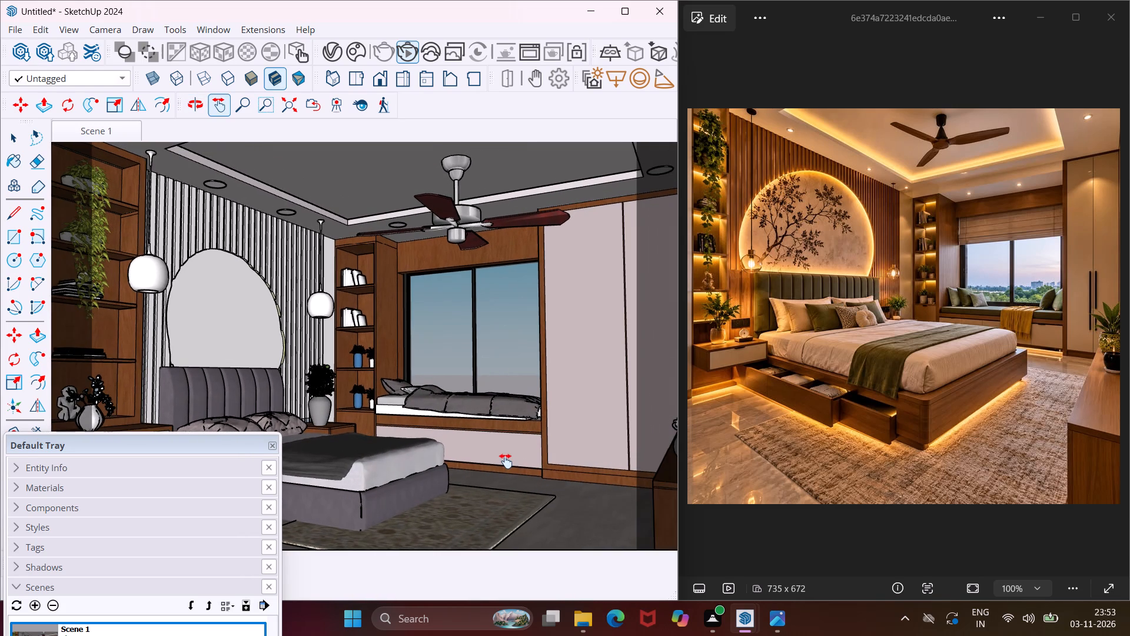
pyautogui.moveTo(506, 461); pyautogui.dragTo(516, 461)
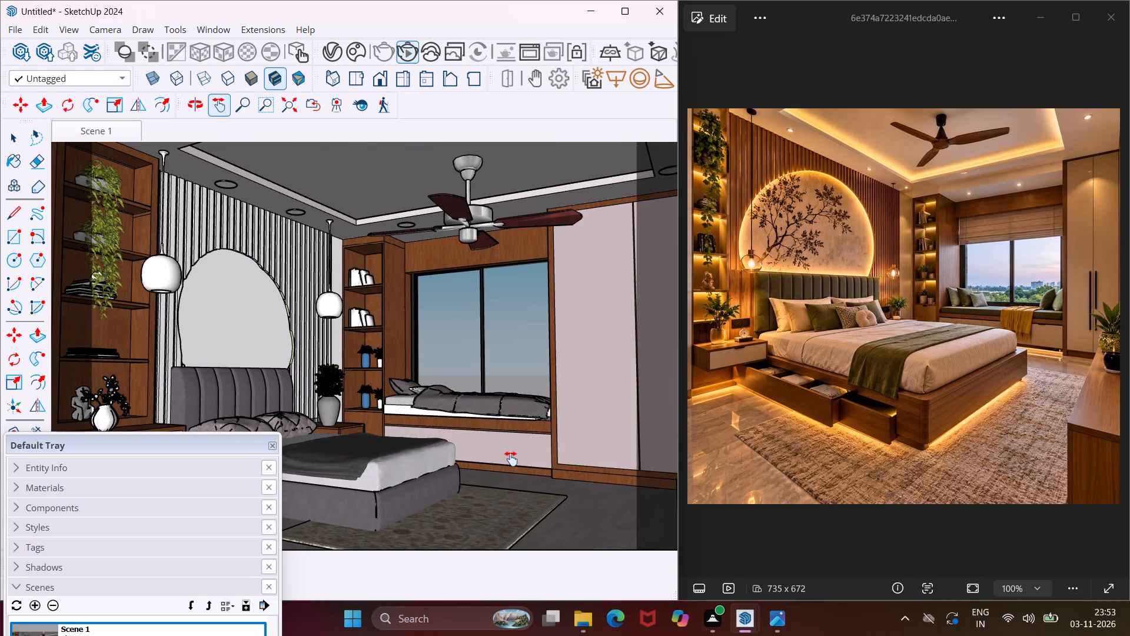
pyautogui.scroll(-1, 511, 459)
pyautogui.moveTo(521, 458); pyautogui.dragTo(523, 458)
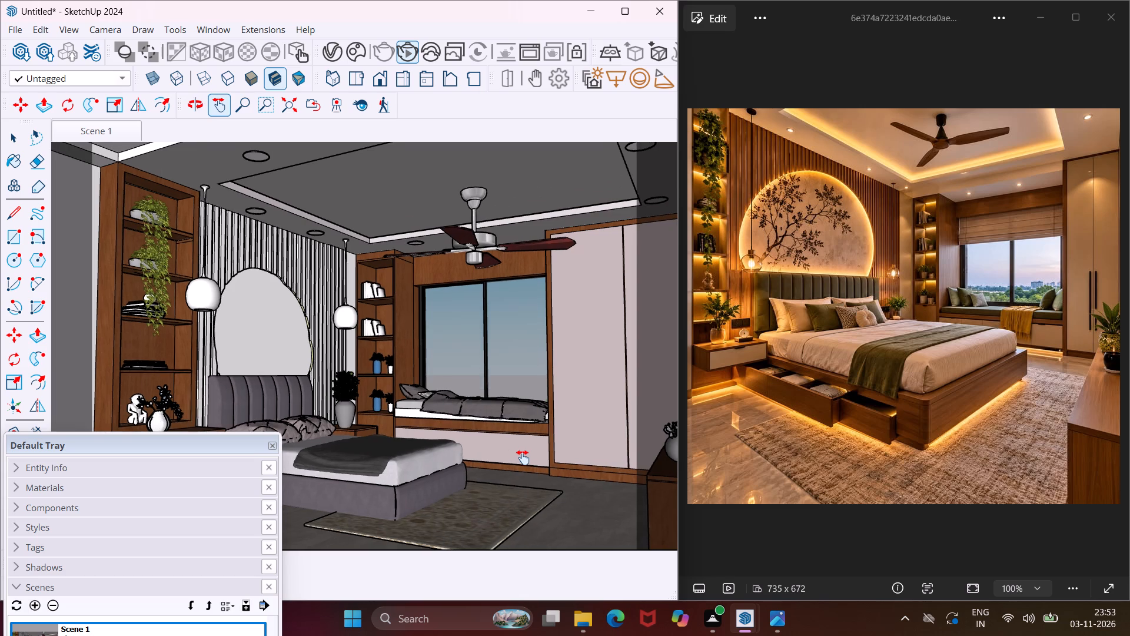
pyautogui.moveTo(523, 458); pyautogui.dragTo(516, 458)
pyautogui.click(539, 452)
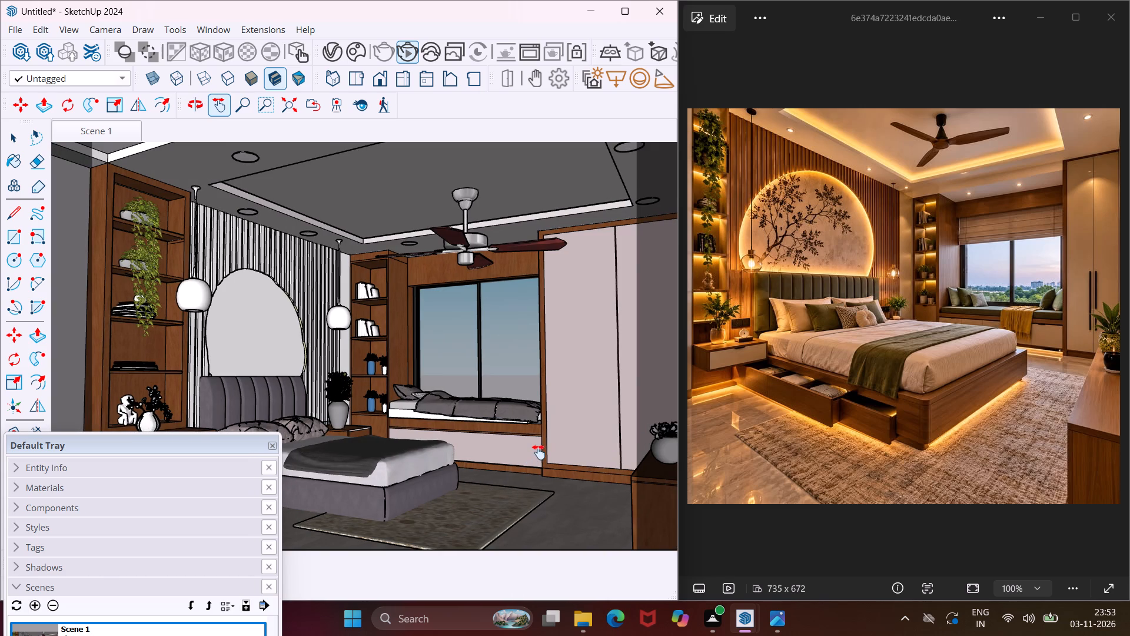
pyautogui.scroll(1, 539, 443)
pyautogui.moveTo(538, 443); pyautogui.dragTo(534, 443)
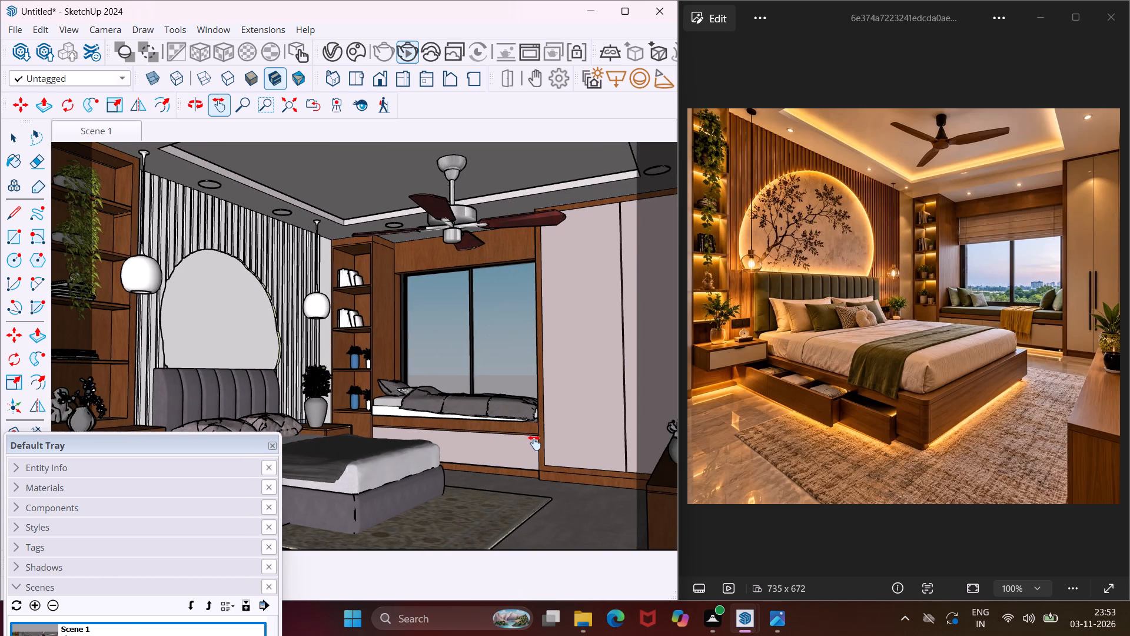
pyautogui.moveTo(534, 443); pyautogui.dragTo(531, 443)
pyautogui.middleClick(530, 443)
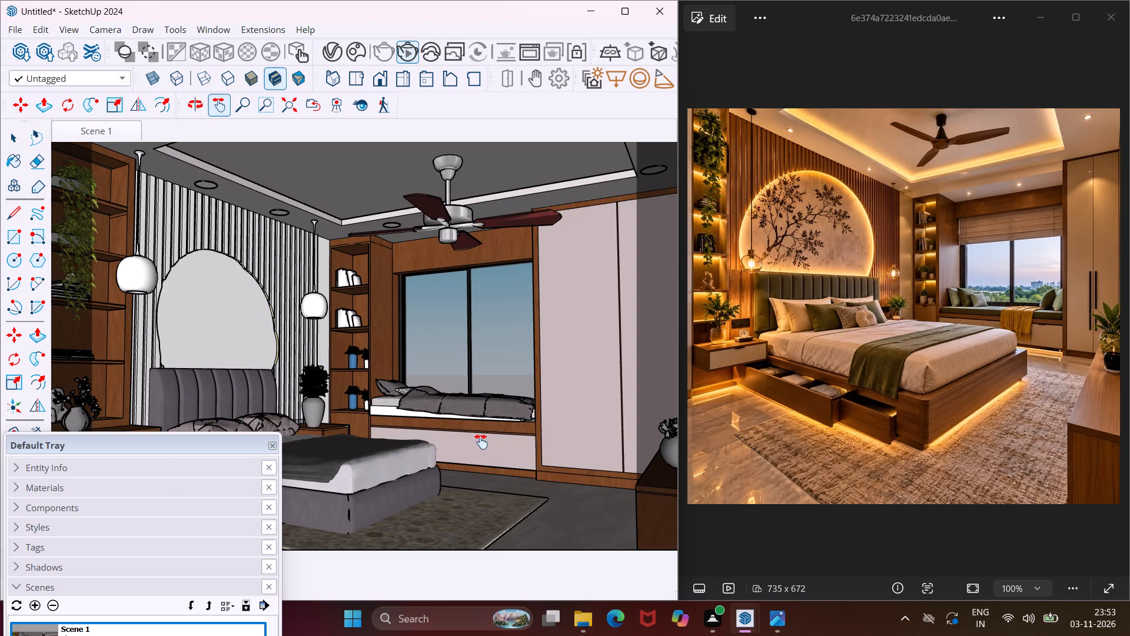
# Bring the view back inside the room and frame the plant shelf, pendants, headboard wall, bed, rug, window seat and ceiling fan.
pyautogui.scroll(-1, 481, 442)
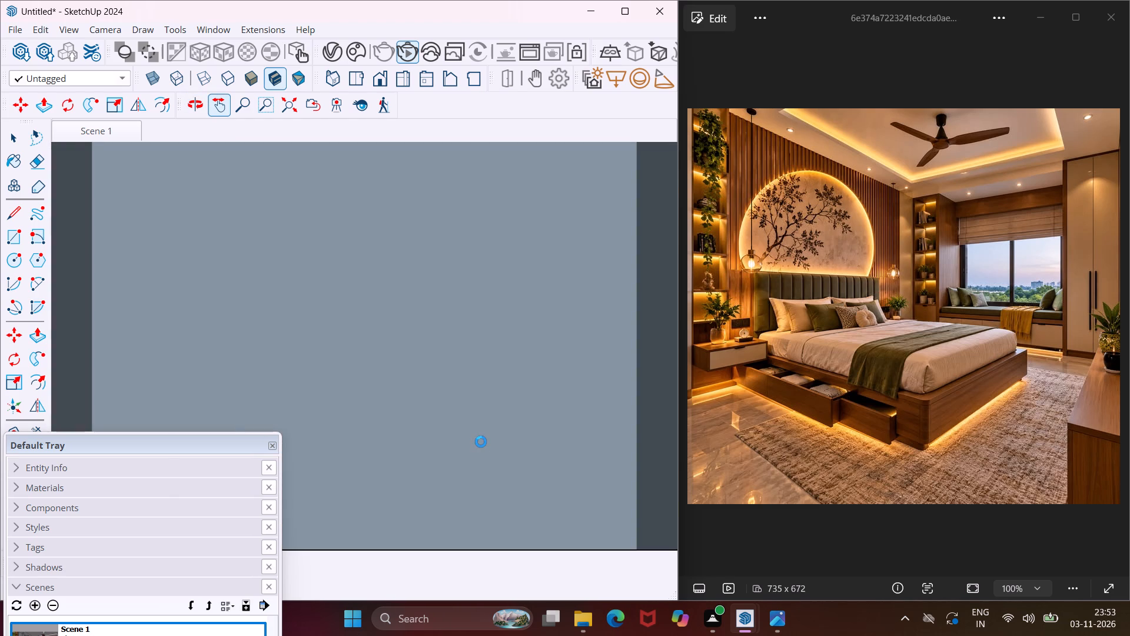
pyautogui.scroll(20, 481, 442)
pyautogui.scroll(20, 477, 441)
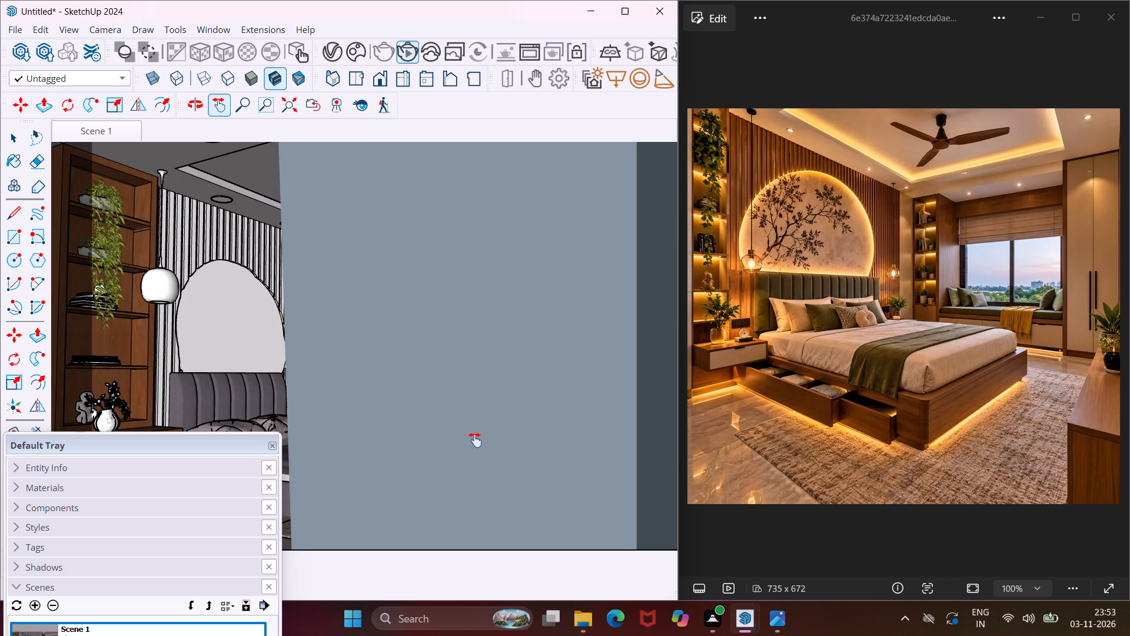
pyautogui.moveTo(420, 441); pyautogui.dragTo(444, 446, button='middle')
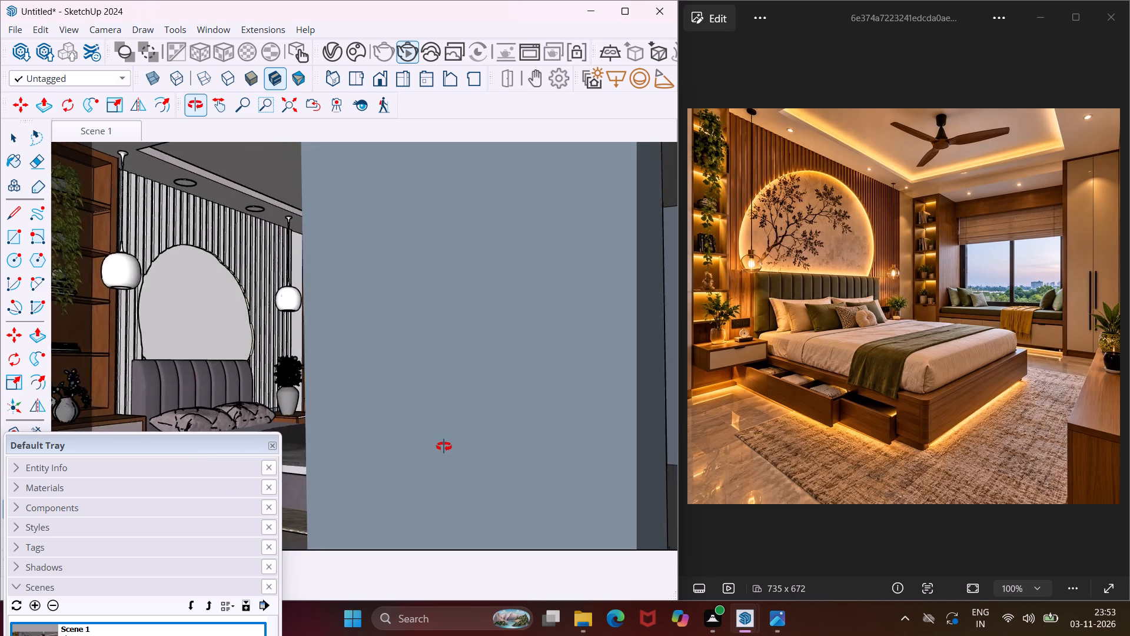
pyautogui.moveTo(444, 446); pyautogui.dragTo(511, 450, button='middle')
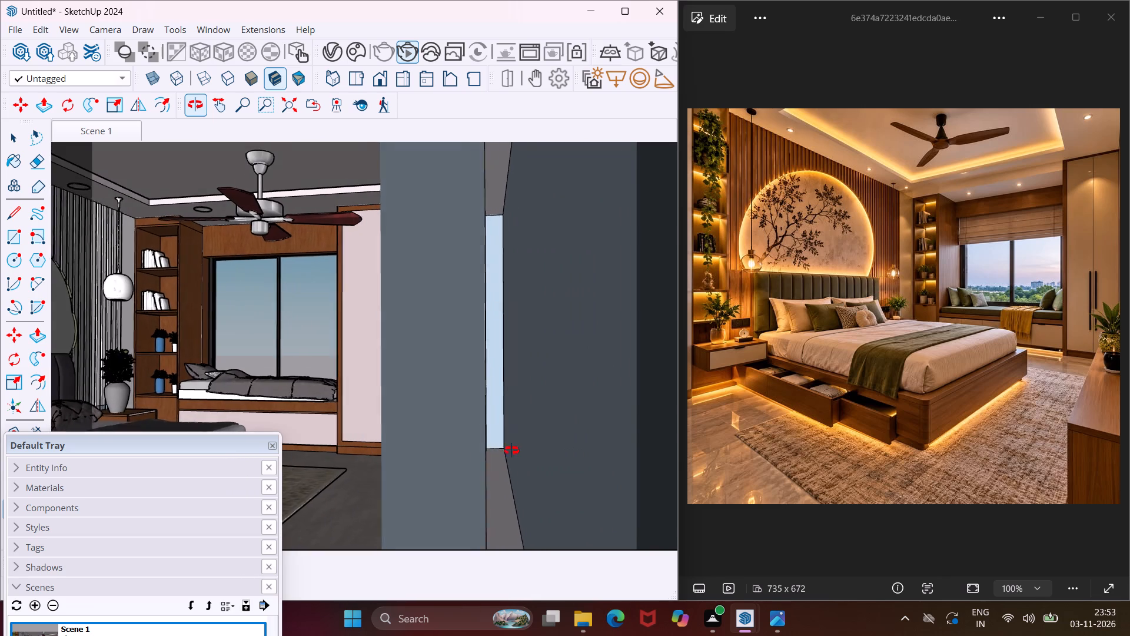
pyautogui.moveTo(511, 450); pyautogui.dragTo(540, 453, button='middle')
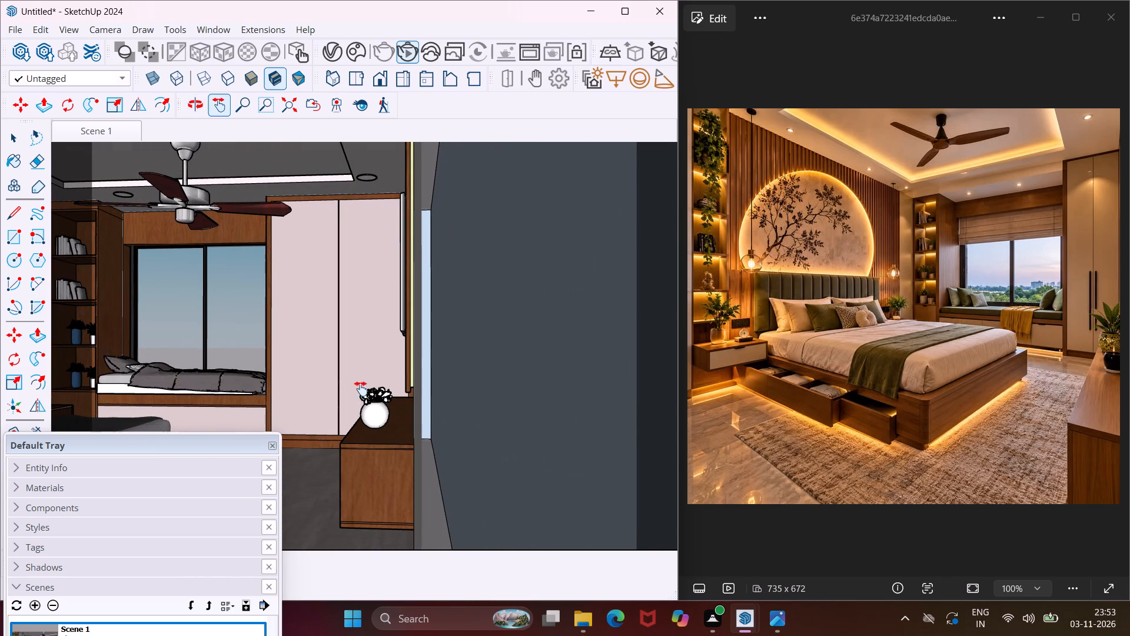
pyautogui.moveTo(334, 366); pyautogui.dragTo(426, 383)
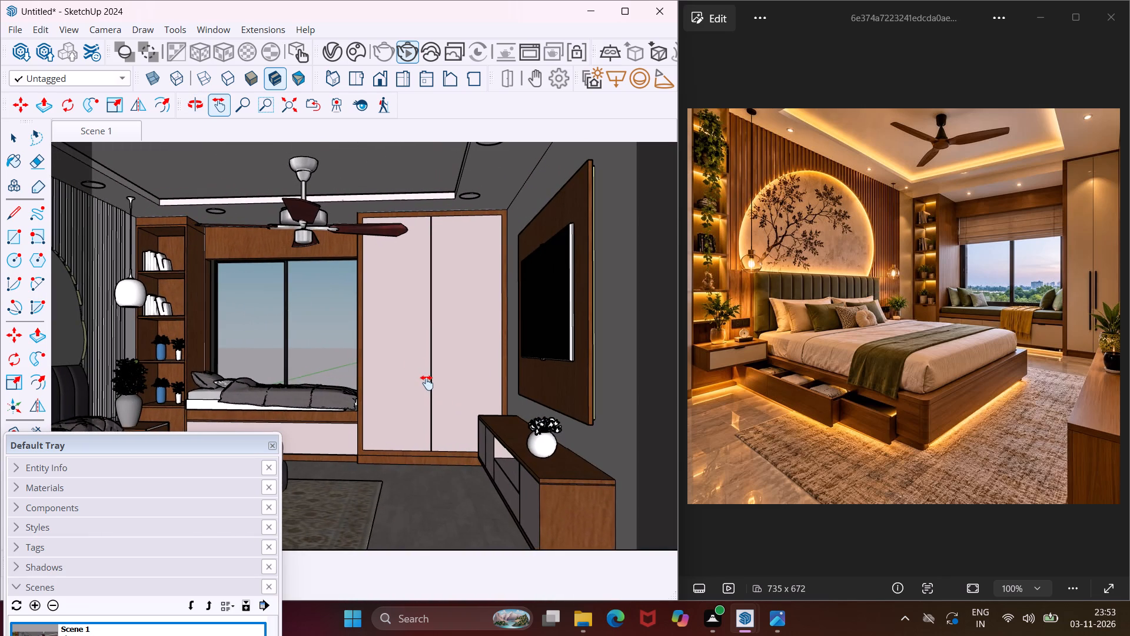
pyautogui.moveTo(427, 383); pyautogui.dragTo(409, 376, button='middle')
pyautogui.moveTo(375, 369); pyautogui.dragTo(437, 367)
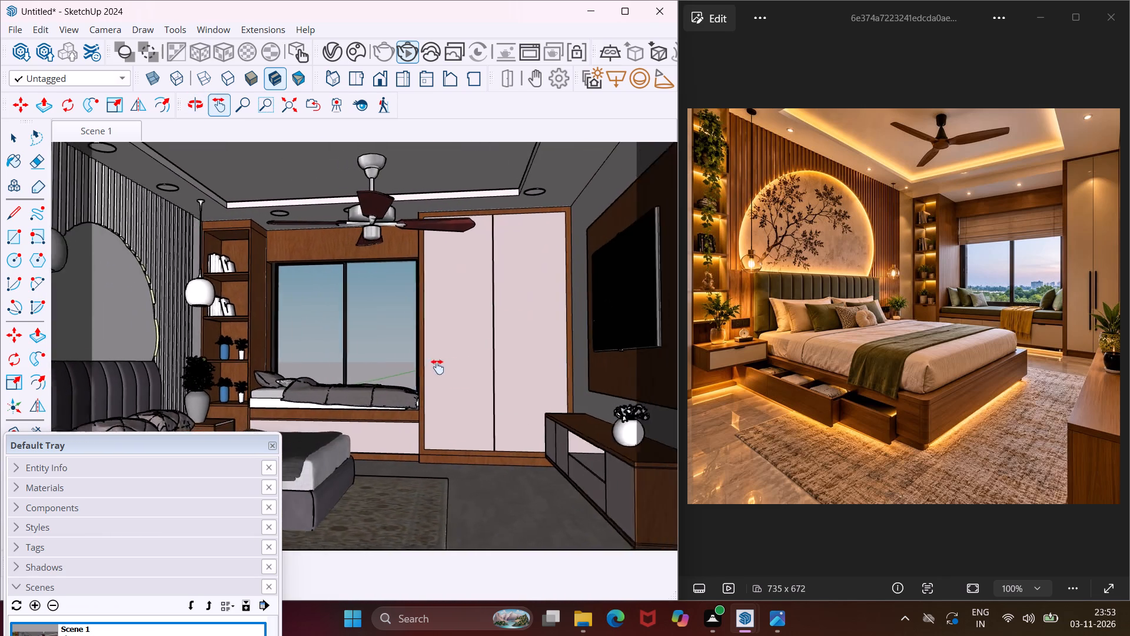
pyautogui.moveTo(437, 367); pyautogui.dragTo(472, 373)
pyautogui.moveTo(472, 373); pyautogui.dragTo(435, 357, button='middle')
pyautogui.moveTo(327, 376); pyautogui.dragTo(368, 367)
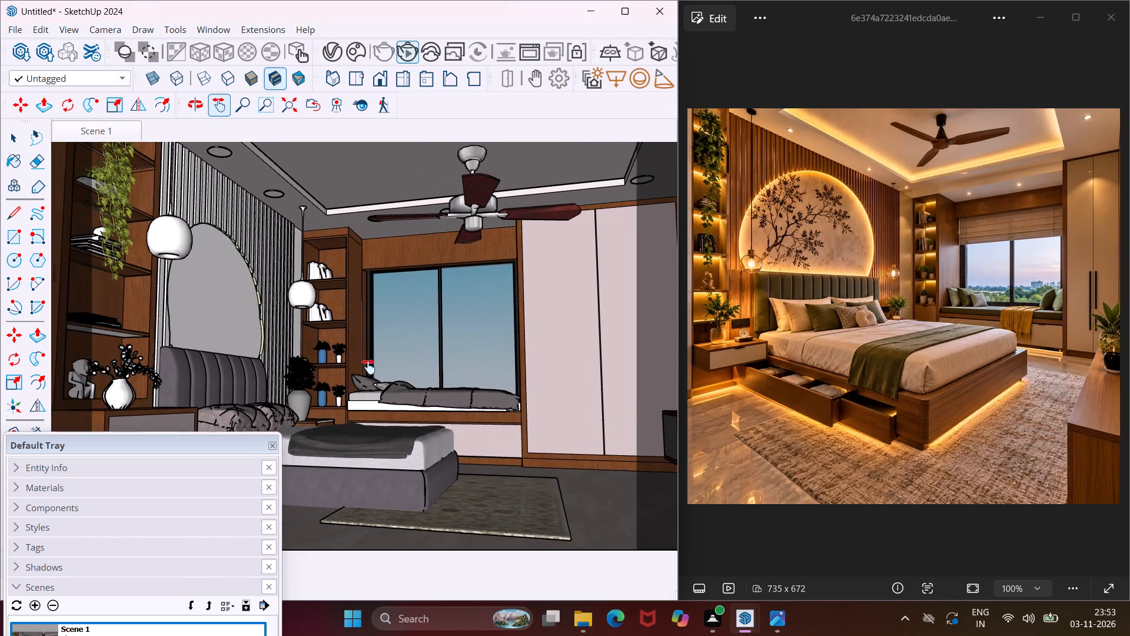
pyautogui.moveTo(368, 367); pyautogui.dragTo(370, 366)
pyautogui.moveTo(404, 377); pyautogui.dragTo(370, 372, button='middle')
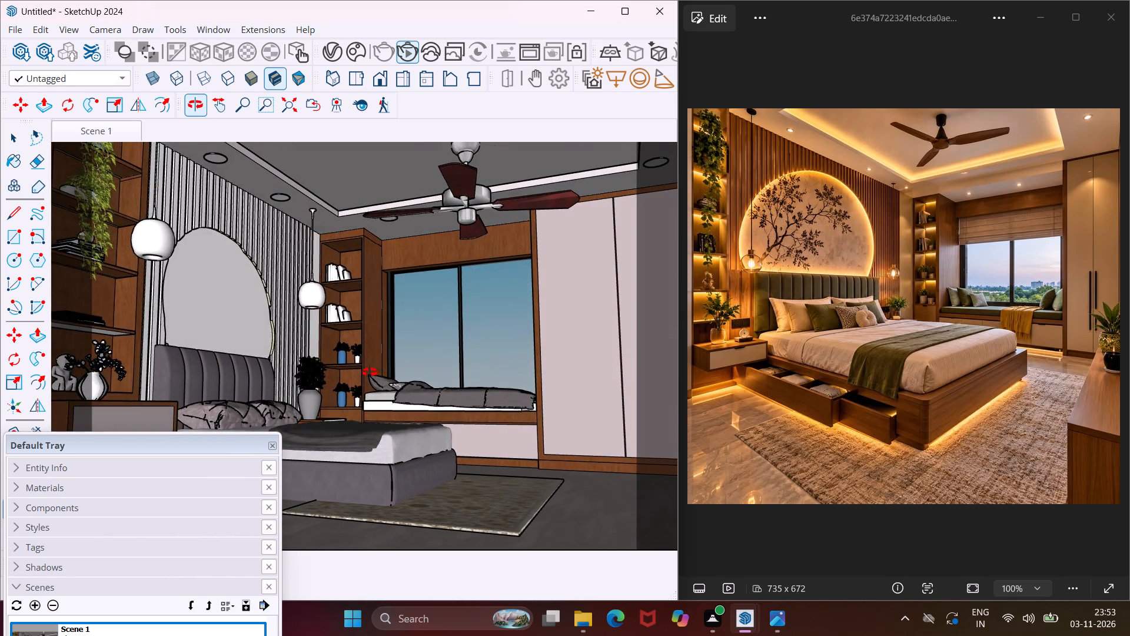
pyautogui.moveTo(370, 372); pyautogui.dragTo(359, 370, button='middle')
pyautogui.moveTo(354, 366); pyautogui.dragTo(368, 366)
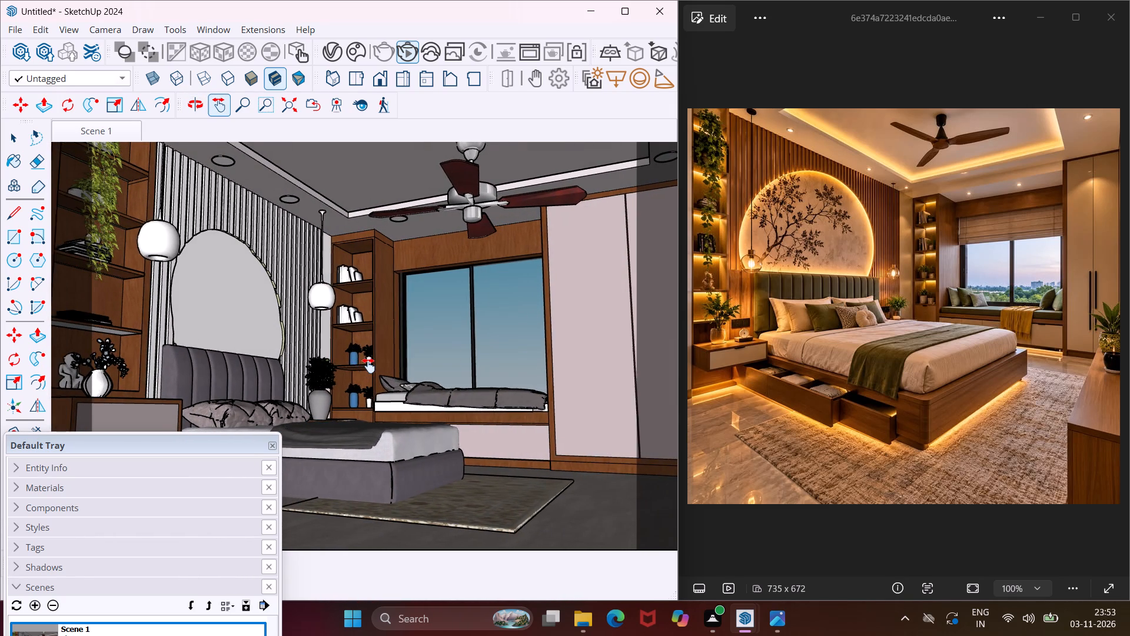
pyautogui.moveTo(368, 366); pyautogui.dragTo(391, 363)
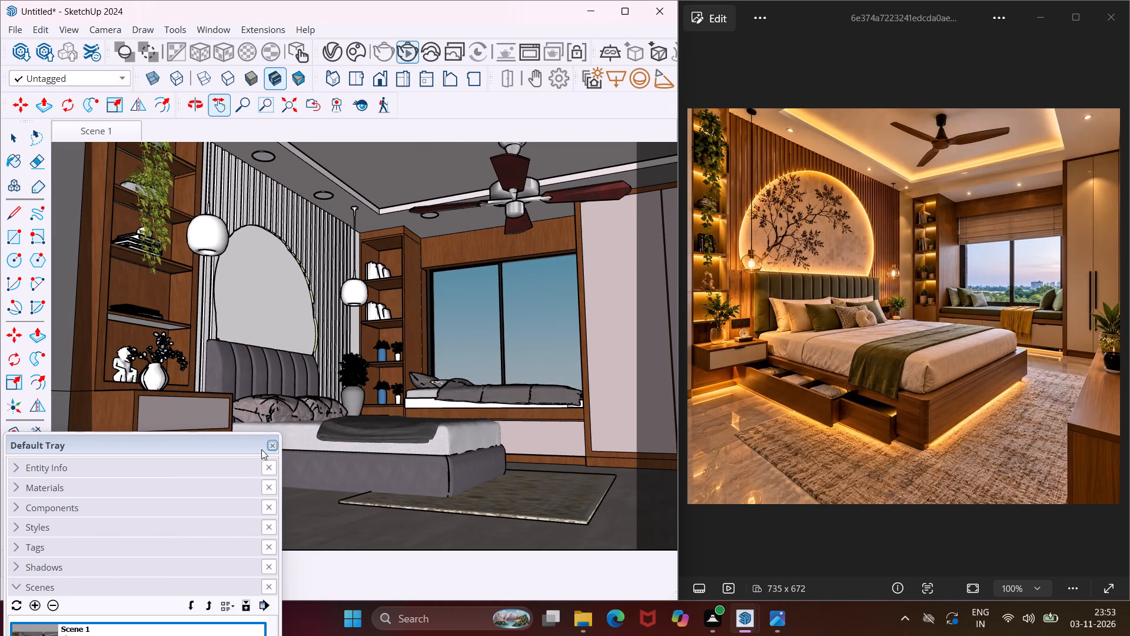
# Choose Wood Cherry Original from the Wood materials and paint the plant unit's shelf below the dark books with it.
pyautogui.click(19, 488)
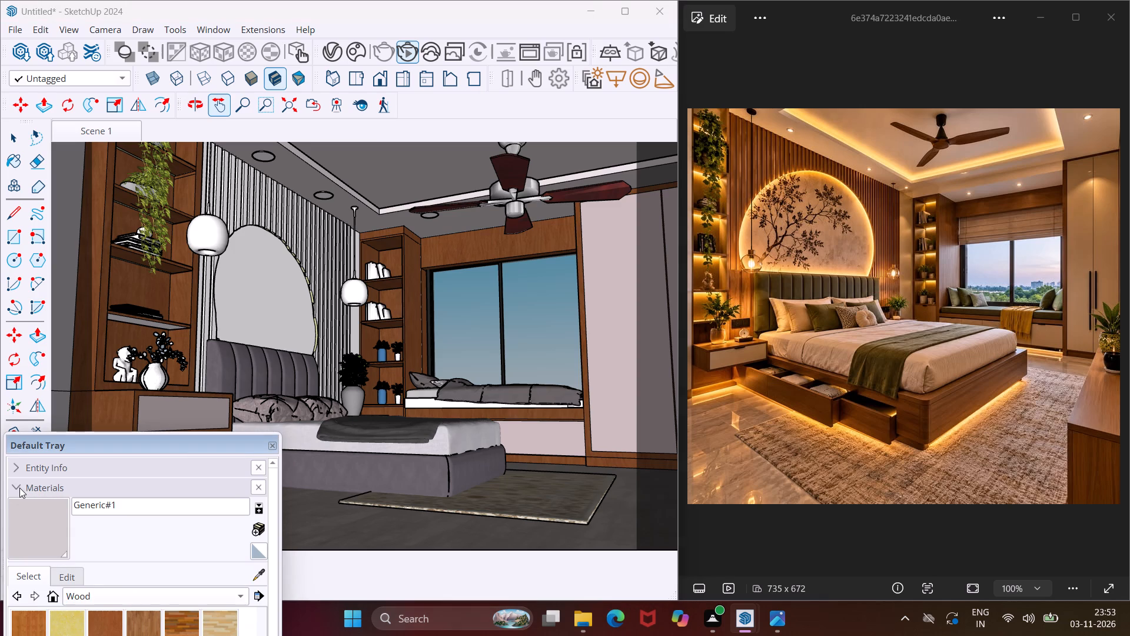
pyautogui.click(111, 623)
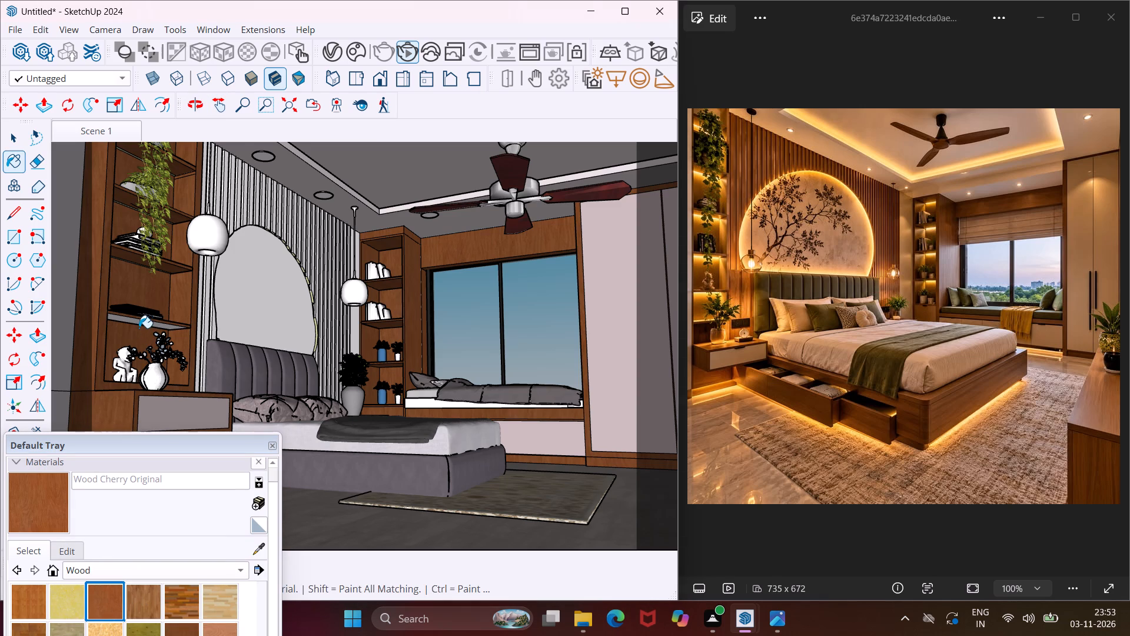
pyautogui.scroll(9, 139, 328)
pyautogui.click(134, 314)
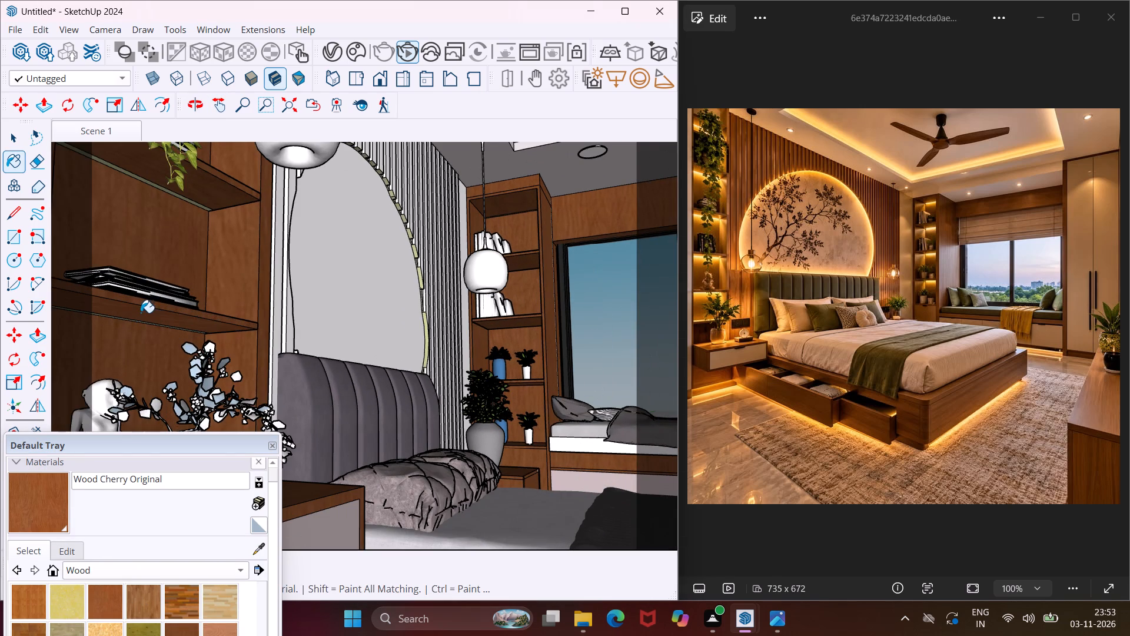
# Paint the headboard wall slats between the plant shelf and the arched panel with Wood Cherry Original.
pyautogui.scroll(3, 307, 290)
pyautogui.moveTo(302, 293); pyautogui.dragTo(269, 342, button='middle')
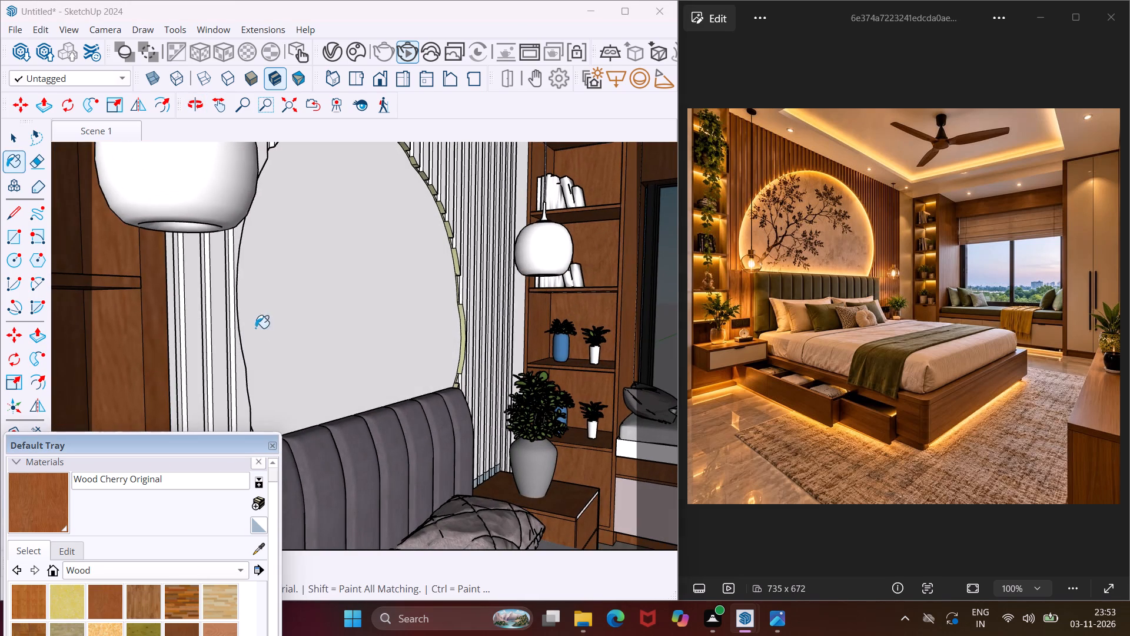
pyautogui.click(184, 367)
pyautogui.click(195, 365)
pyautogui.click(210, 367)
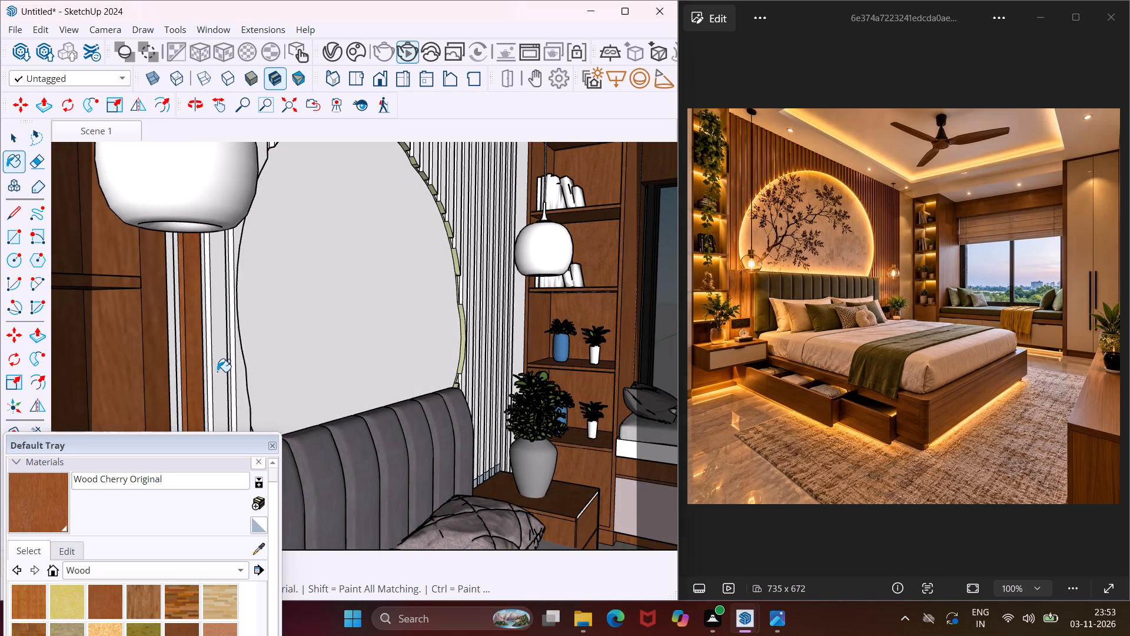
pyautogui.click(218, 372)
pyautogui.click(237, 379)
# Paint the narrow side faces and gaps between the slats nearest the plant shelf with Wood Cherry Original.
pyautogui.scroll(2, 226, 389)
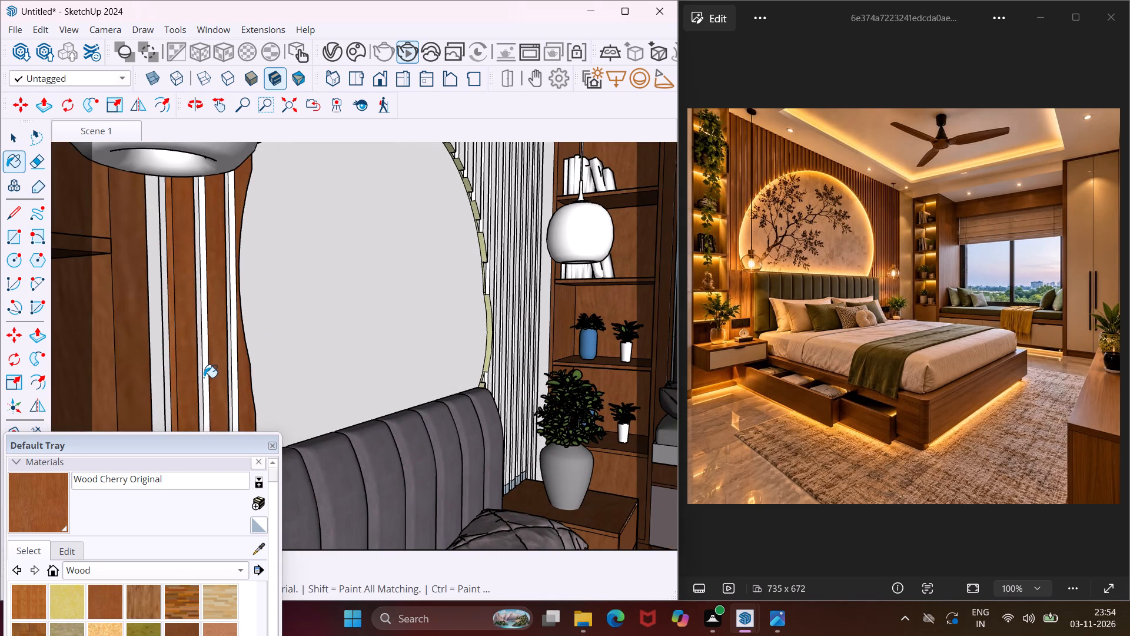
pyautogui.click(204, 377)
pyautogui.click(198, 373)
pyautogui.scroll(3, 167, 377)
pyautogui.click(162, 375)
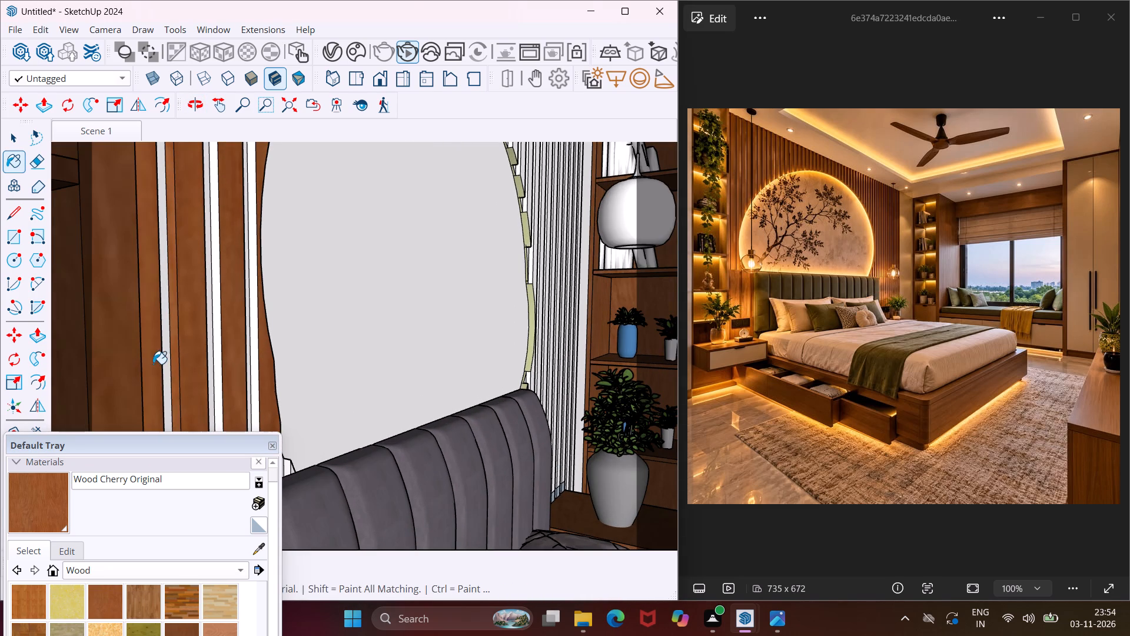
pyautogui.click(153, 364)
pyautogui.click(167, 369)
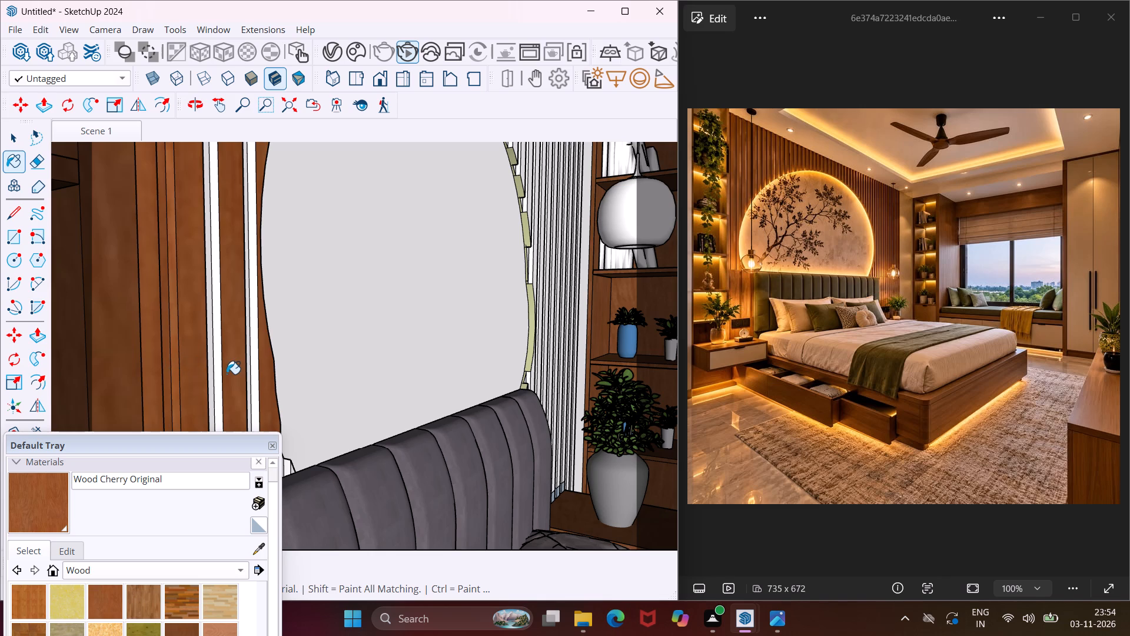
pyautogui.scroll(5, 231, 374)
pyautogui.click(203, 359)
pyautogui.click(194, 356)
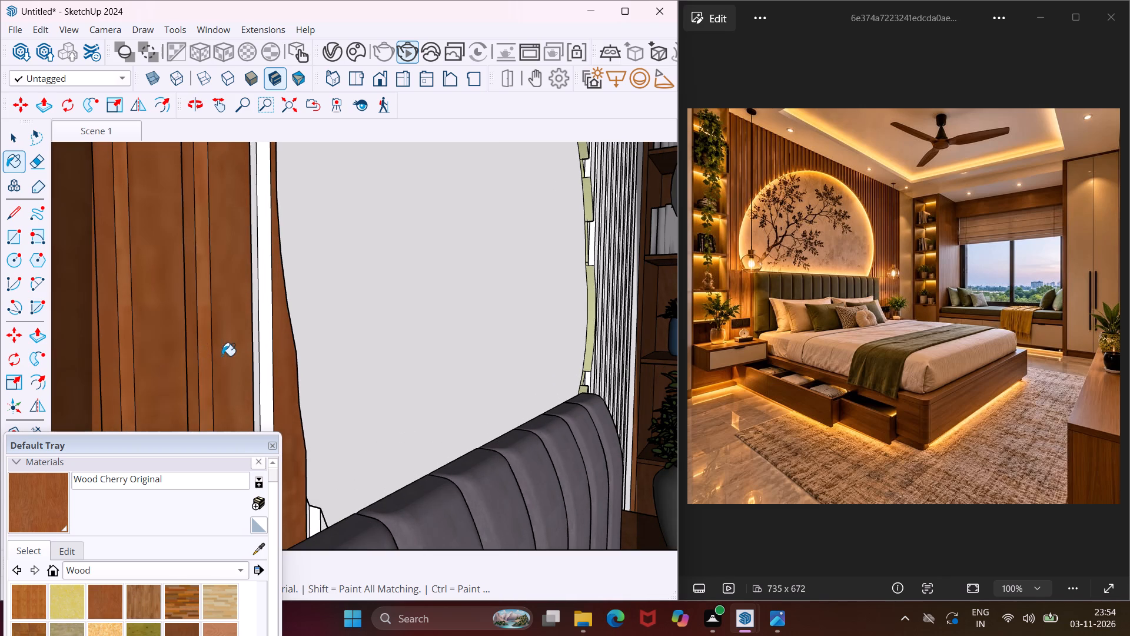
# Paint the remaining white slat faces beside the arched panel's edge on the plant-shelf side with Wood Cherry Original.
pyautogui.click(258, 354)
pyautogui.click(266, 354)
pyautogui.click(270, 352)
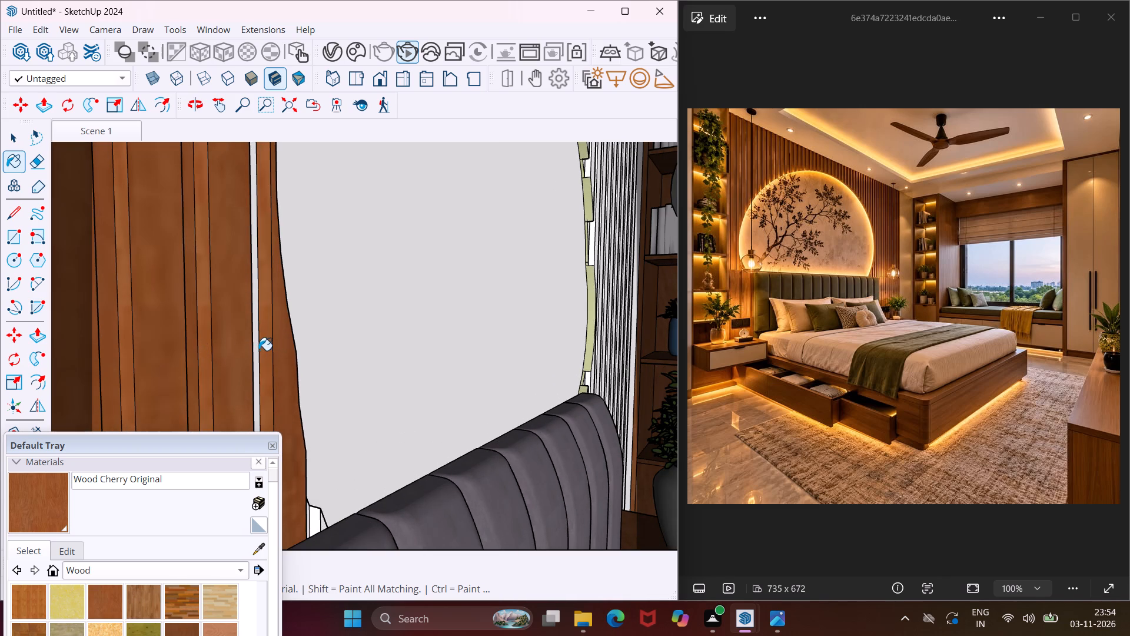
pyautogui.click(258, 350)
pyautogui.click(254, 348)
# Examine the painted slats within the whole bedroom, from the plant shelf across to the wardrobe.
pyautogui.scroll(-8, 185, 347)
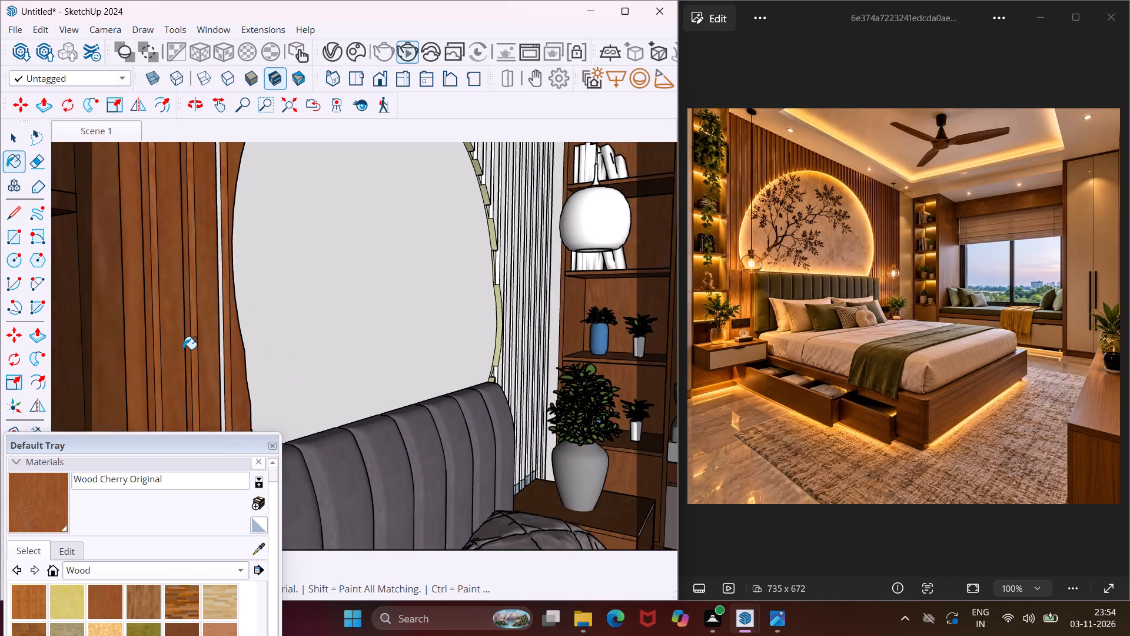
pyautogui.scroll(-11, 183, 349)
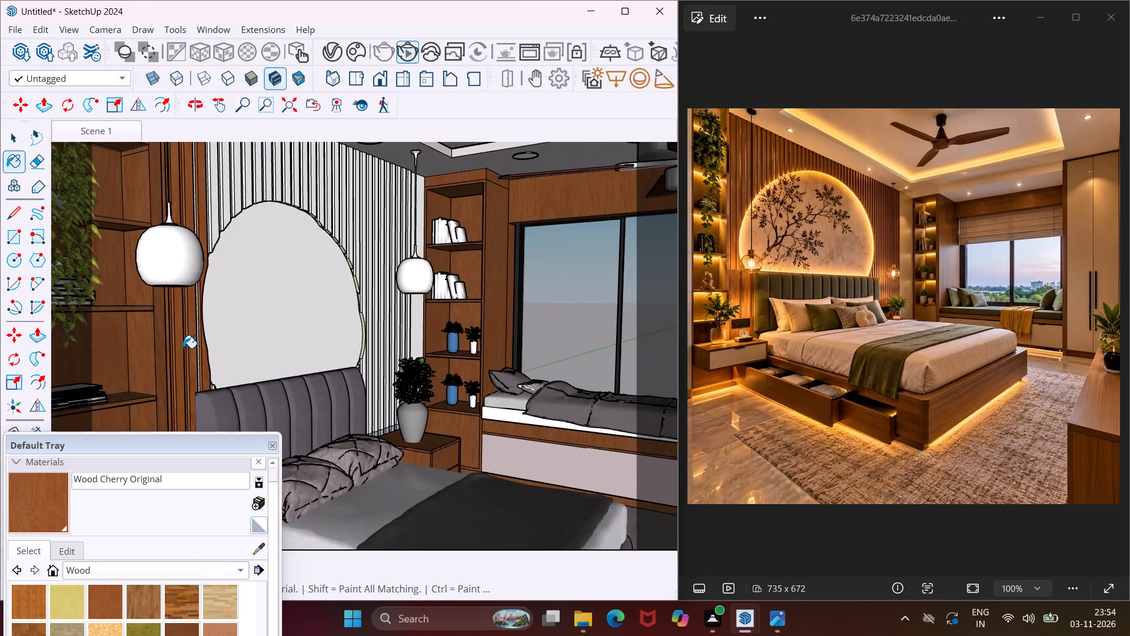
pyautogui.scroll(-3, 183, 348)
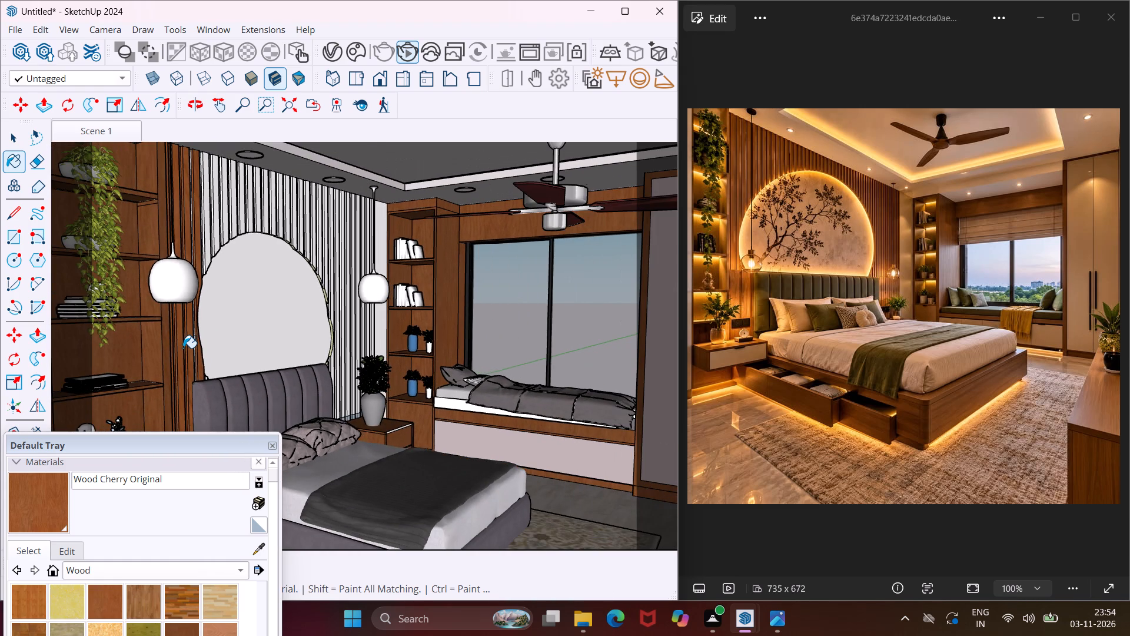
pyautogui.scroll(-1, 183, 348)
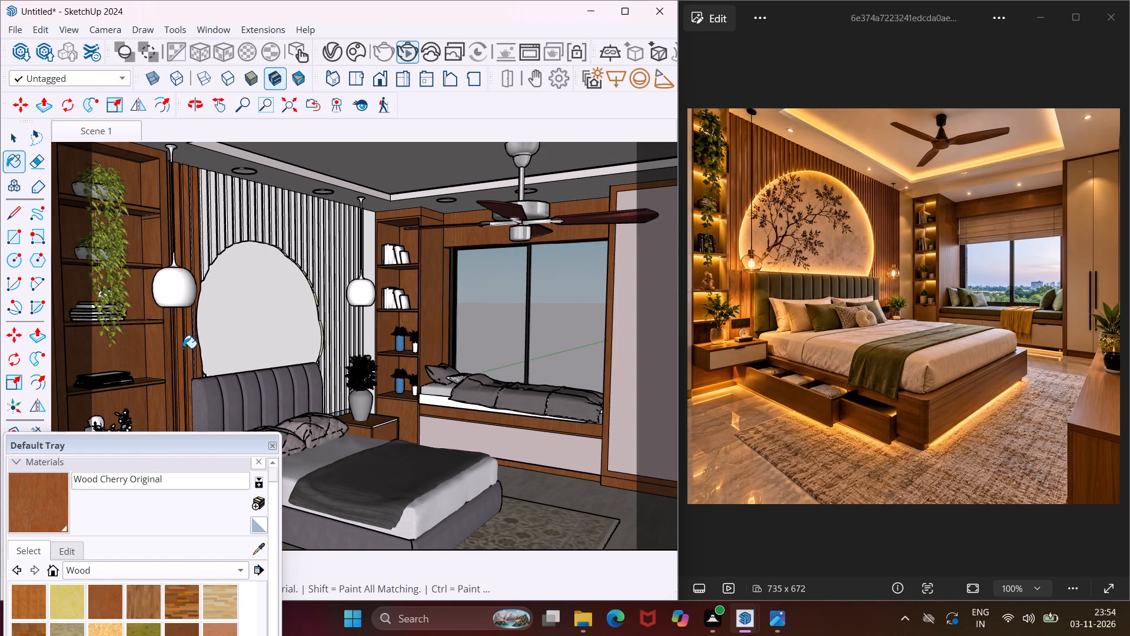
pyautogui.moveTo(183, 348); pyautogui.dragTo(183, 334, button='middle')
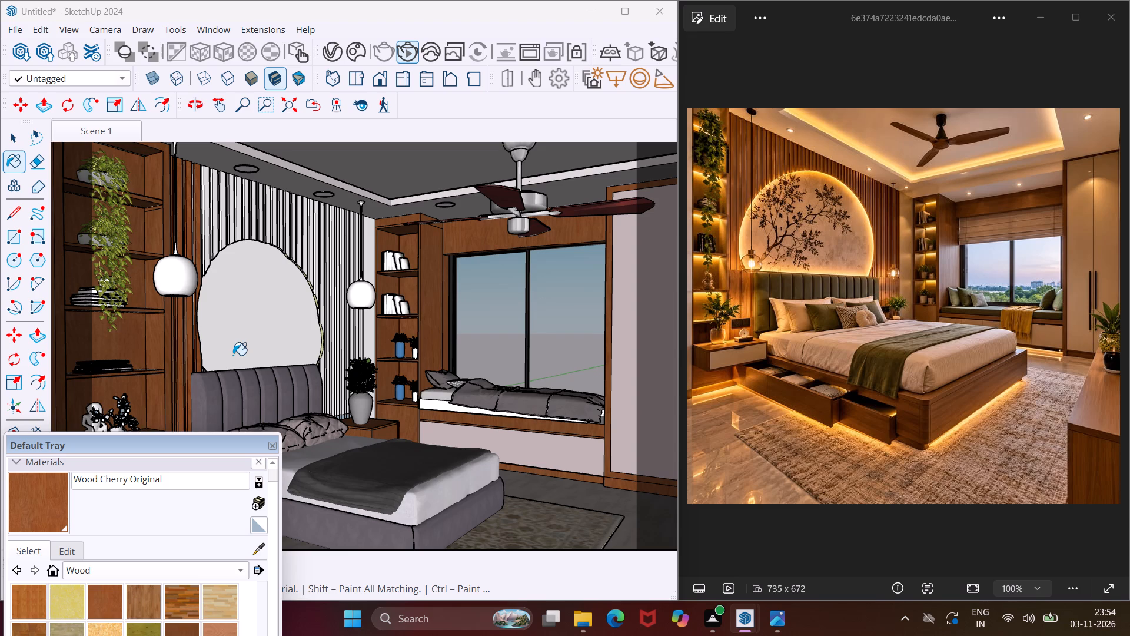
pyautogui.scroll(-1, 233, 355)
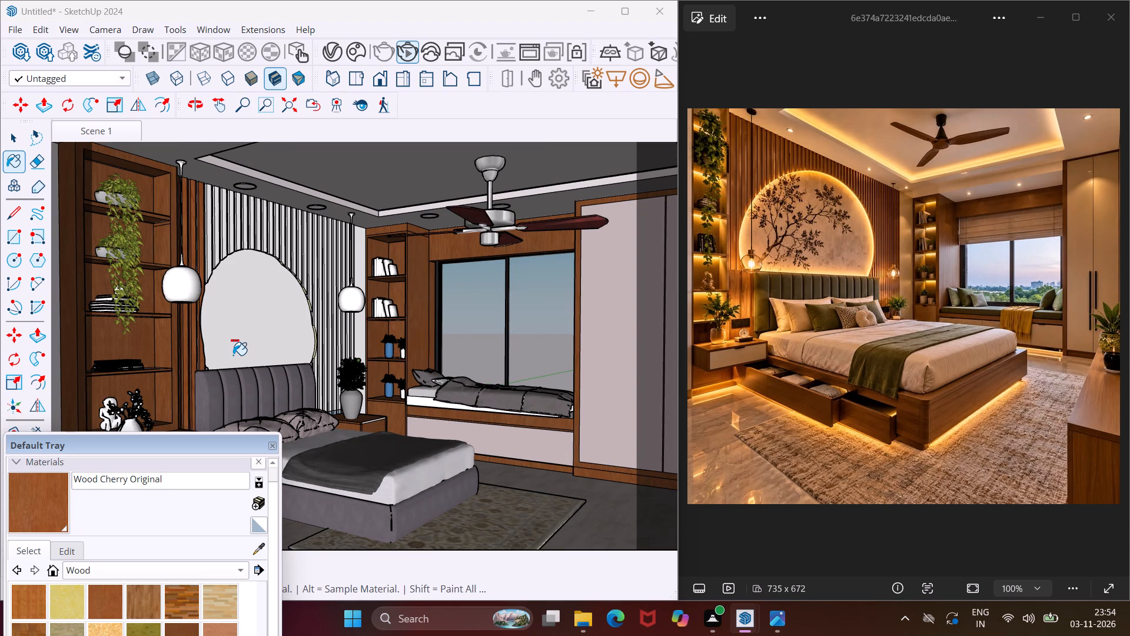
# Save the model as 0079 in the FUJI folder on the Desktop, as a SketchUp model.
pyautogui.hotkey('ctrl', 's')
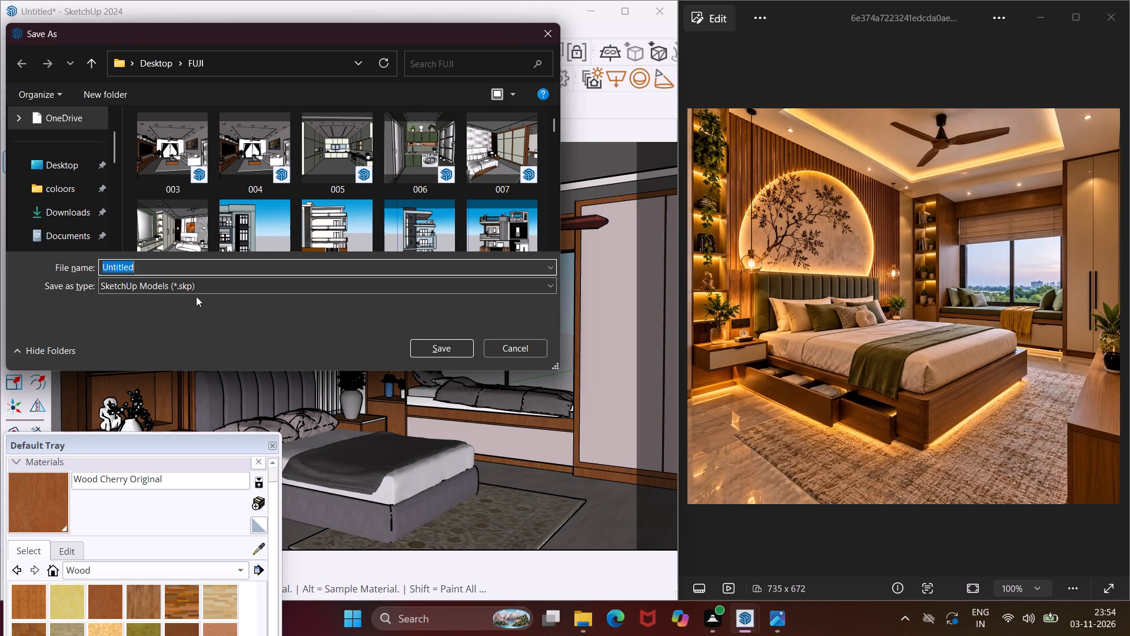
pyautogui.click(185, 266)
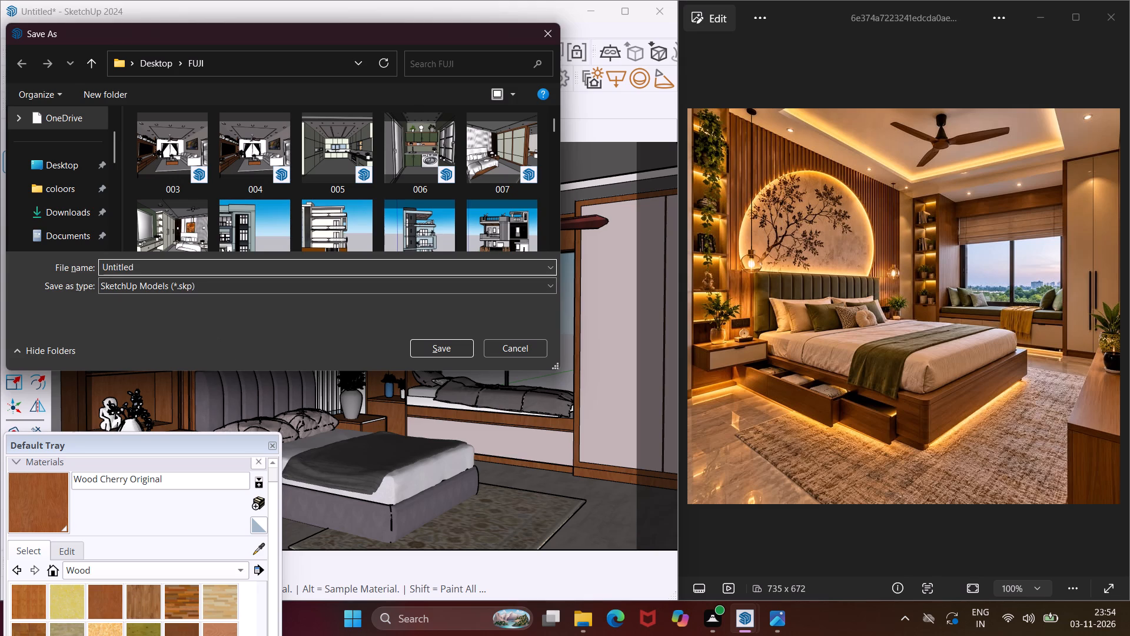
pyautogui.press('BackSpace')
pyautogui.press('BackSpace')
pyautogui.press('BackSpace')
pyautogui.press('BackSpace')
pyautogui.press('BackSpace')
pyautogui.press('BackSpace')
pyautogui.press('BackSpace')
pyautogui.press('BackSpace')
pyautogui.write('00')
pyautogui.press('7')
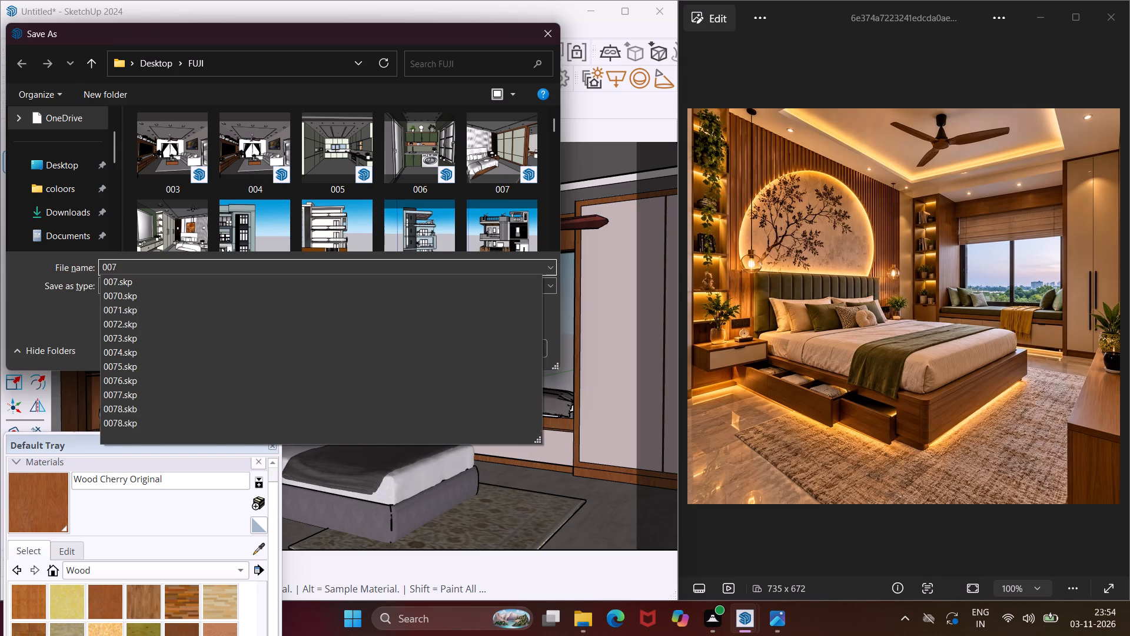
pyautogui.press('9')
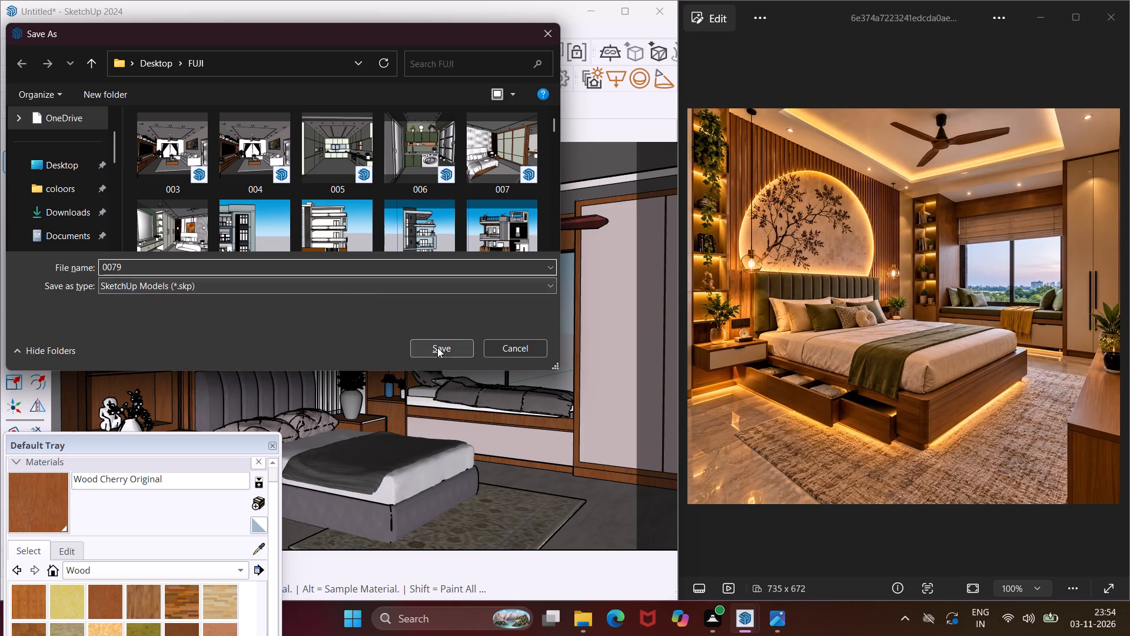
pyautogui.click(440, 350)
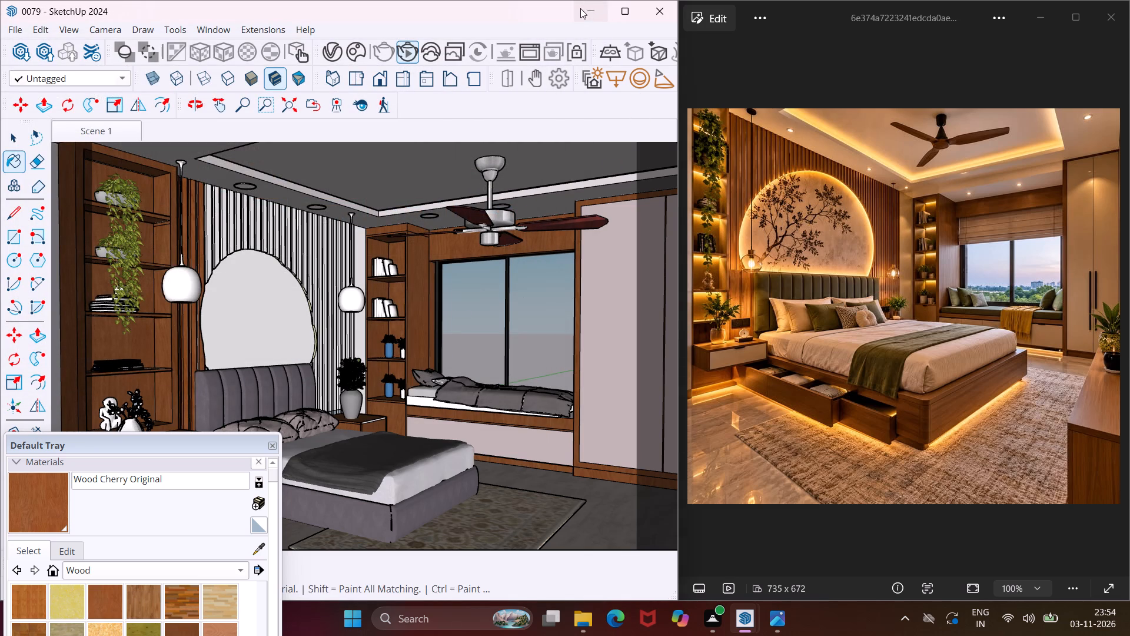
# Minimise the SketchUp model window and the reference image window.
pyautogui.click(588, 12)
pyautogui.click(1050, 24)
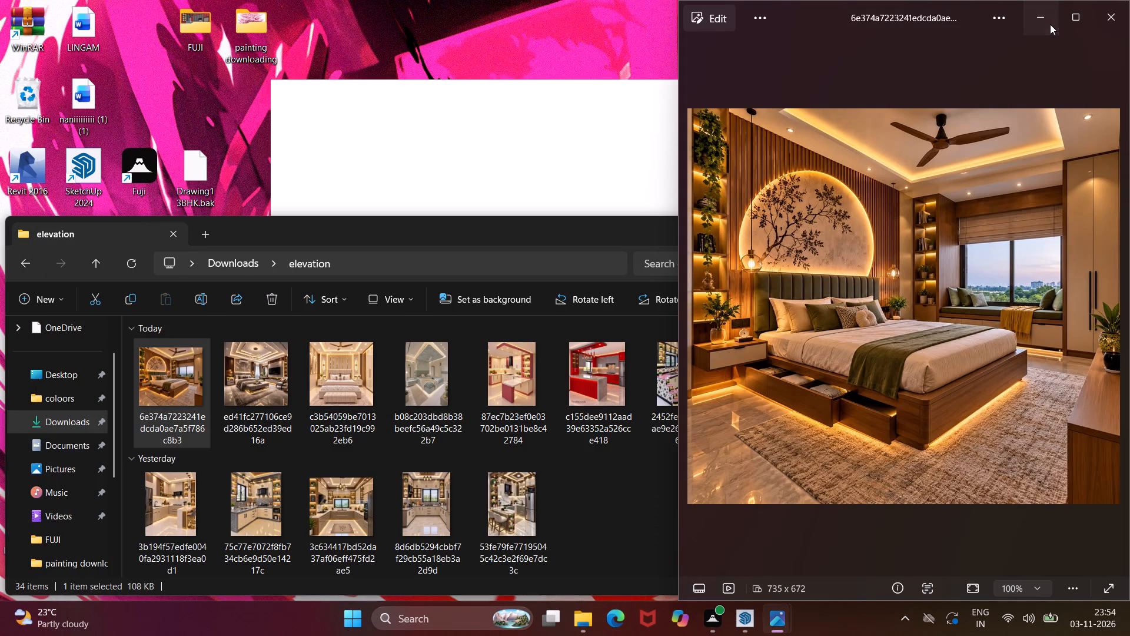